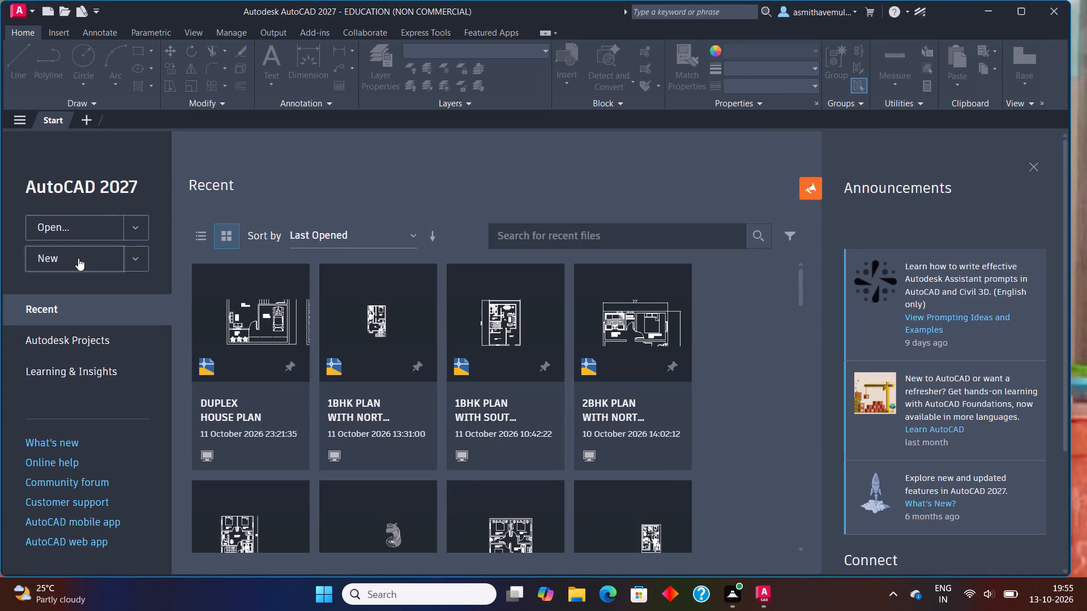
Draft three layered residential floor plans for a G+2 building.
Open the DOG LEGGED STAIR CASE drawing from the Desktop folder.
scroll(426, 370, down, 3)
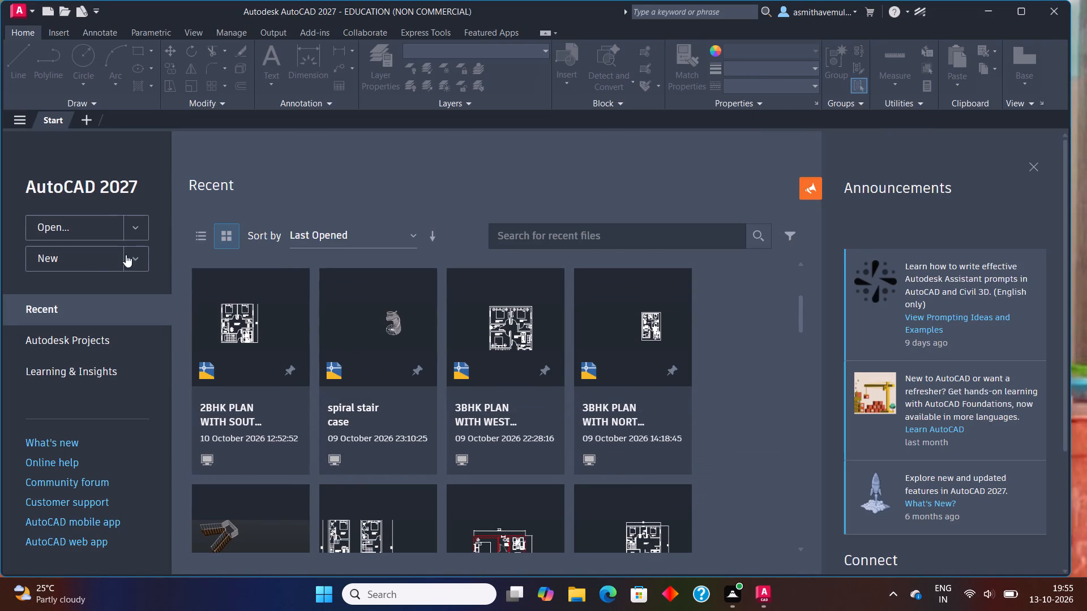
click(99, 230)
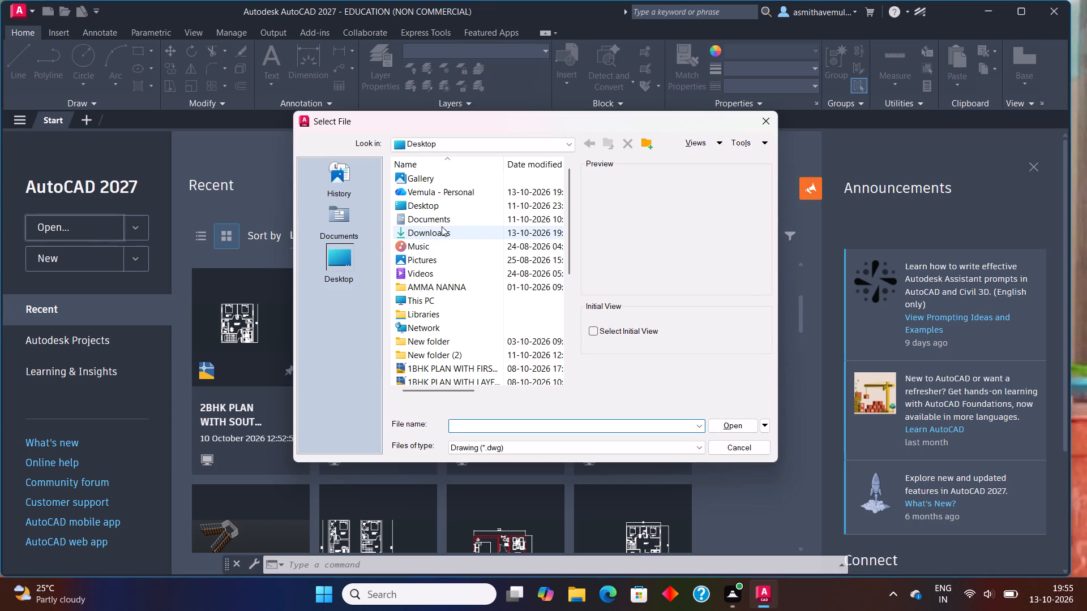
click(337, 264)
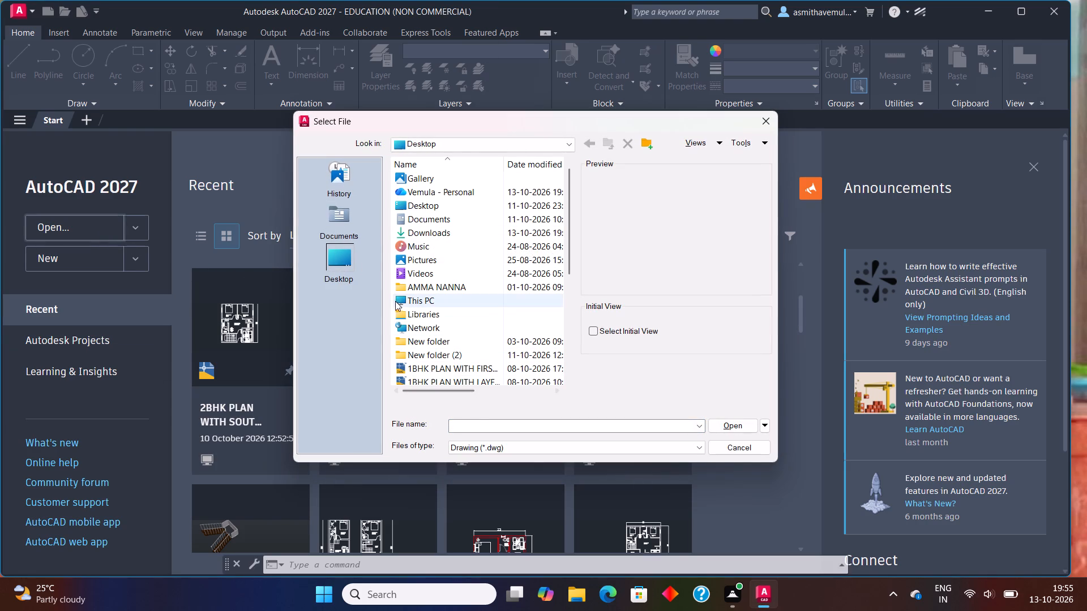
click(345, 186)
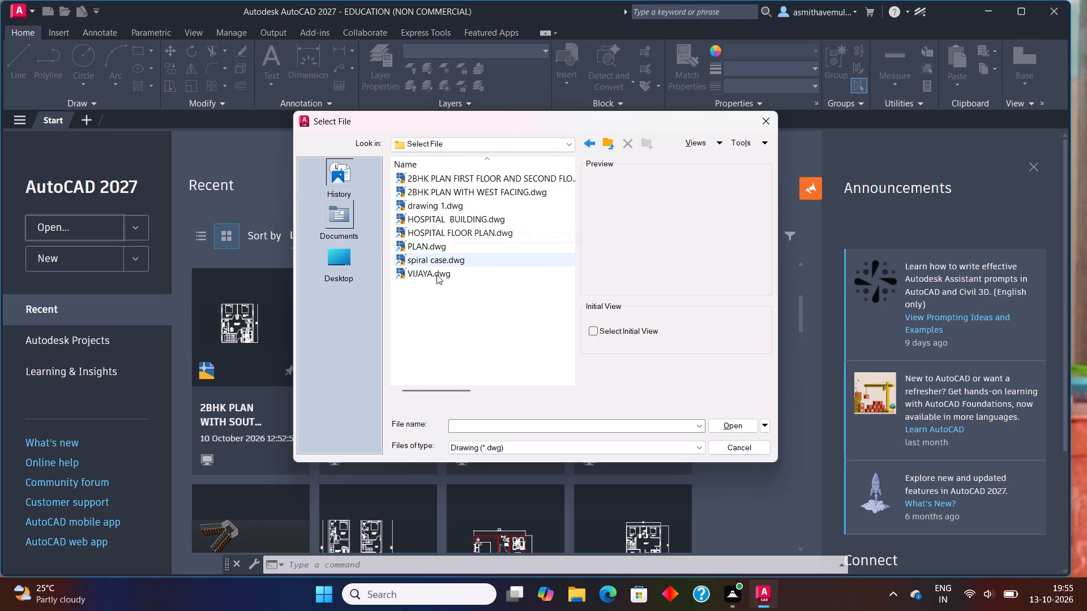
click(439, 240)
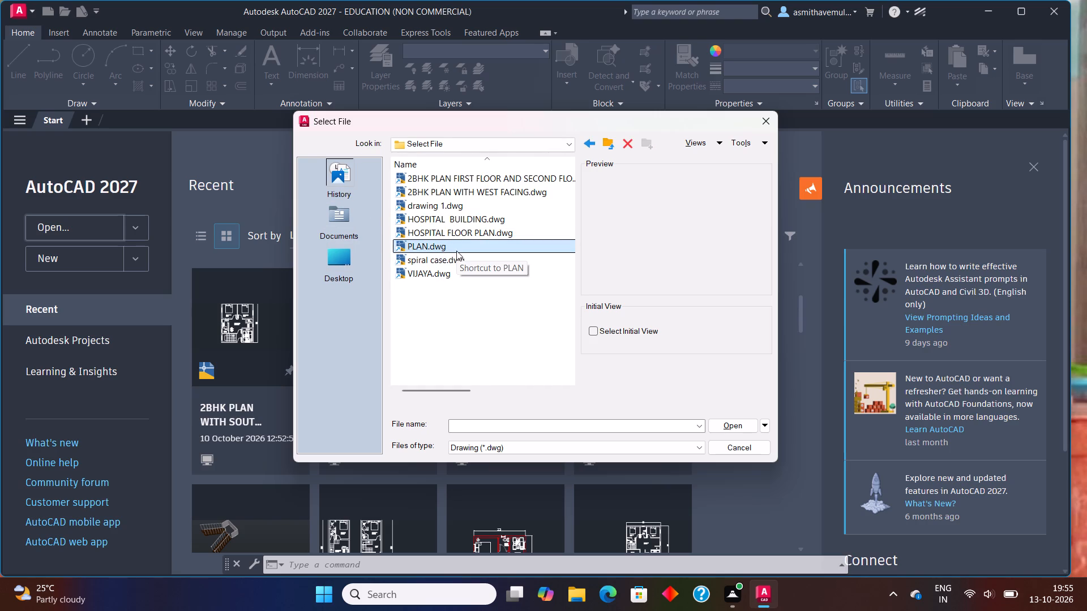
click(360, 256)
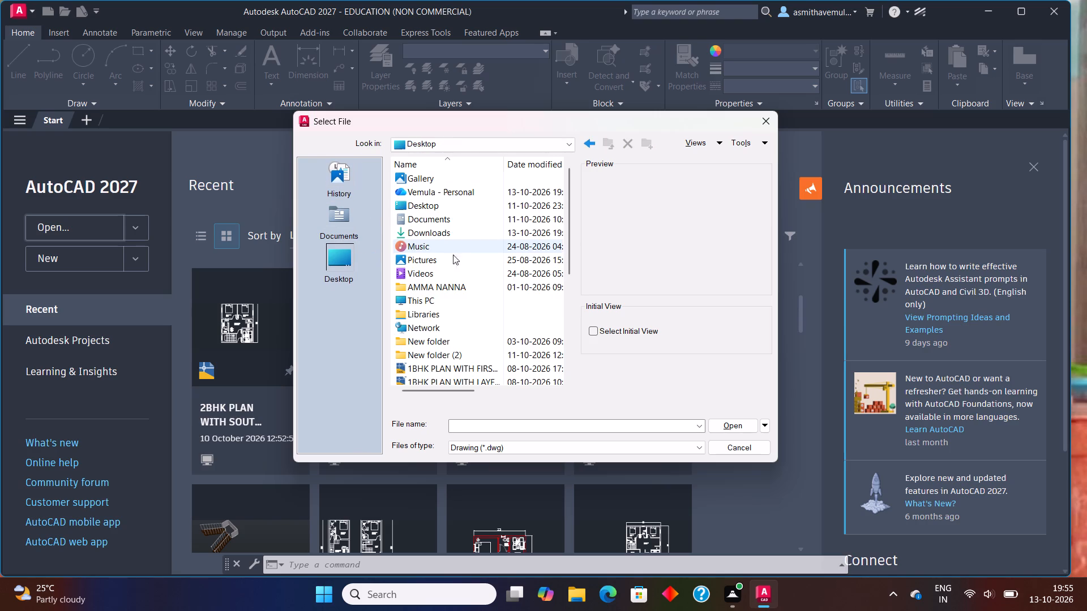
scroll(474, 275, down, 16)
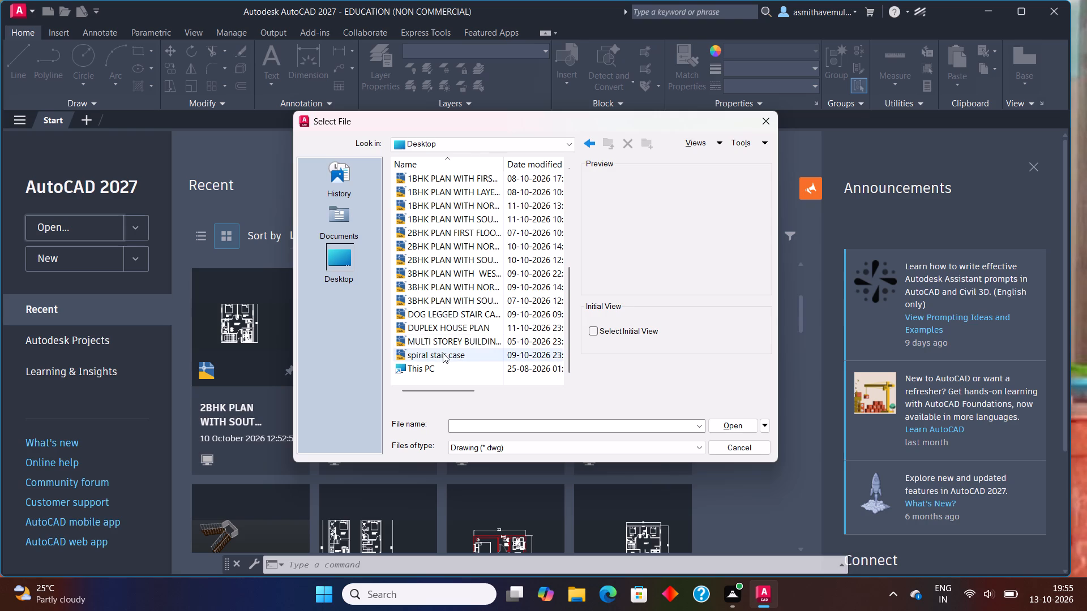
scroll(442, 354, down, 2)
click(445, 334)
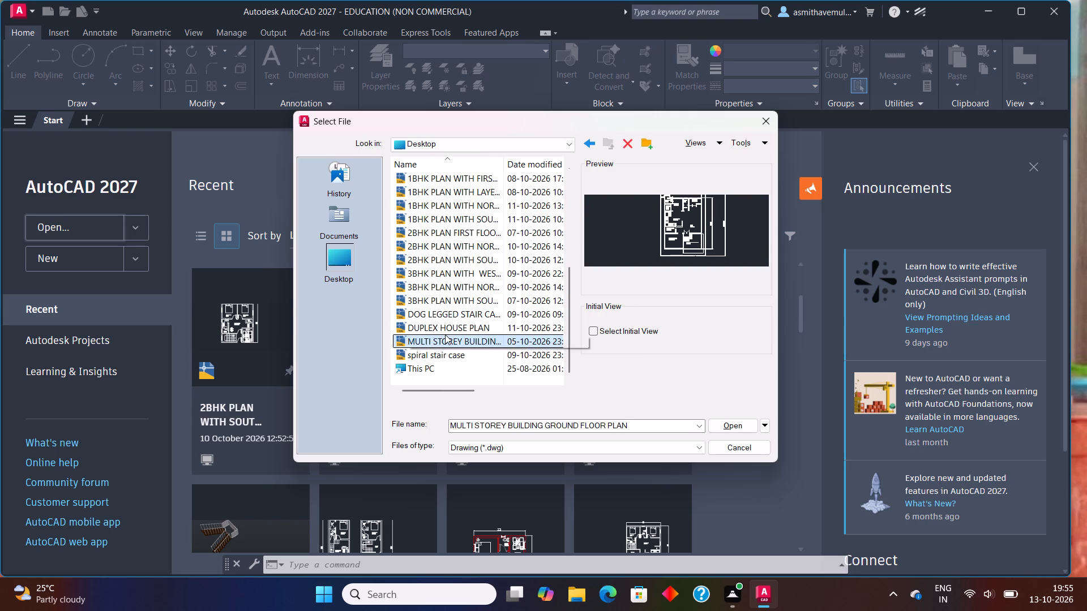
click(448, 326)
click(455, 307)
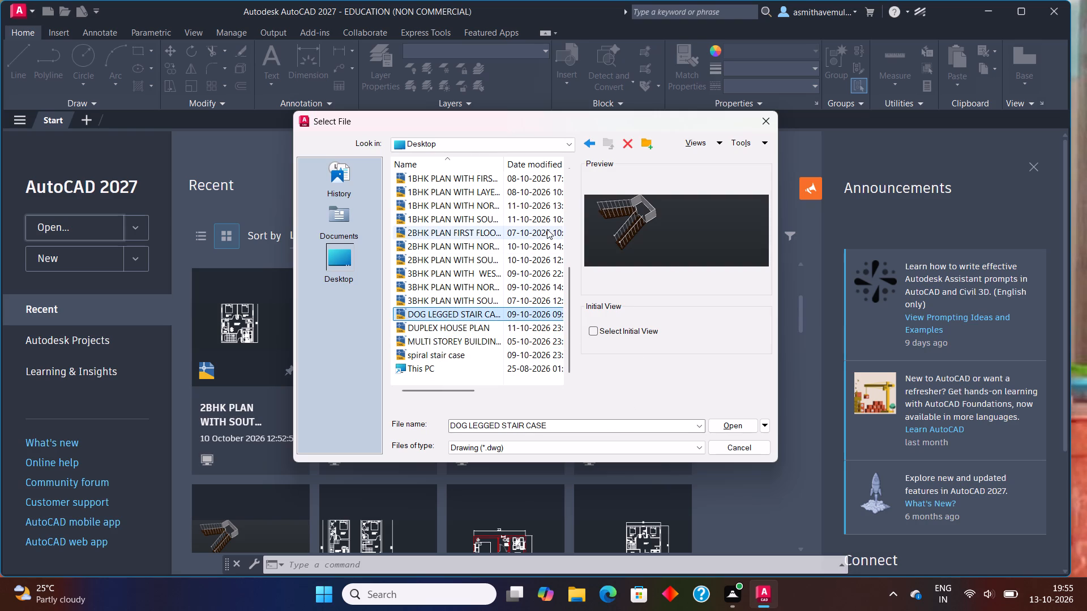
click(721, 433)
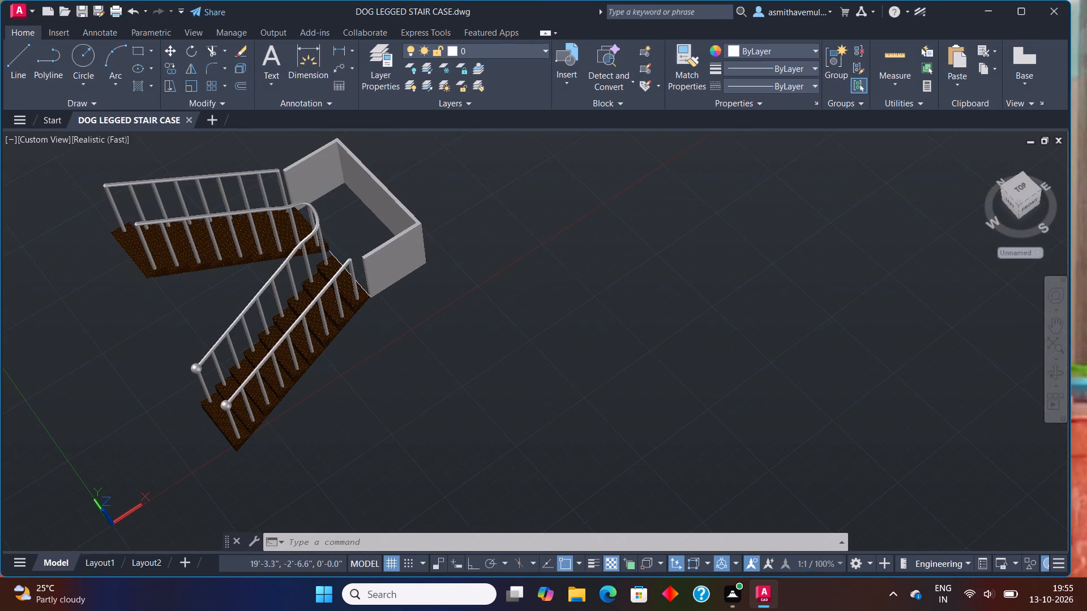
Examine the 3D dog-legged staircase, its railings and landing walls from several angles.
shift+middle_drag(360, 314, 418, 344)
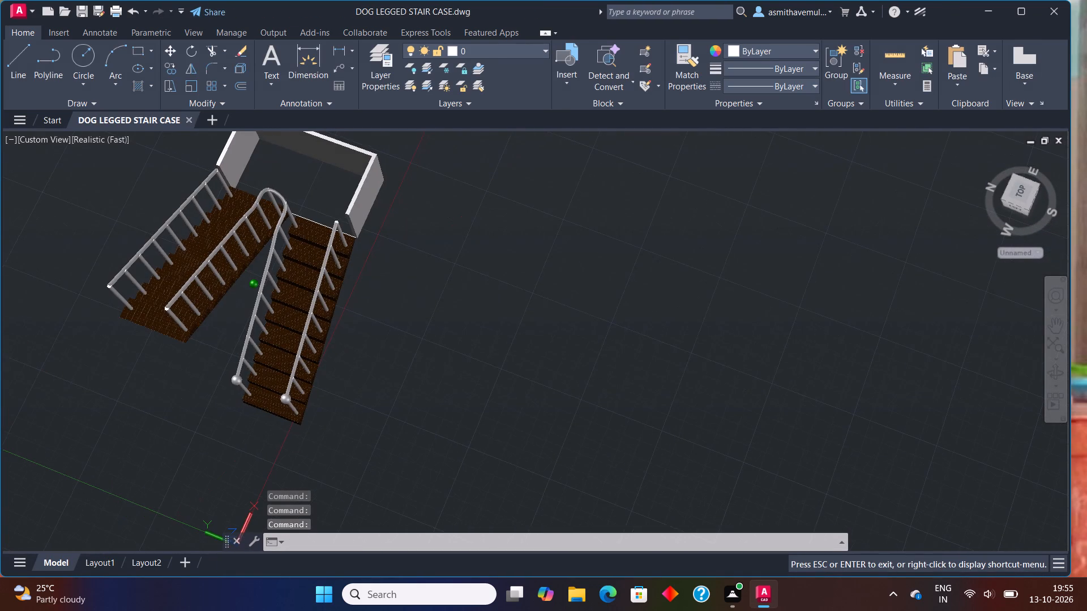
shift+middle_drag(418, 344, 418, 343)
shift+middle_drag(352, 339, 352, 355)
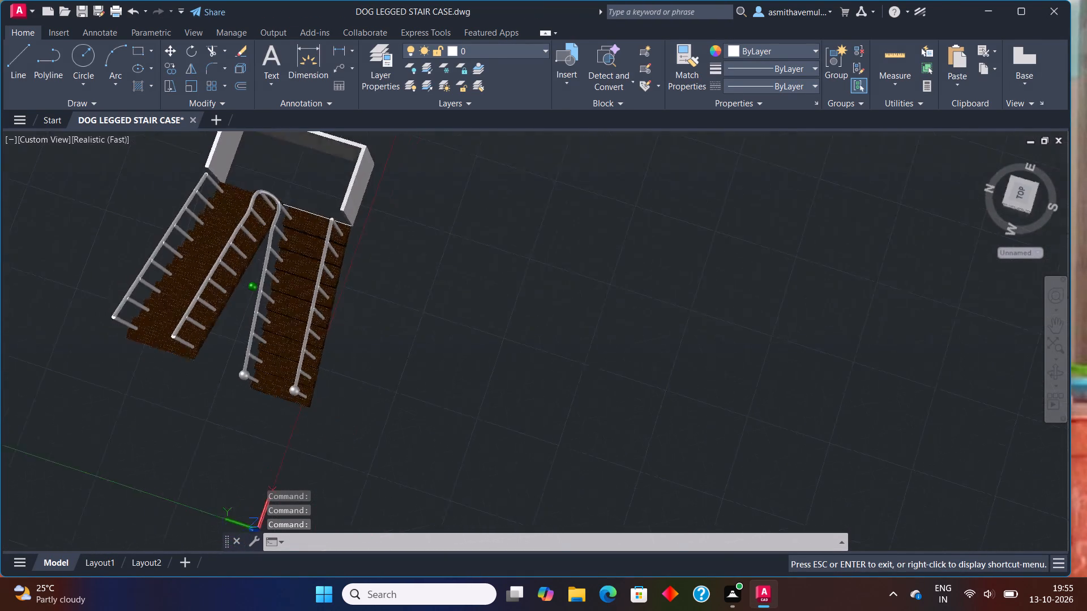
shift+middle_drag(352, 355, 317, 283)
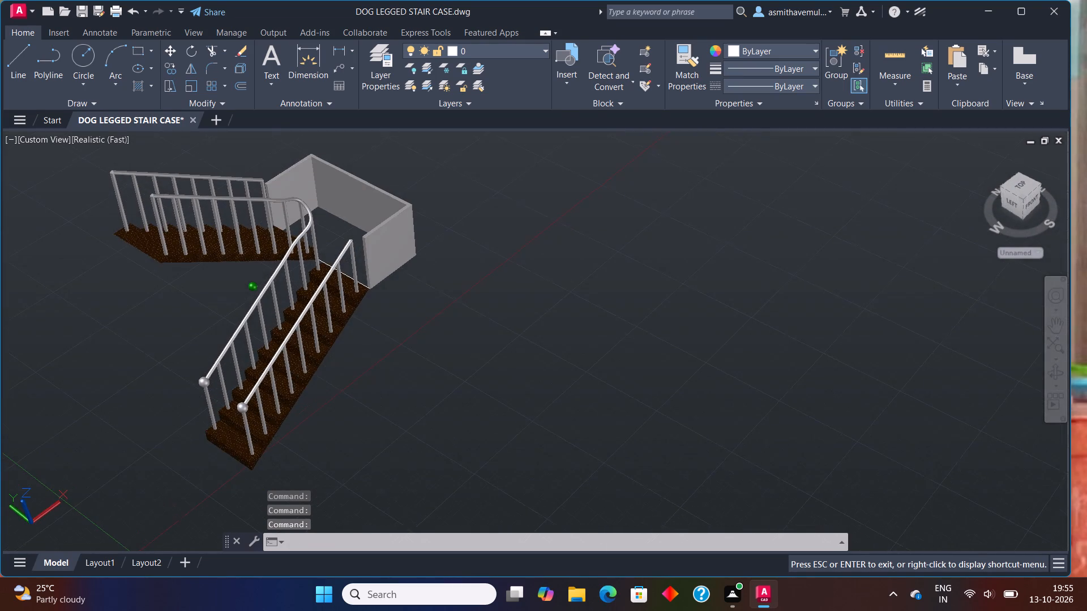
shift+middle_drag(317, 283, 318, 283)
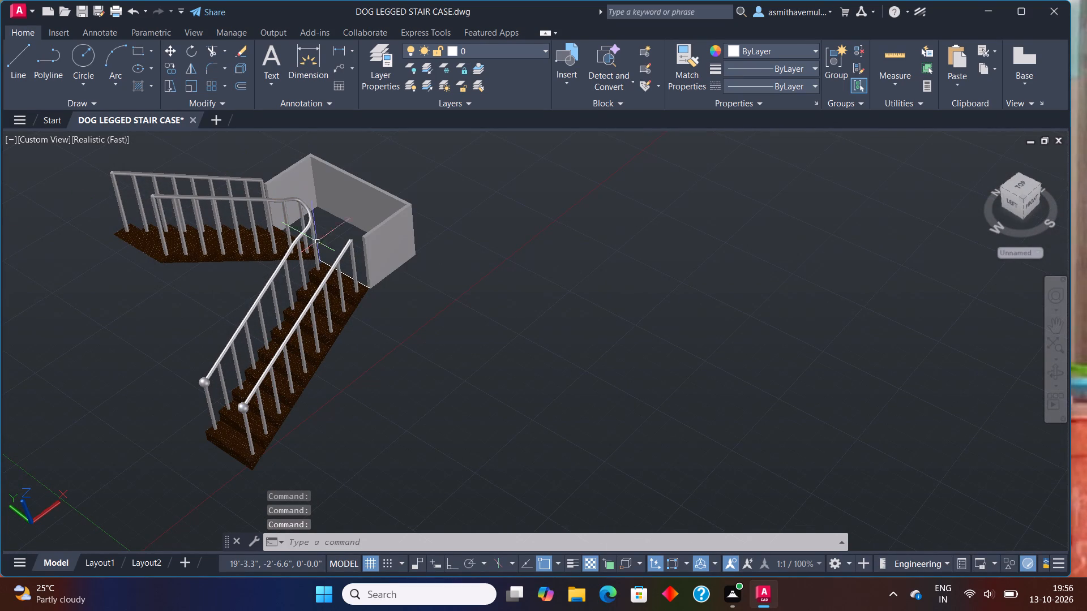
shift+middle_drag(477, 286, 423, 296)
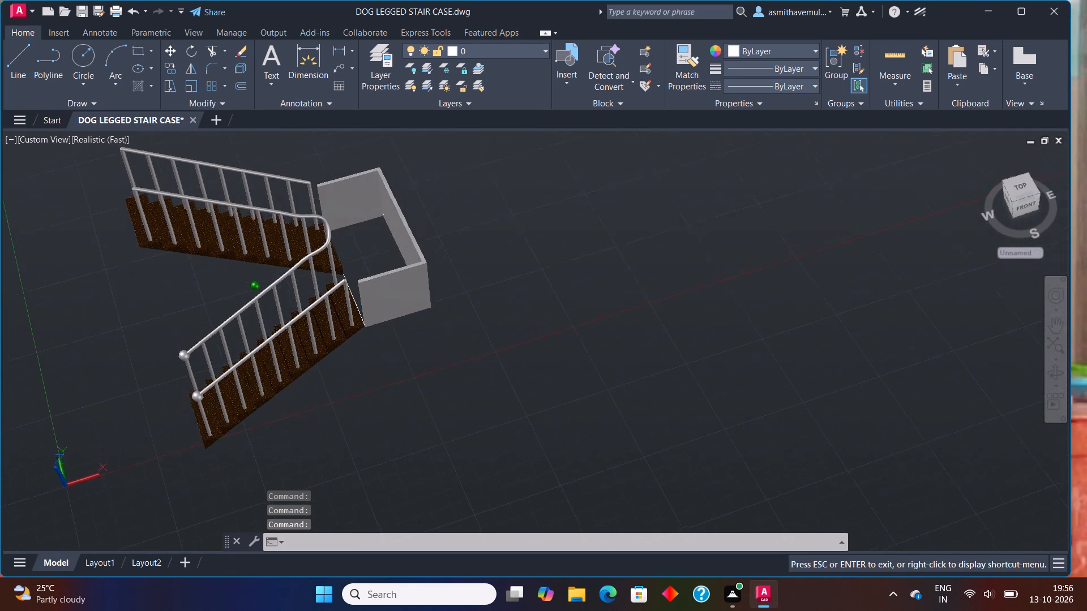
shift+middle_drag(423, 296, 425, 287)
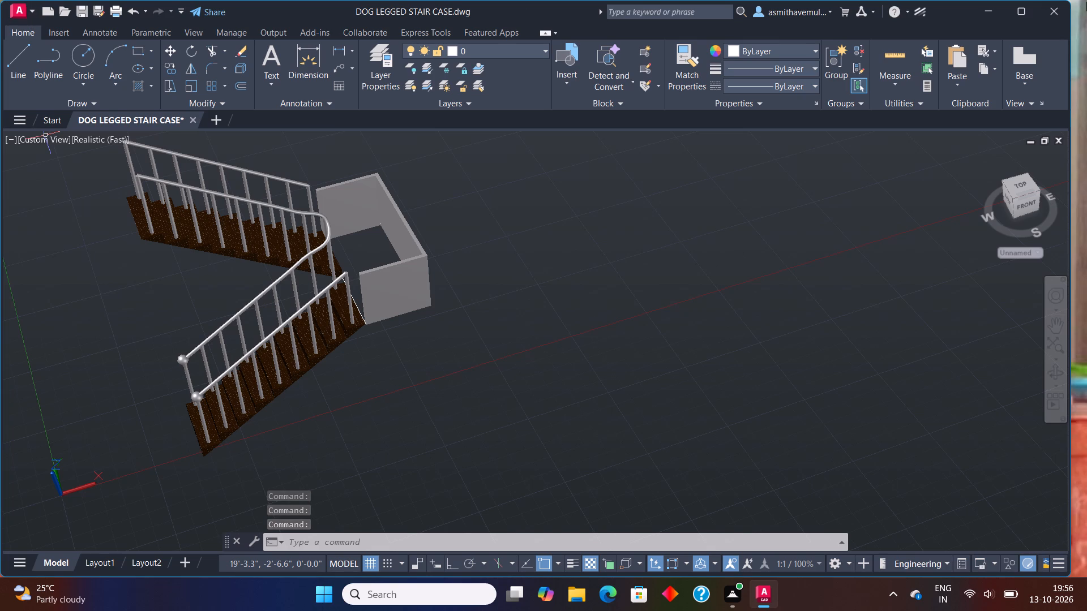
Quit the program without saving the changes to the DOG LEGGED STAIR CASE drawing.
click(1062, 11)
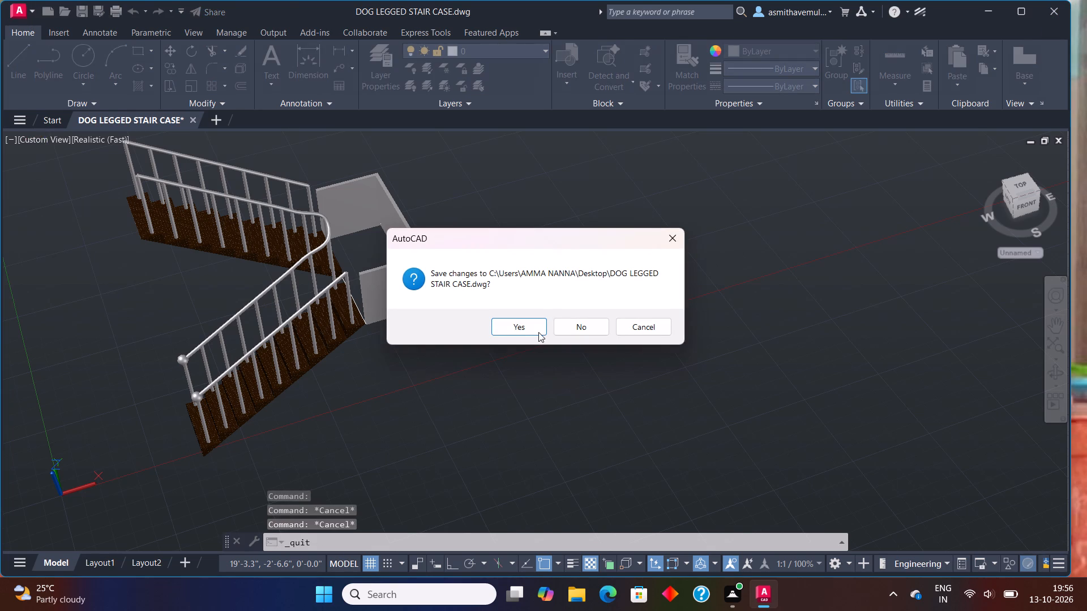
click(570, 321)
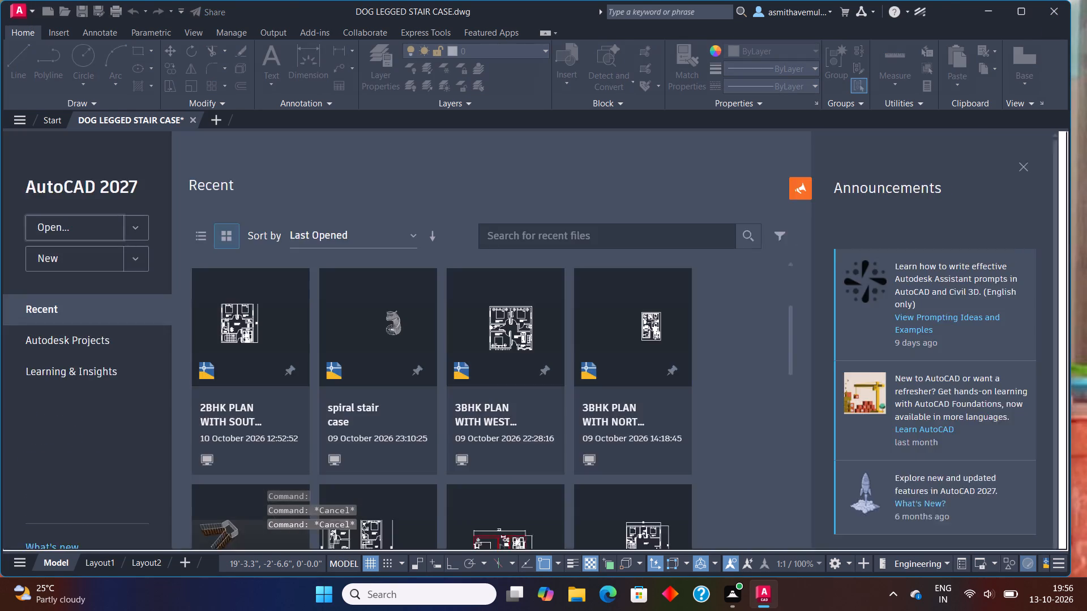
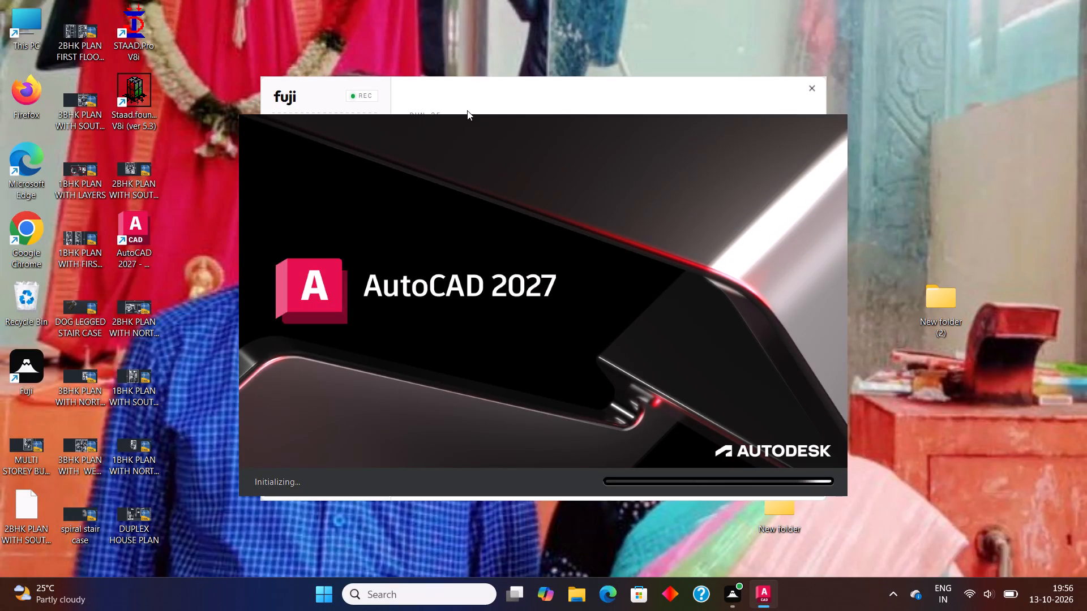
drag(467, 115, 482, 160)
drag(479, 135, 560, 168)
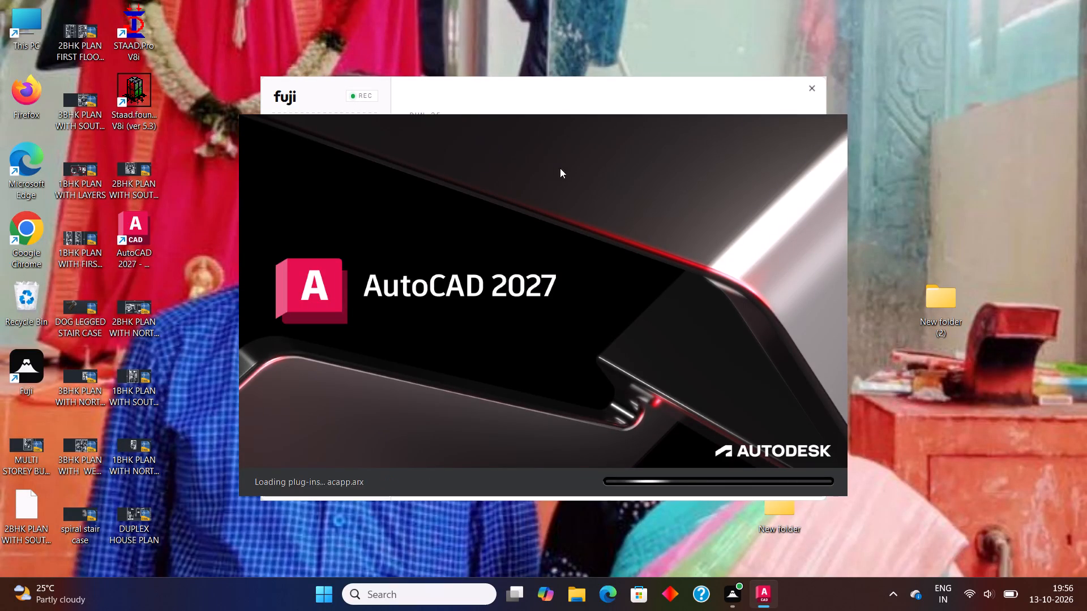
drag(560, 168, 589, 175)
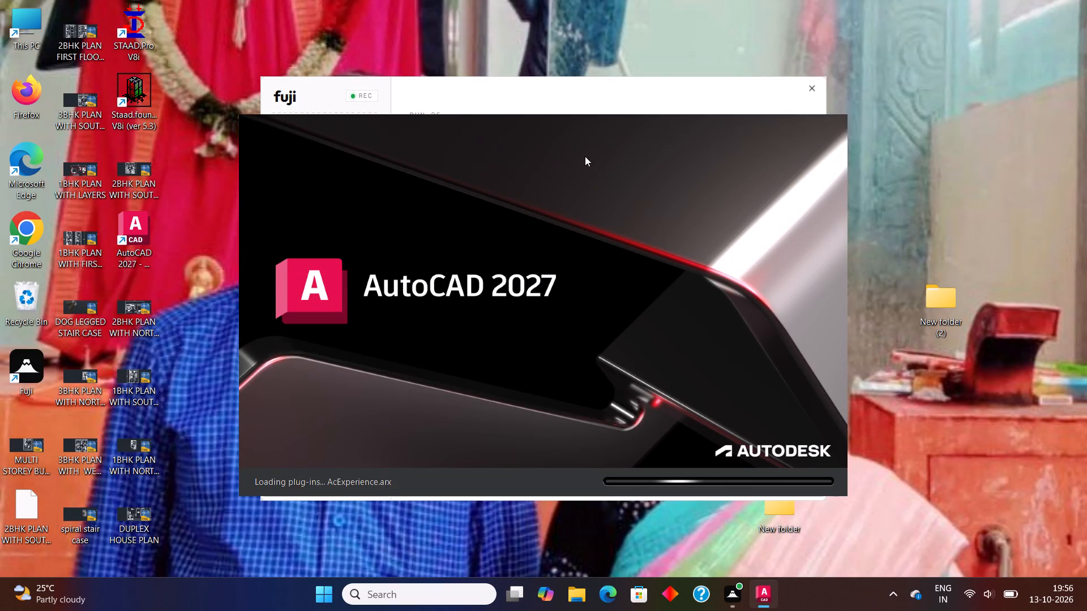
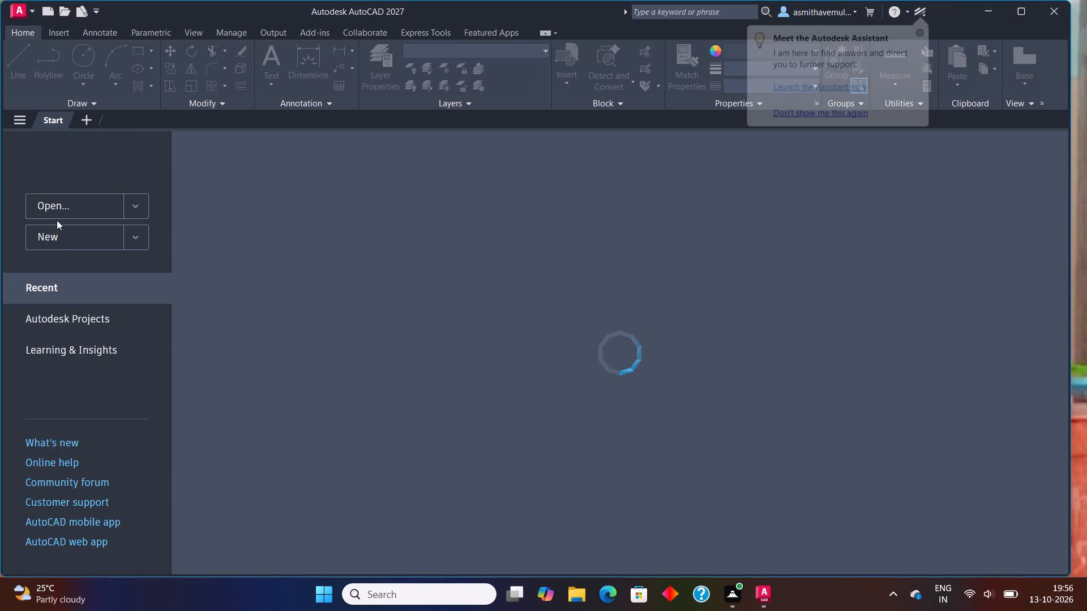
Create a new blank drawing.
click(57, 234)
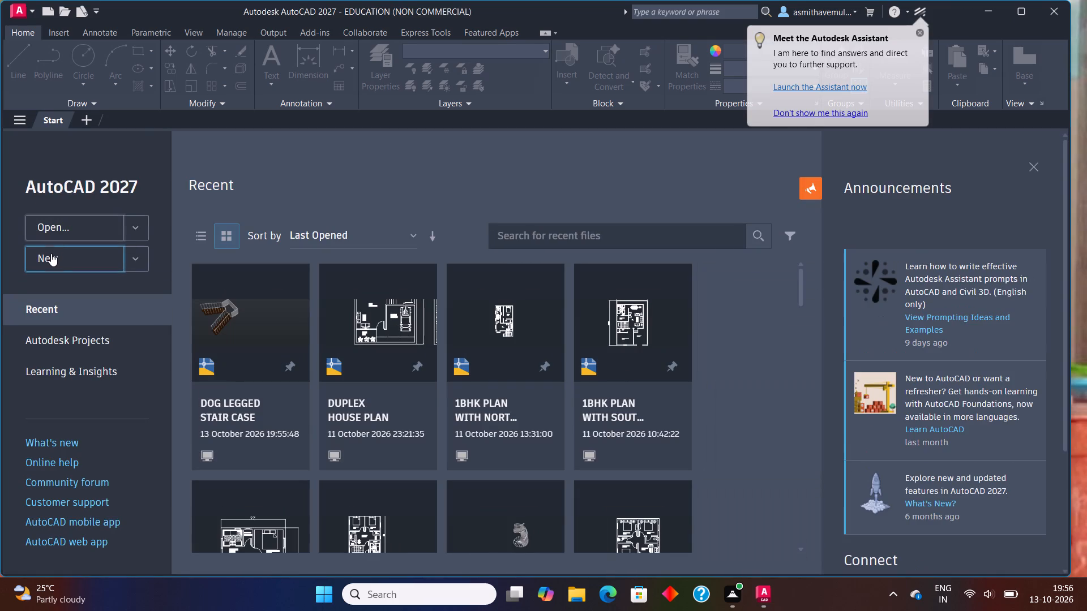
click(51, 253)
click(59, 258)
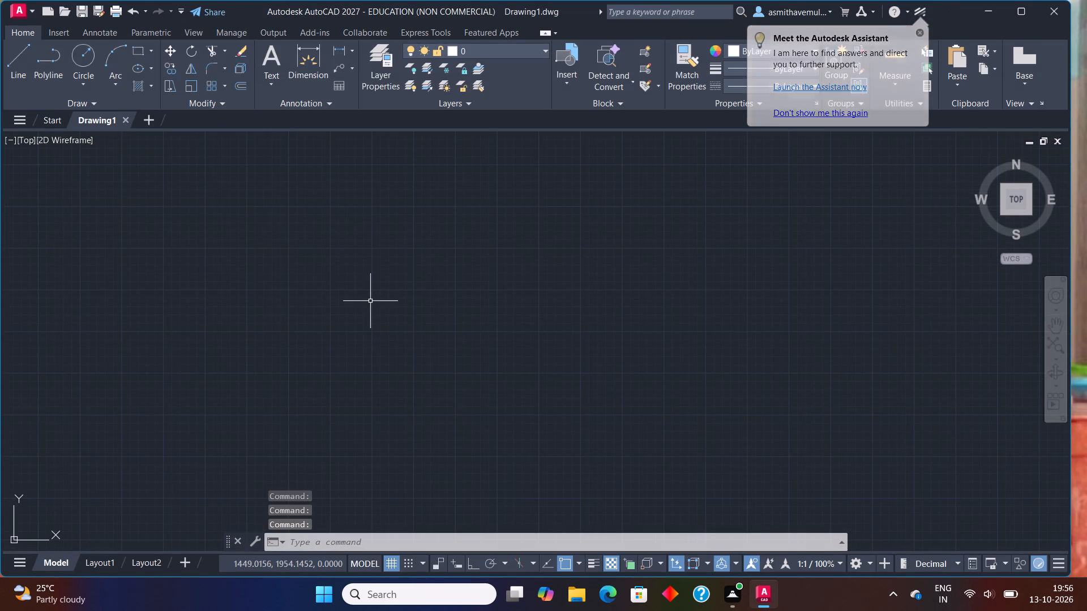
Configure the drawing units to Engineering length with 0'-0.0" precision and inches as the insertion scale.
key(u)
text(JN)
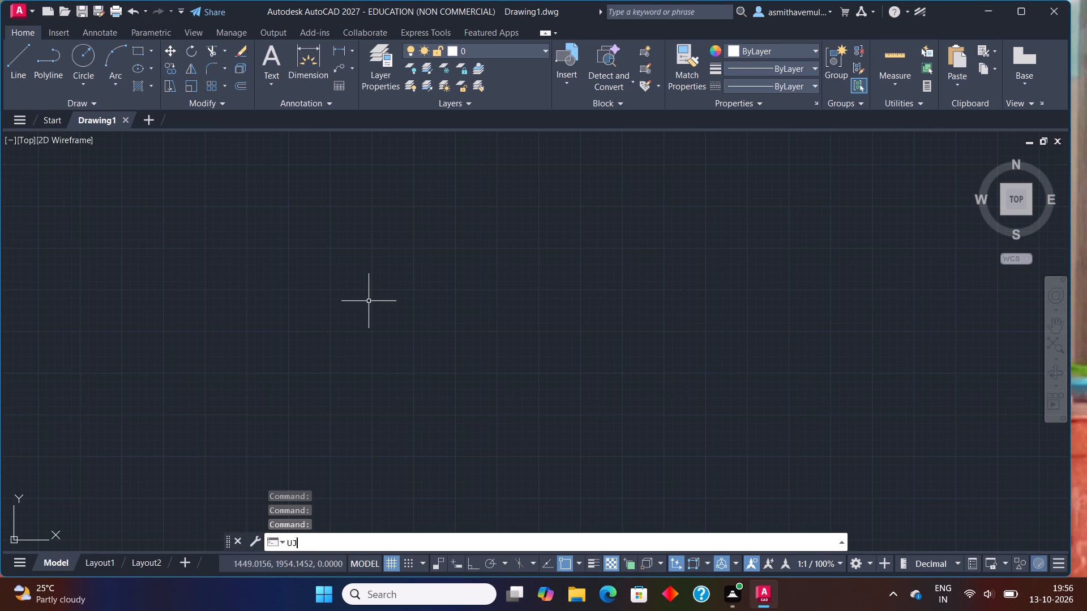
key(BackSpace)
key(BackSpace)
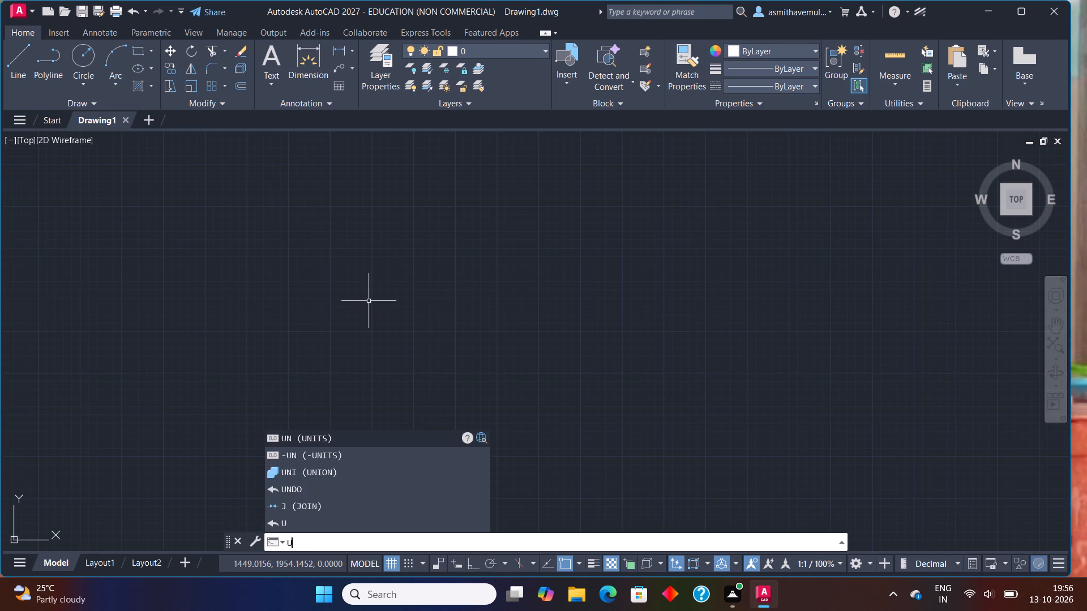
text(NIT)
key(s)
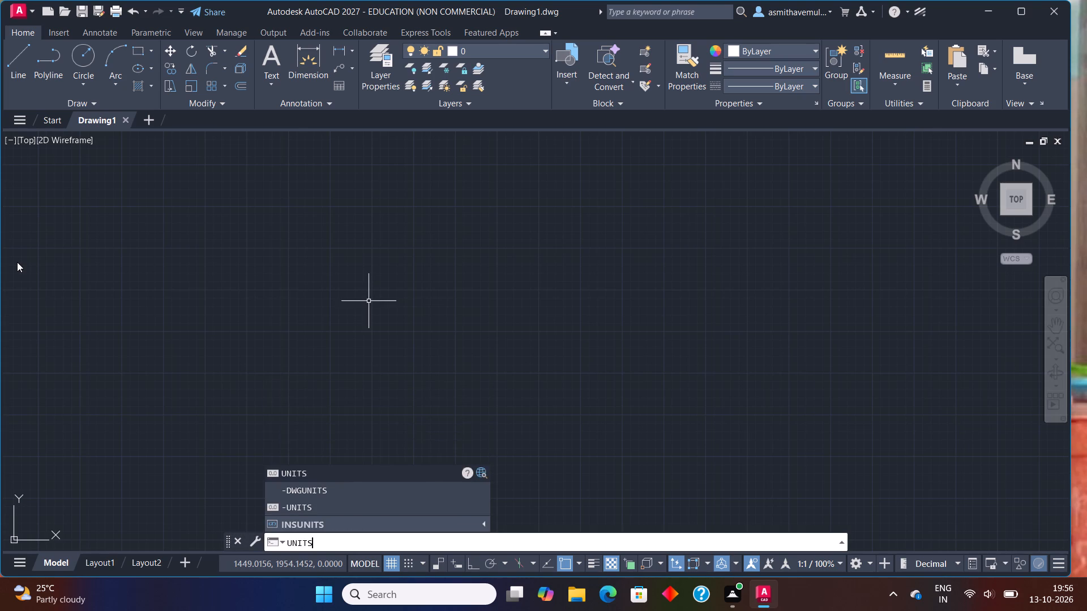
key(Return)
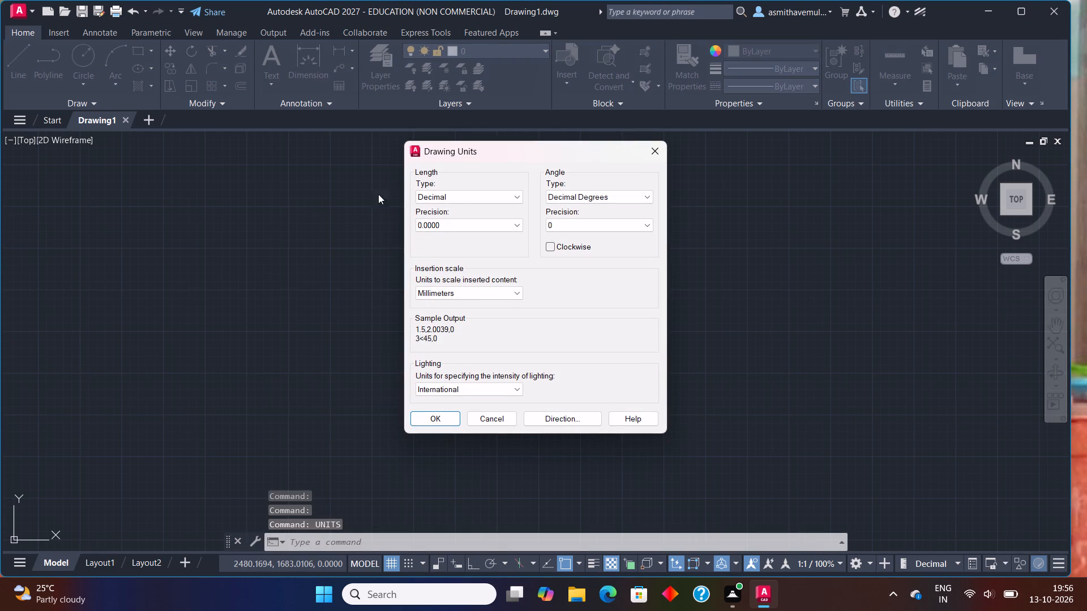
click(513, 195)
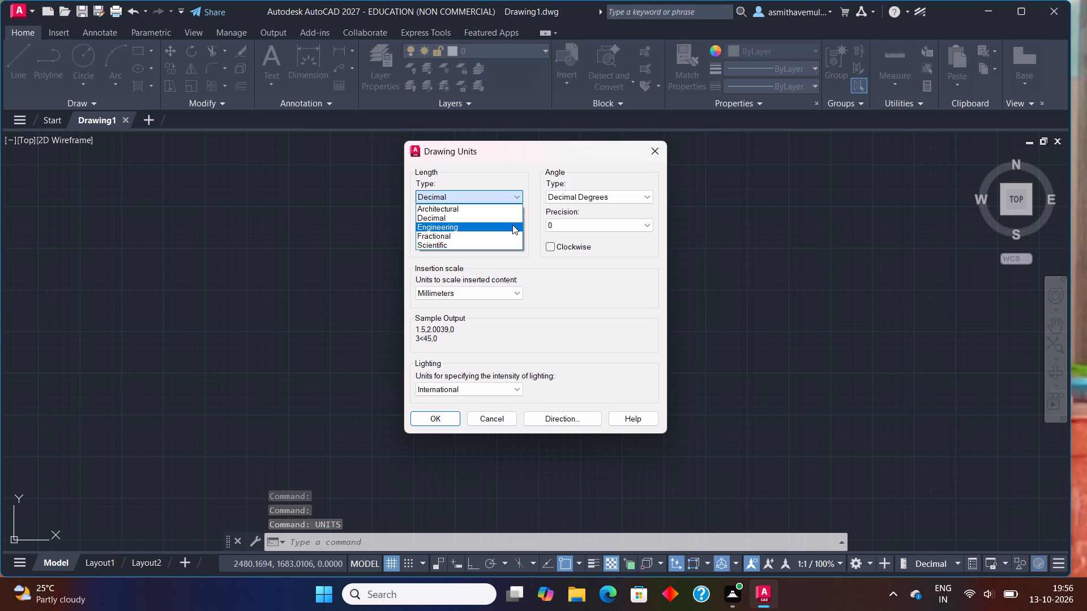
click(512, 225)
click(511, 221)
click(507, 245)
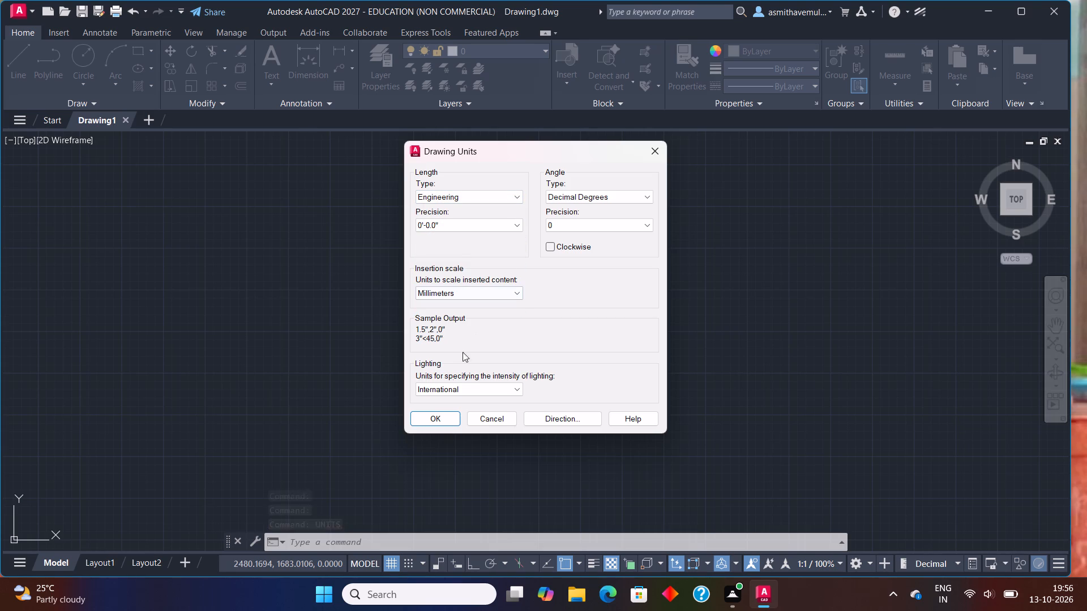
click(483, 296)
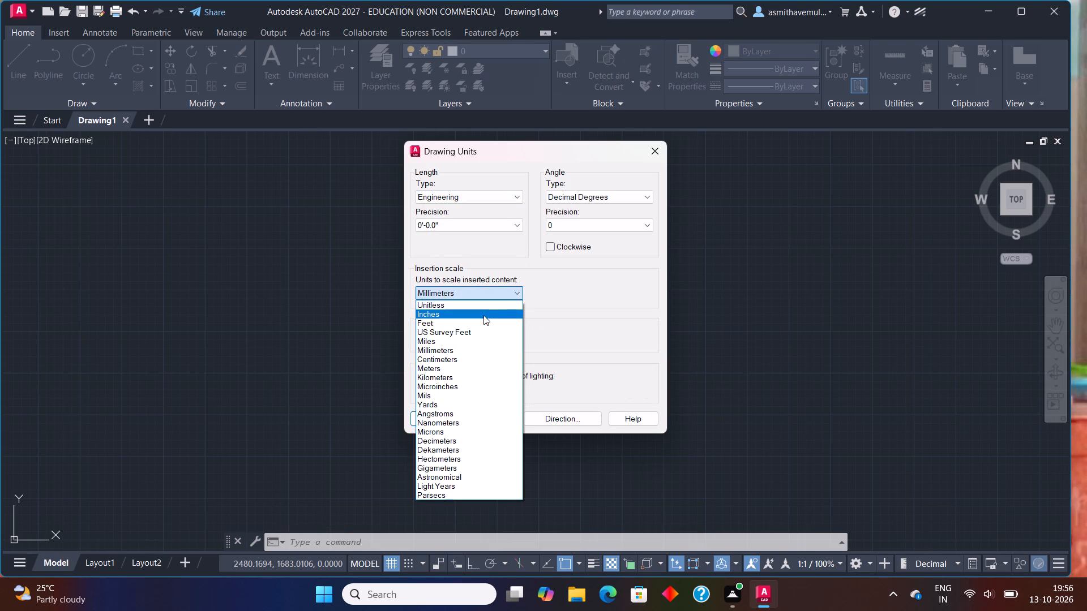
click(483, 315)
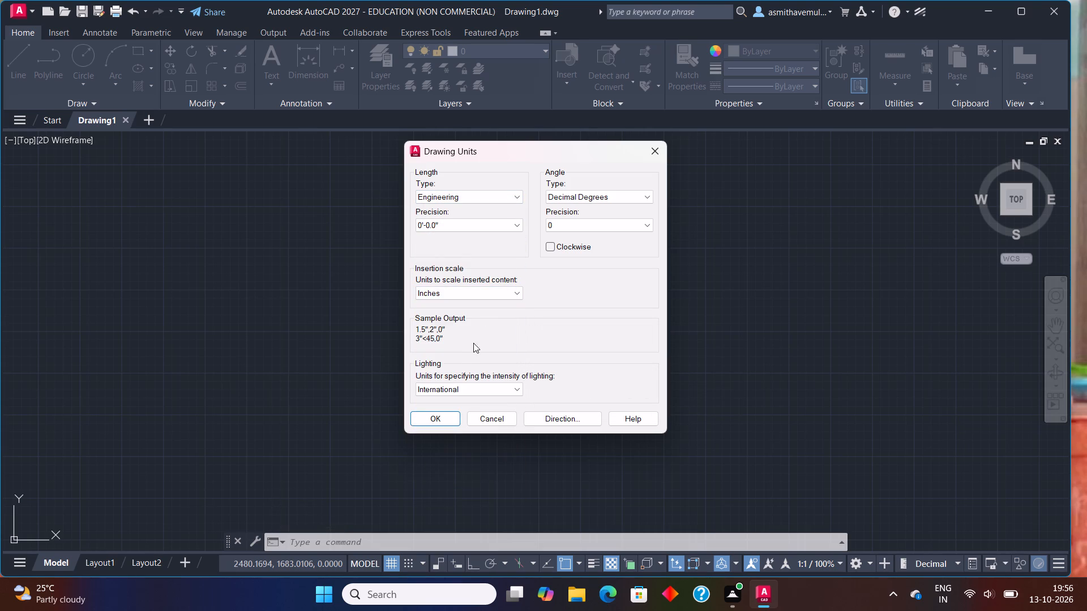
click(488, 296)
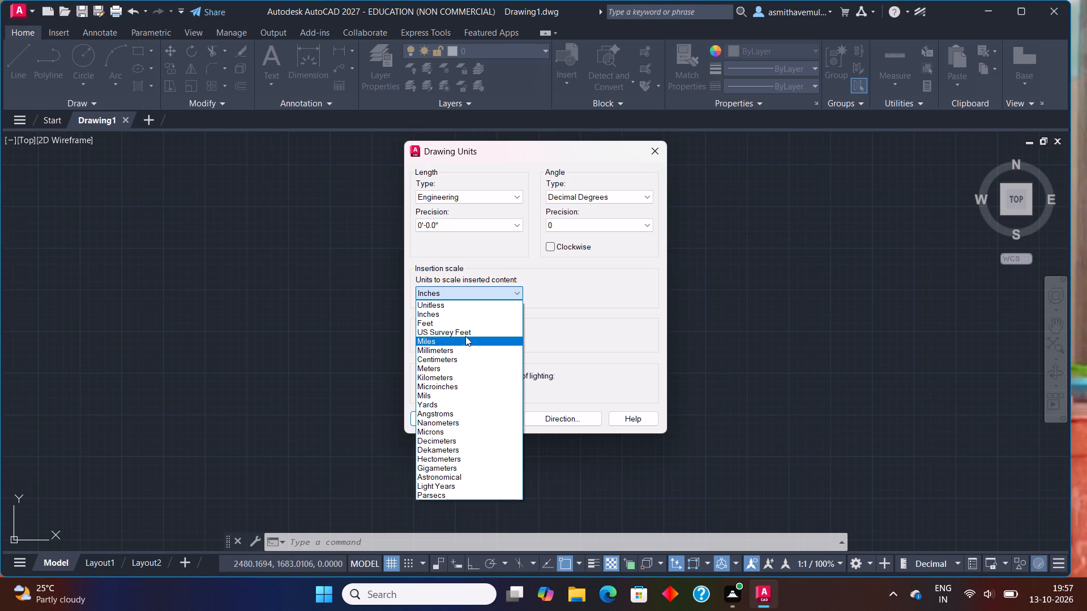
click(465, 313)
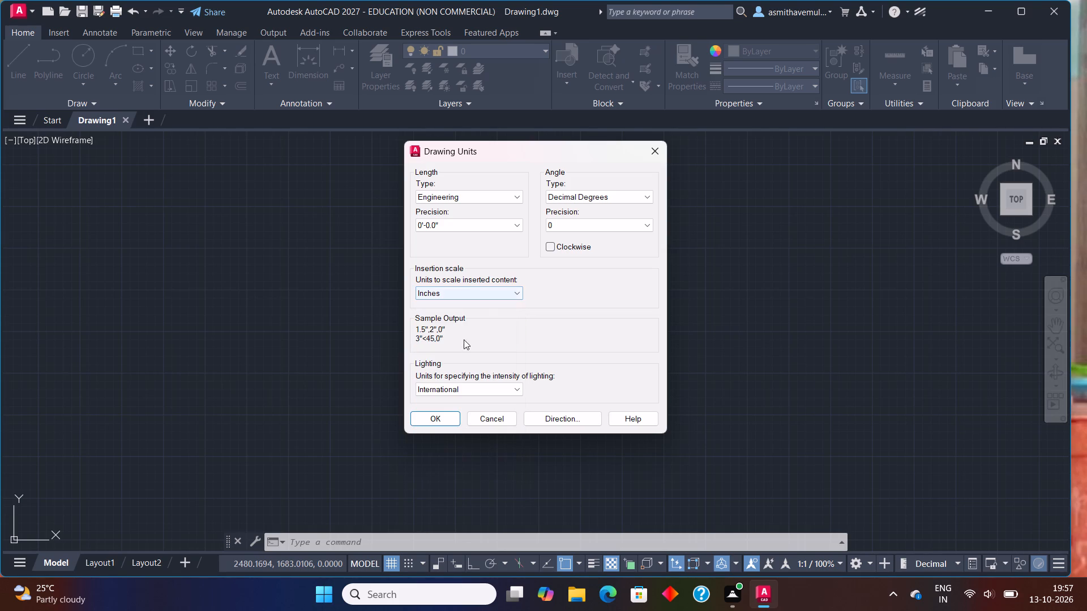
click(429, 419)
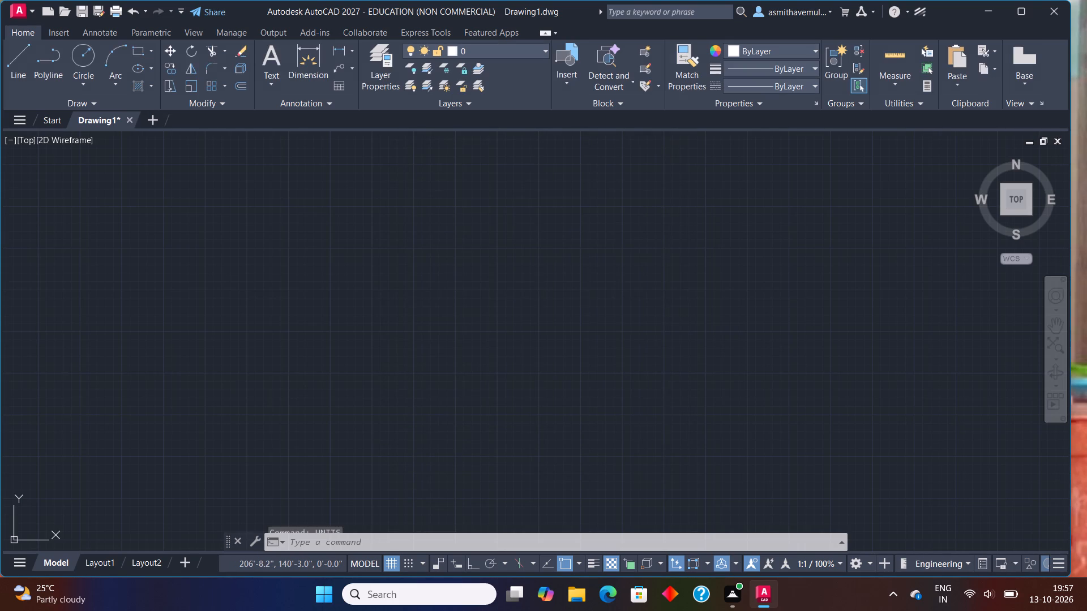
Modify the ISO-25 dimension style and set its text height to 1'.
key(d)
key(Return)
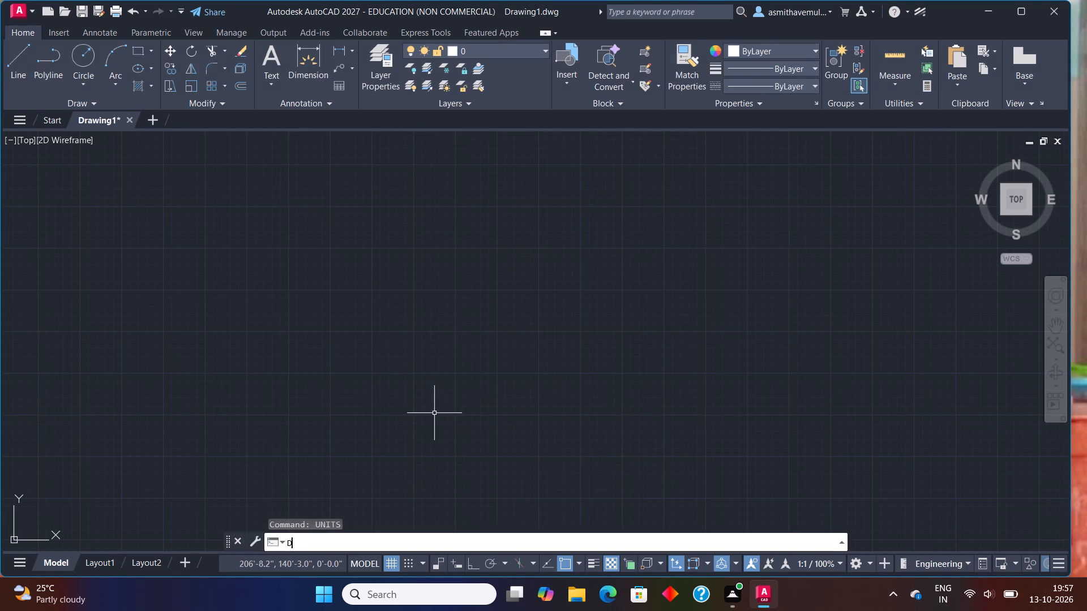
click(696, 270)
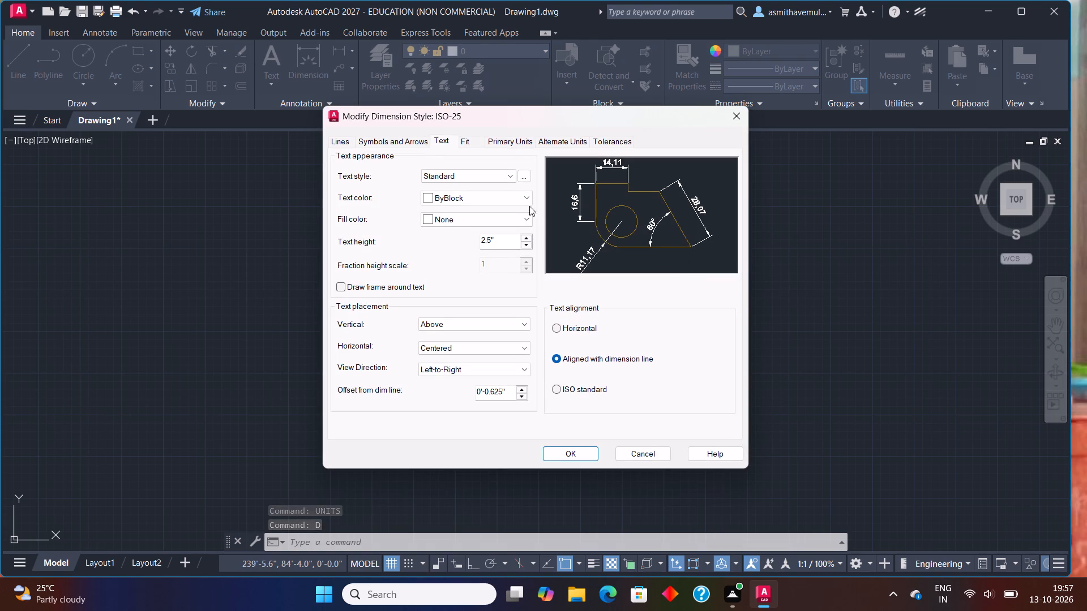
click(499, 240)
key(BackSpace)
key(BackSpace)
key(BackSpace)
key(BackSpace)
key(BackSpace)
key(BackSpace)
key(BackSpace)
key(BackSpace)
key(BackSpace)
key(BackSpace)
key(BackSpace)
key(BackSpace)
key(BackSpace)
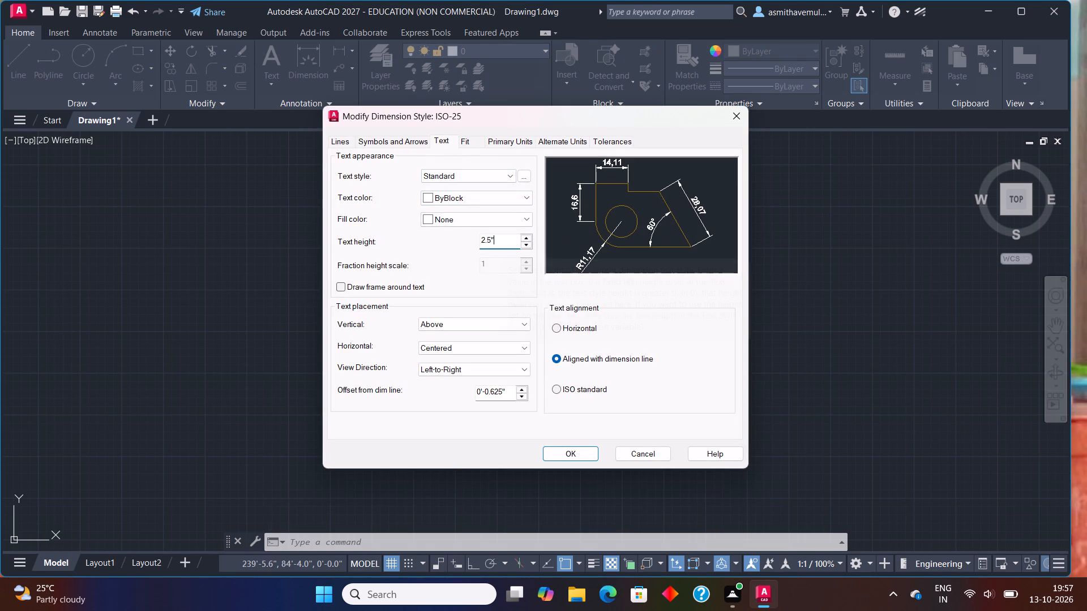
key(1)
key(apostrophe)
Set ISO-25's primary units to Engineering with 0'-0.0" precision, make the style current and close the Dimension Style Manager.
click(510, 143)
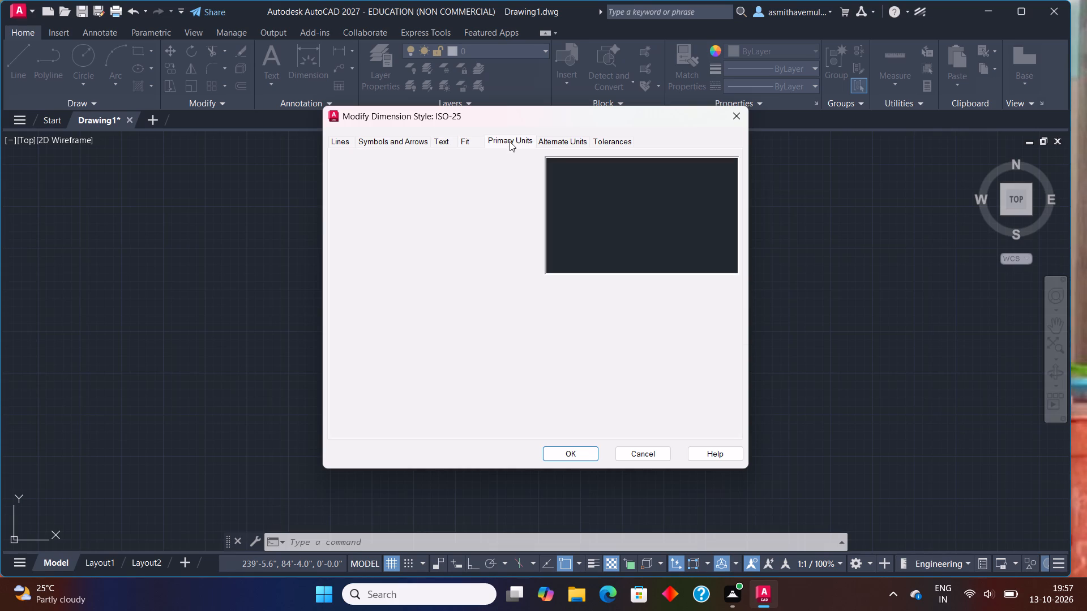
click(494, 170)
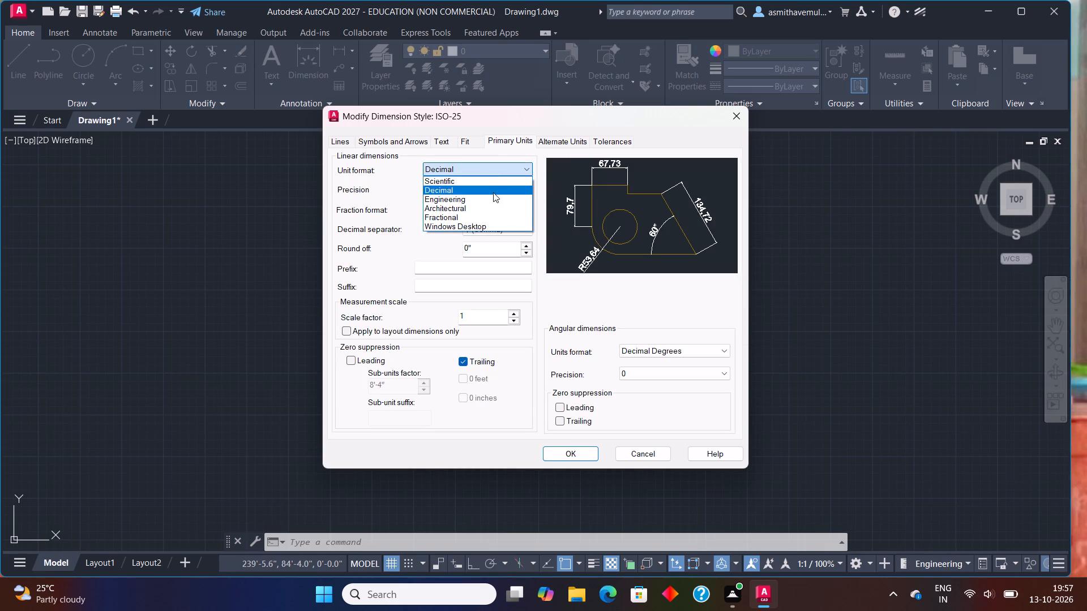
click(493, 197)
click(493, 193)
click(492, 209)
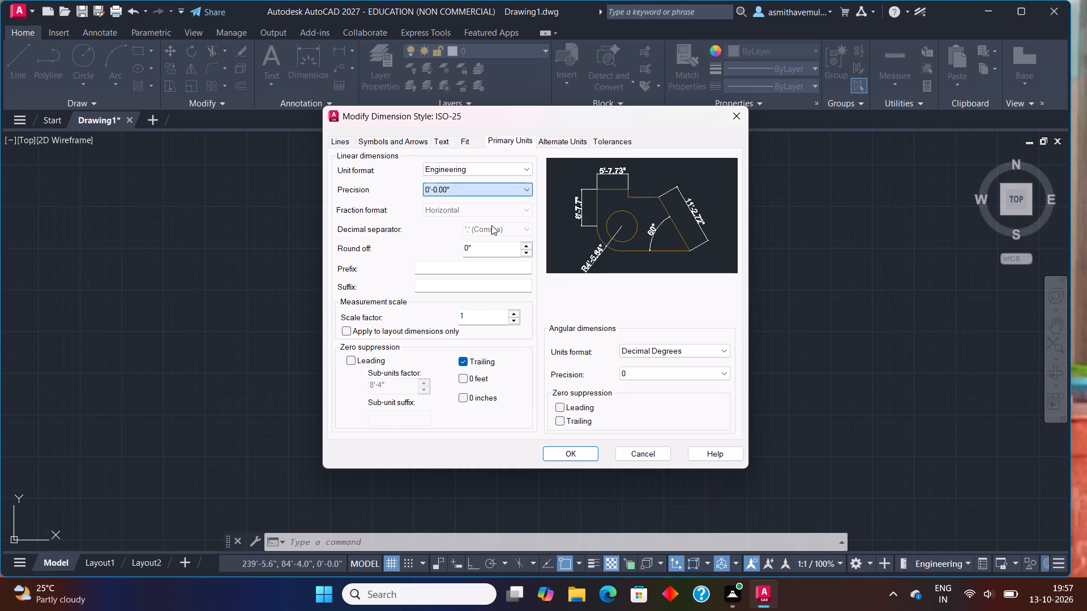
click(562, 454)
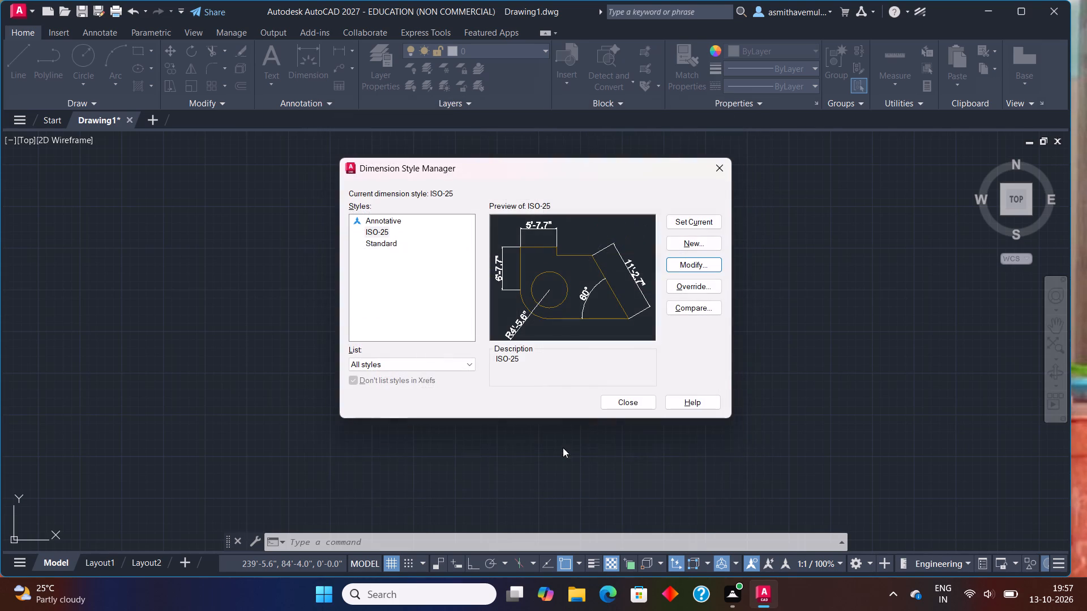
triple_click(692, 220)
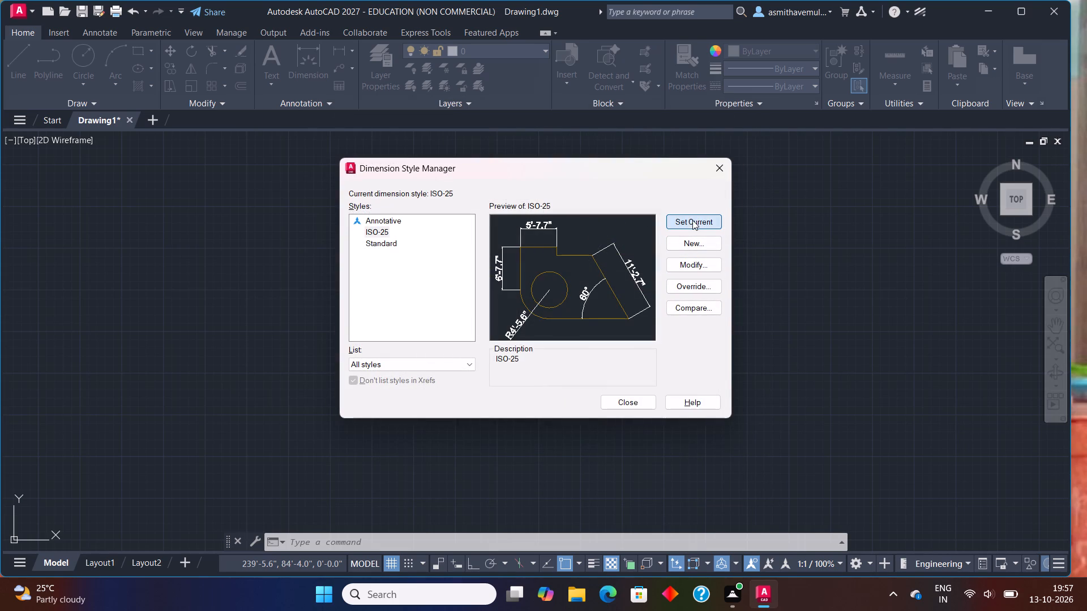
click(622, 402)
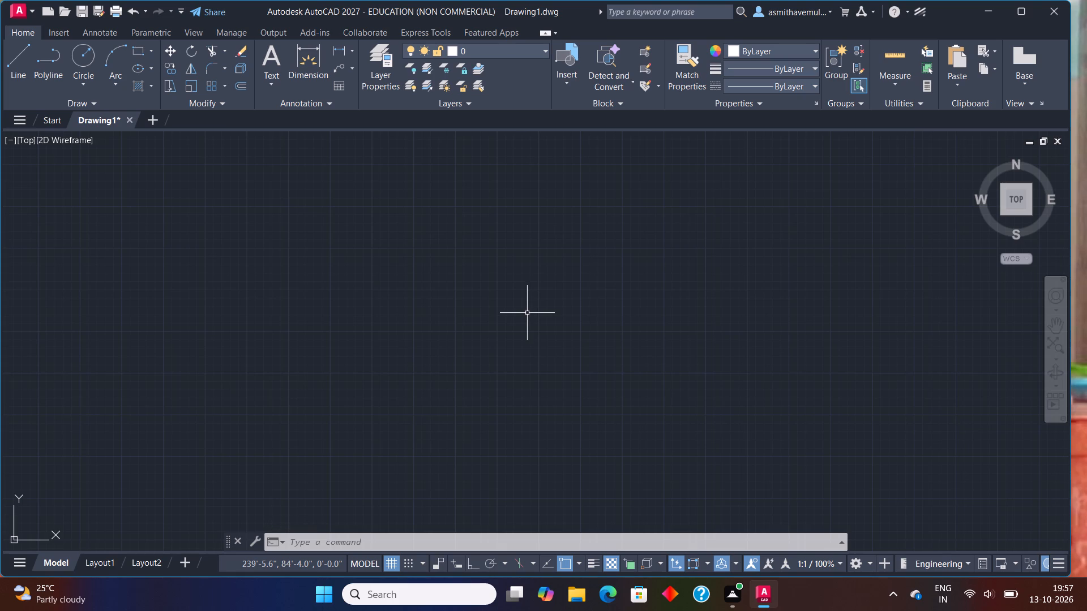
Draw a rectangle with a length of 20' and a width of 40'.
text(RE)
text(CX)
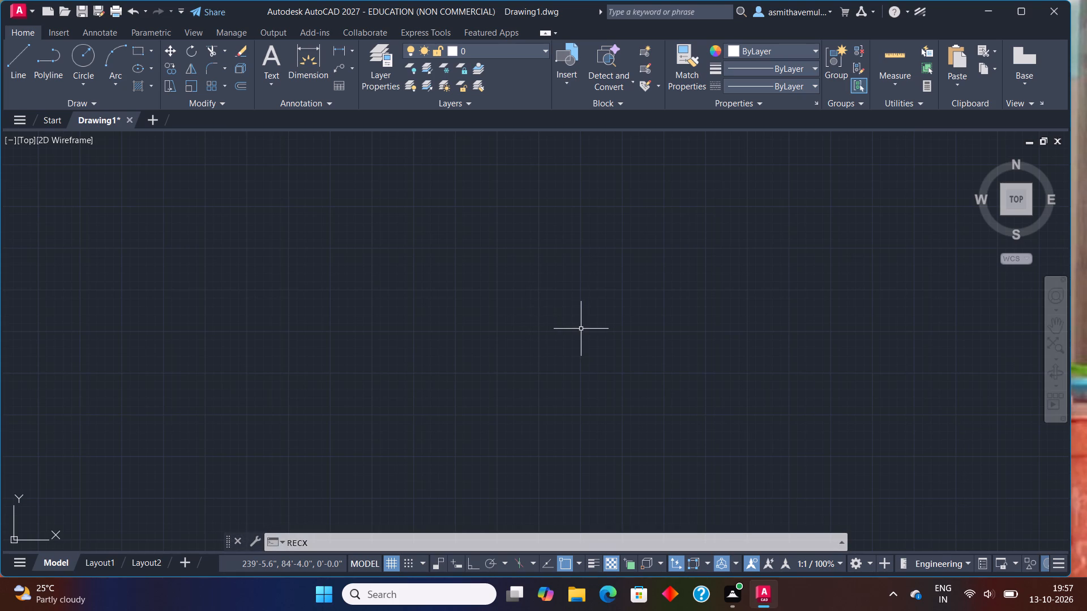
key(BackSpace)
key(Return)
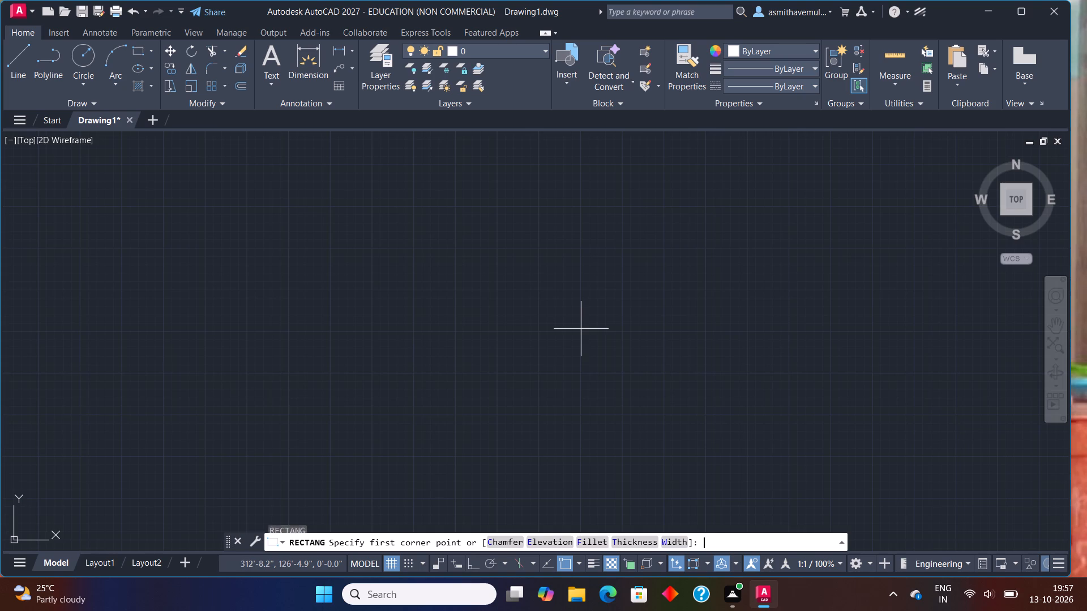
drag(403, 481, 406, 476)
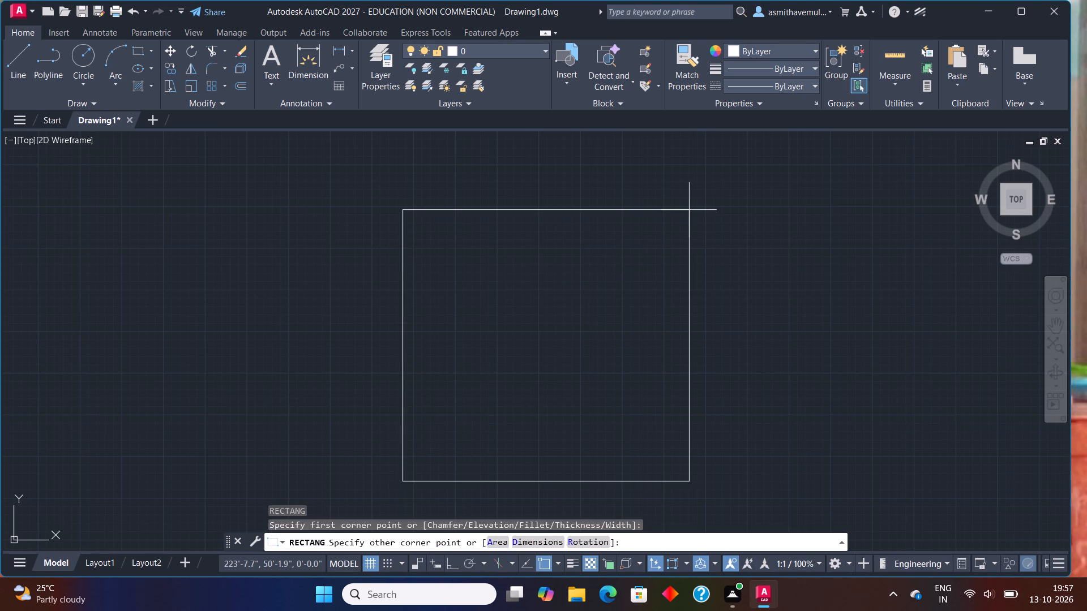
key(d)
key(Return)
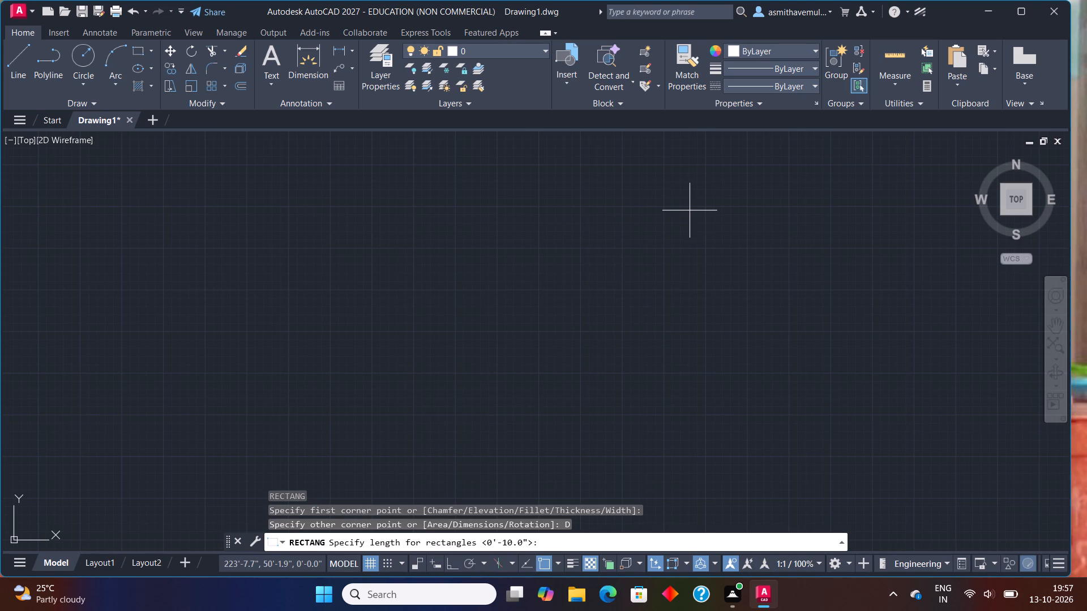
text(20')
key(Return)
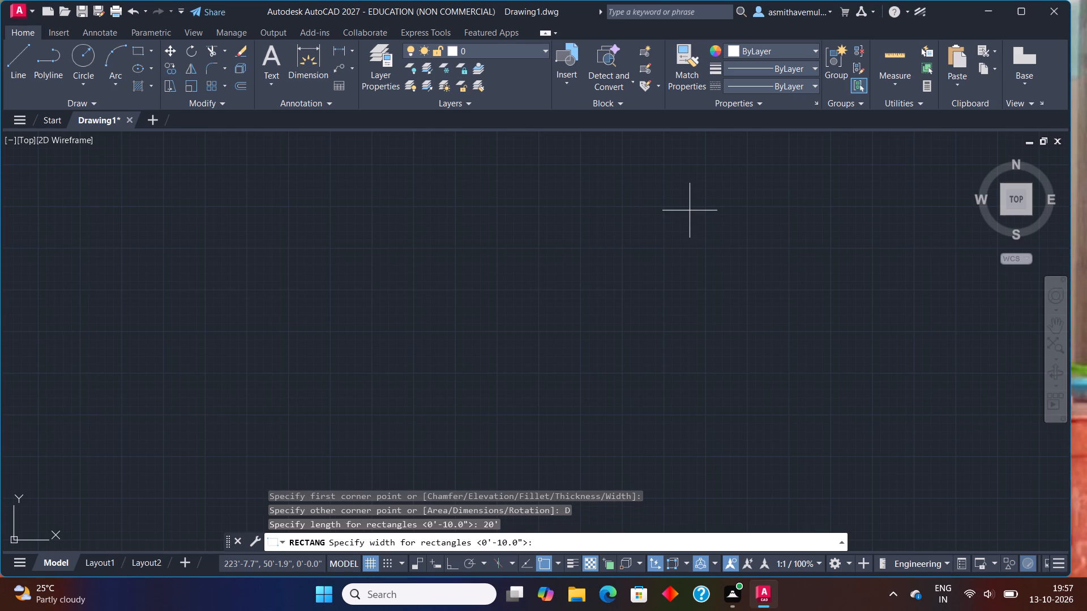
text(40')
key(Return)
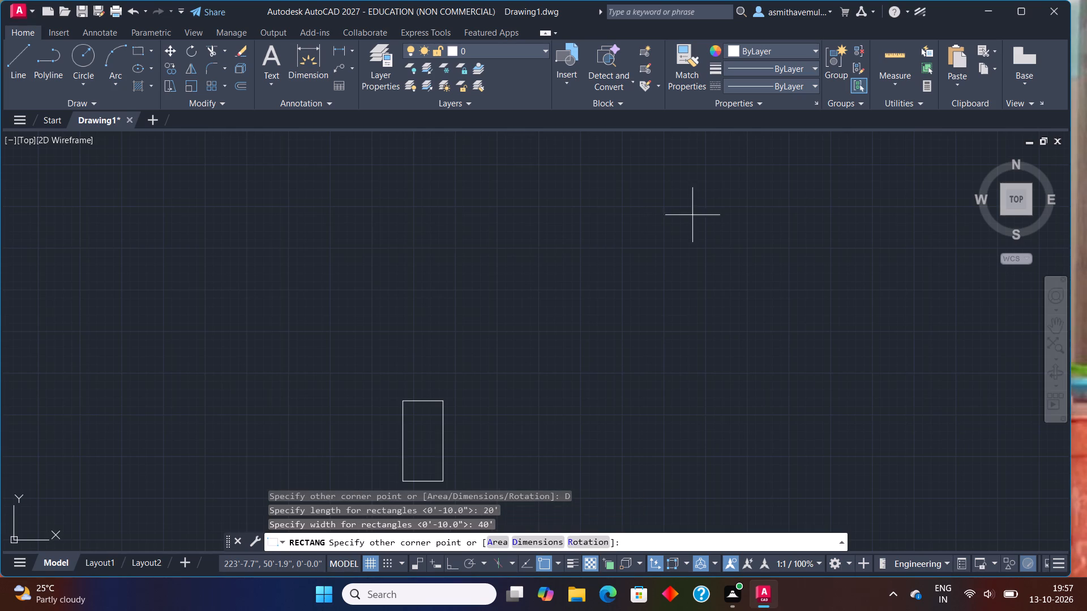
click(746, 255)
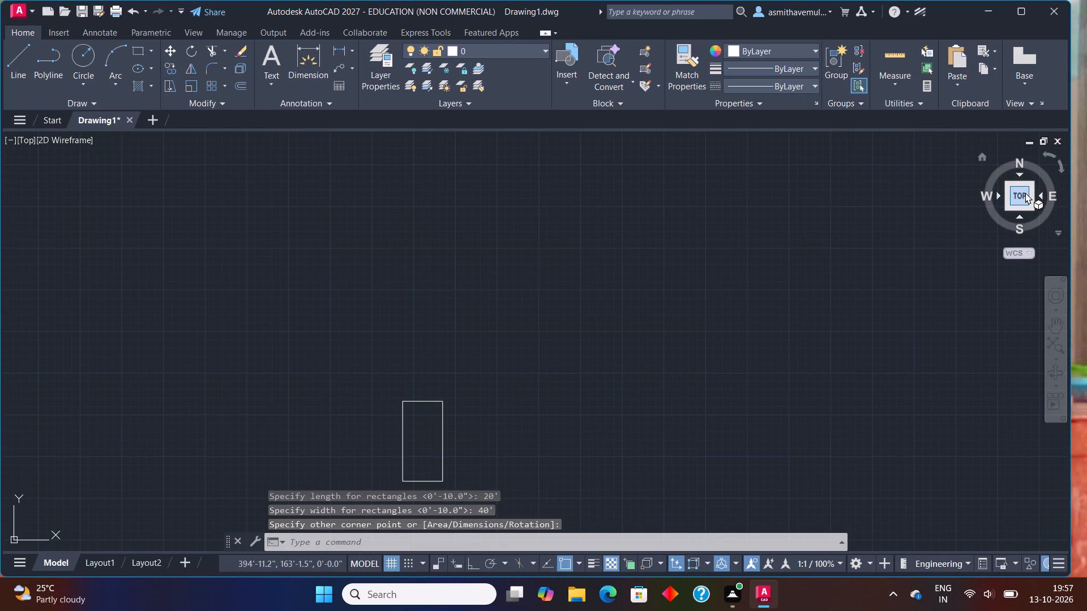
Add a linear dimension across the rectangle's top edge, with the dimension line just above it.
click(1025, 192)
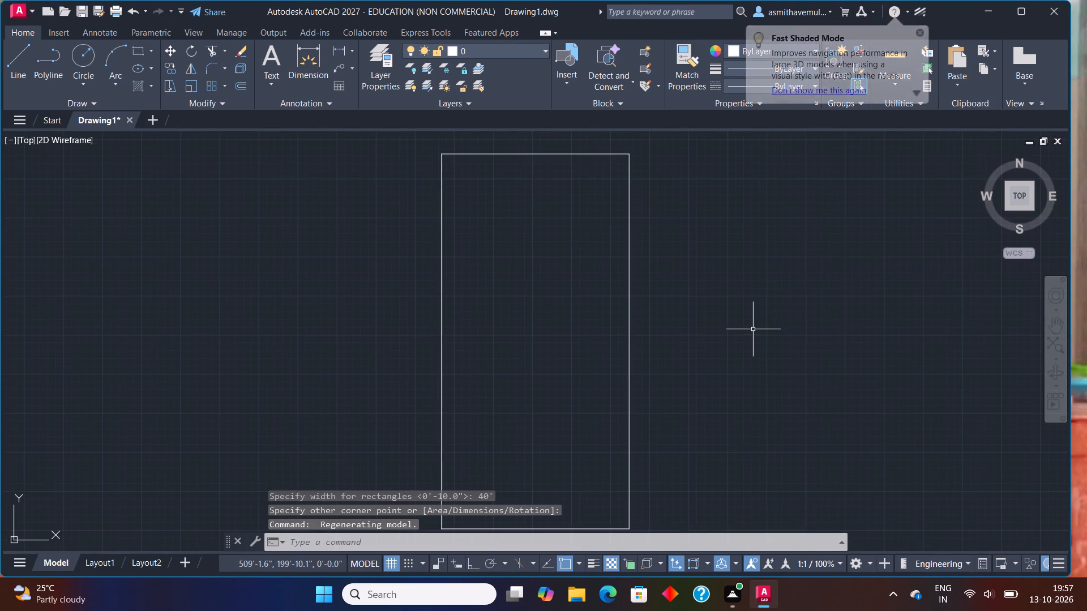
scroll(751, 330, down, 1)
scroll(750, 330, up, 1)
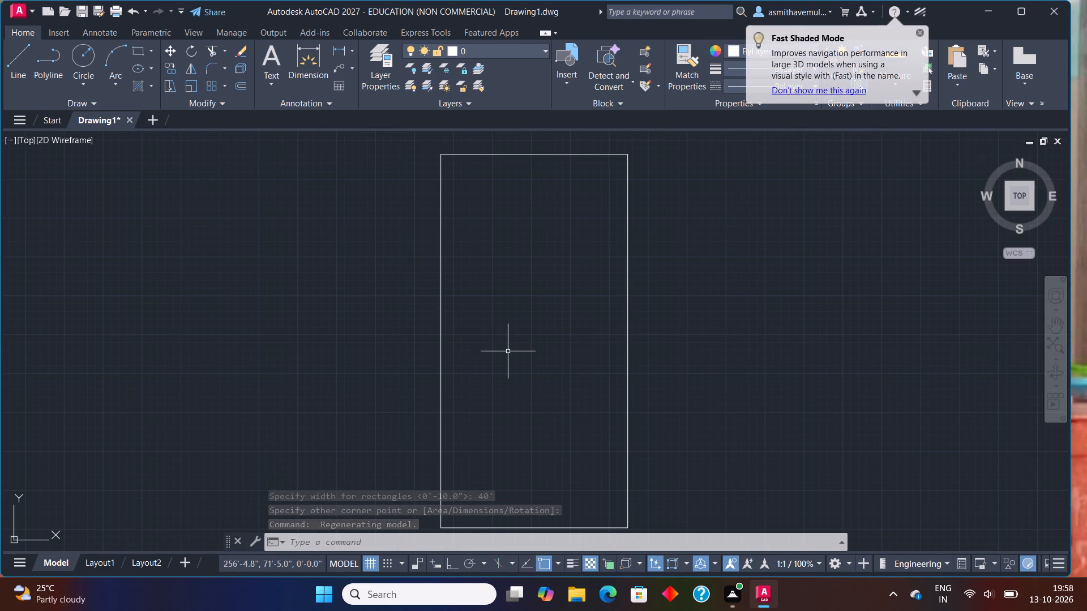
text(DLI)
key(Return)
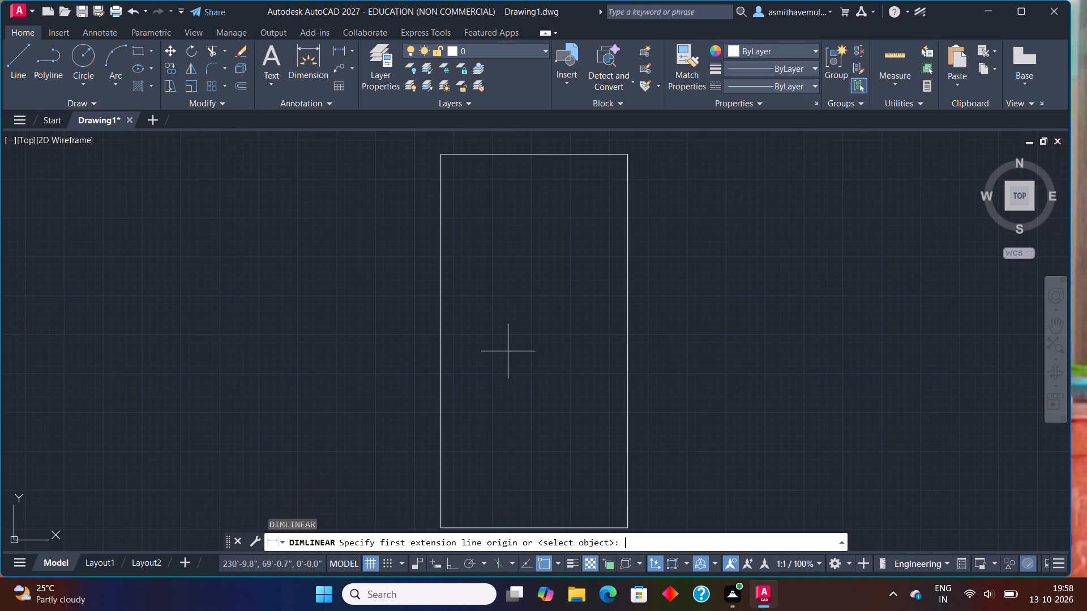
middle_drag(469, 276, 469, 299)
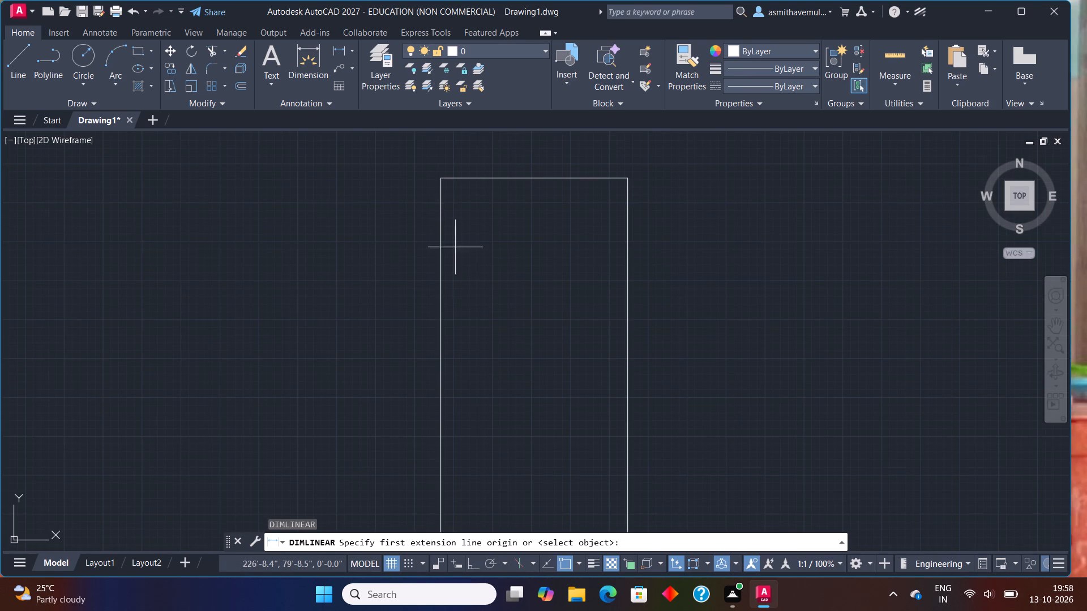
drag(438, 179, 448, 175)
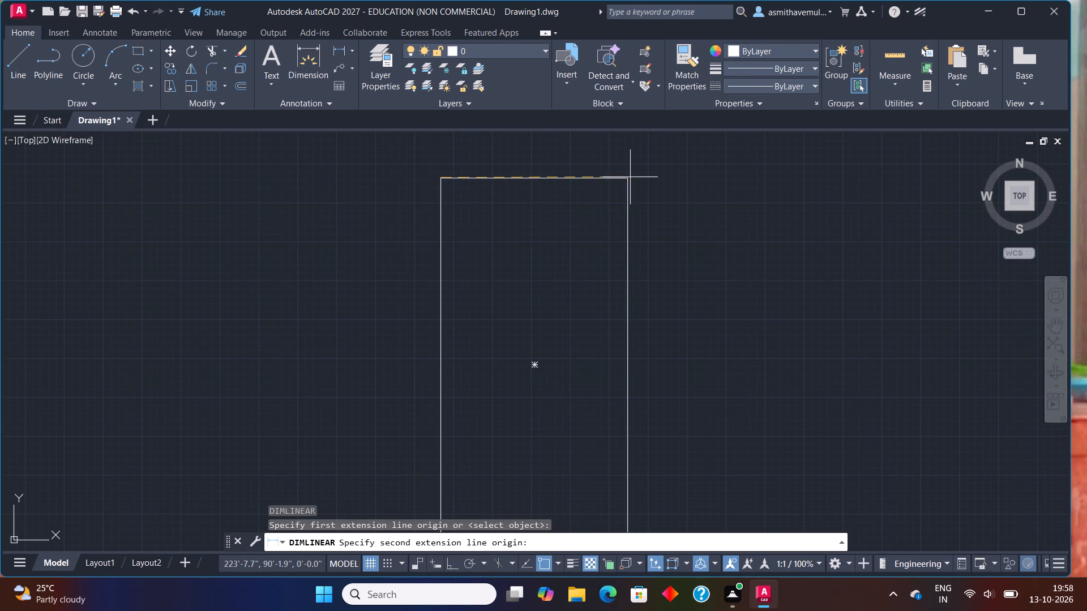
click(630, 177)
click(635, 158)
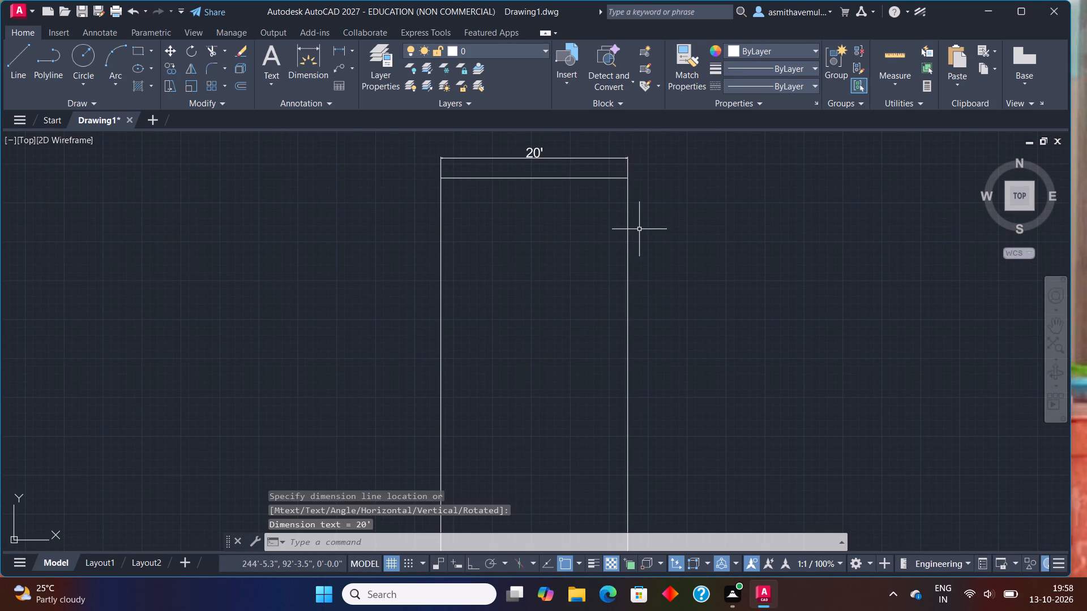
Add a vertical linear dimension along the rectangle's full right edge, with the dimension line just outside it.
key(space)
click(630, 180)
scroll(634, 243, down, 2)
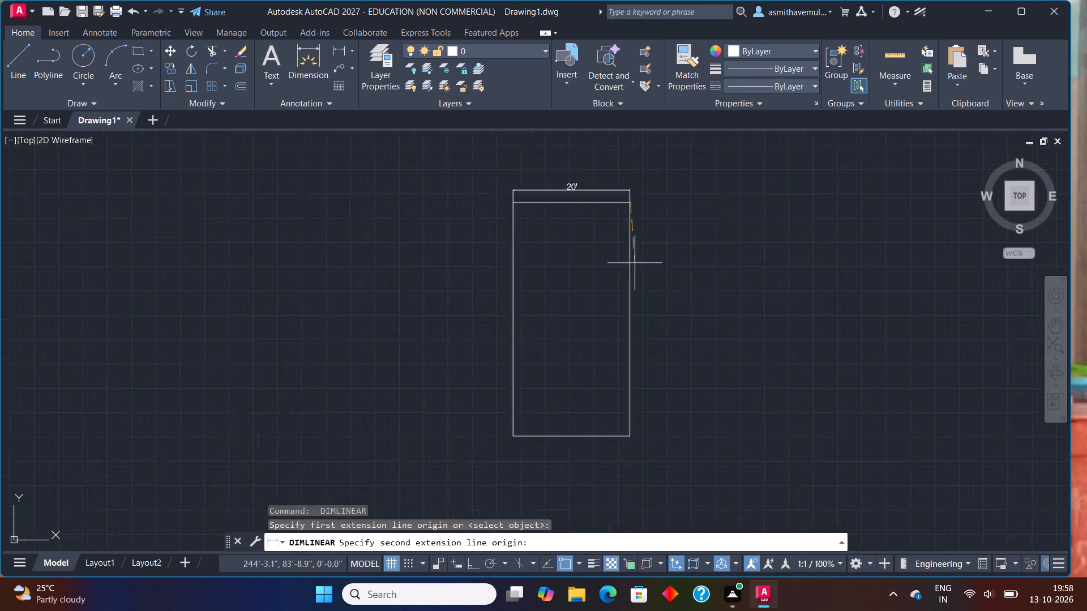
scroll(655, 332, down, 1)
middle_drag(655, 329, 614, 302)
scroll(613, 302, up, 3)
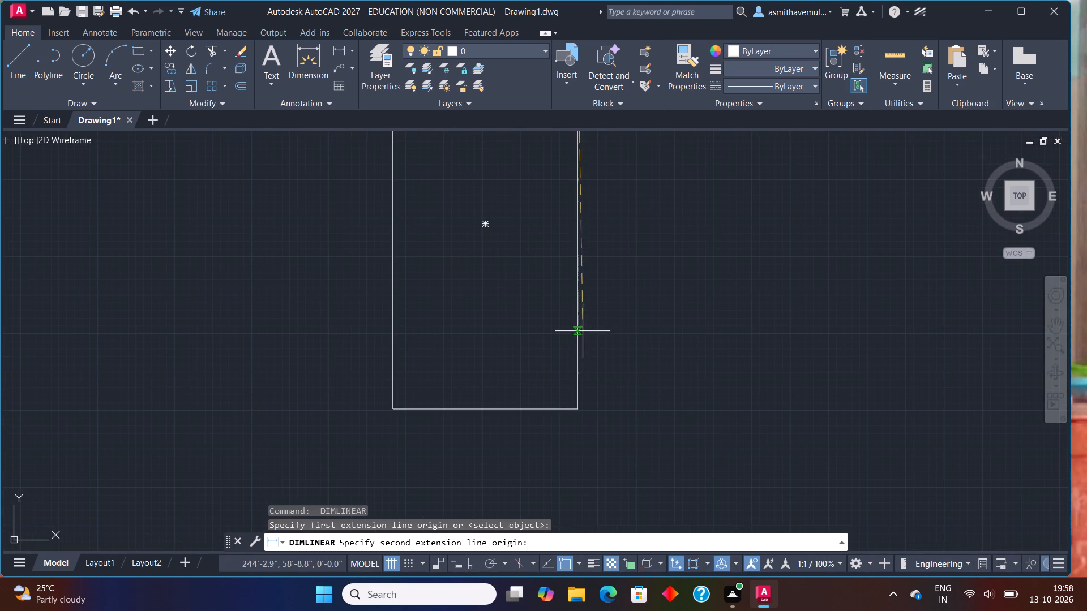
click(577, 408)
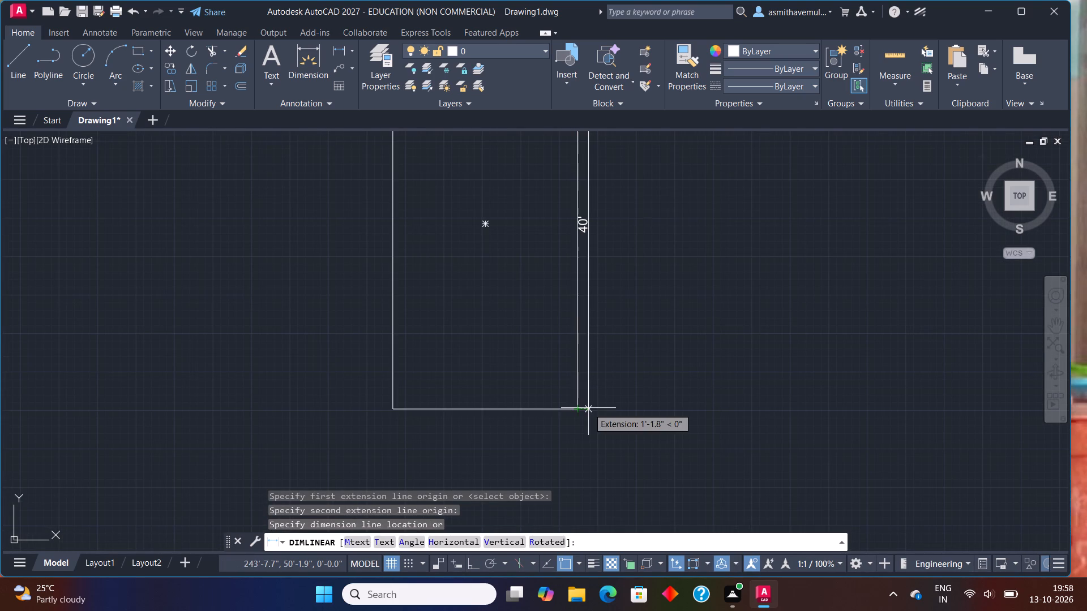
click(598, 406)
Offset the rectangle 9" inward to form the inner wall outline.
scroll(549, 369, down, 1)
middle_drag(524, 325, 550, 381)
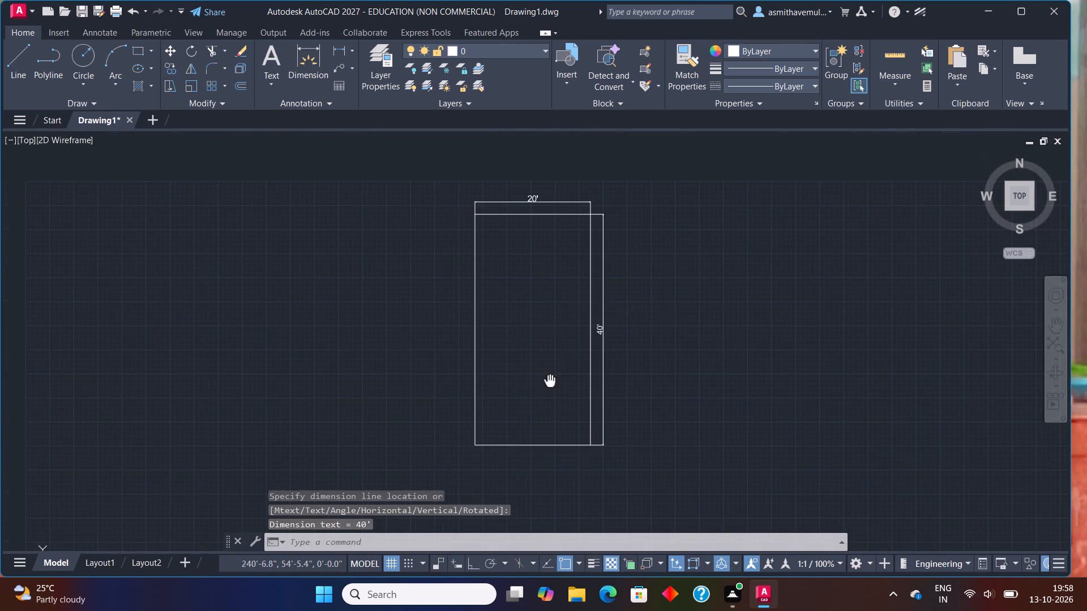
middle_drag(550, 381, 550, 381)
key(o)
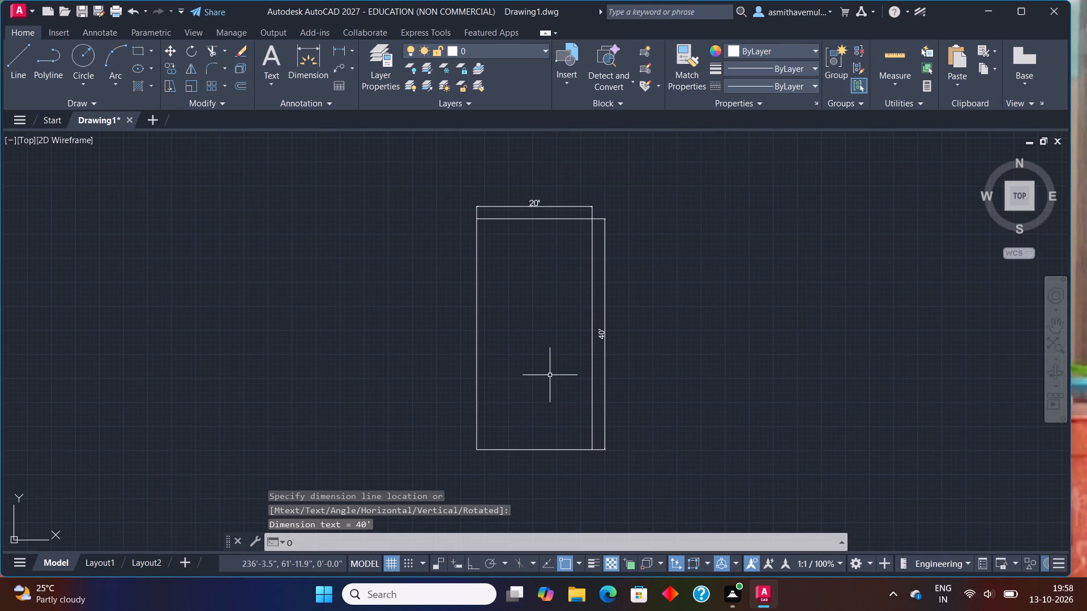
key(Return)
text(9")
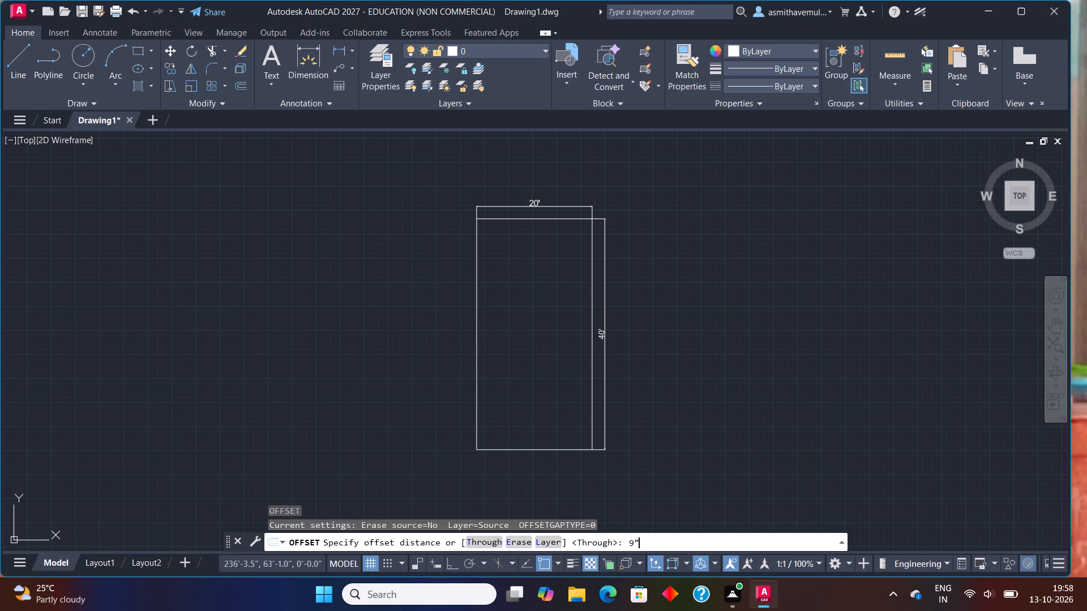
key(Return)
scroll(531, 315, up, 1)
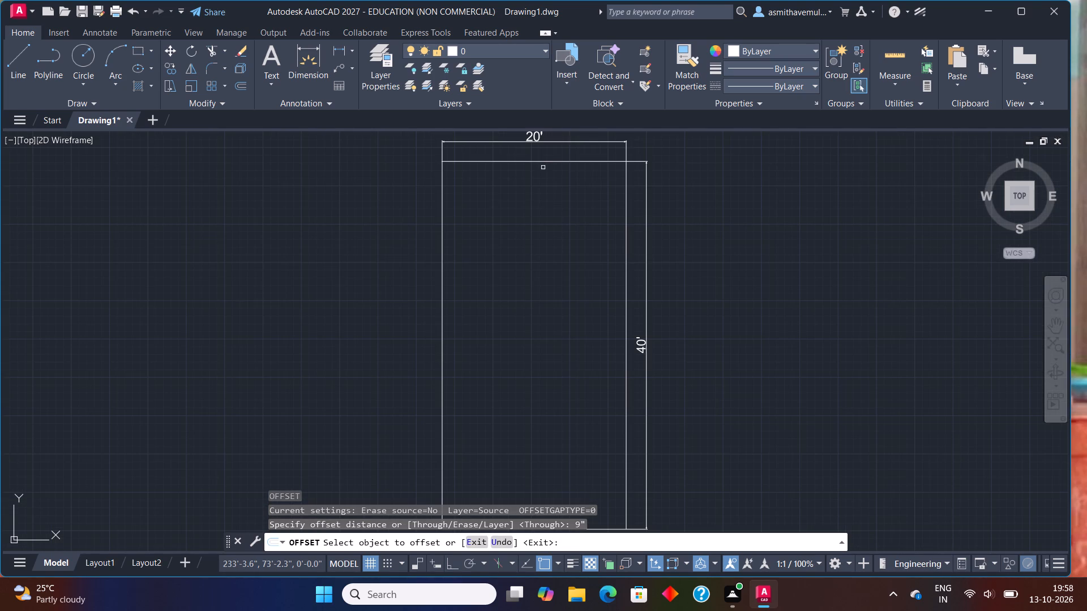
click(543, 162)
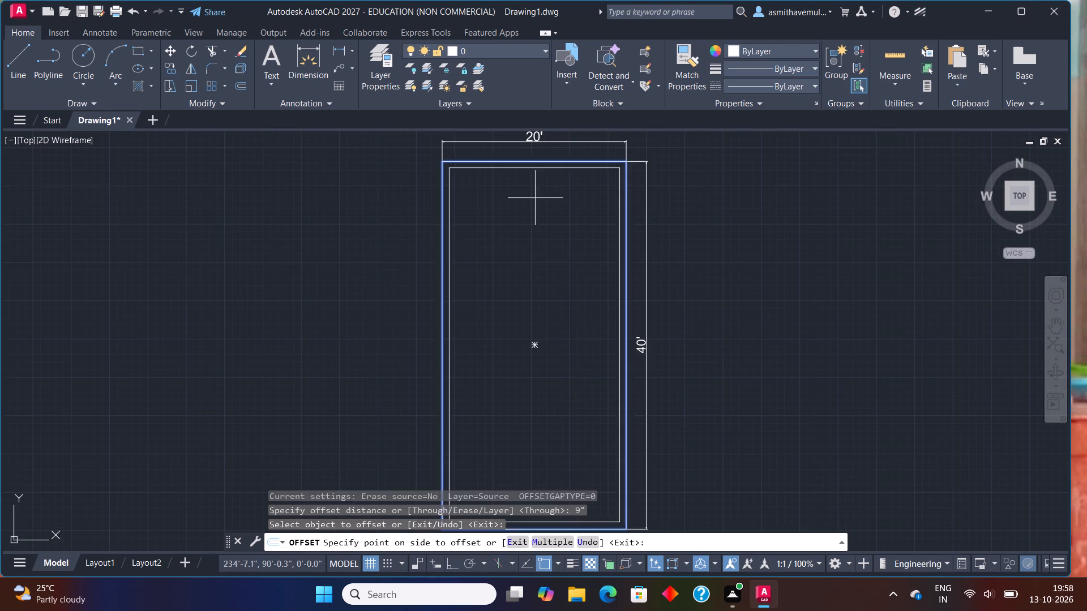
click(534, 199)
key(Escape)
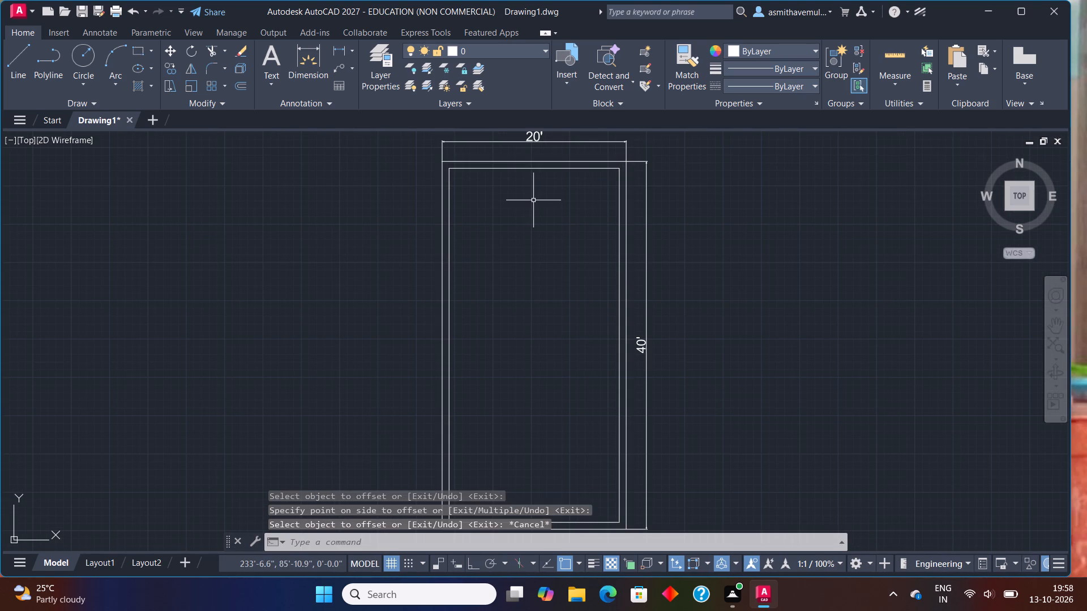
Explode the inner offset rectangle into separate lines.
scroll(505, 214, up, 1)
middle_drag(503, 214, 494, 262)
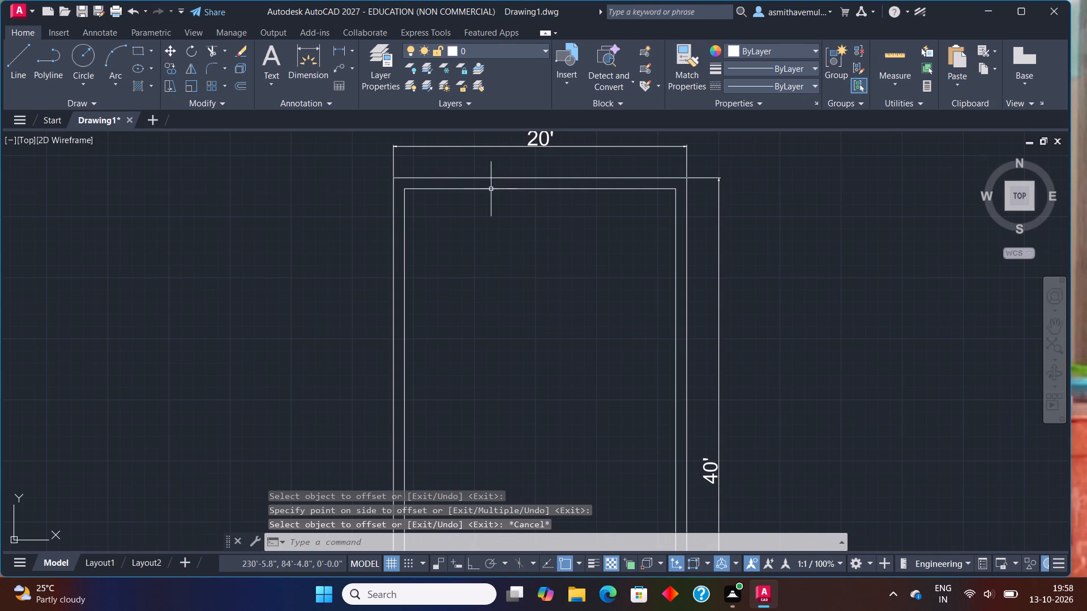
click(491, 189)
key(x)
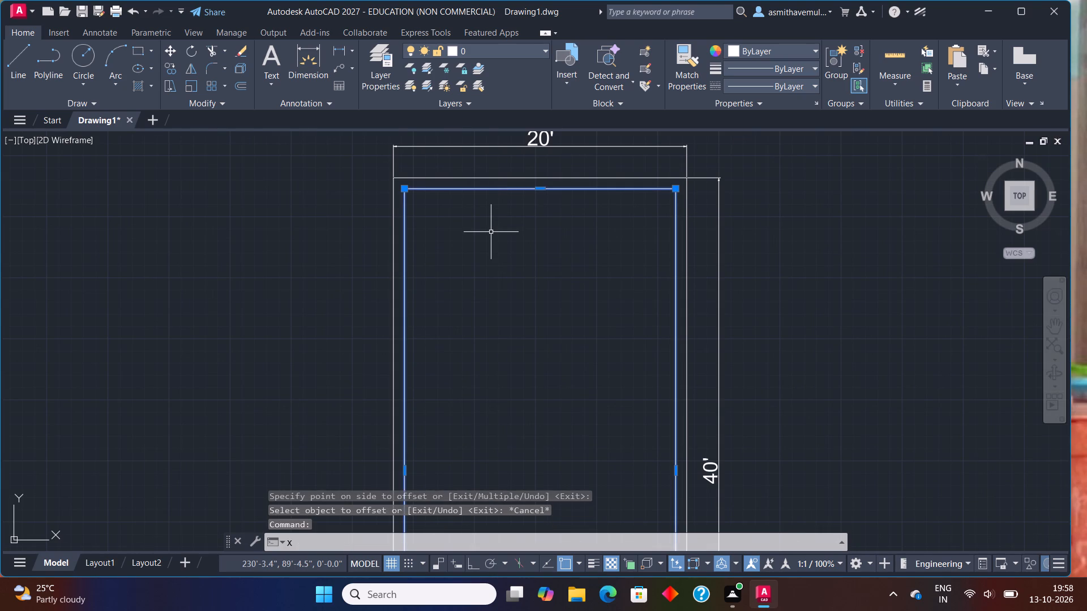
key(Return)
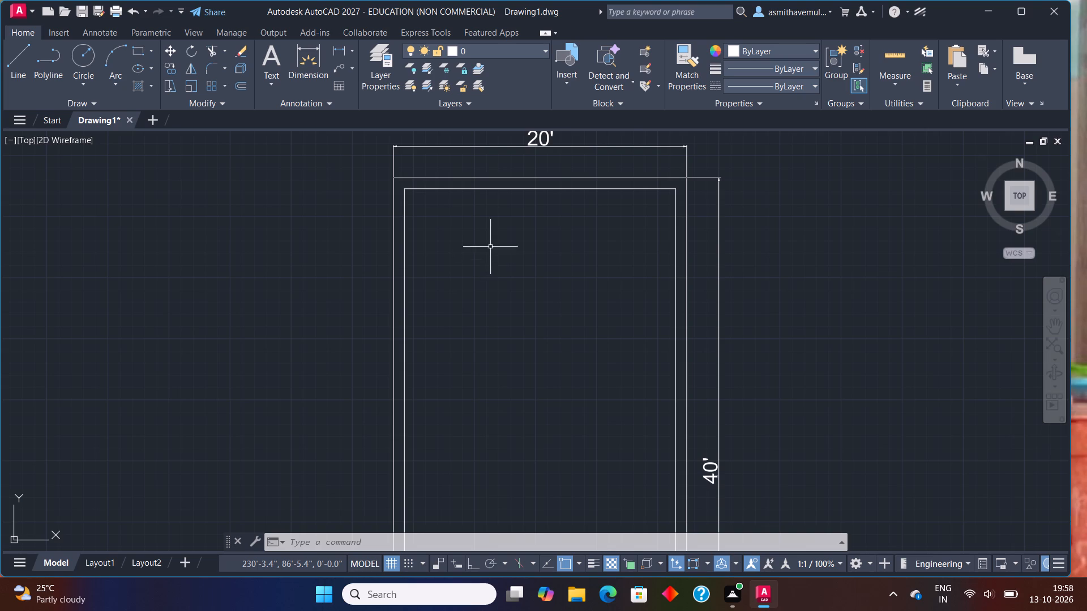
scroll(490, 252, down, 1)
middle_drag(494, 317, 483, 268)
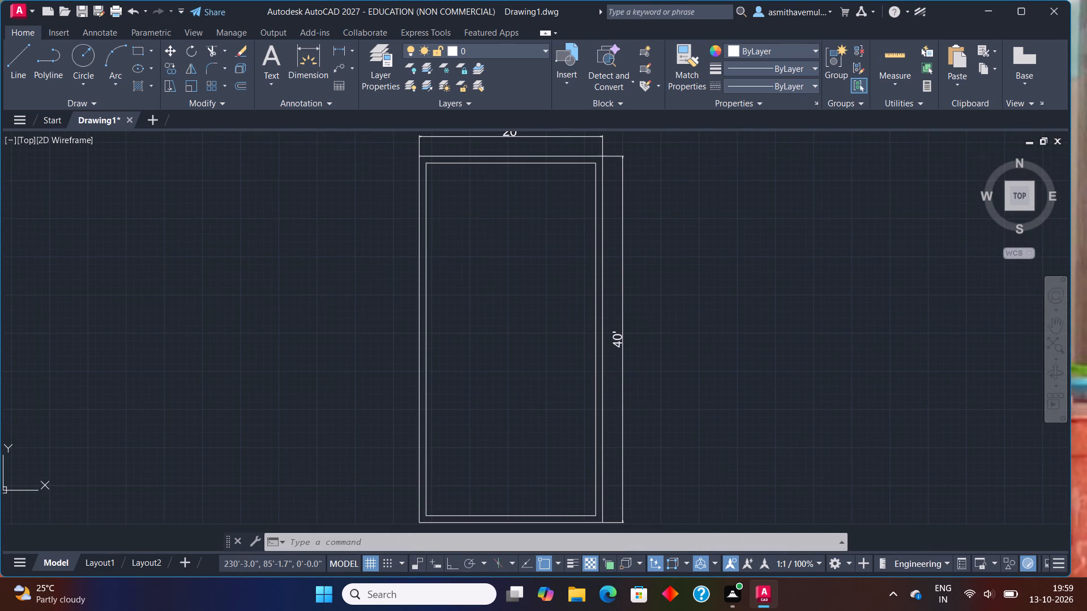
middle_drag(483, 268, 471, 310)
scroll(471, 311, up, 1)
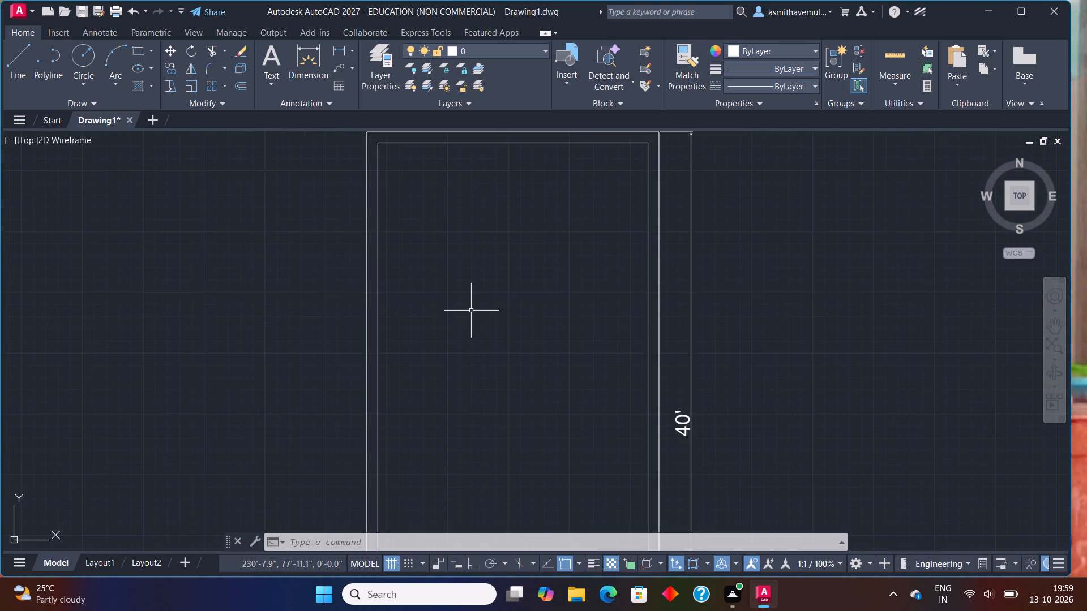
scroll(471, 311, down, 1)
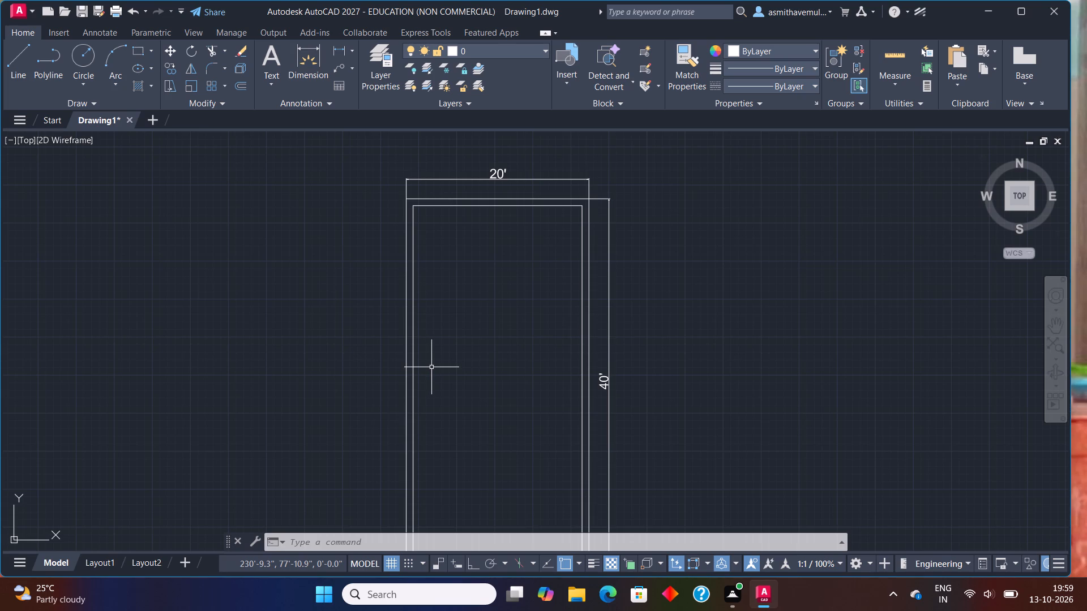
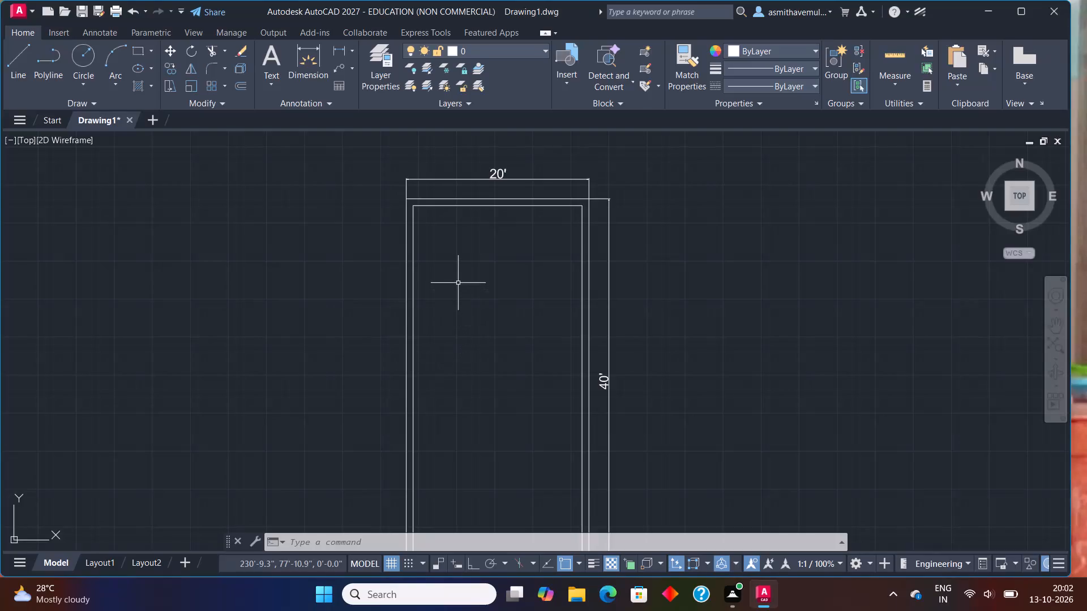
Offset the left inner wall line 9'6" to the right, into the plan, for a vertical partition.
middle_drag(458, 282, 383, 305)
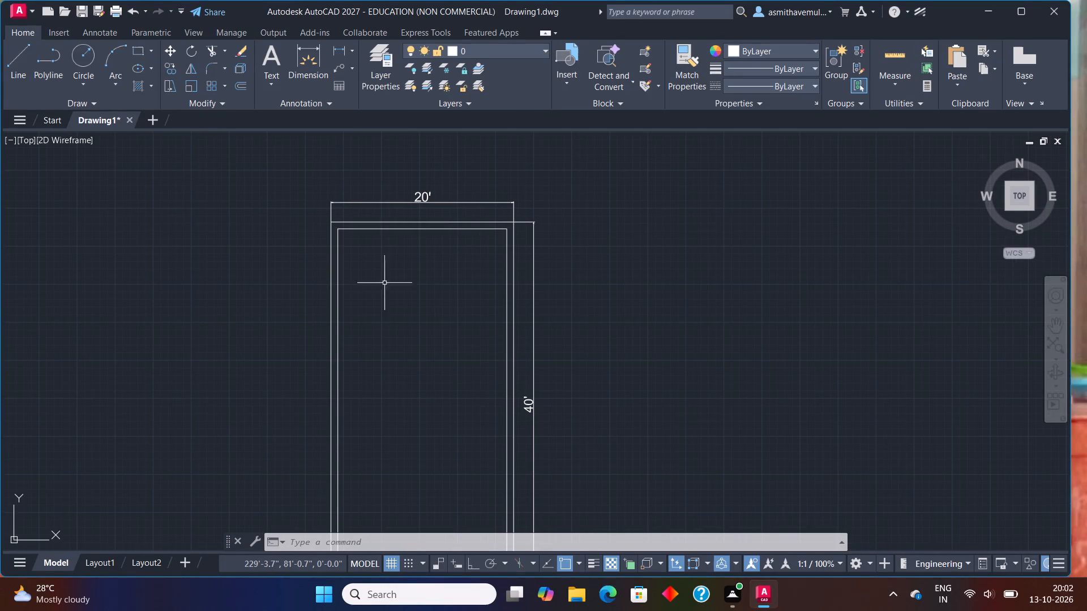
scroll(384, 264, up, 1)
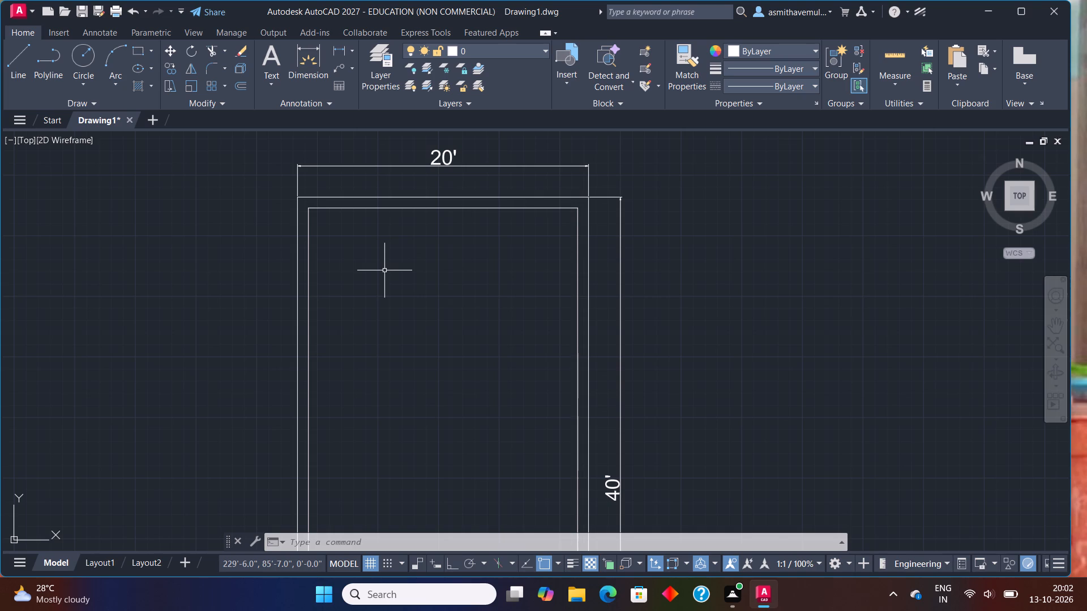
key(o)
key(Return)
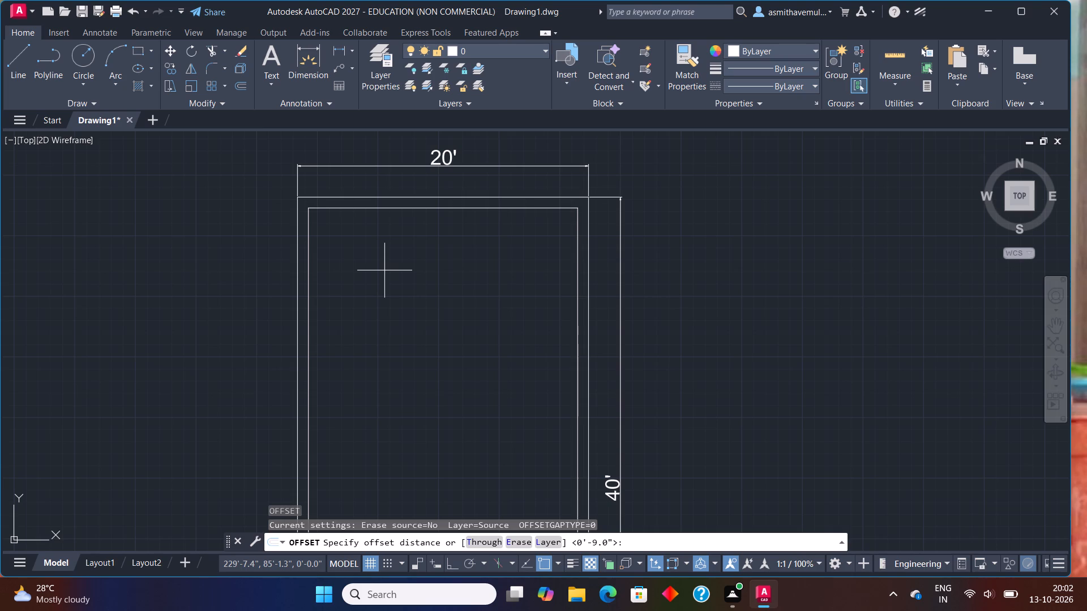
key(9)
key(apostrophe)
key(6)
key(shift+quotedbl)
key(Return)
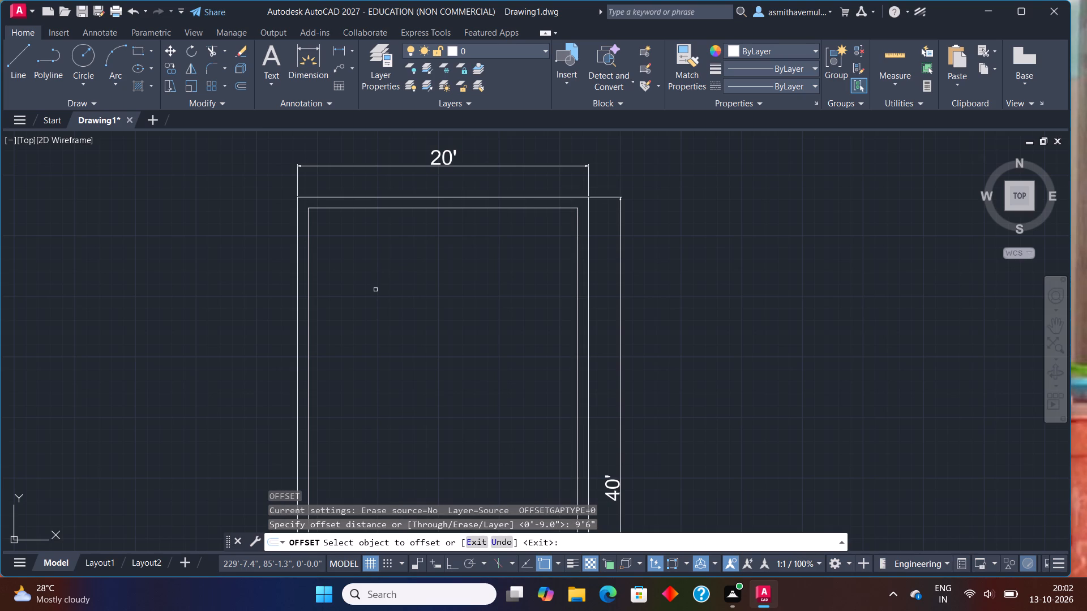
click(309, 323)
drag(380, 294, 390, 288)
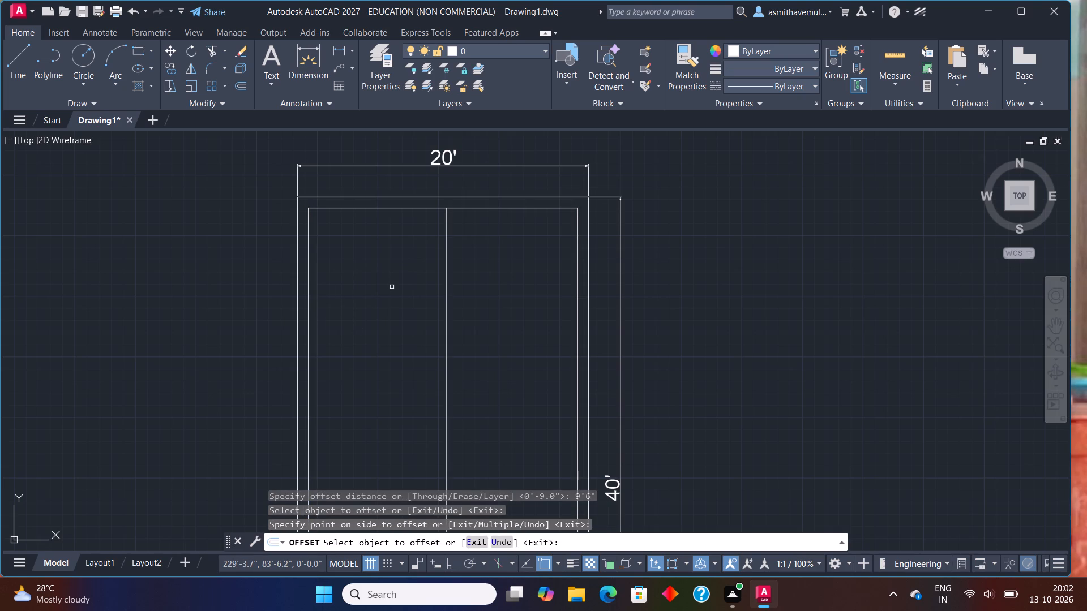
key(Escape)
Offset the top inner wall line 8' downward for a horizontal partition.
key(o)
key(Return)
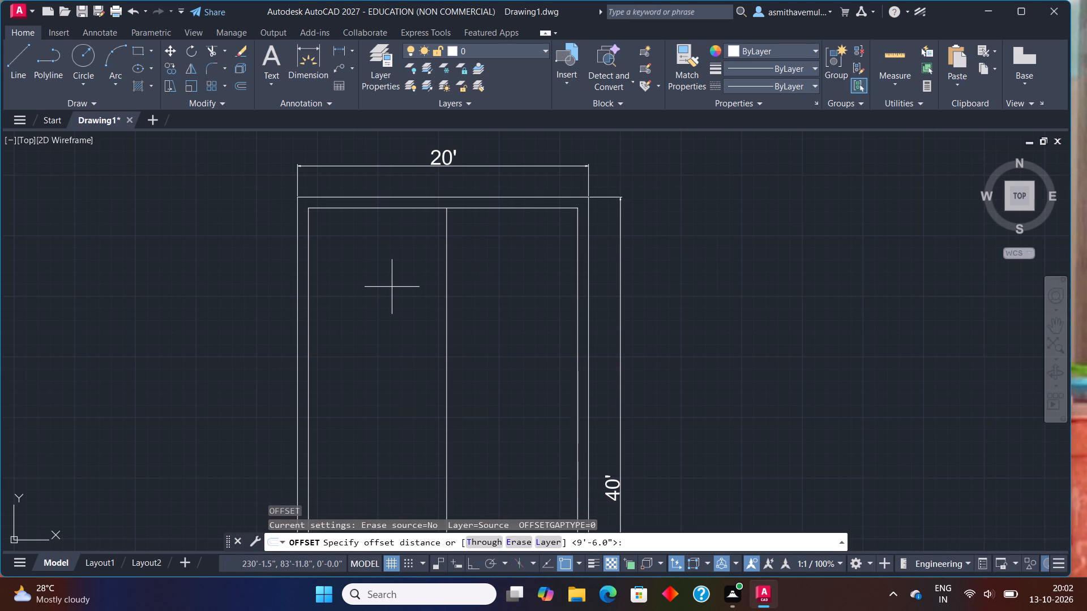
text(8'4)
key(BackSpace)
key(Return)
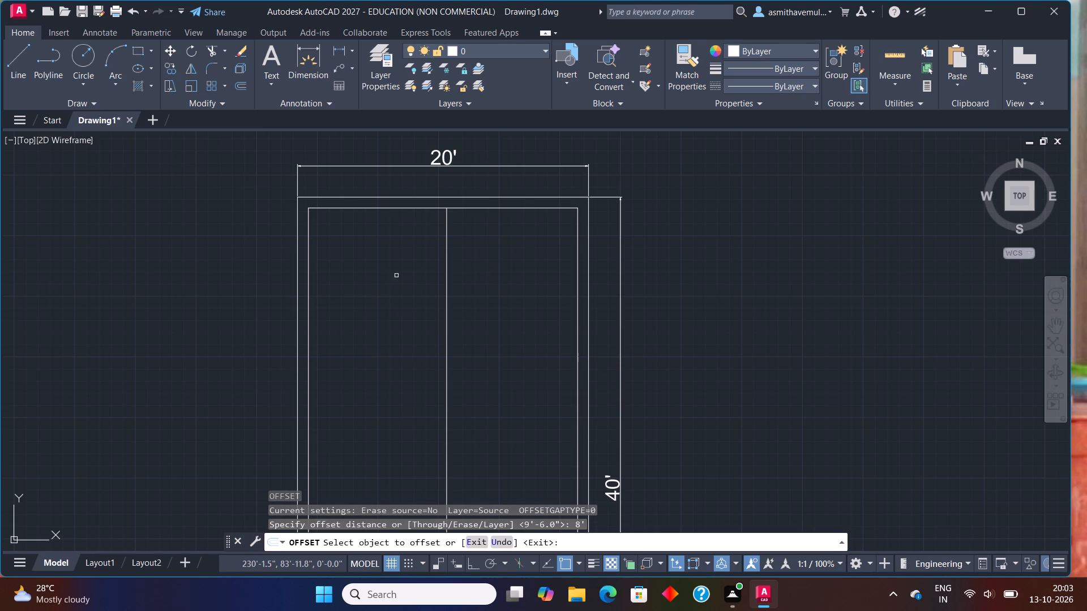
click(400, 208)
click(395, 250)
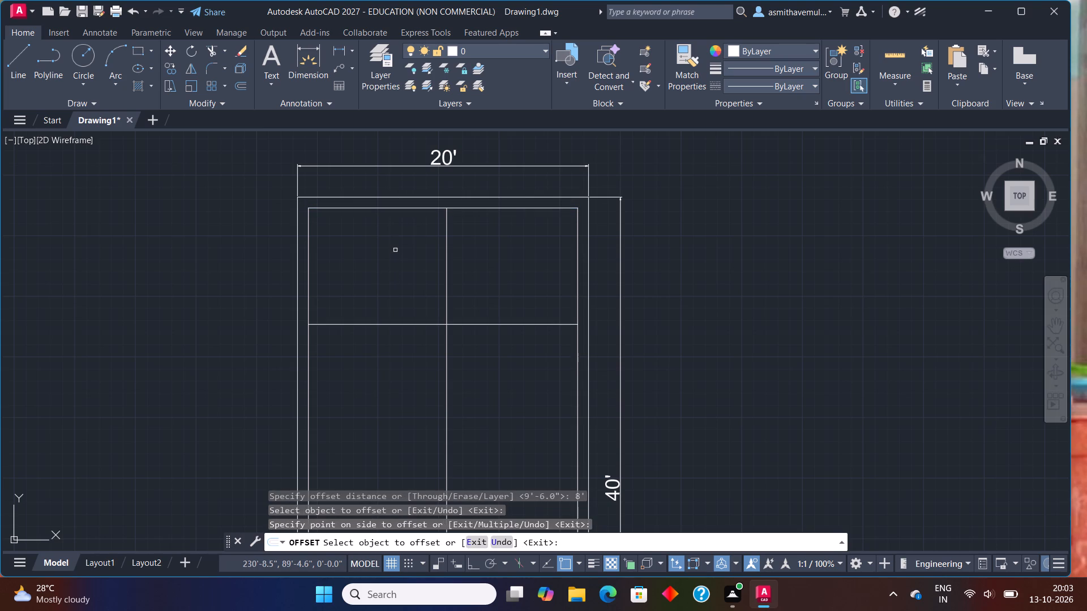
key(Escape)
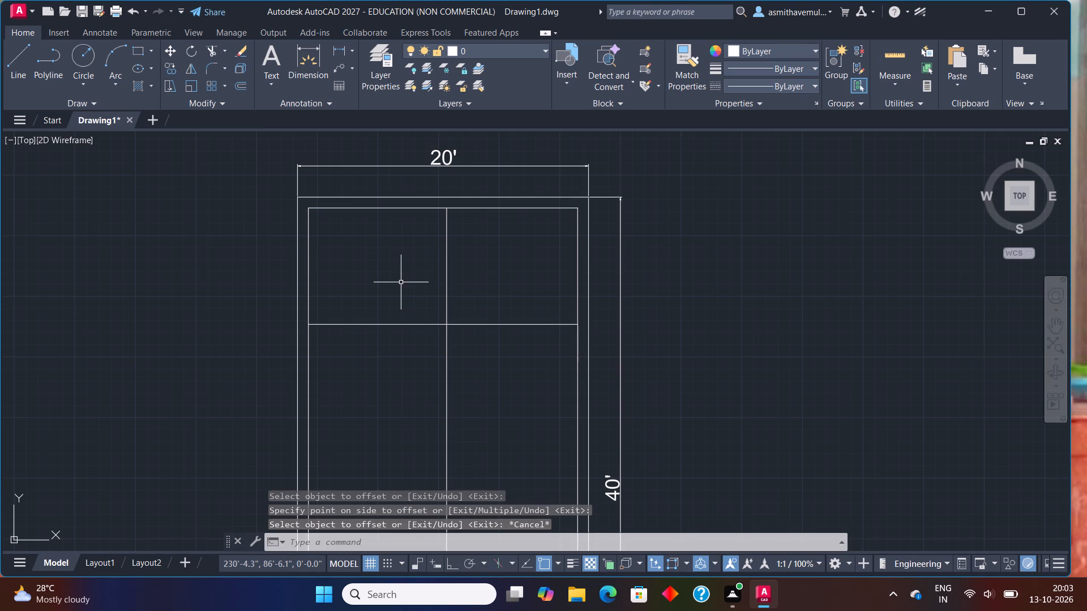
Offset the vertical partition line 6" to the right and the horizontal partition line 6" downward.
key(o)
key(Return)
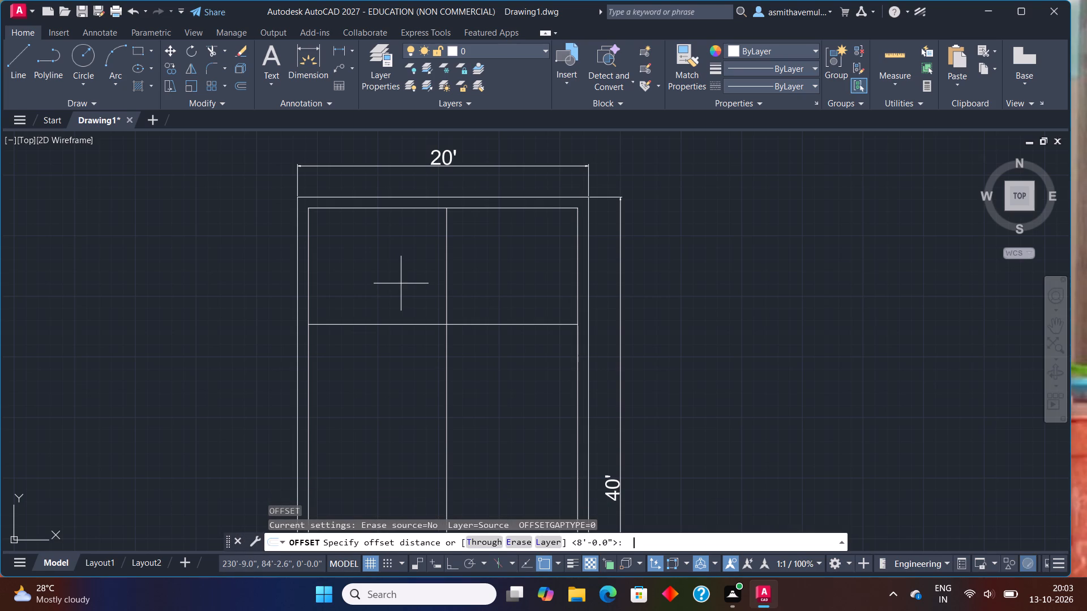
key(6)
key(shift+quotedbl)
key(Return)
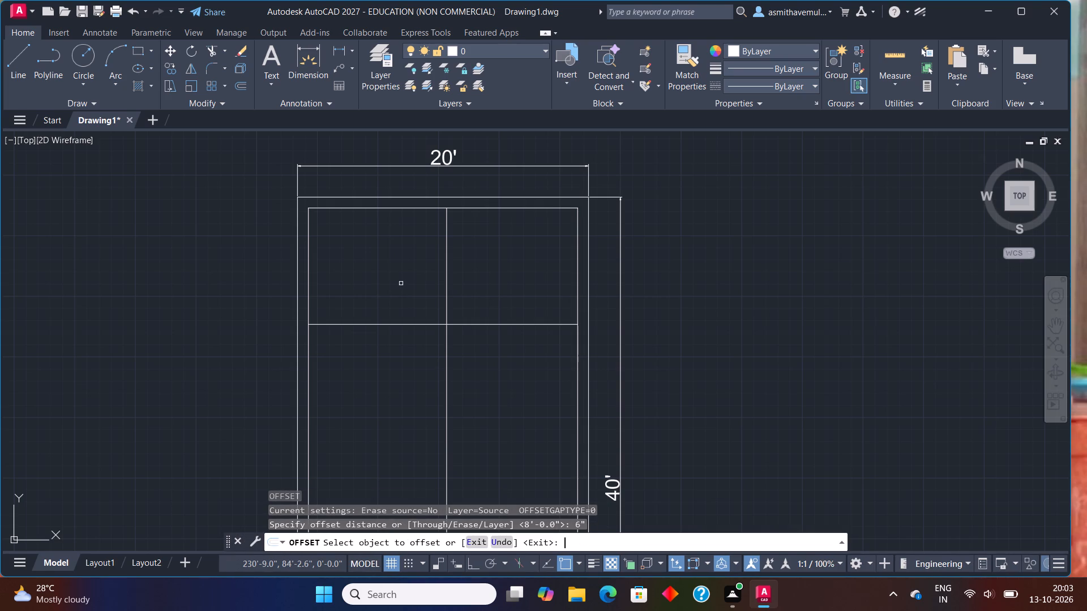
click(448, 281)
click(477, 276)
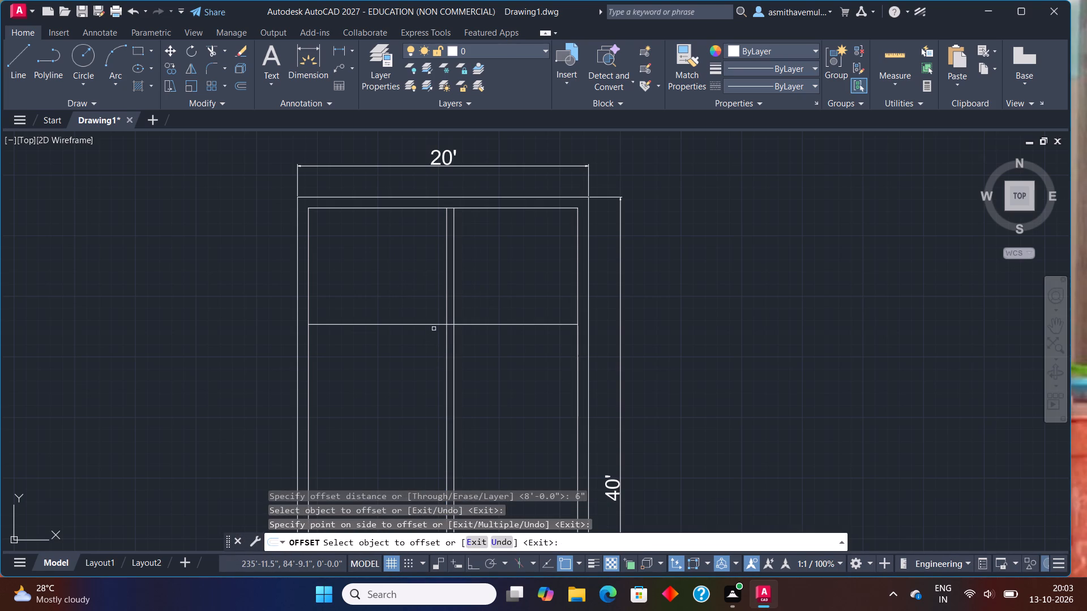
click(434, 325)
click(412, 376)
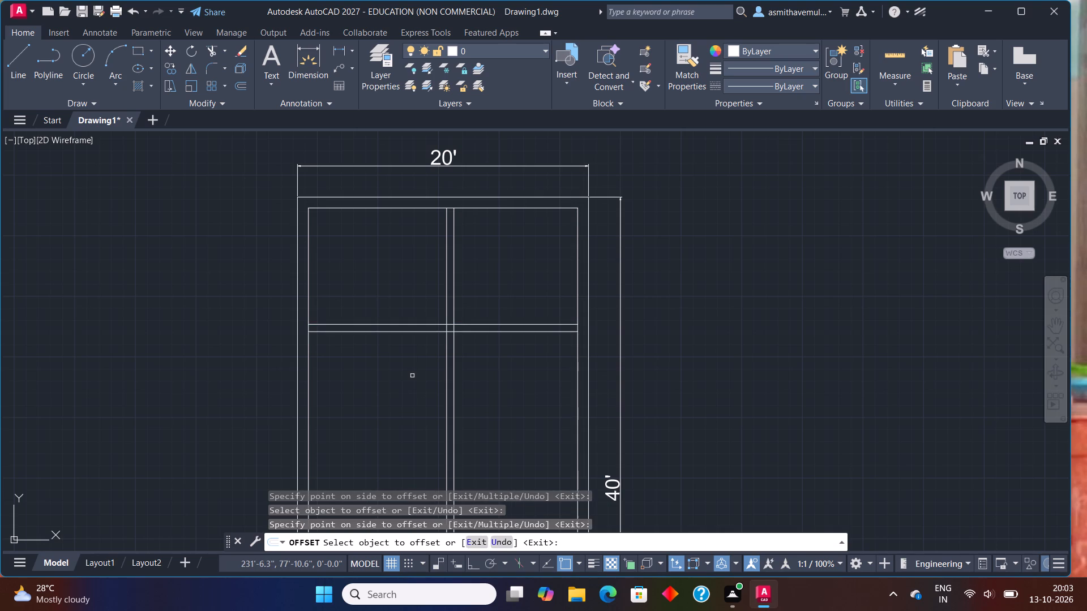
key(Escape)
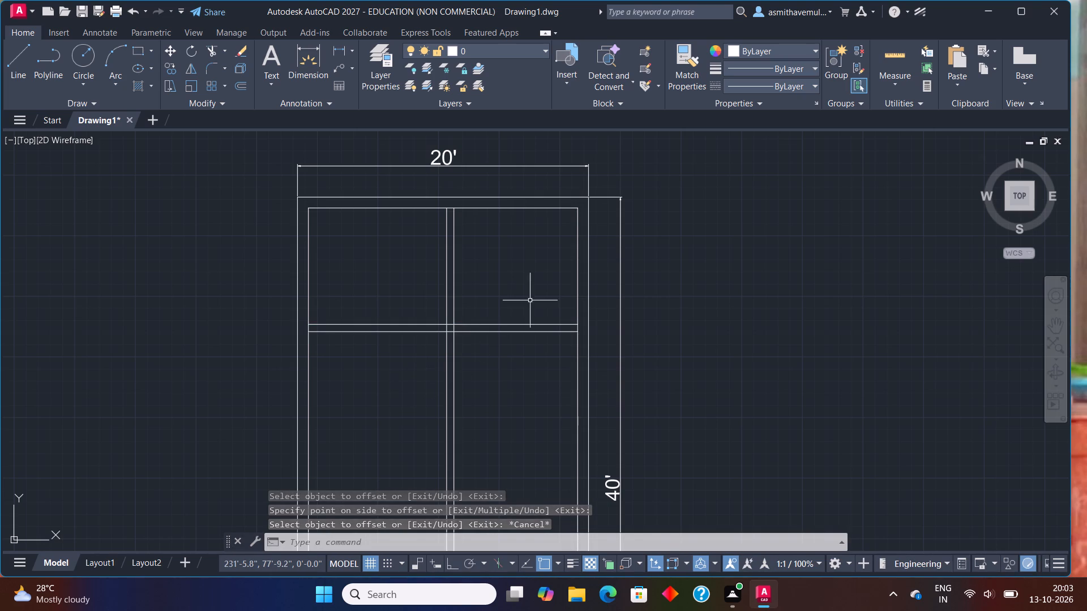
Check the upper right room's clear width with a temporary linear dimension from the partition to the right inner wall.
scroll(533, 277, up, 1)
middle_drag(533, 275, 502, 337)
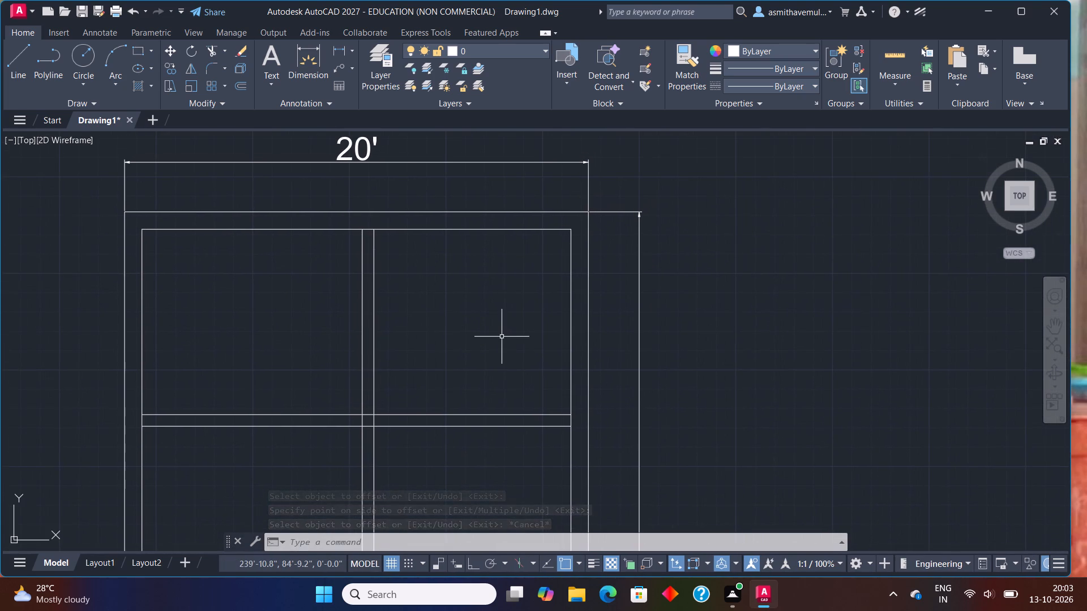
text(DLI)
key(Return)
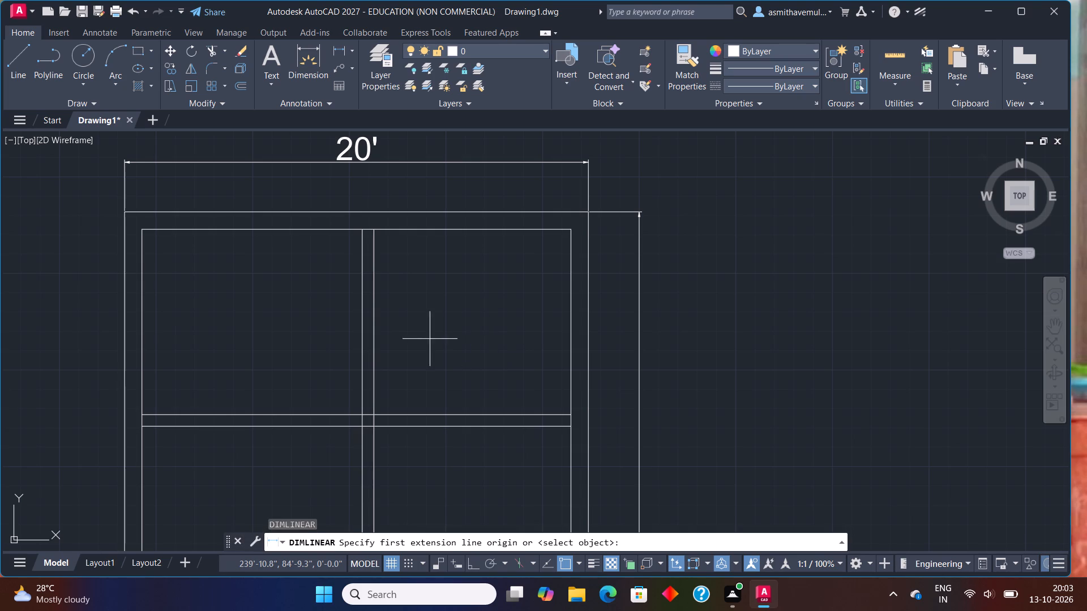
click(373, 326)
click(574, 329)
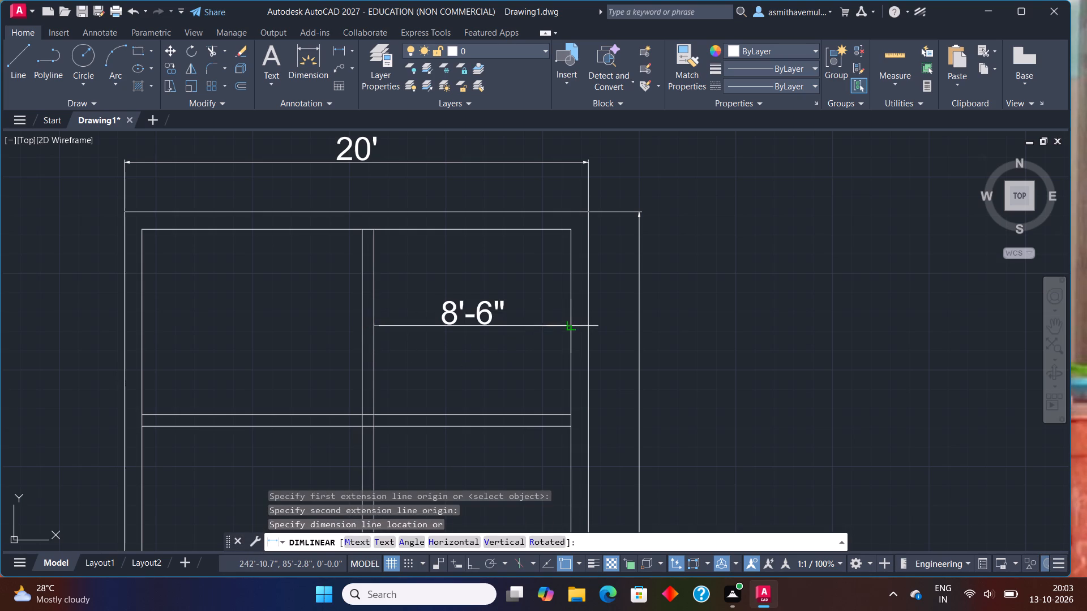
key(Escape)
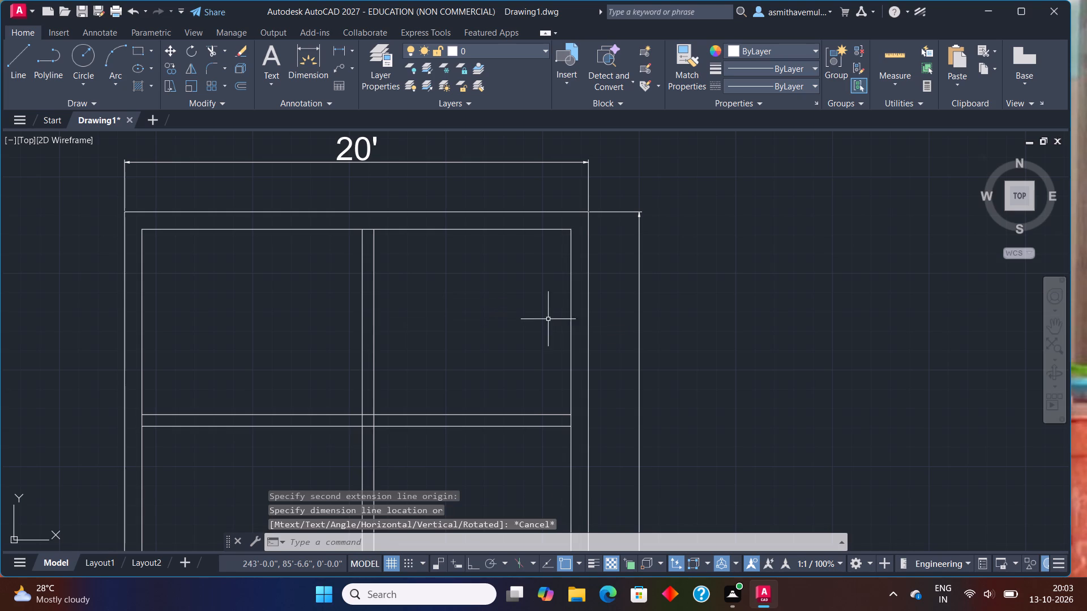
Check the upper left room's clear width with a temporary linear dimension from the left inner wall to the partition.
middle_drag(538, 317, 550, 347)
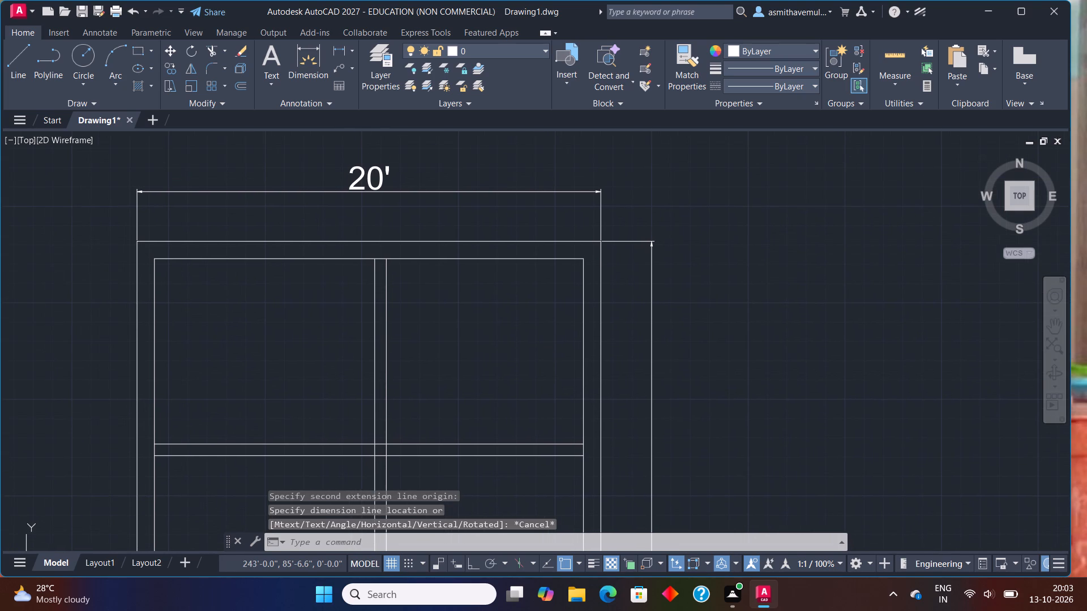
text(DLI)
key(Return)
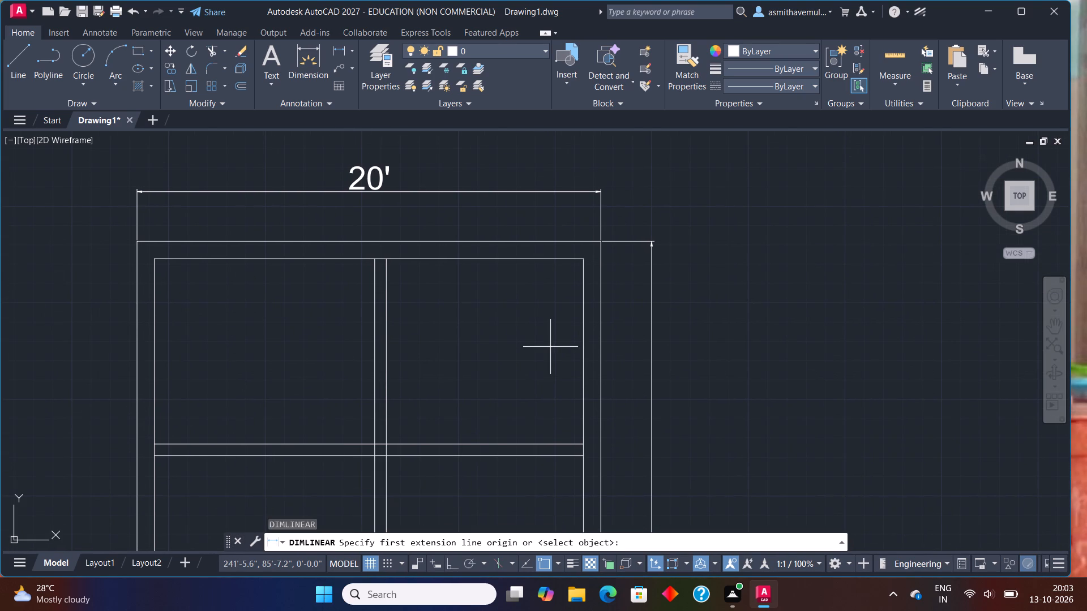
click(155, 325)
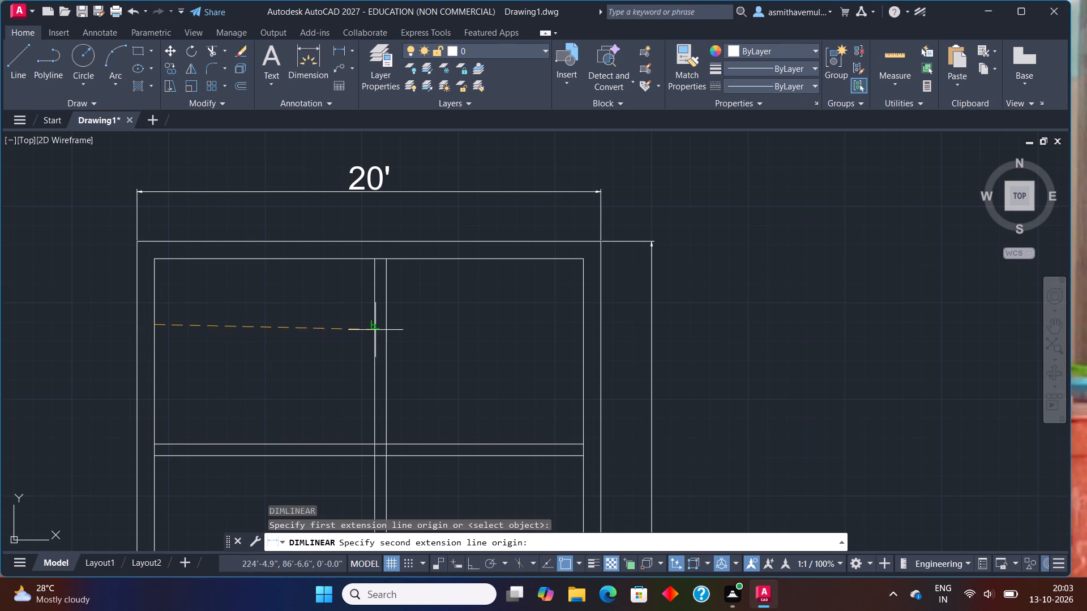
click(375, 330)
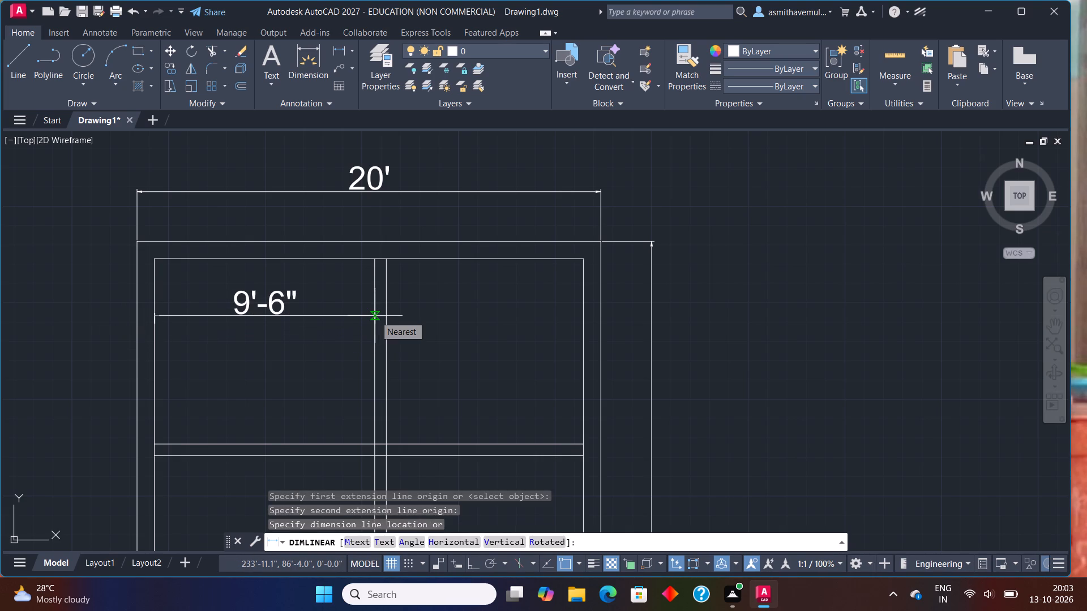
key(Escape)
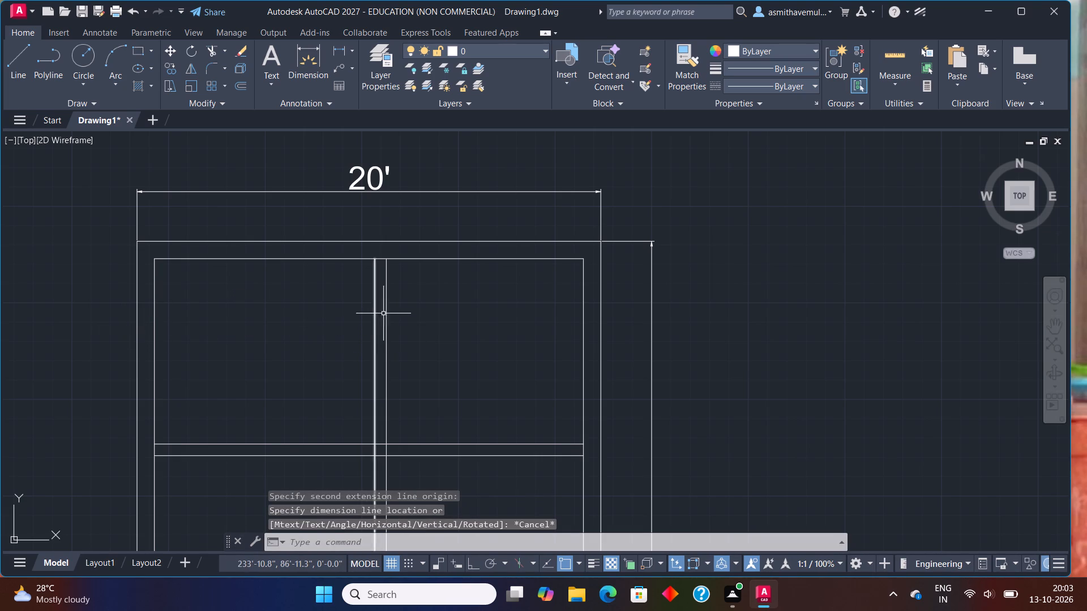
Delete the right-hand line of the vertical partition's pair.
scroll(421, 320, up, 1)
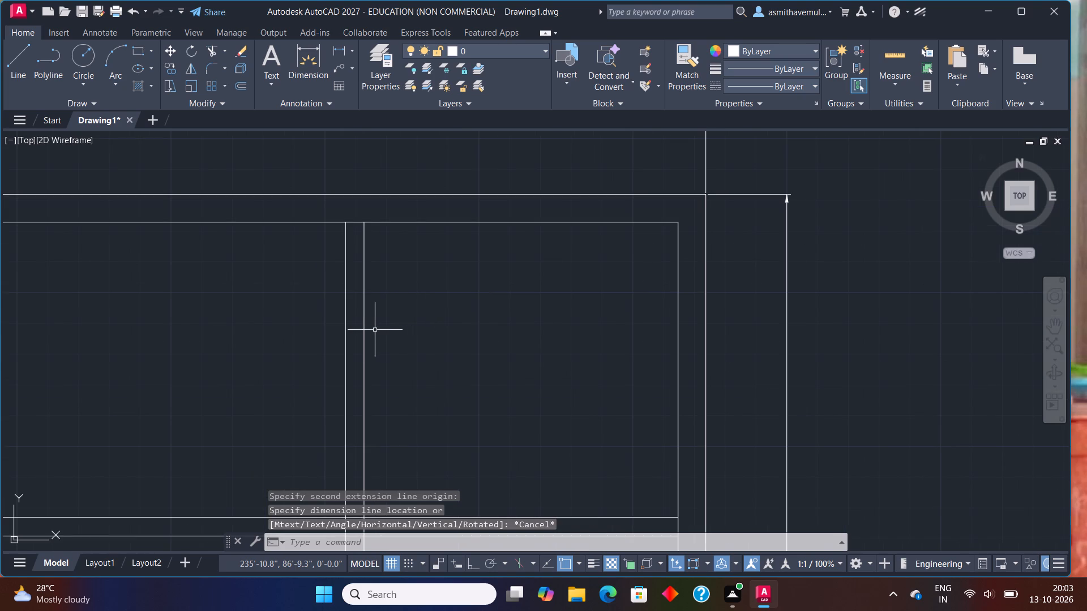
click(365, 333)
key(Delete)
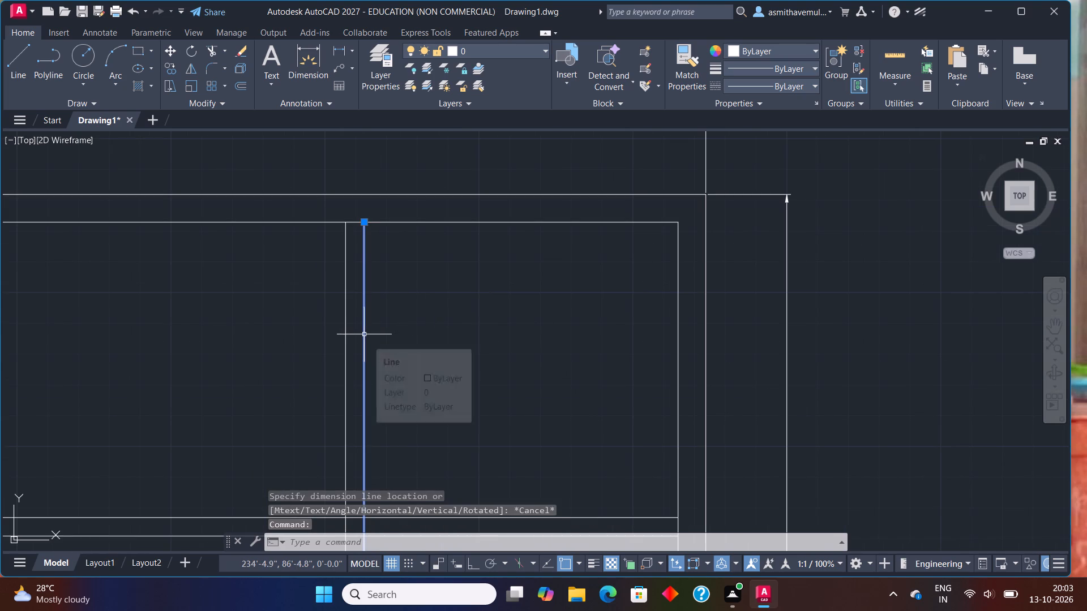
Check the distance from the remaining vertical partition line to the right inner wall with a temporary linear dimension.
text(DLI)
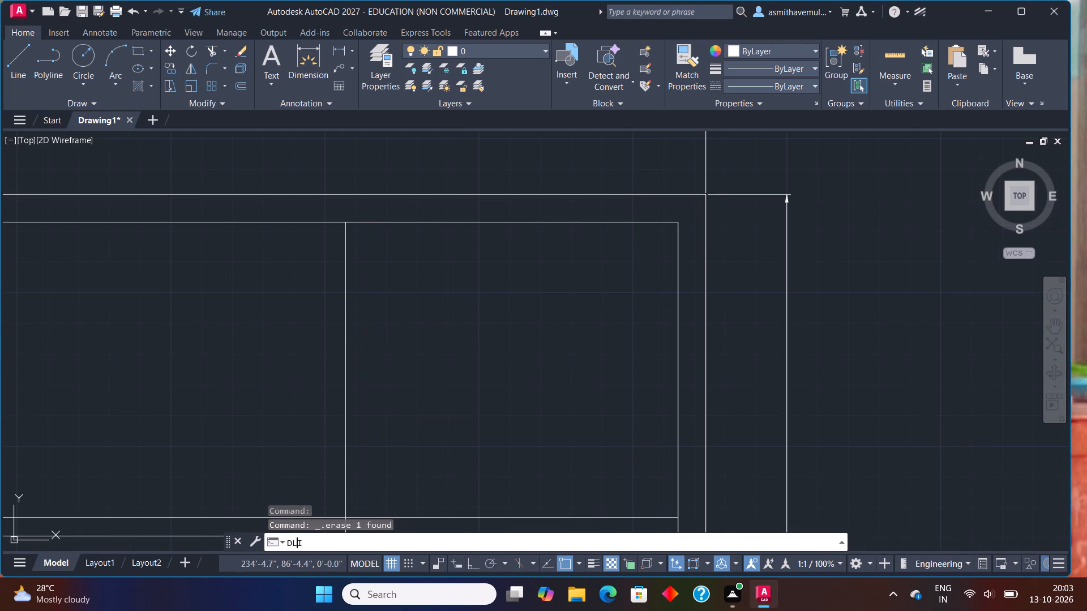
key(Return)
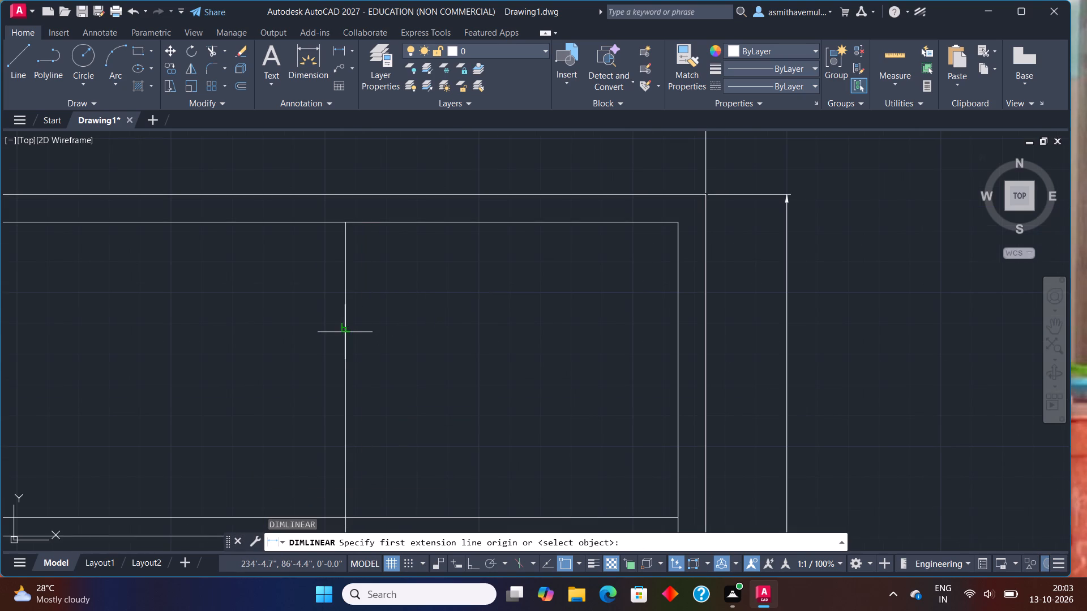
drag(342, 327, 350, 327)
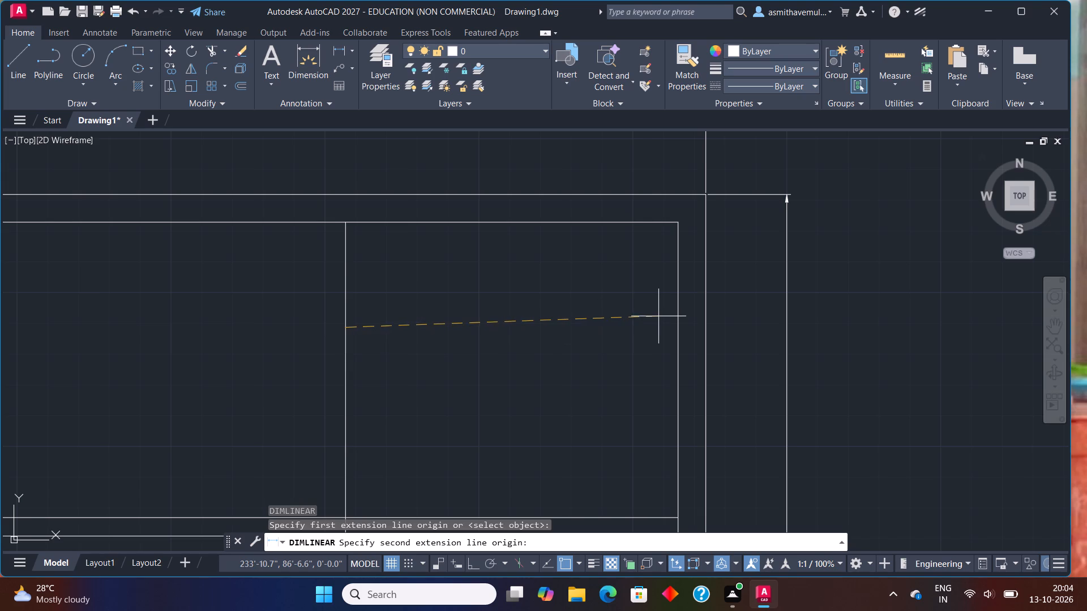
click(679, 324)
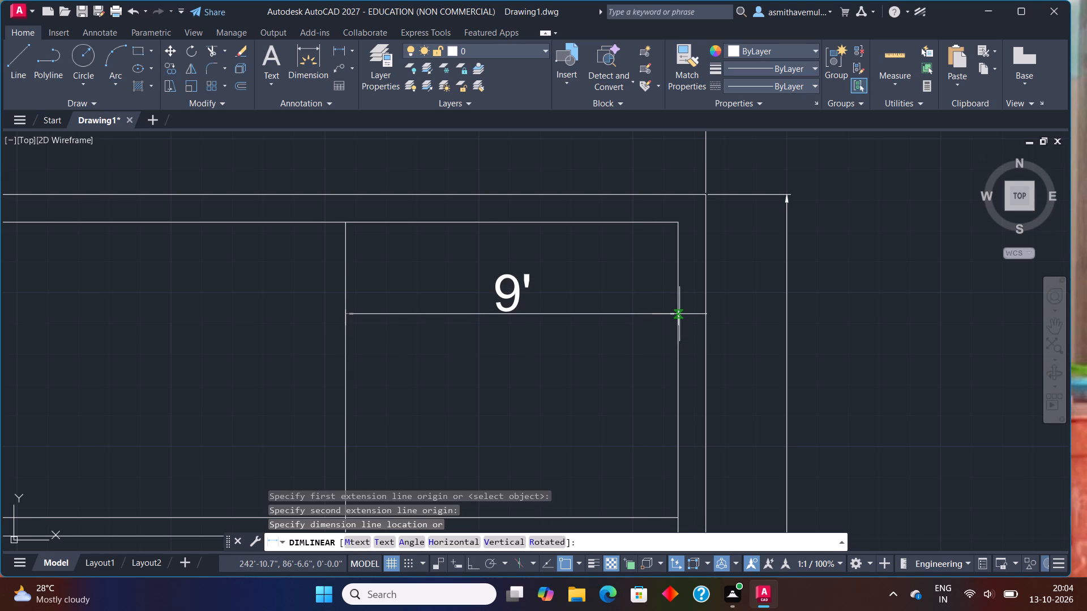
key(Escape)
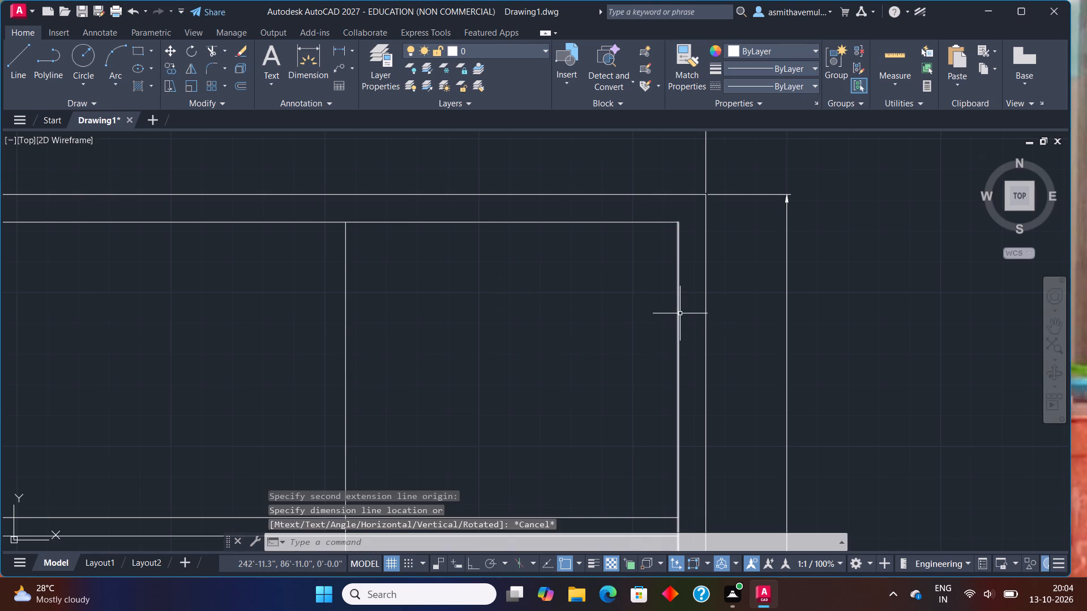
Offset the remaining vertical partition line 6" toward the right wall to restore the partition's second face.
scroll(609, 330, down, 1)
middle_drag(600, 337, 596, 308)
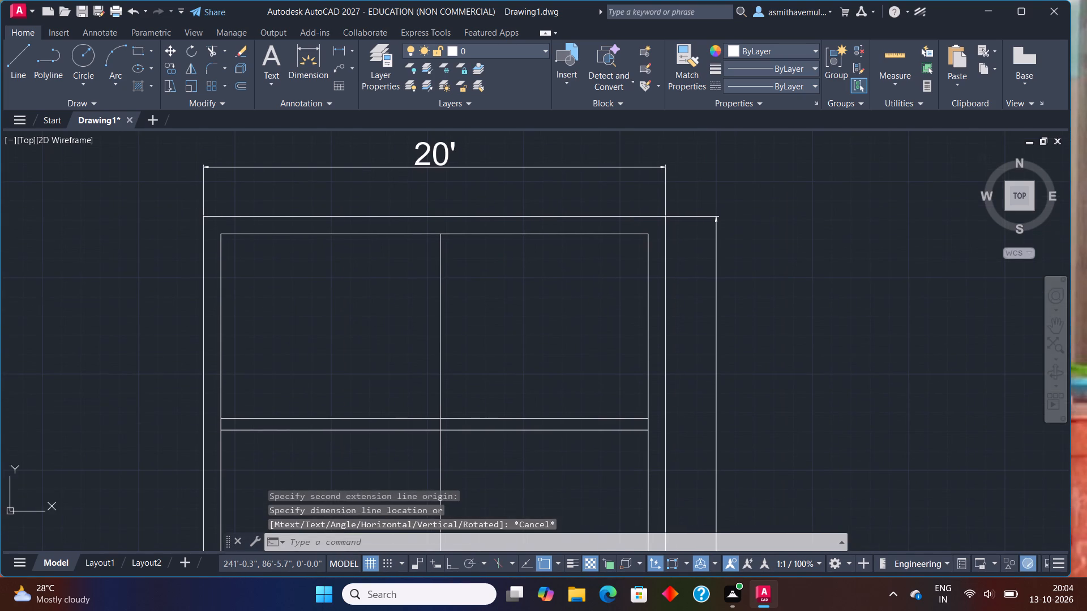
key(o)
key(Return)
key(6)
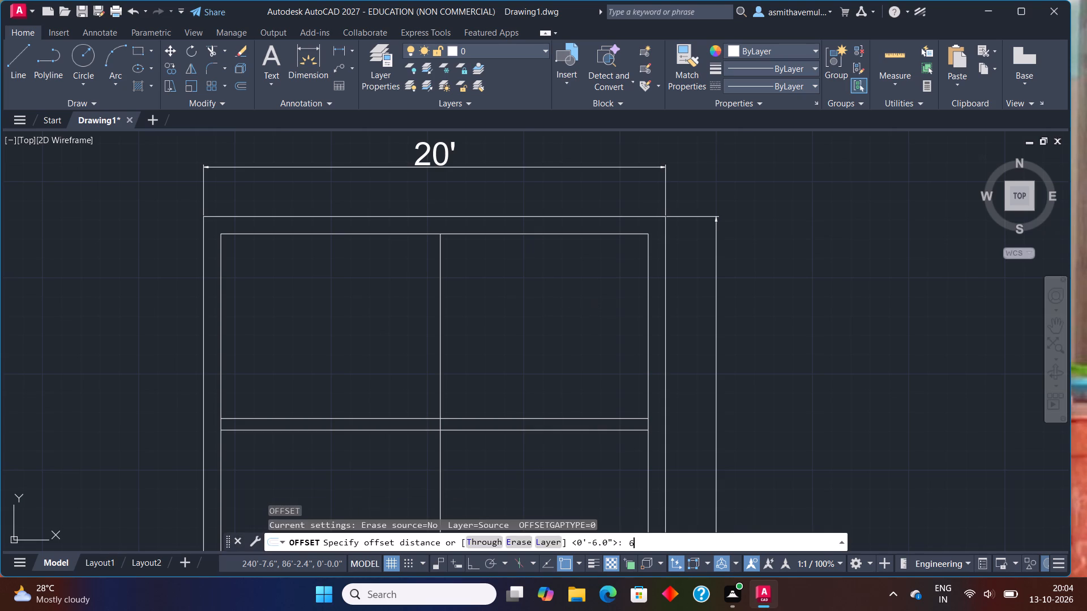
key(shift+quotedbl)
key(Return)
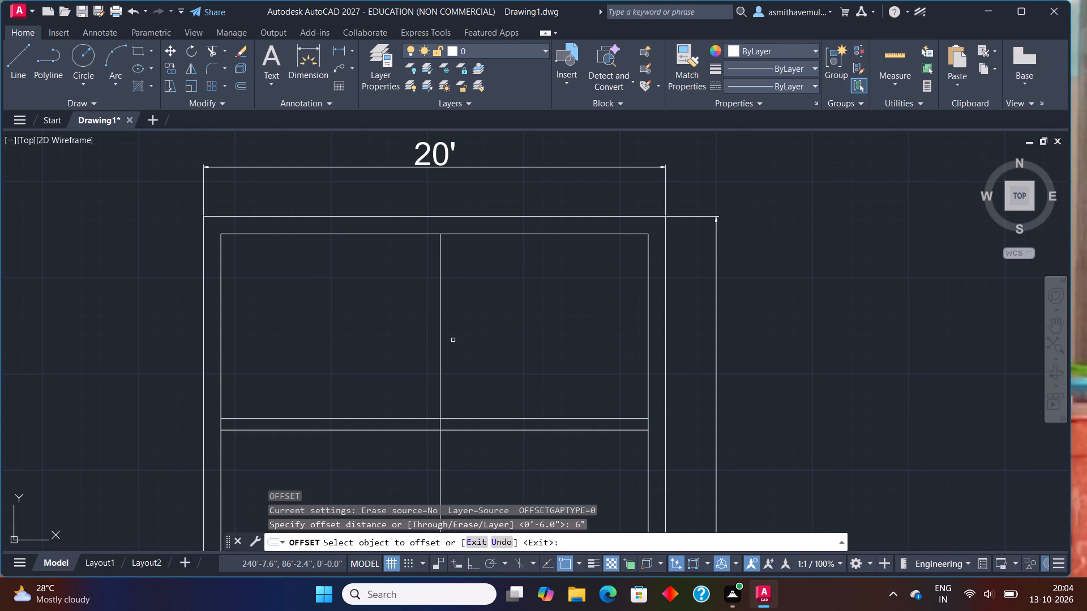
click(439, 345)
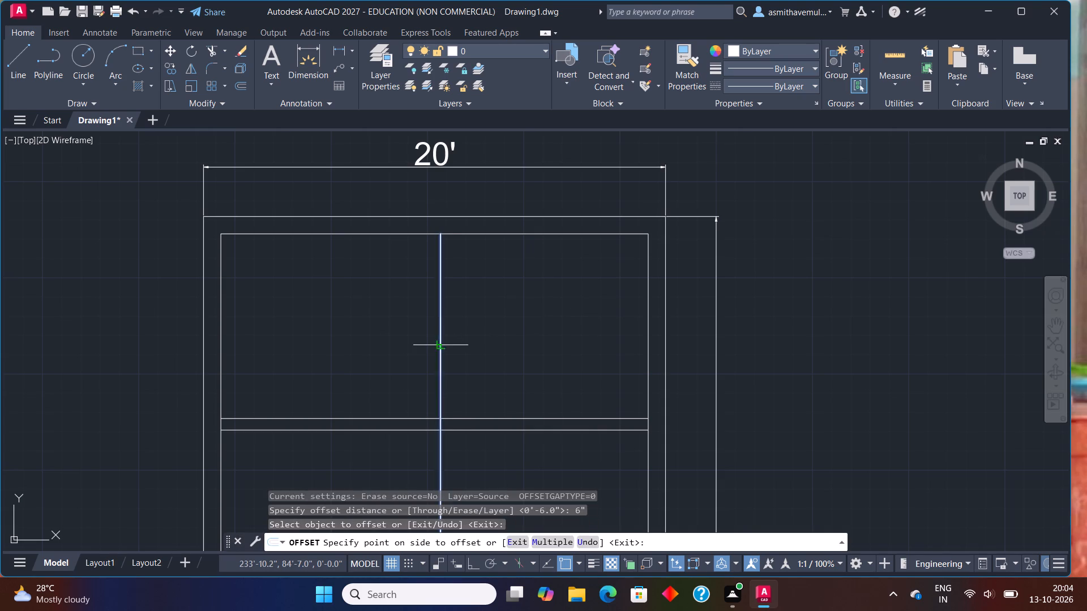
click(474, 340)
key(Escape)
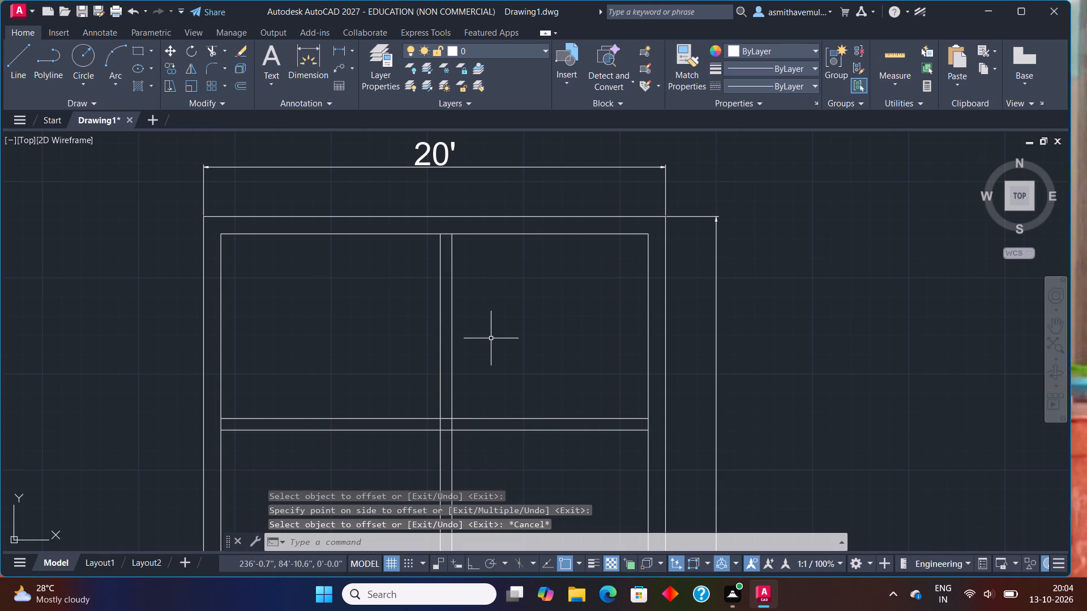
Offset the top inner wall line 3'6" downward into the upper rooms.
key(o)
key(Return)
text(3'6)
key(shift+quotedbl)
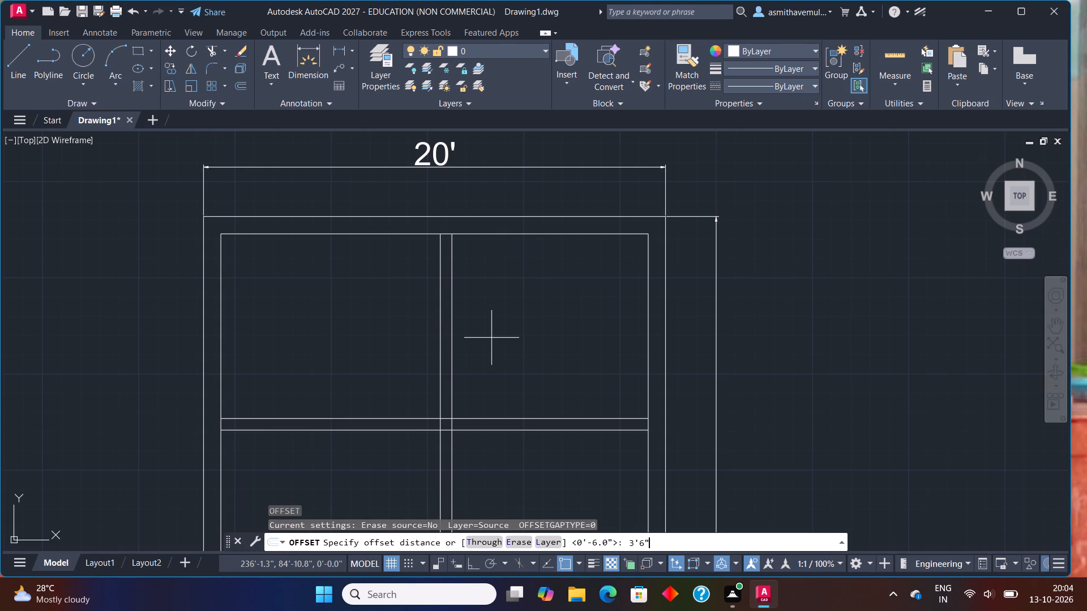
key(Return)
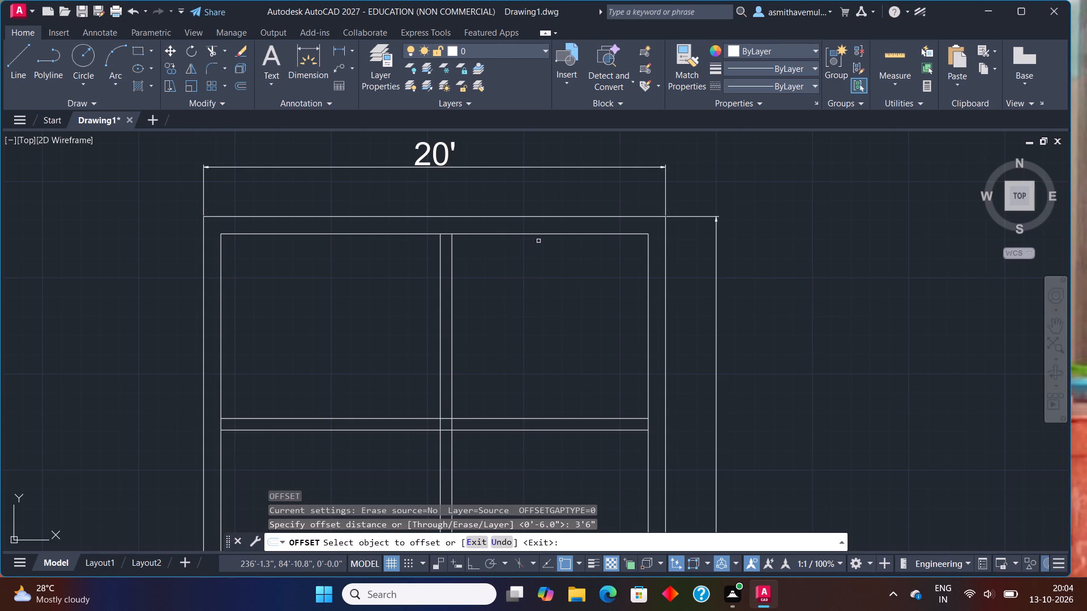
click(549, 233)
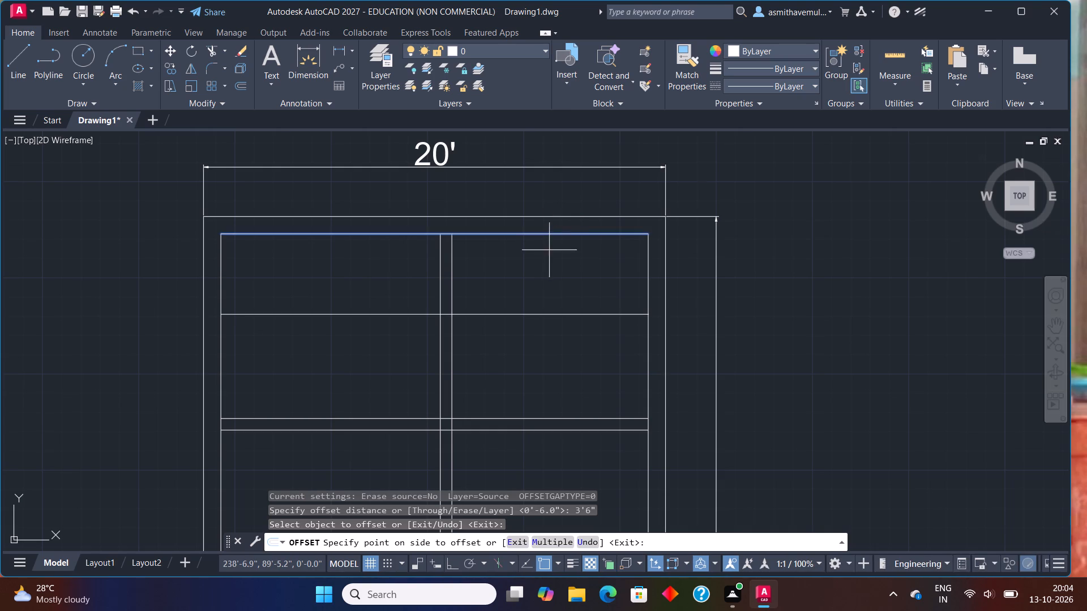
click(552, 266)
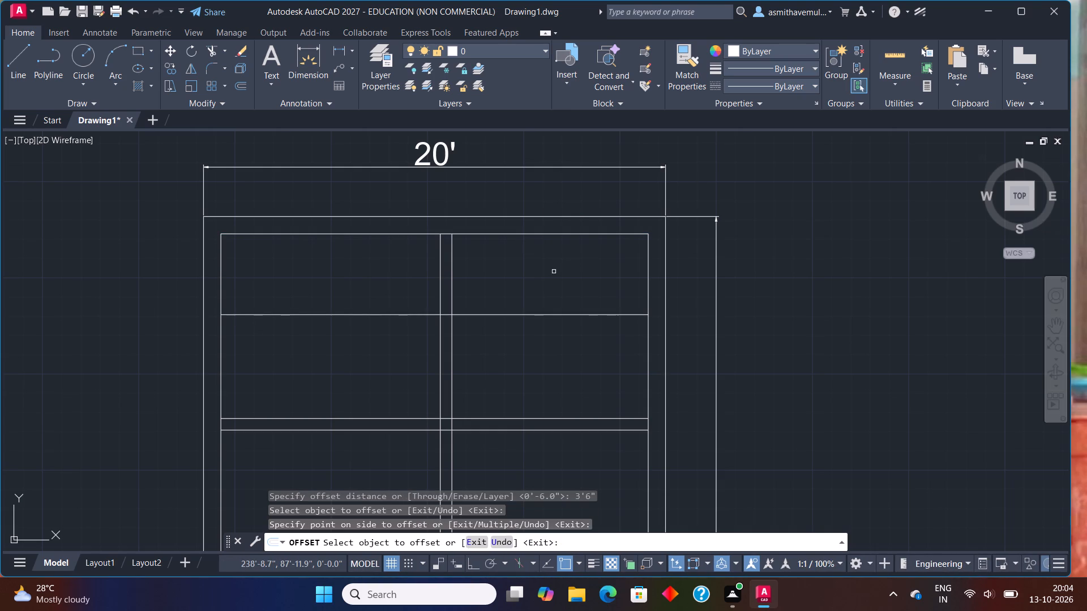
key(Escape)
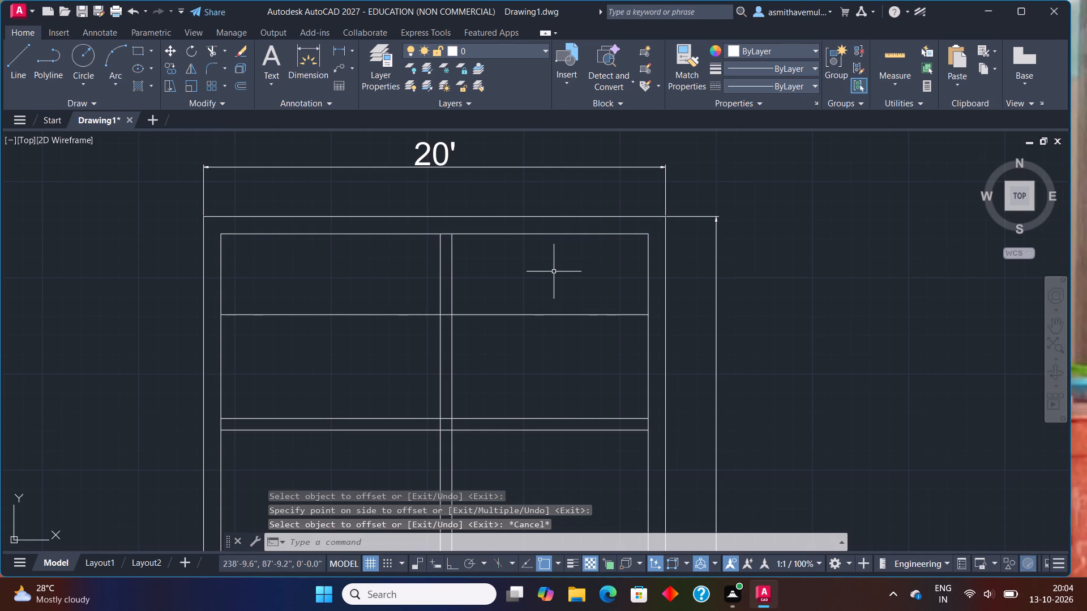
Offset the new horizontal line below the top wall 6" downward to form a partition pair.
key(o)
key(Return)
key(6)
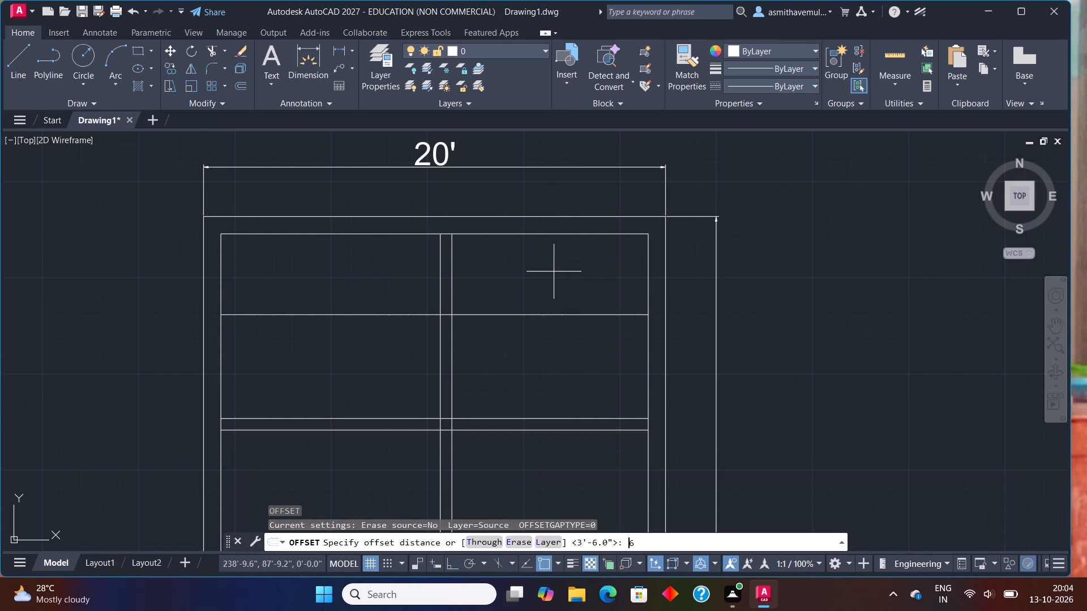
key(shift+quotedbl)
key(Return)
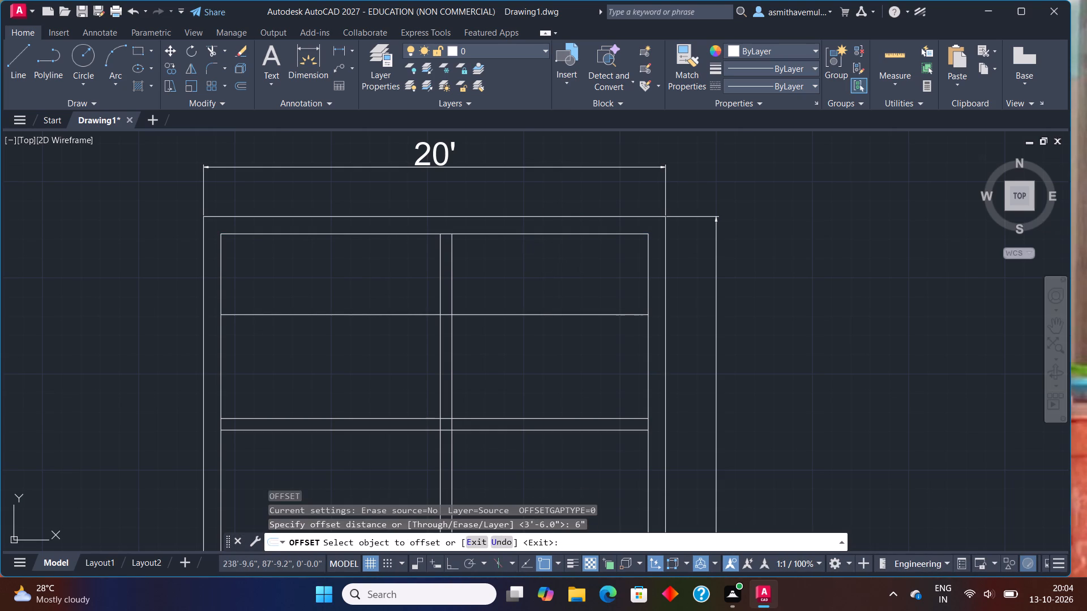
click(593, 313)
click(594, 366)
key(Escape)
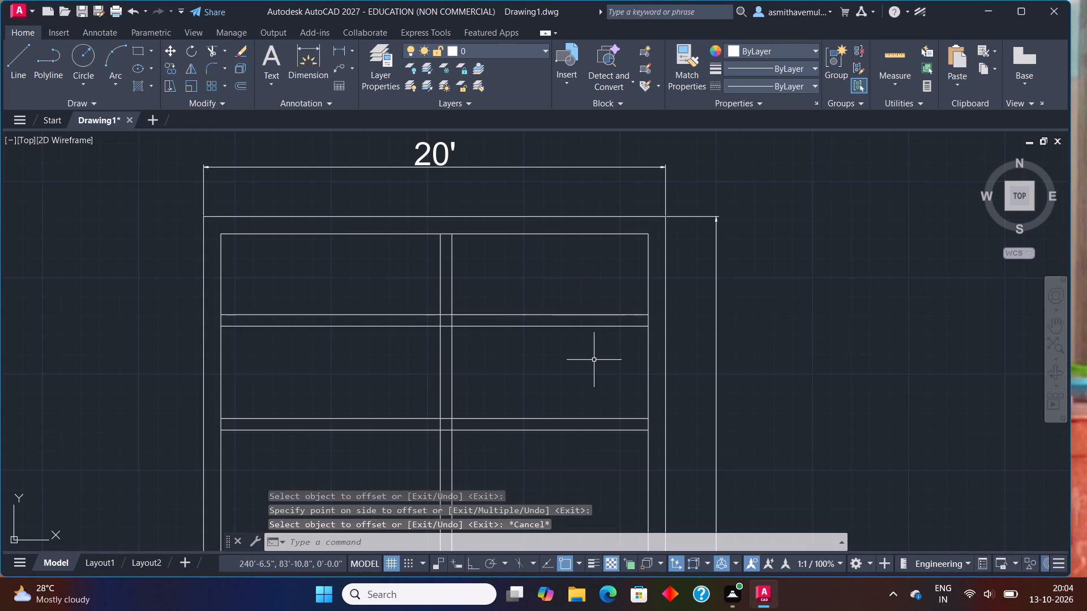
Trim away both lines of the new upper horizontal partition on the left side of the vertical partition.
text(TRIM)
key(Return)
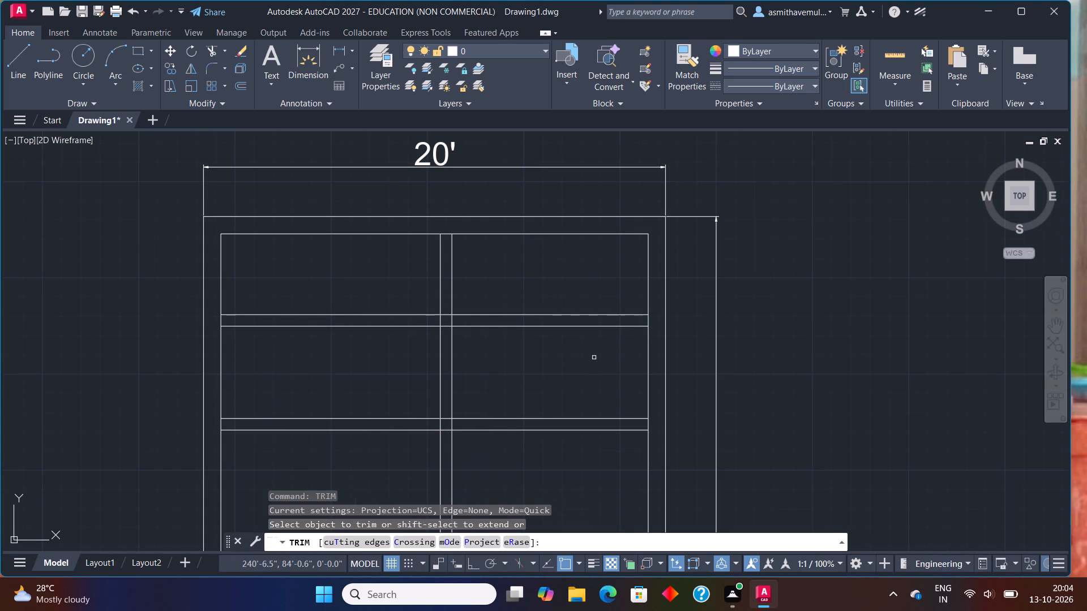
drag(337, 288, 338, 330)
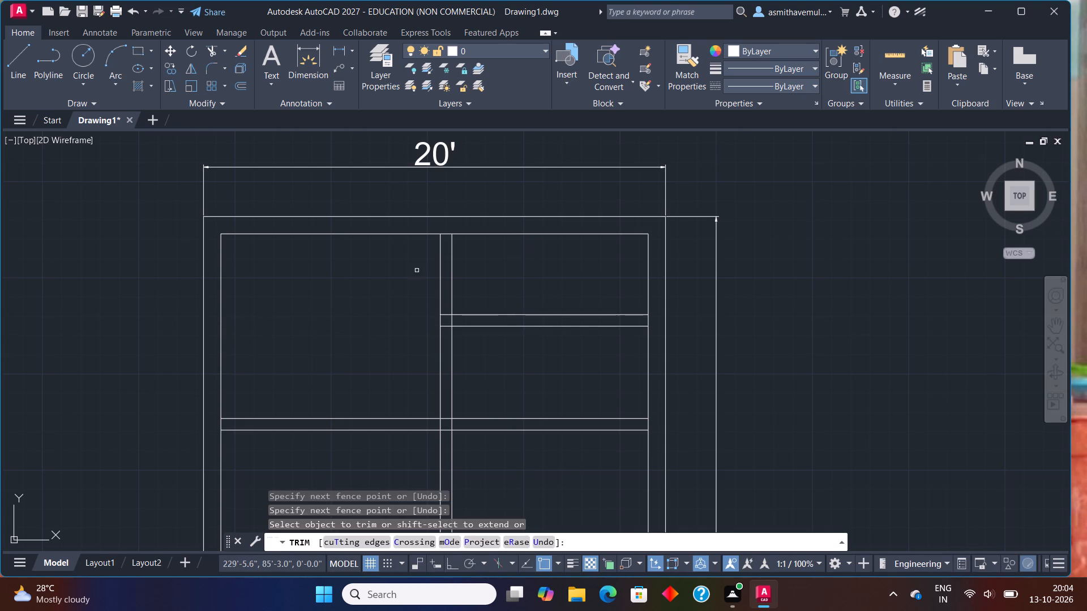
Trim the crossing segments where the vertical partition meets the top inner wall and the upper right horizontal partition.
scroll(421, 261, up, 1)
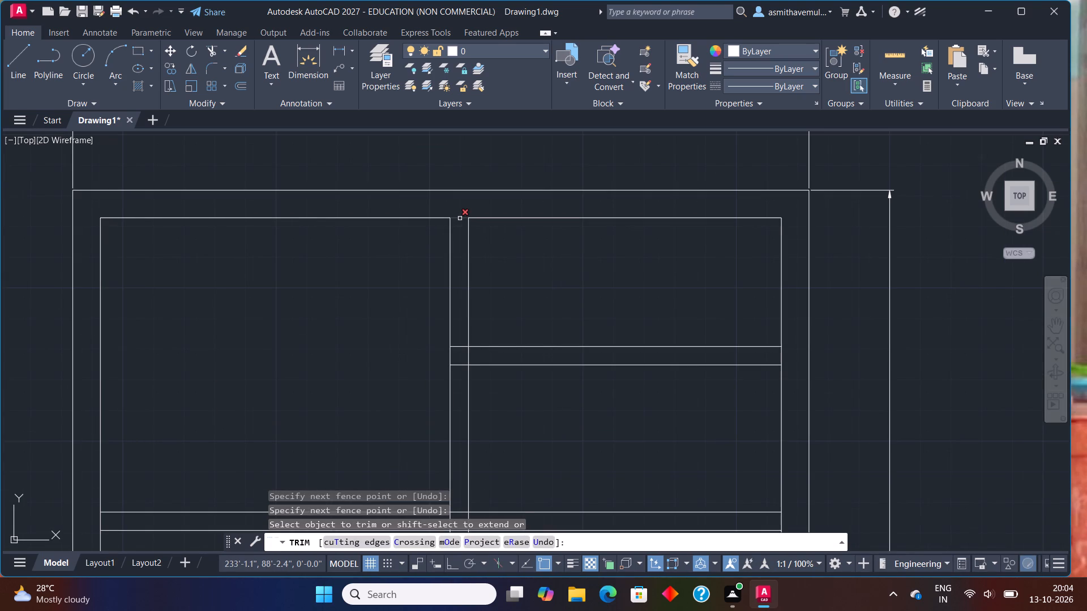
click(460, 218)
click(461, 345)
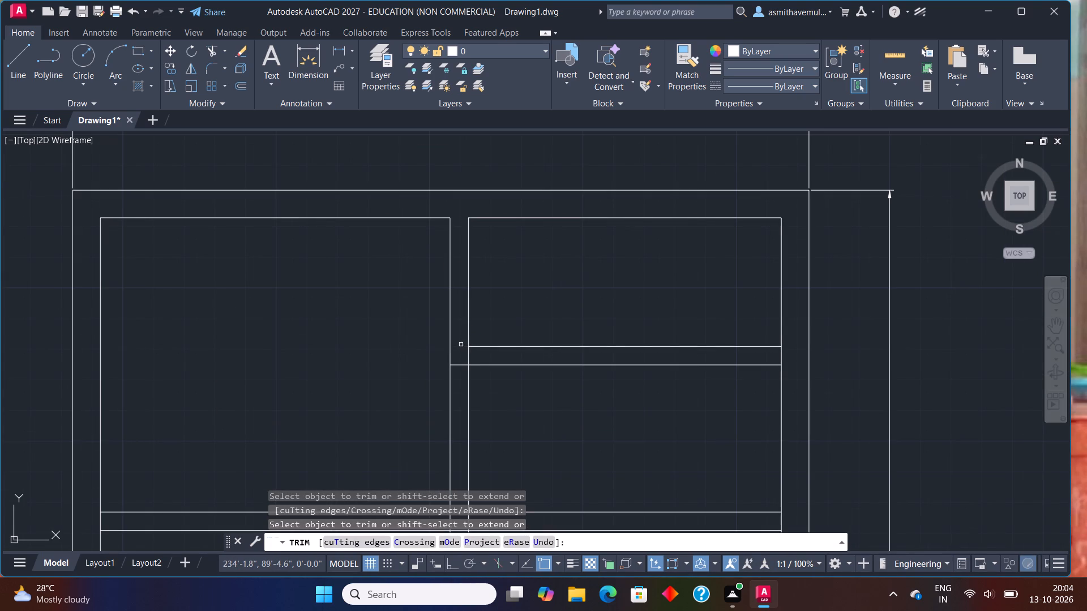
drag(463, 353, 485, 352)
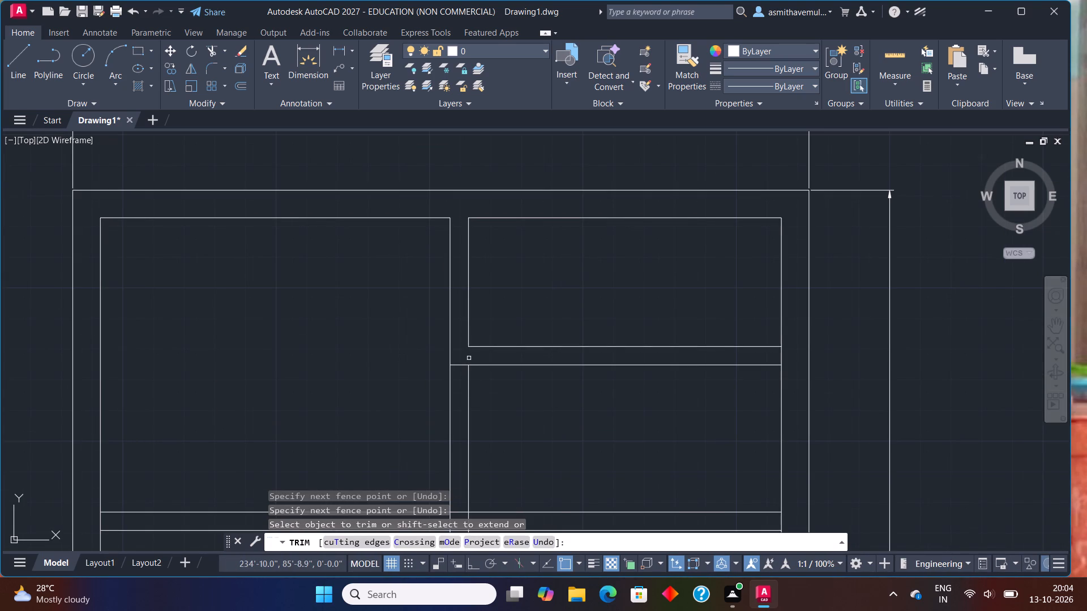
drag(467, 361, 463, 375)
Trim away both lines of the lower horizontal partition on the right side of the vertical partition.
scroll(672, 347, down, 1)
middle_drag(675, 378, 658, 313)
drag(639, 372, 619, 432)
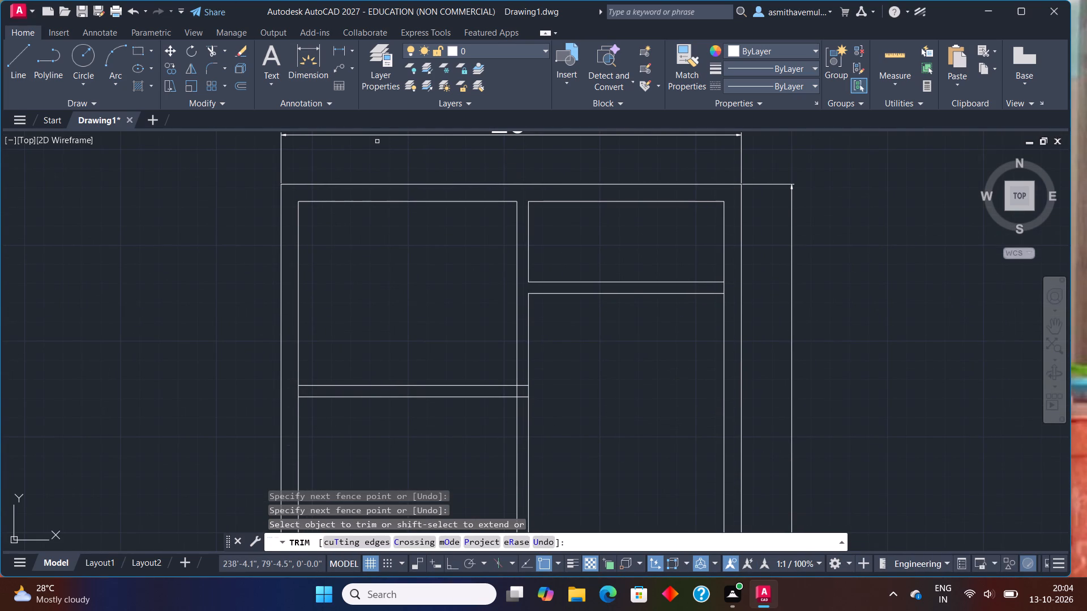
Trim the leftover segments at both ends of the left horizontal partition, at the left inner wall and the vertical partition.
scroll(356, 429, up, 1)
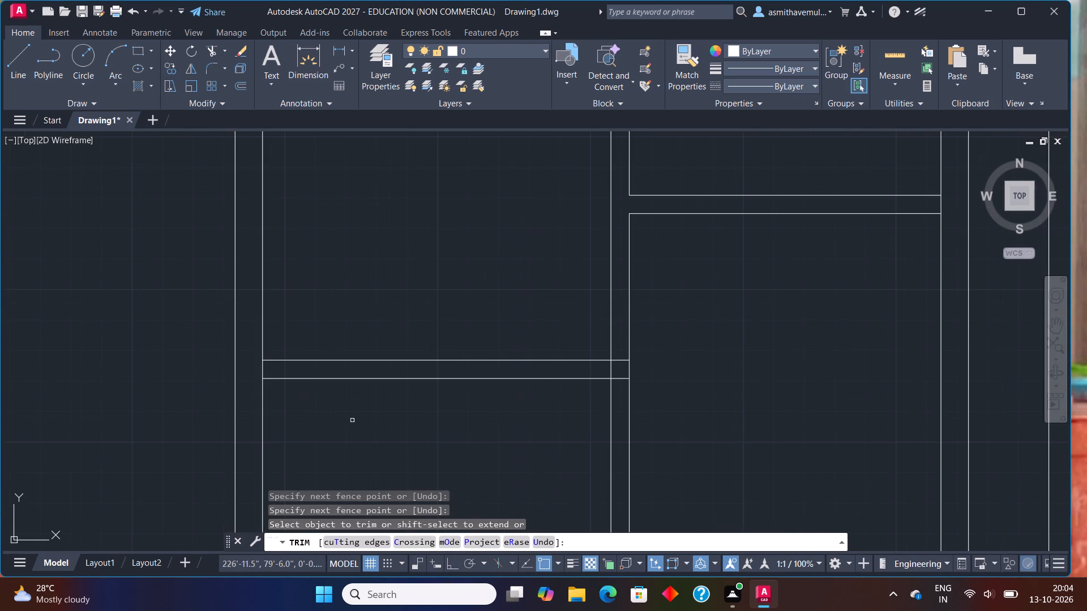
drag(253, 371, 276, 370)
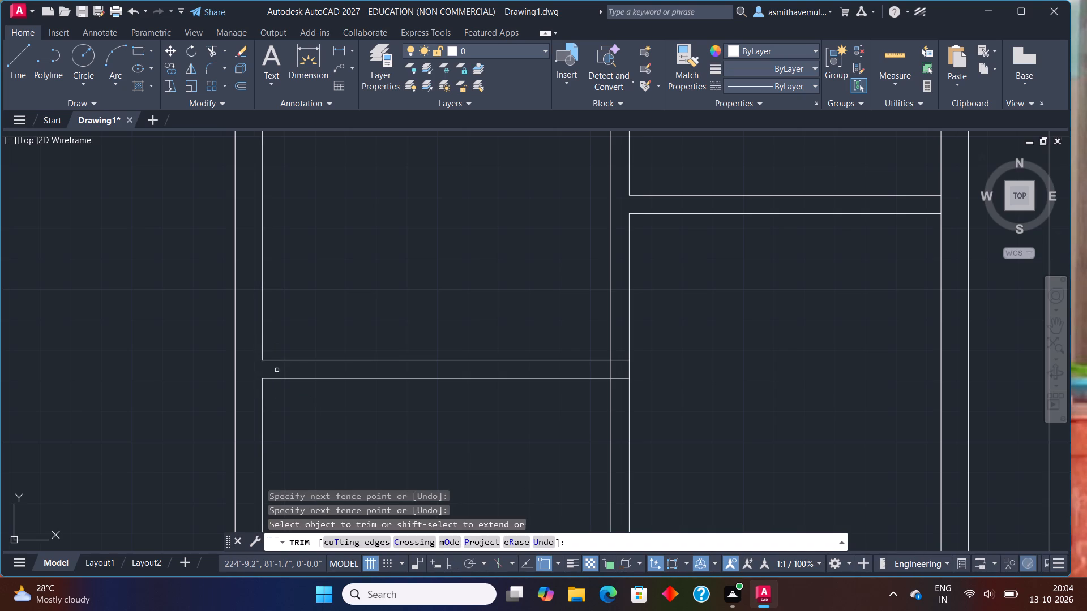
scroll(630, 359, up, 2)
drag(602, 349, 620, 463)
drag(594, 395, 528, 392)
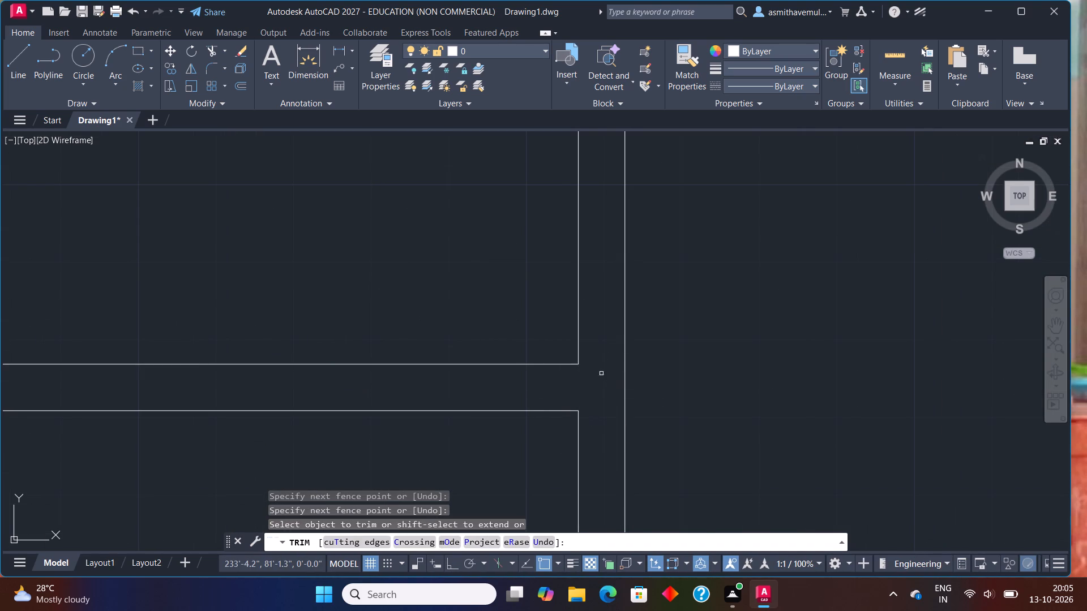
Trim the right inner wall segment between the two lines of the upper right horizontal partition.
scroll(623, 363, down, 3)
scroll(816, 257, up, 2)
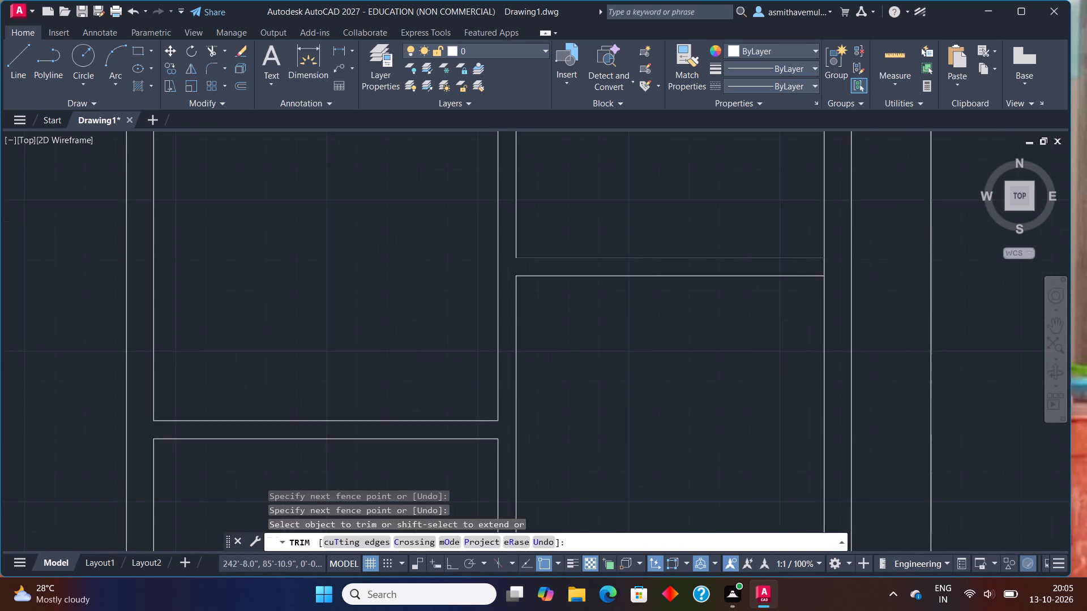
drag(821, 267, 832, 266)
scroll(784, 348, down, 1)
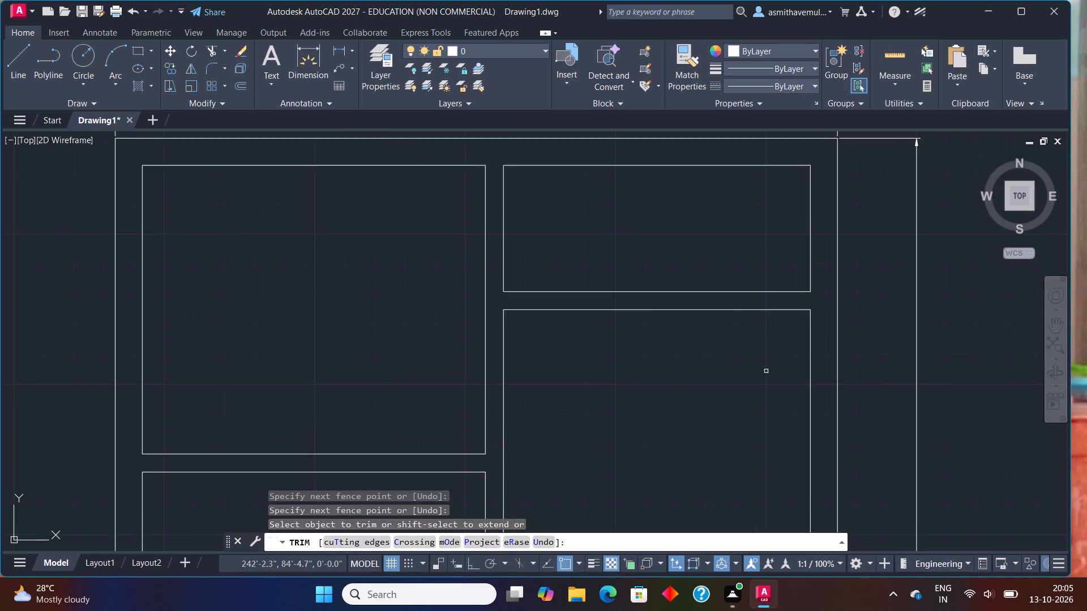
scroll(765, 372, down, 1)
middle_drag(752, 394, 704, 226)
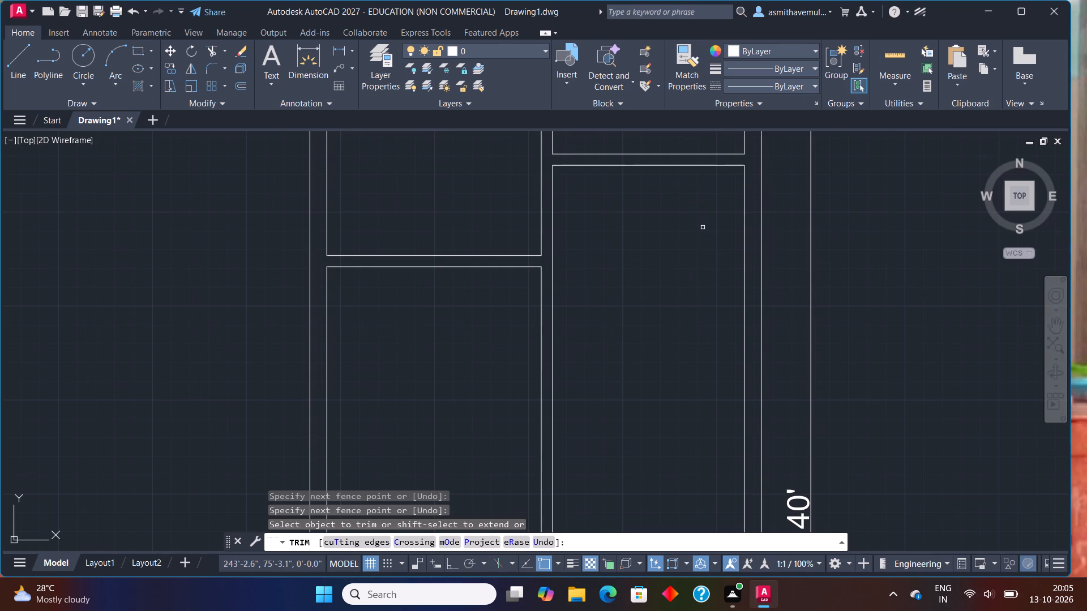
key(Escape)
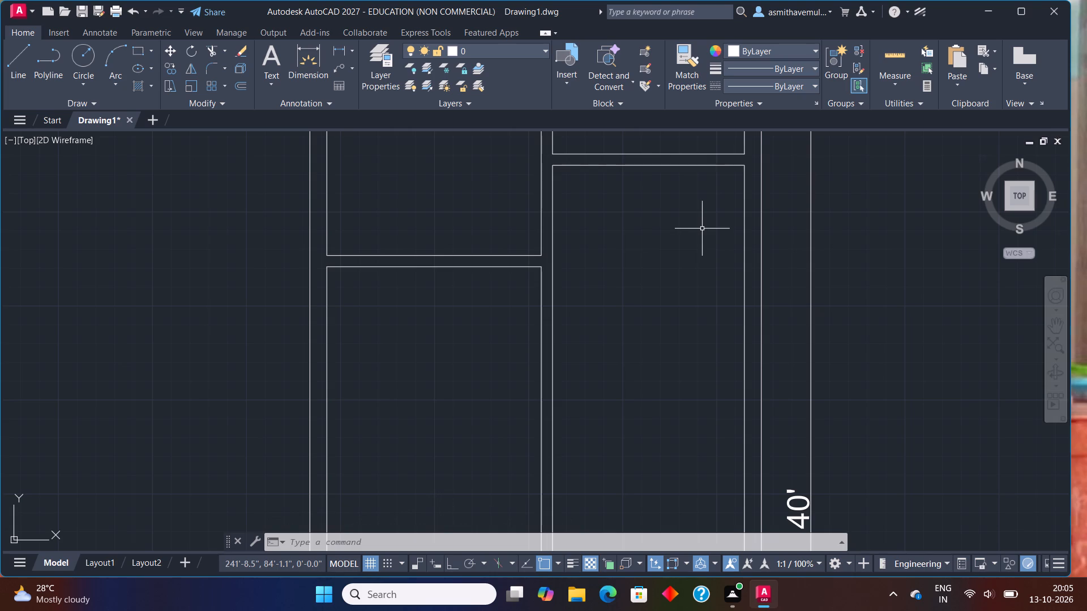
Offset the lower line of the upper right horizontal partition 10' downward.
key(o)
key(Return)
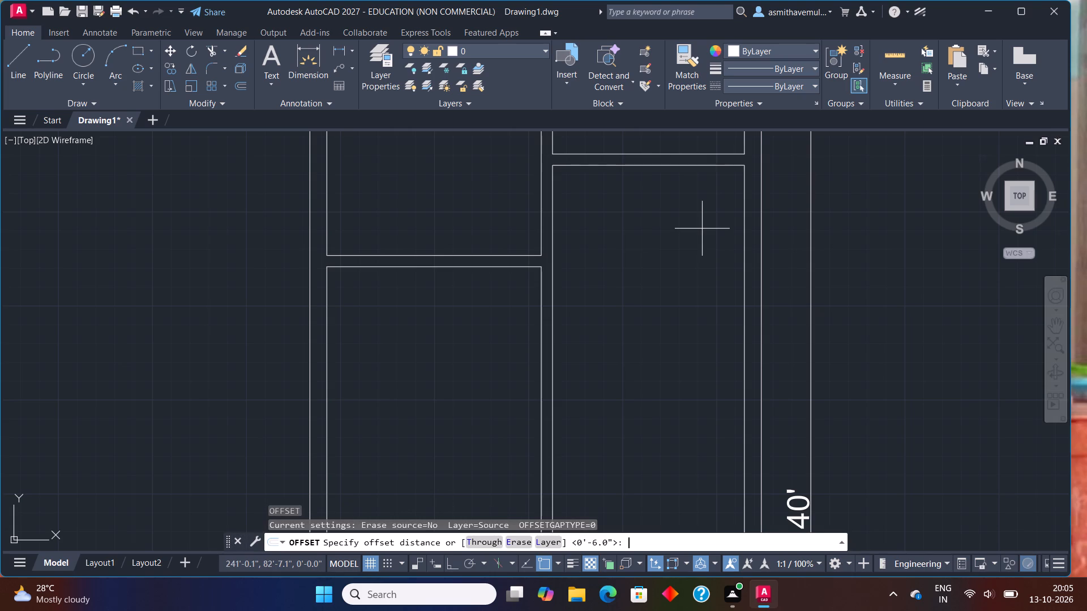
text(10')
key(Return)
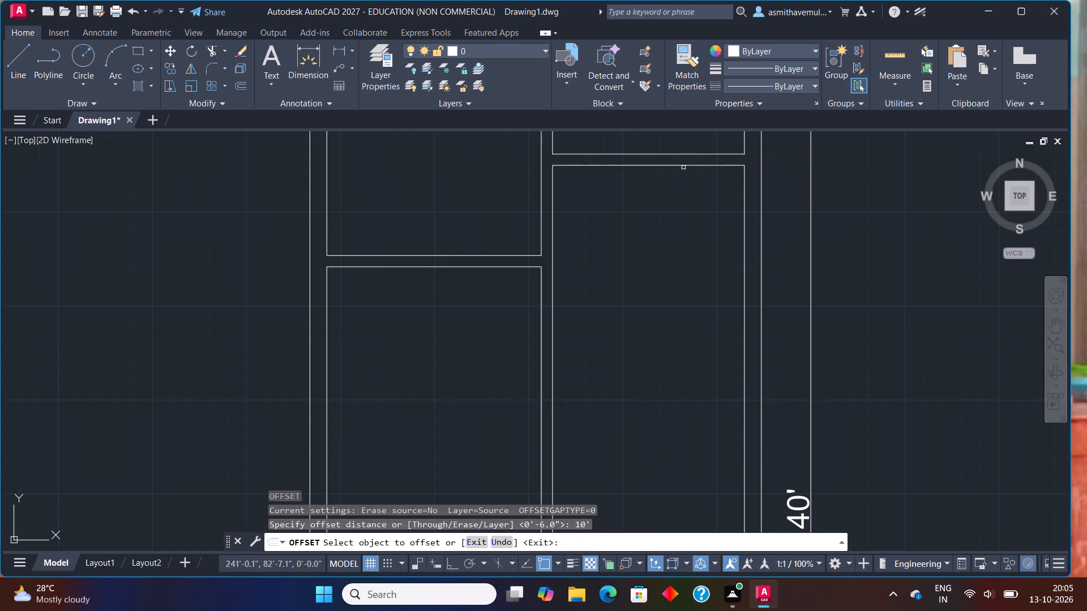
click(683, 166)
click(707, 273)
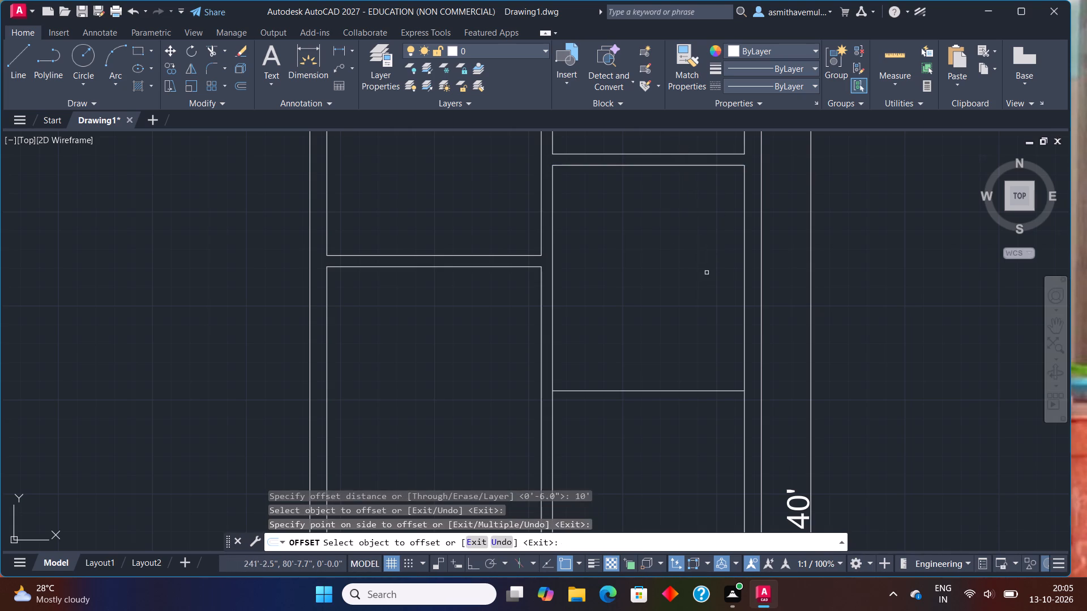
key(Escape)
Offset the new horizontal line in the right-hand room 6" downward to form the next partition.
key(o)
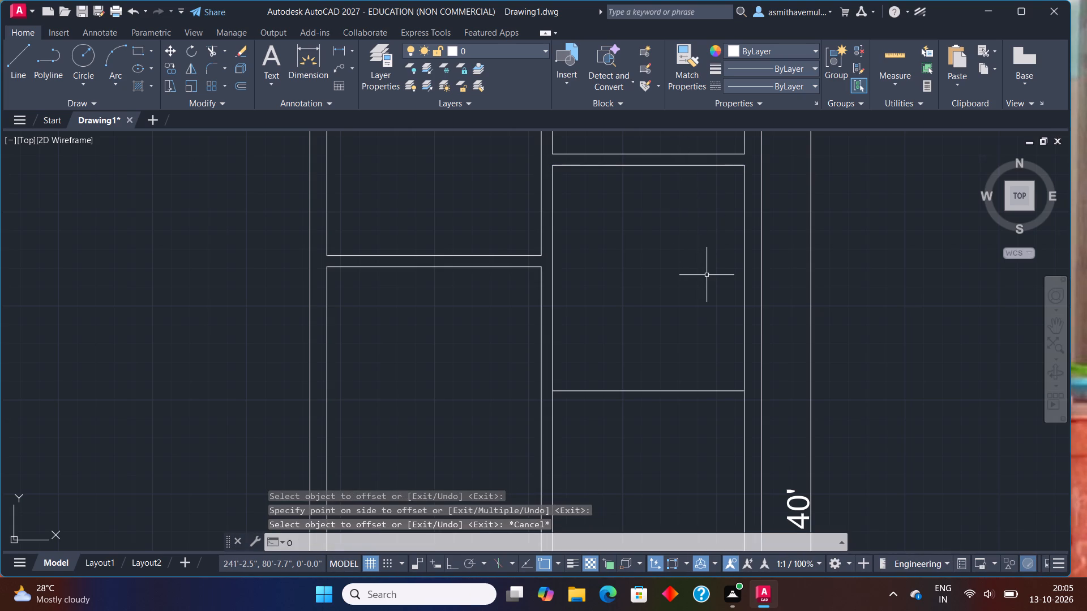
key(Return)
key(6)
key(shift+quotedbl)
key(Return)
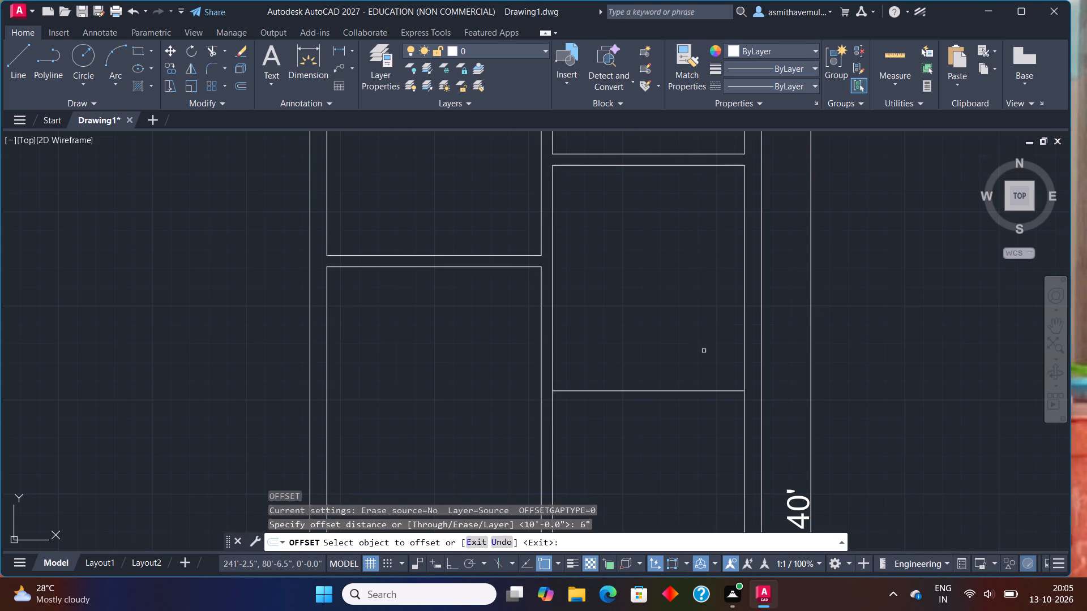
click(704, 391)
click(704, 424)
key(Escape)
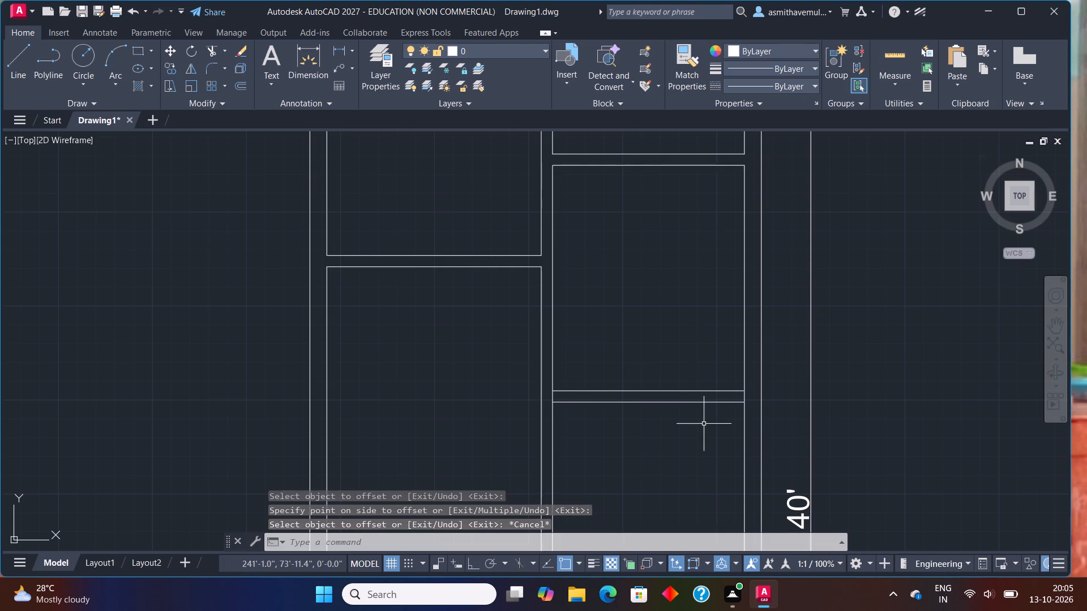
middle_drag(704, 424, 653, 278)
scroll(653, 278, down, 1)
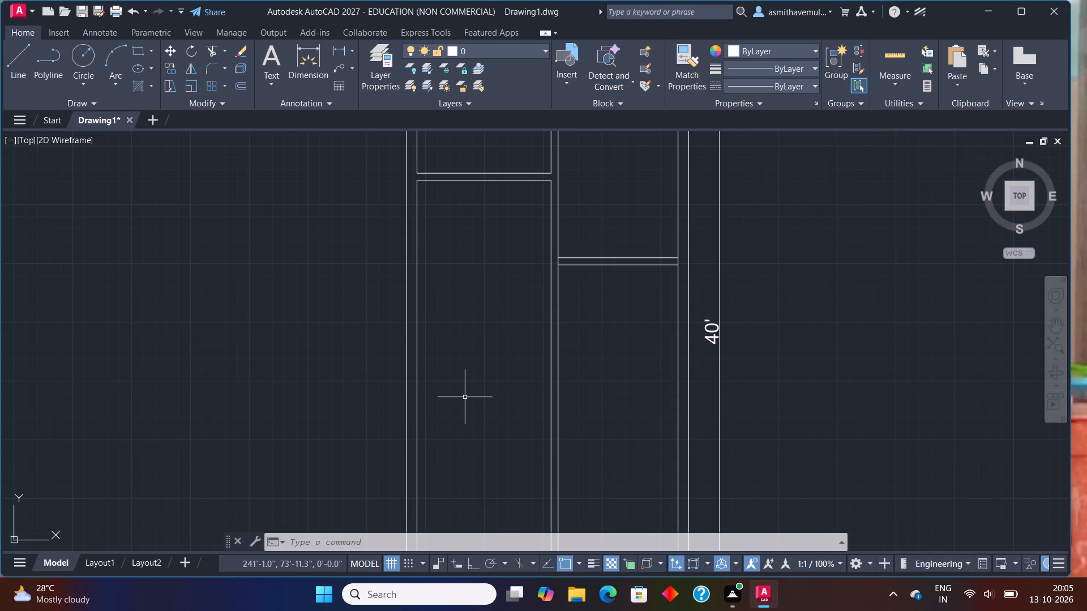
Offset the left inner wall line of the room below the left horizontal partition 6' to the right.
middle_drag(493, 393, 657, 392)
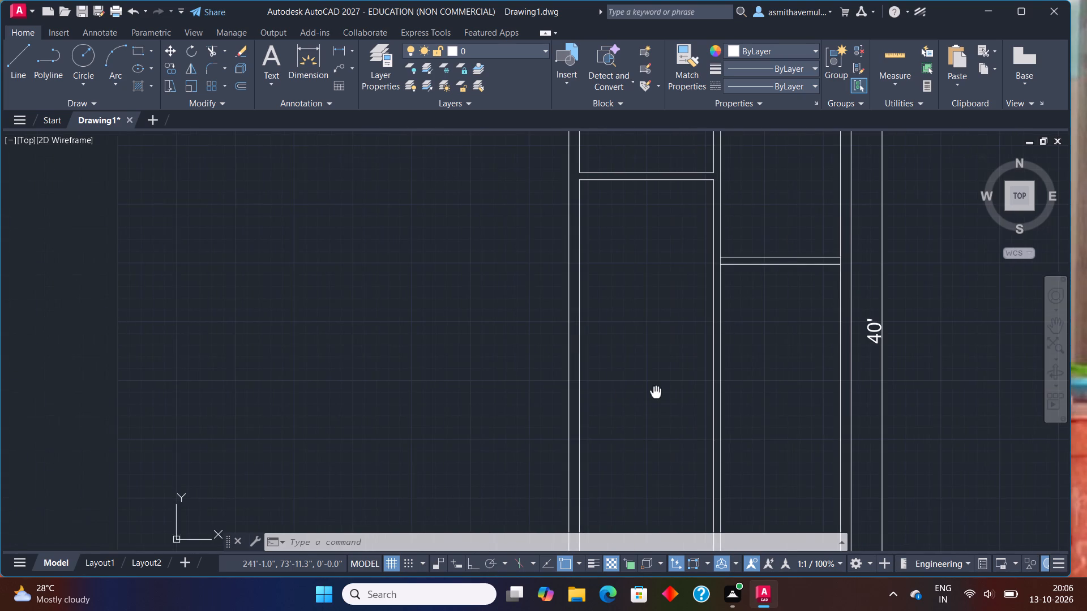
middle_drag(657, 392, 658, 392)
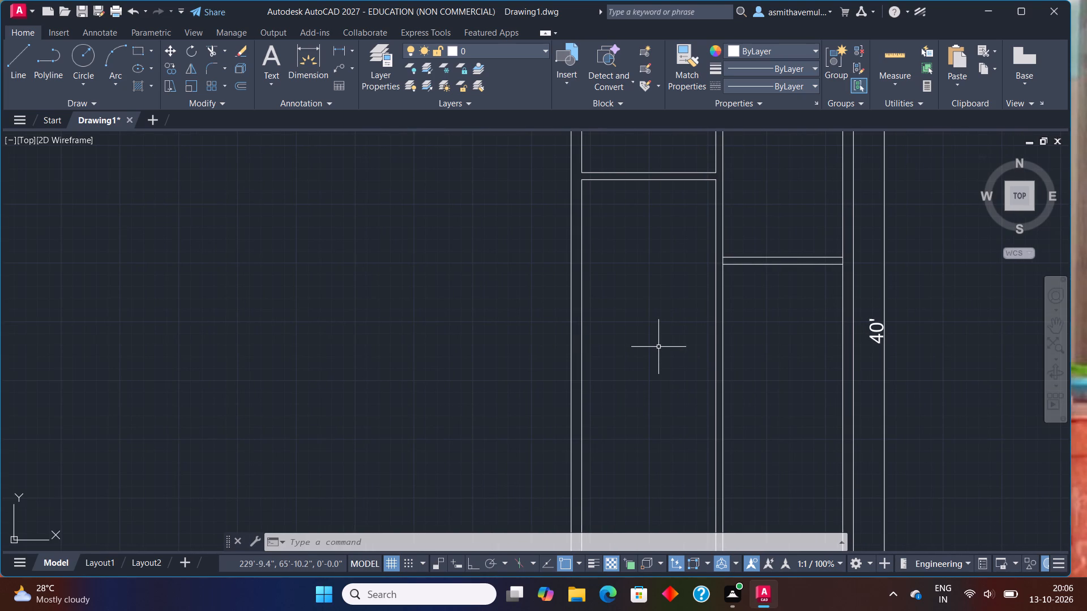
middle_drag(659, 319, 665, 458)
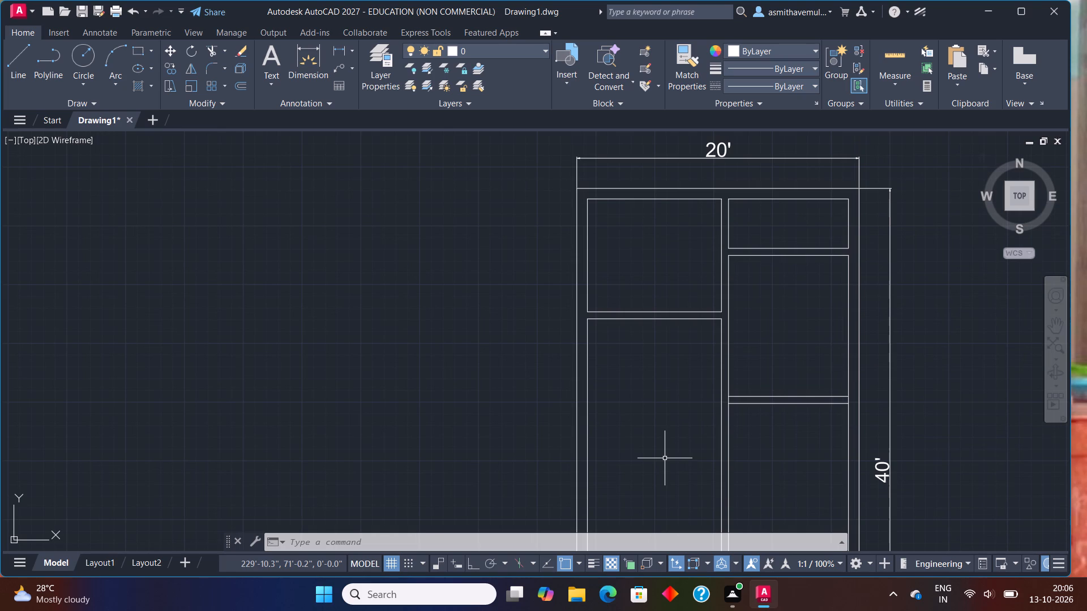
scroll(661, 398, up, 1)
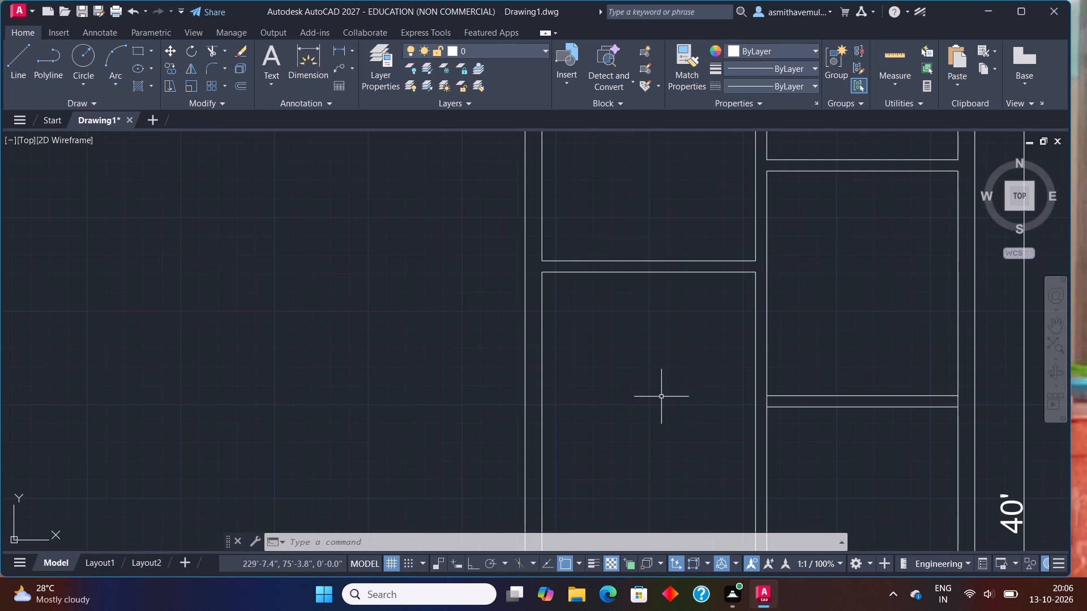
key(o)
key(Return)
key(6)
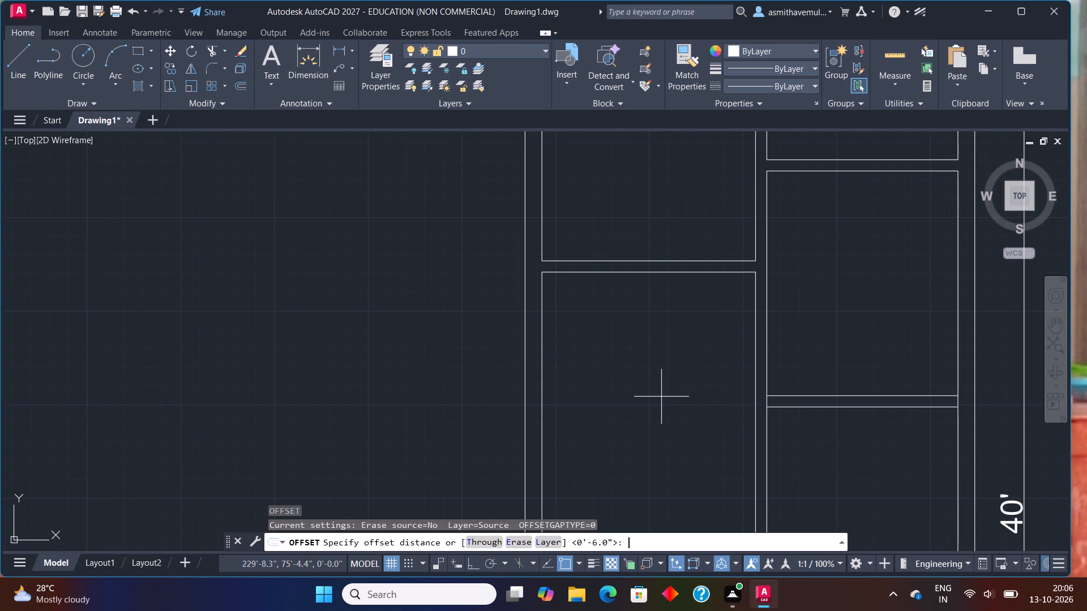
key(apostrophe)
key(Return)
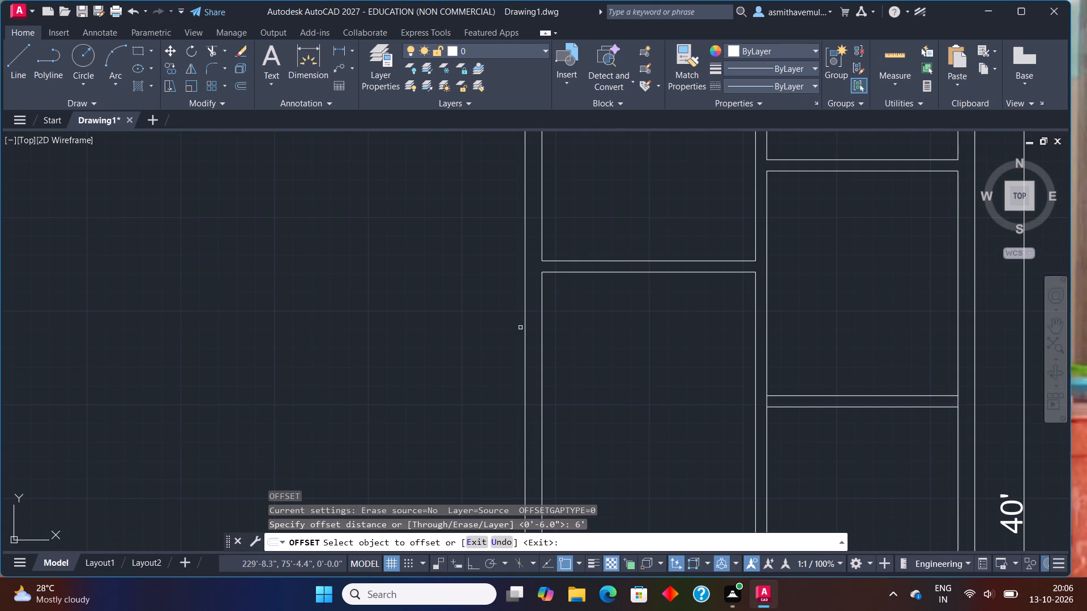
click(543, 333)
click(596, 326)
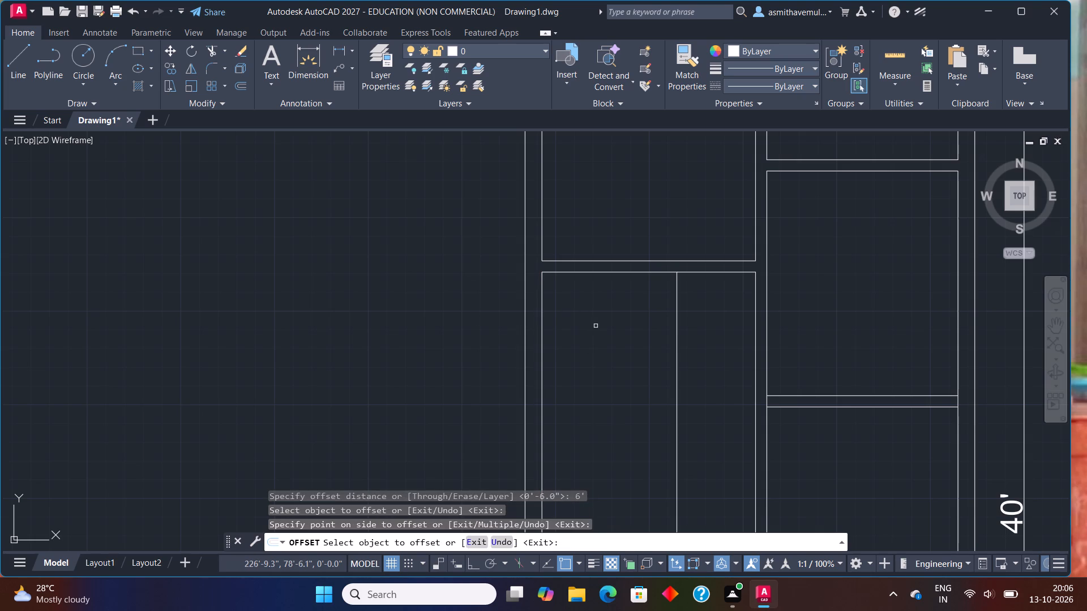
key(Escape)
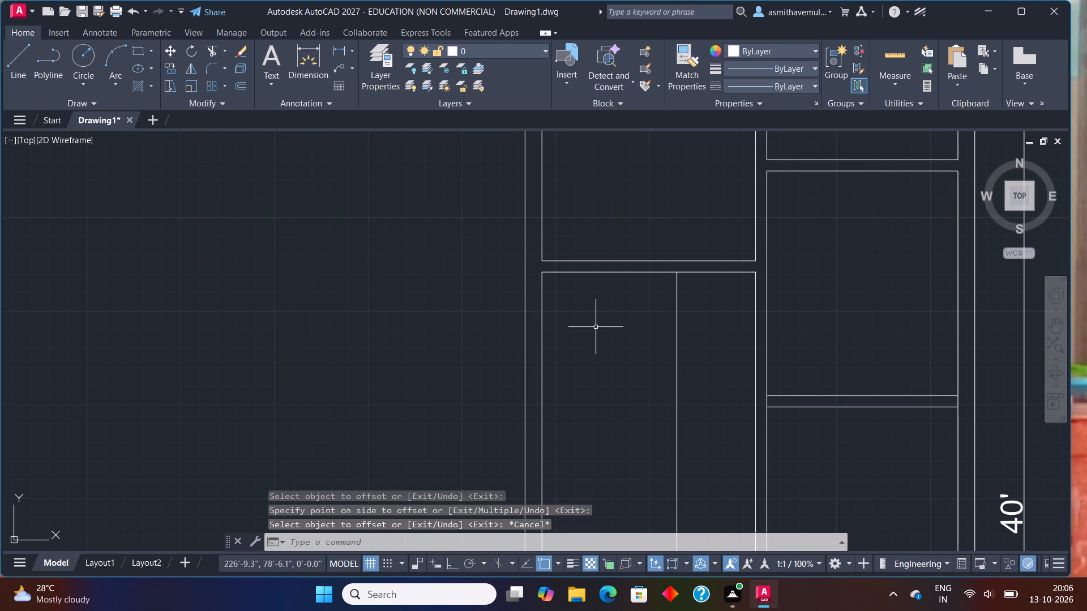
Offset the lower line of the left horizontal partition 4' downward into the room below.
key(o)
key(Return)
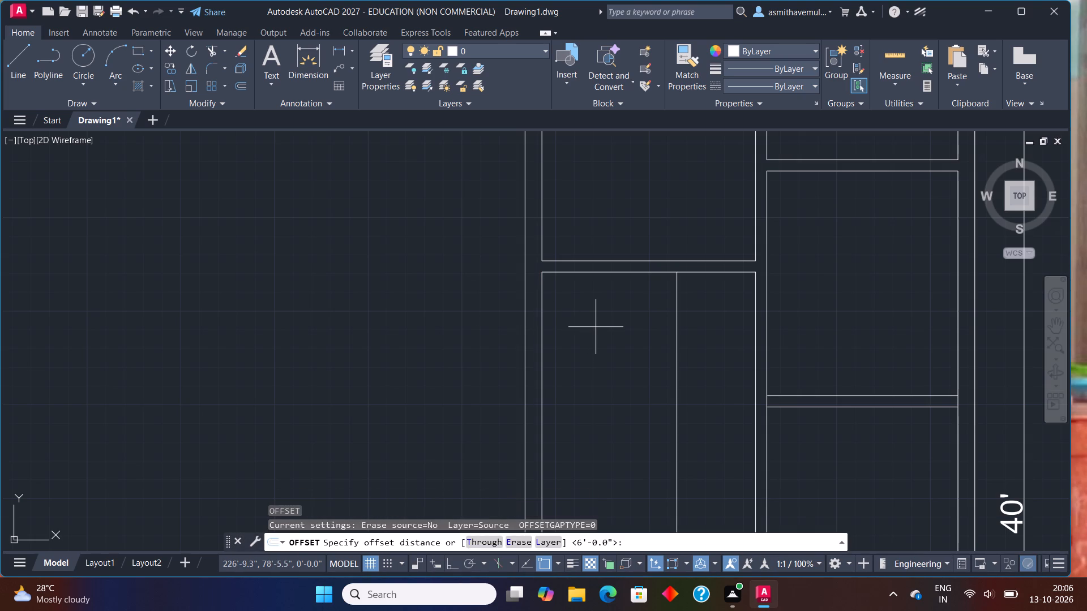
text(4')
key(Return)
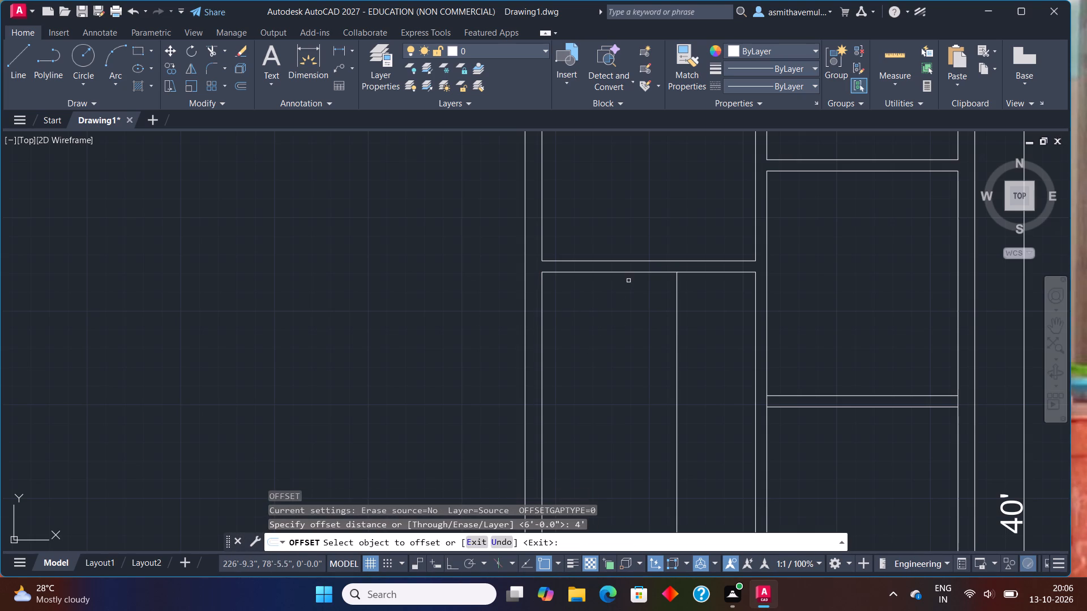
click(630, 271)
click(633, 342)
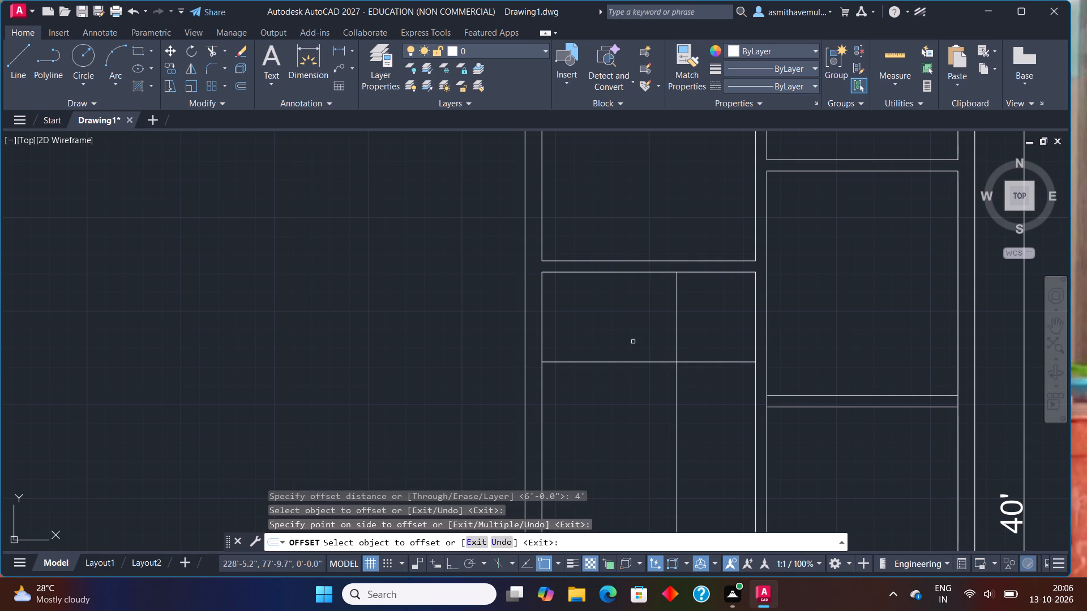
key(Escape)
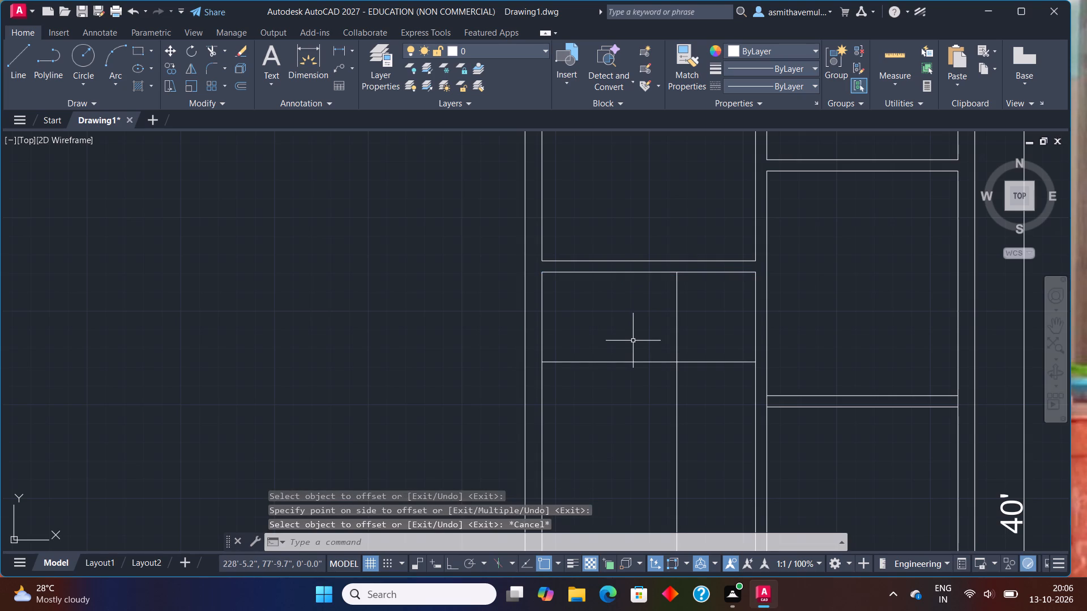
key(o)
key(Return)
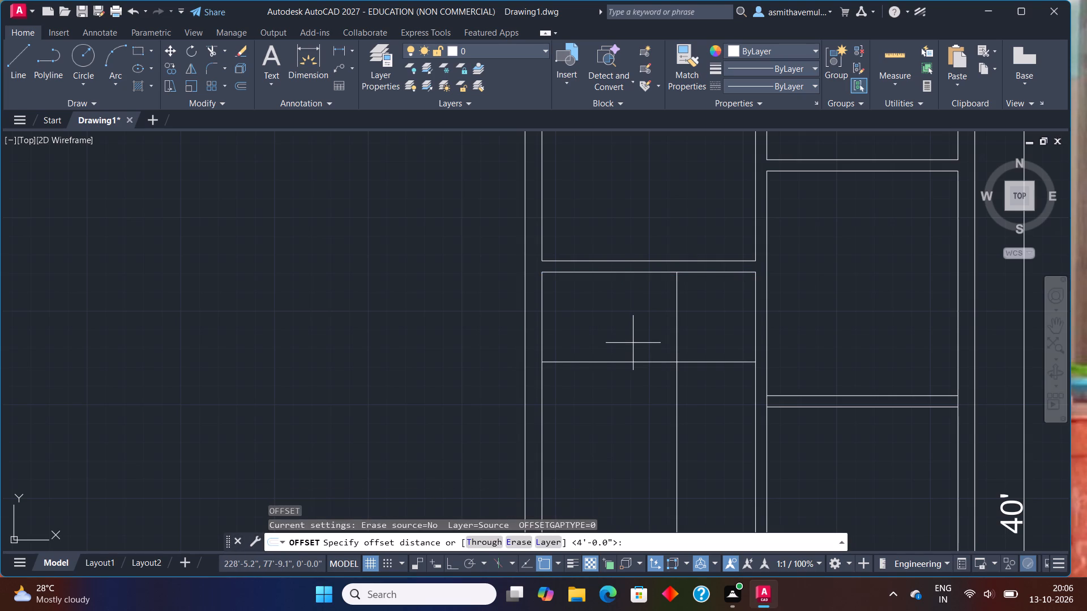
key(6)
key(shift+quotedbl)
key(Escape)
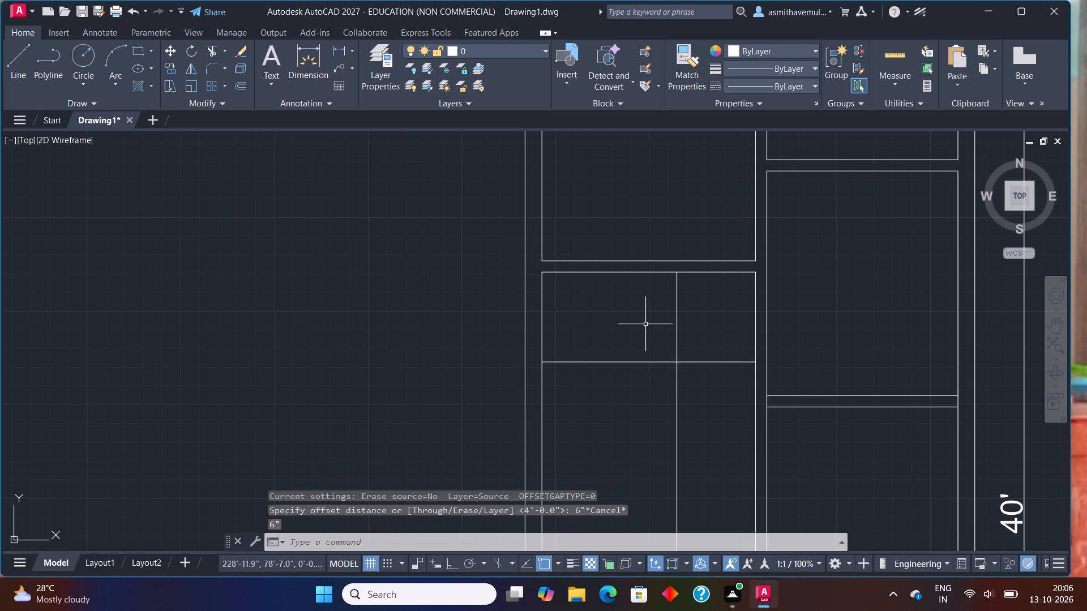
Erase the entire floor plan, including all walls, partitions and both overall dimensions.
scroll(657, 319, down, 2)
middle_drag(829, 300, 730, 281)
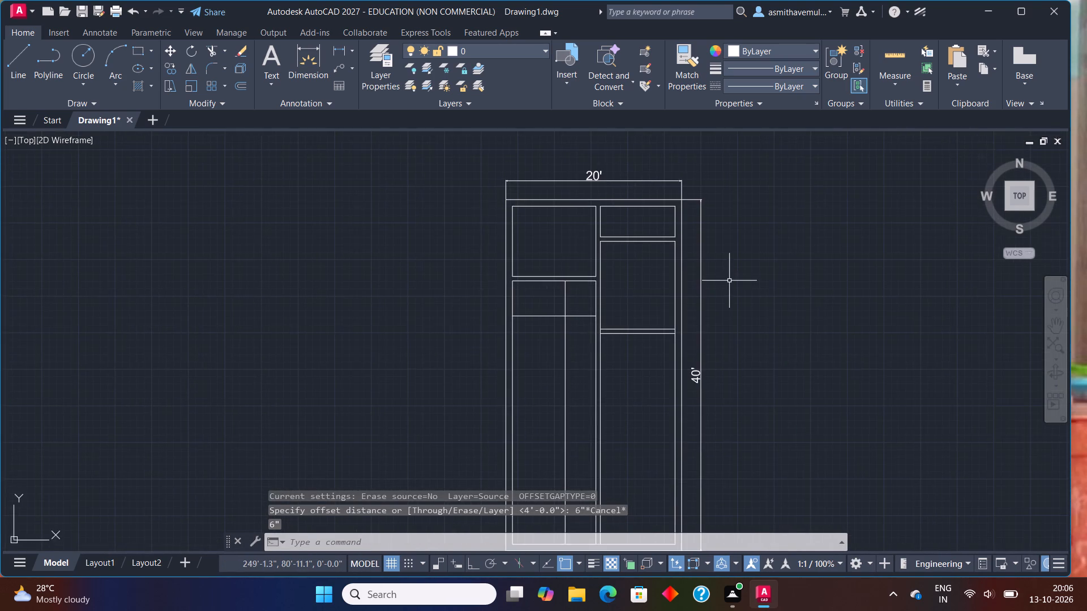
scroll(729, 280, down, 1)
drag(741, 195, 756, 468)
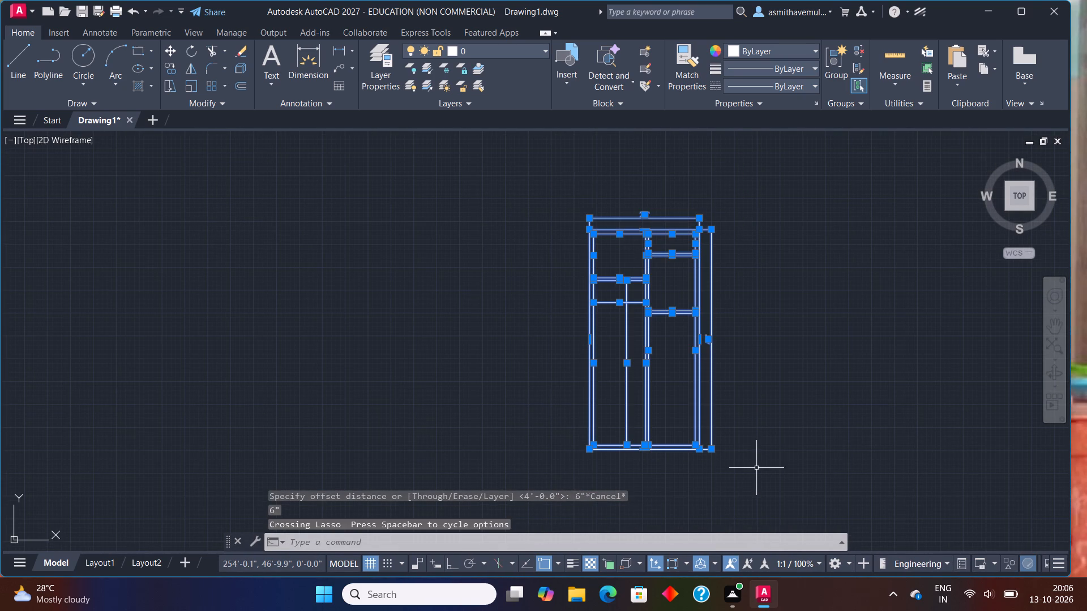
key(Delete)
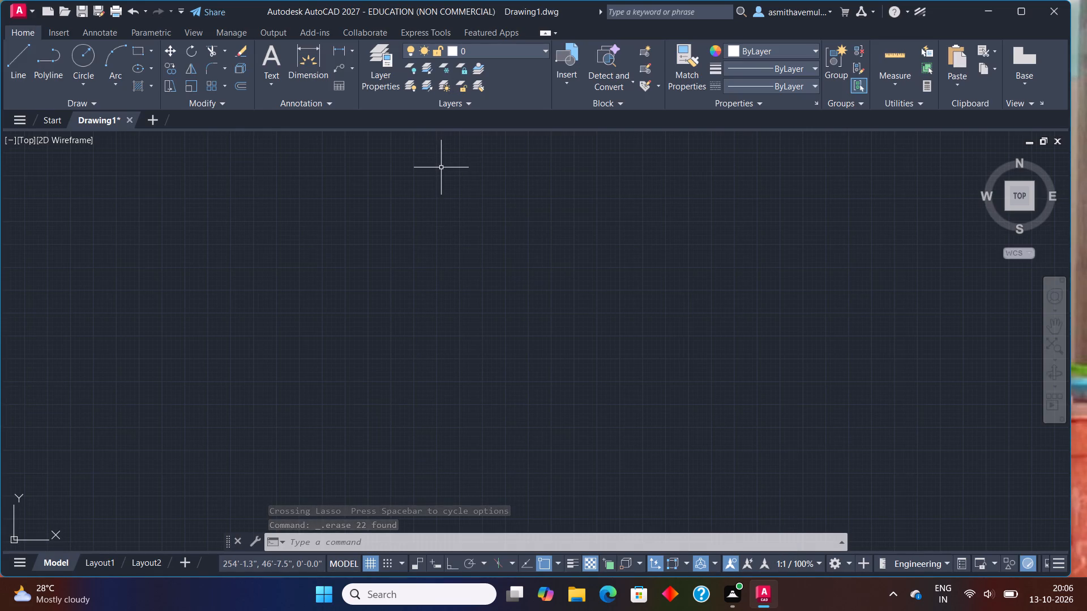
Create a new layer named OUTER WALL and set its color to blue.
text(LA)
key(Return)
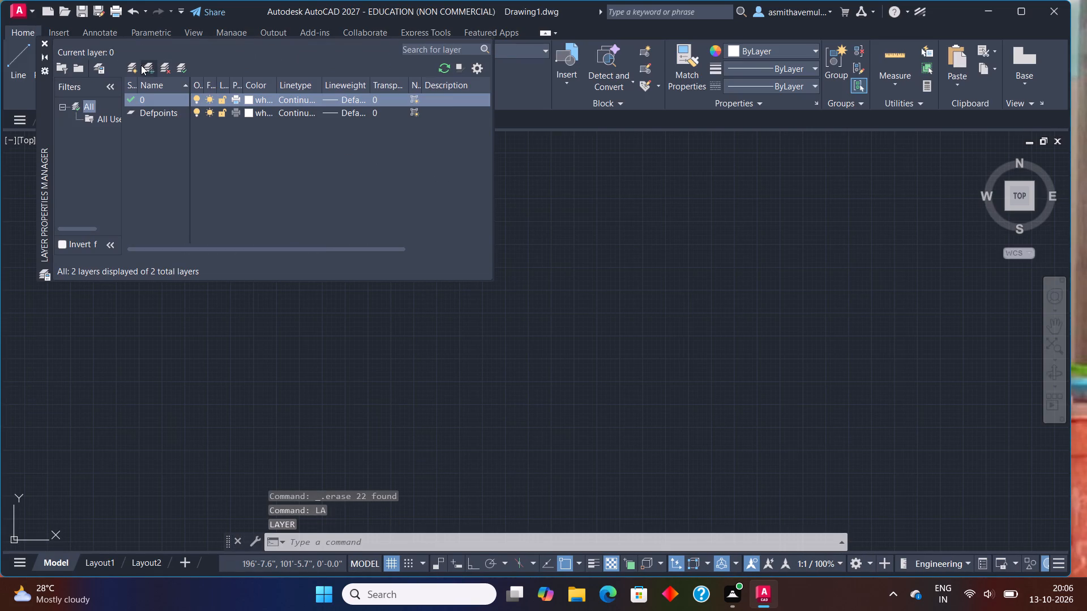
click(136, 65)
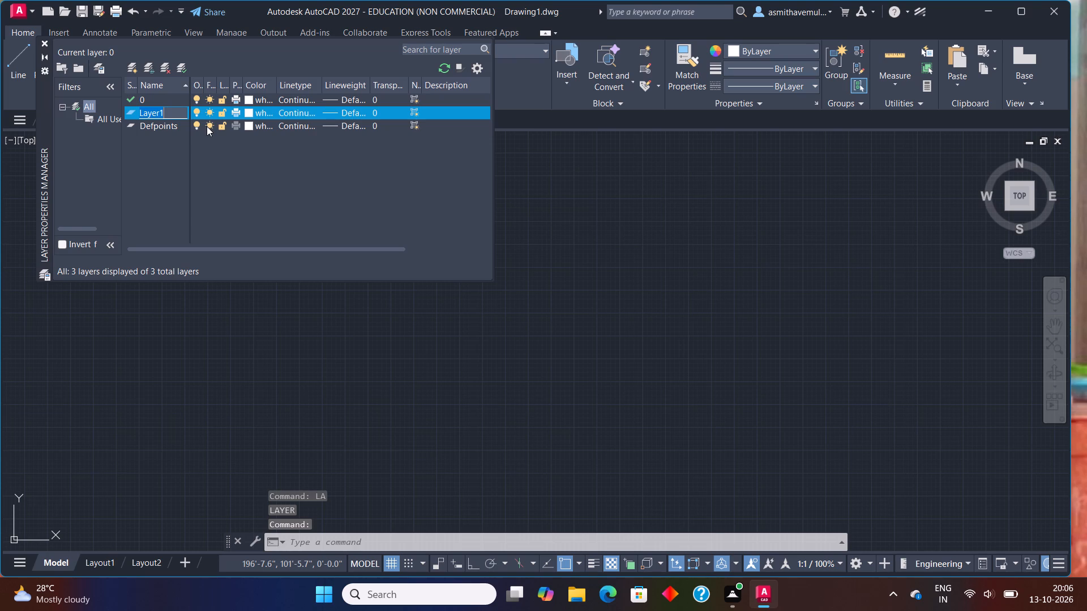
key(BackSpace)
key(BackSpace)
key(BackSpace)
key(BackSpace)
key(BackSpace)
key(BackSpace)
text(OUET)
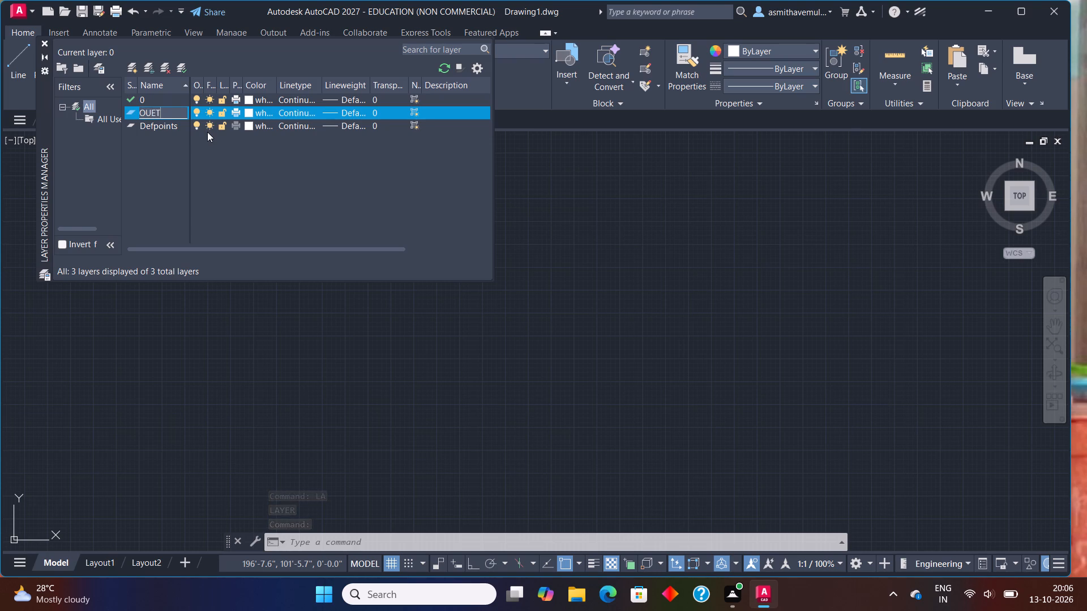
key(BackSpace)
key(BackSpace)
text(TER)
key(space)
text(W)
text(ALL)
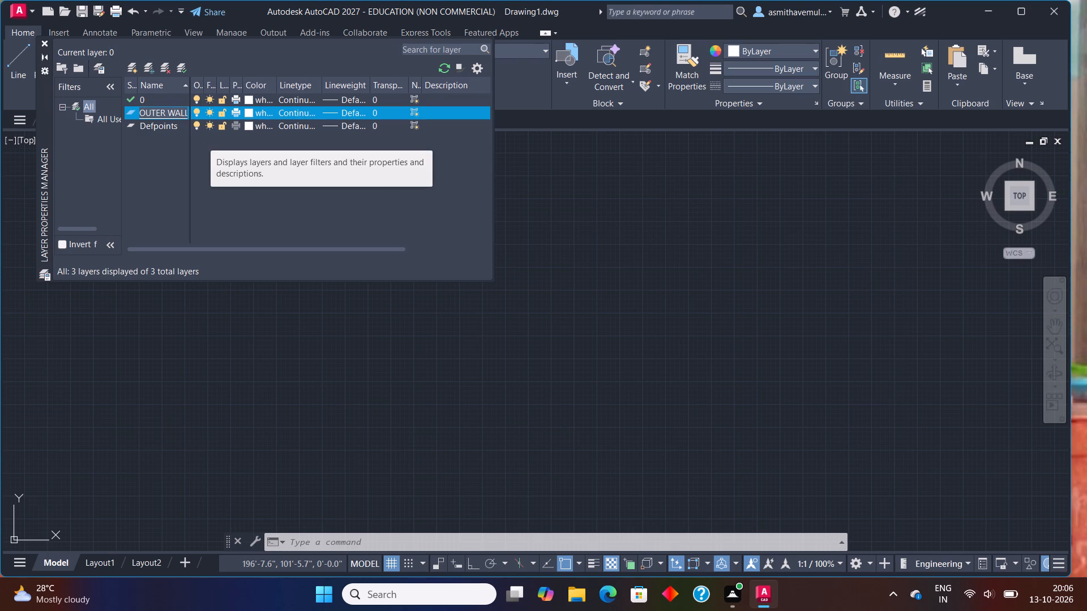
click(248, 111)
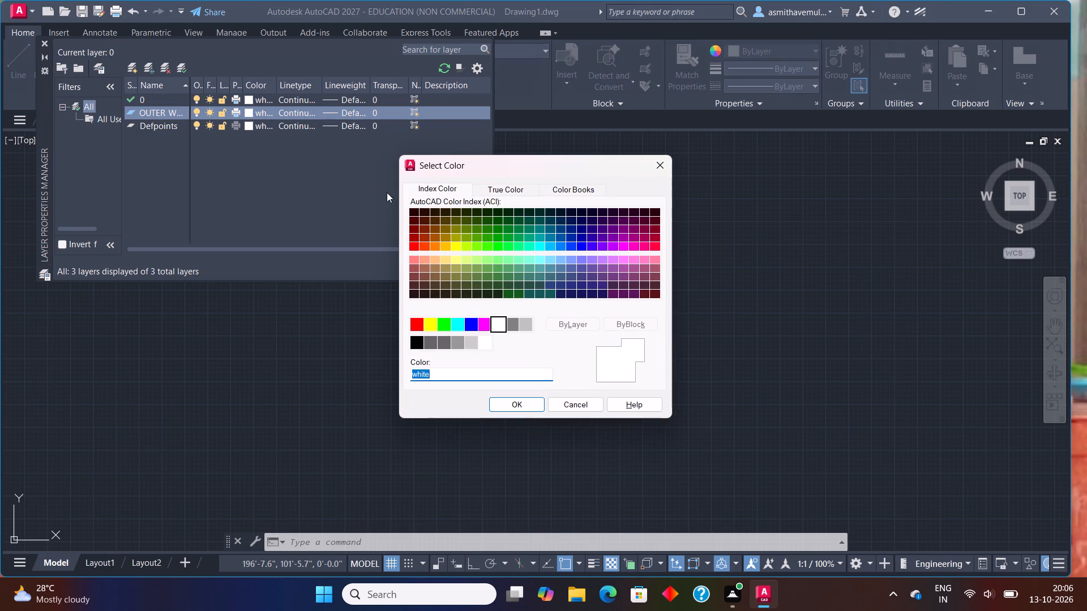
click(468, 326)
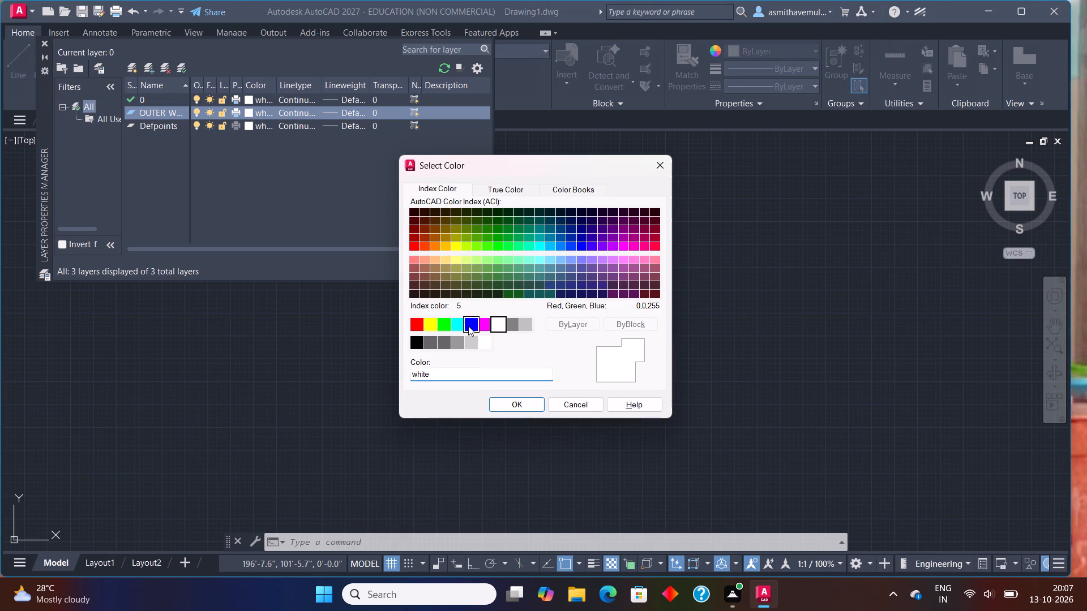
click(508, 405)
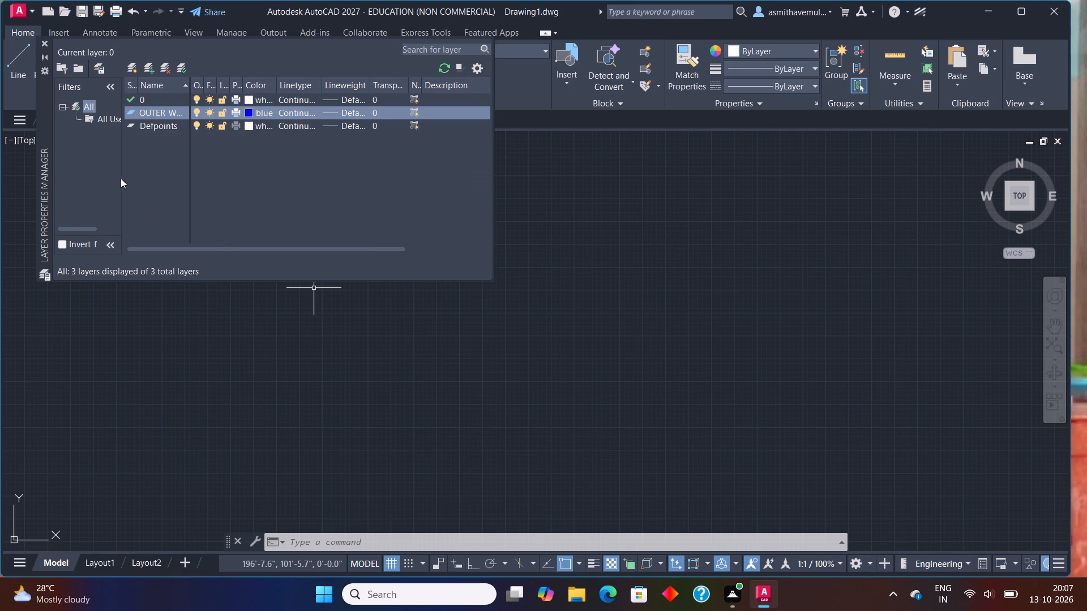
Create a new layer named INNER WALL and set its color to magenta.
click(129, 70)
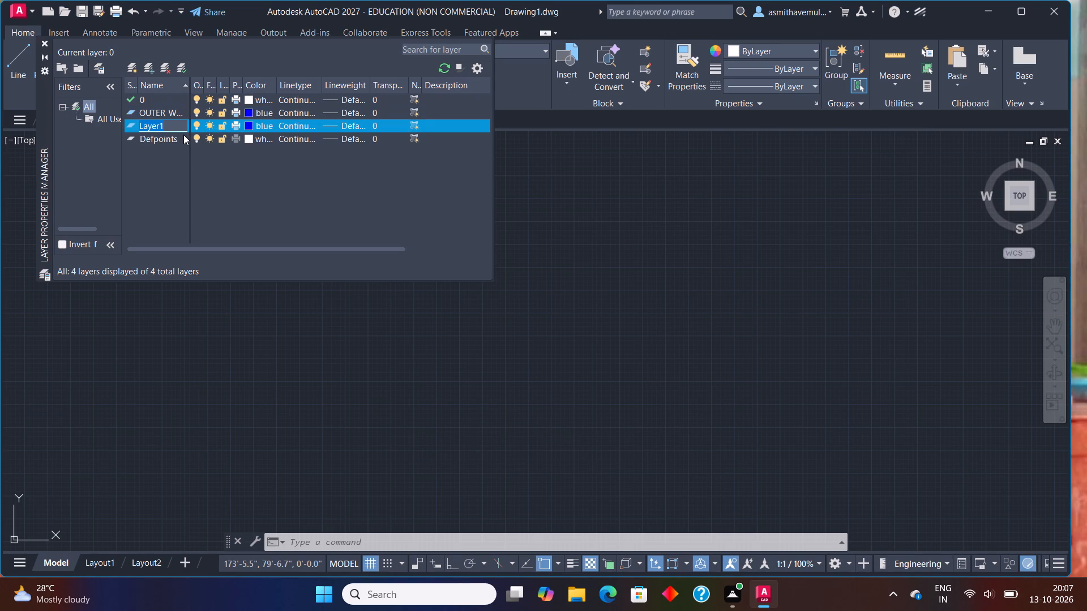
key(BackSpace)
text(INNER)
key(space)
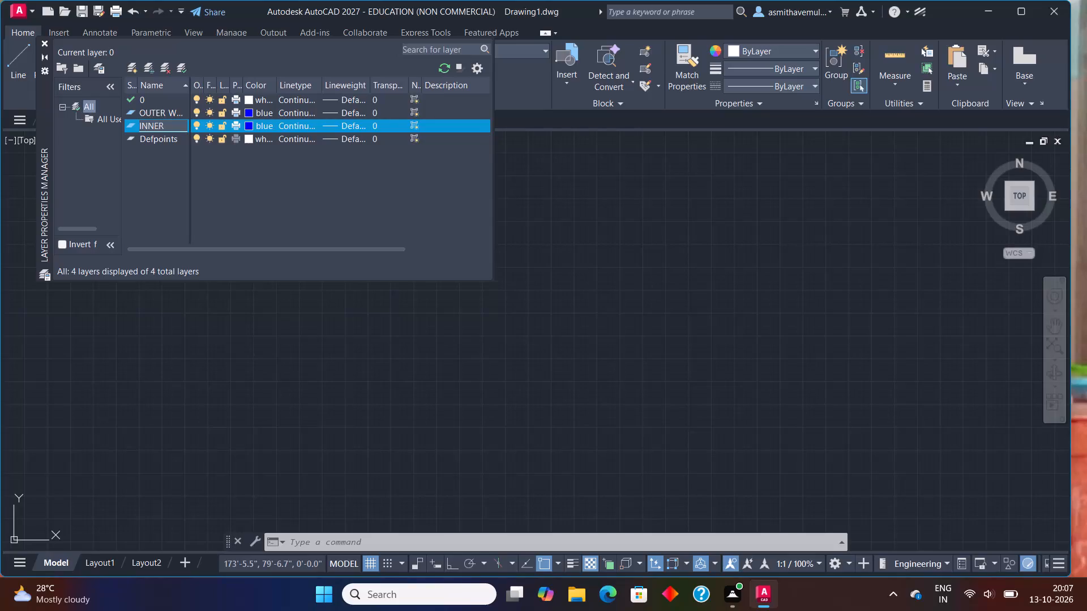
key(w)
text(ALL)
click(246, 126)
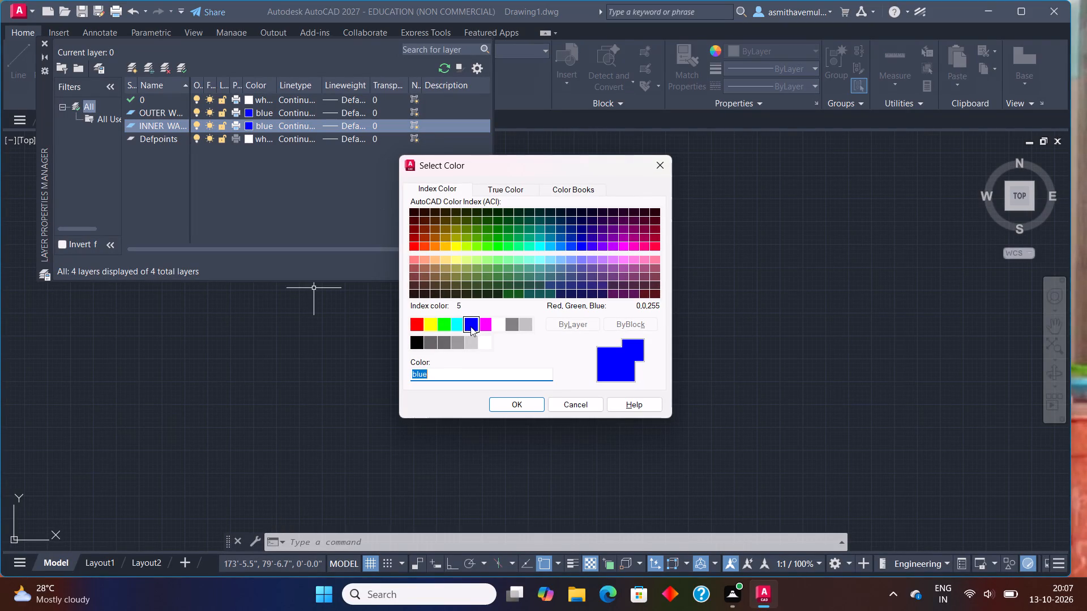
click(486, 321)
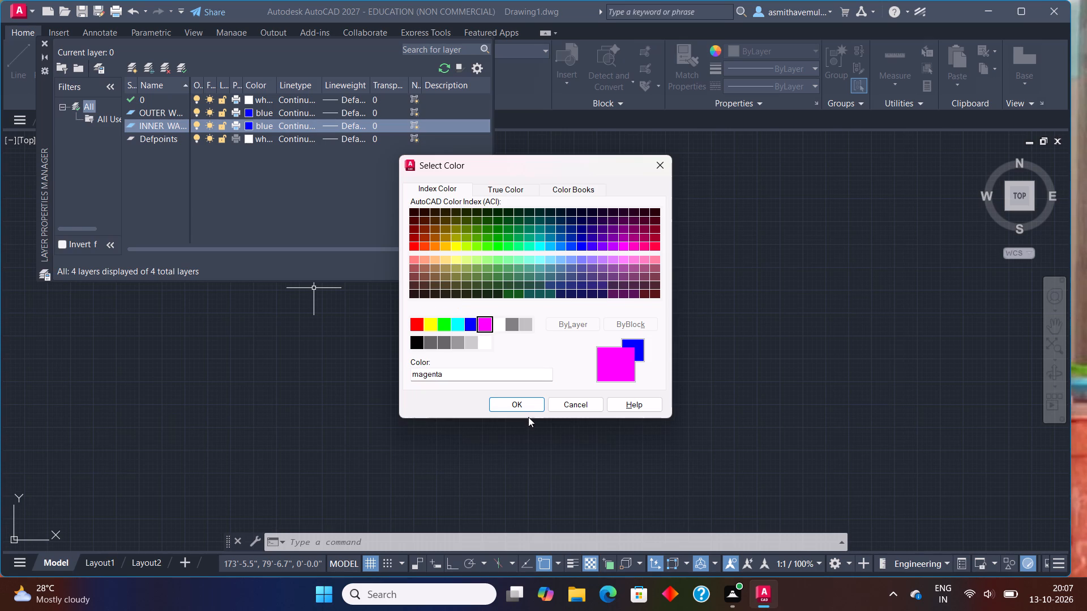
click(528, 399)
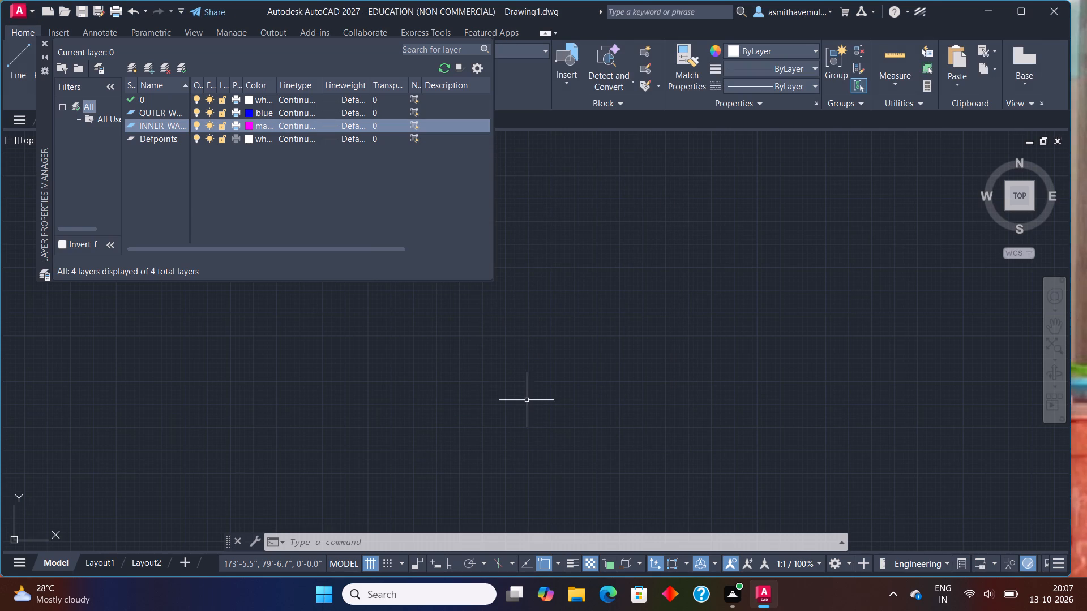
Create a new layer named DOORS and set its color to red.
click(135, 65)
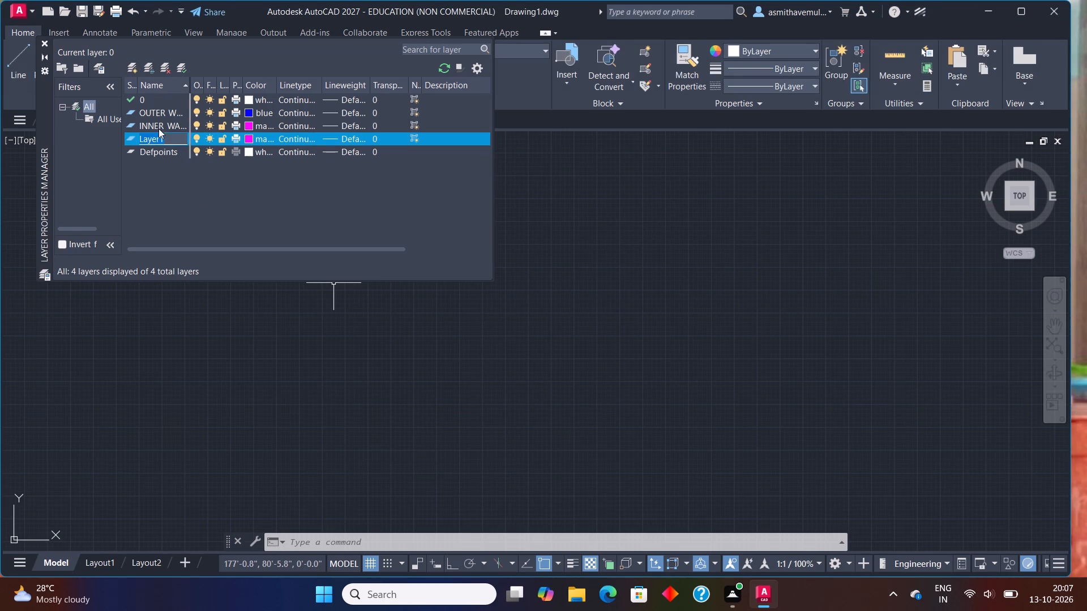
key(BackSpace)
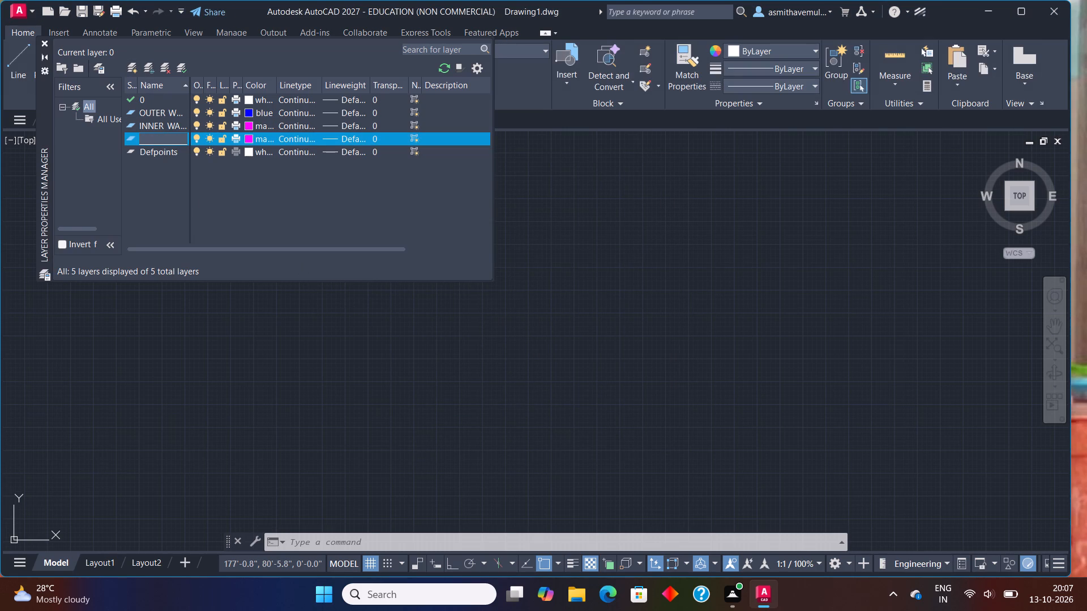
text(DOORS)
click(247, 137)
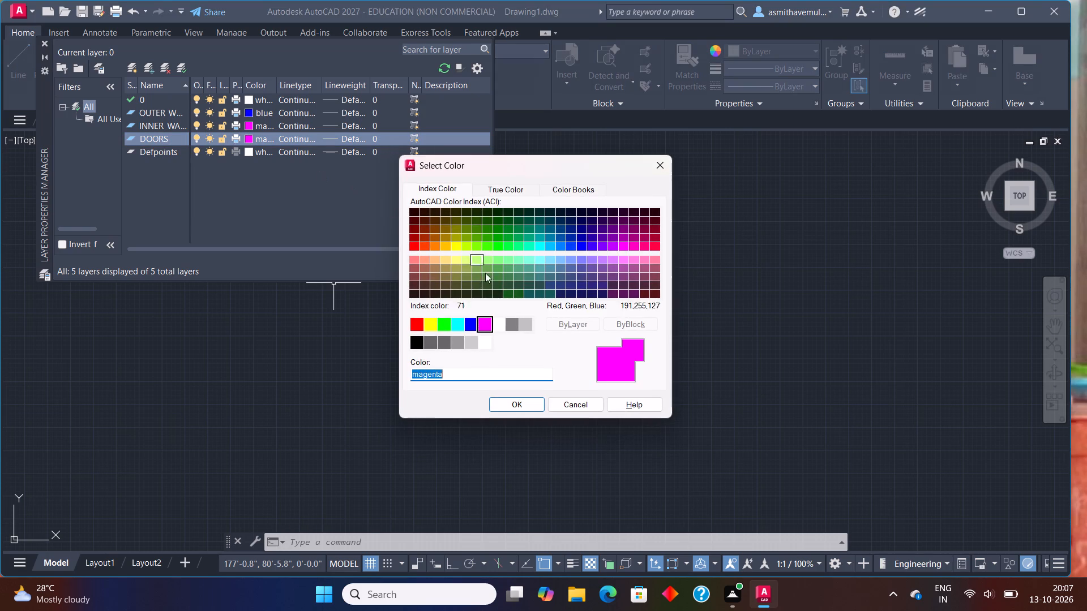
click(460, 328)
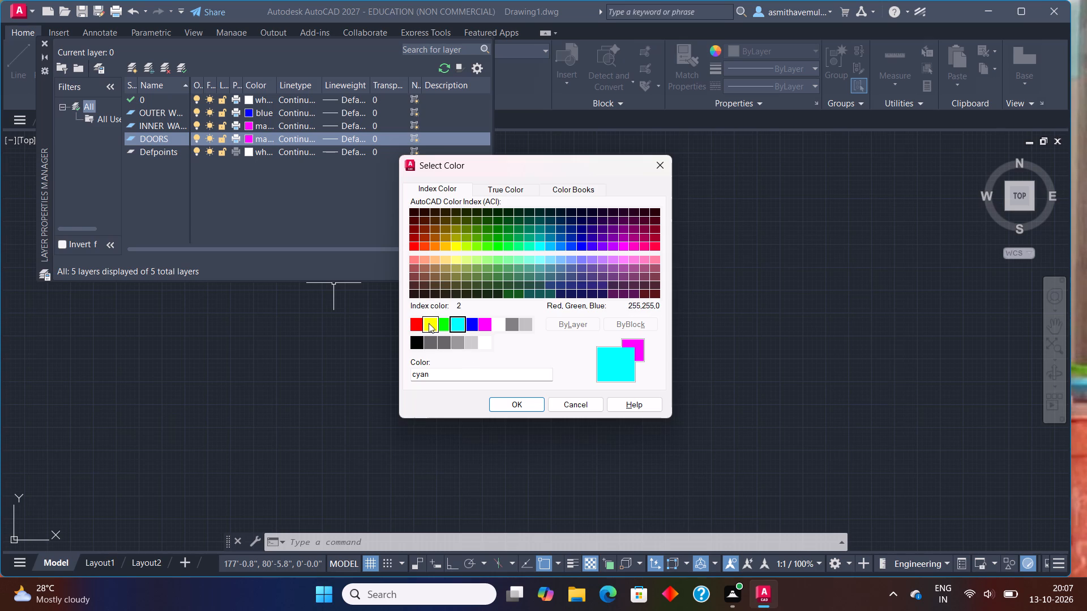
click(414, 323)
click(526, 401)
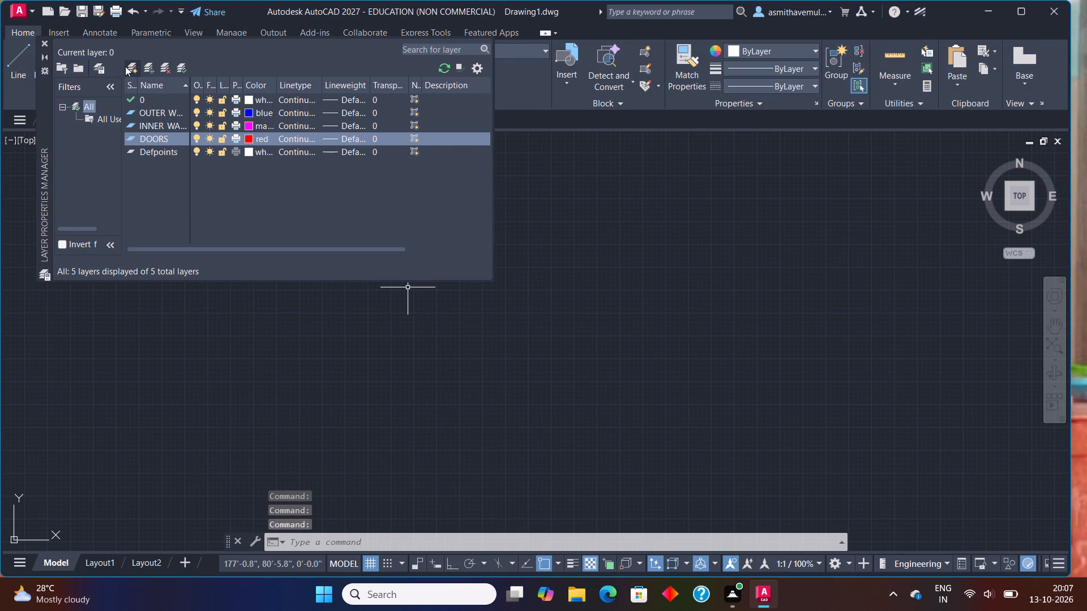
Create a new layer named WINDOWS and set its color to green.
click(126, 66)
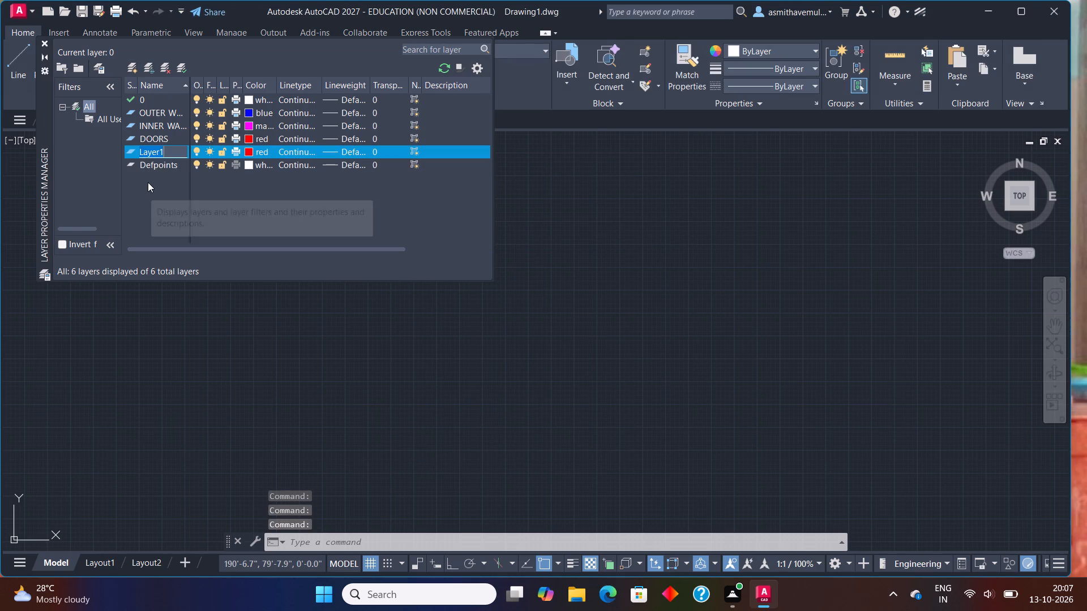
key(BackSpace)
text(WINDOWS)
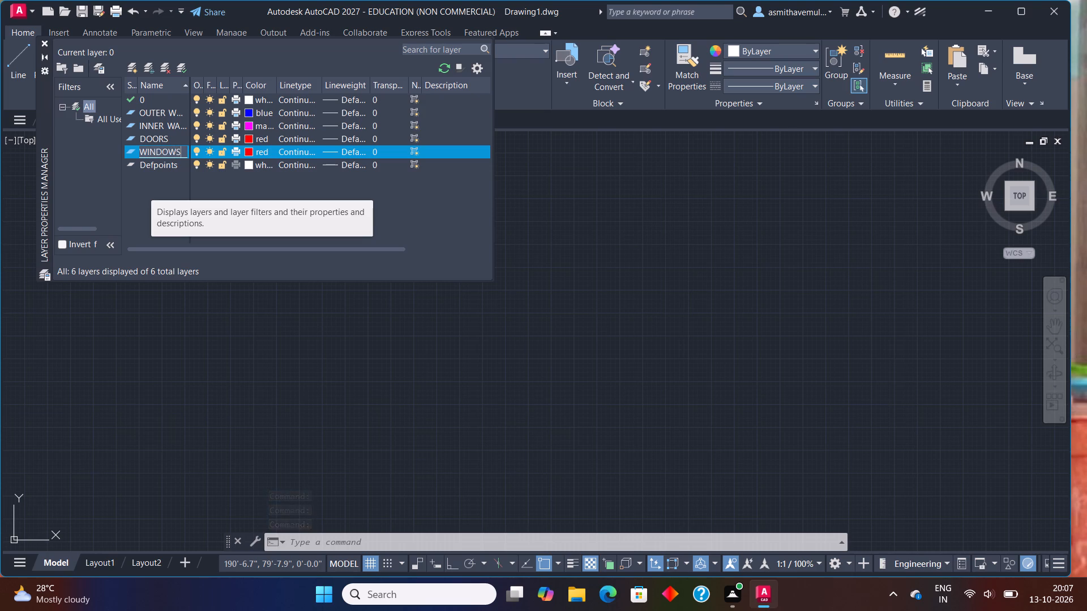
click(251, 149)
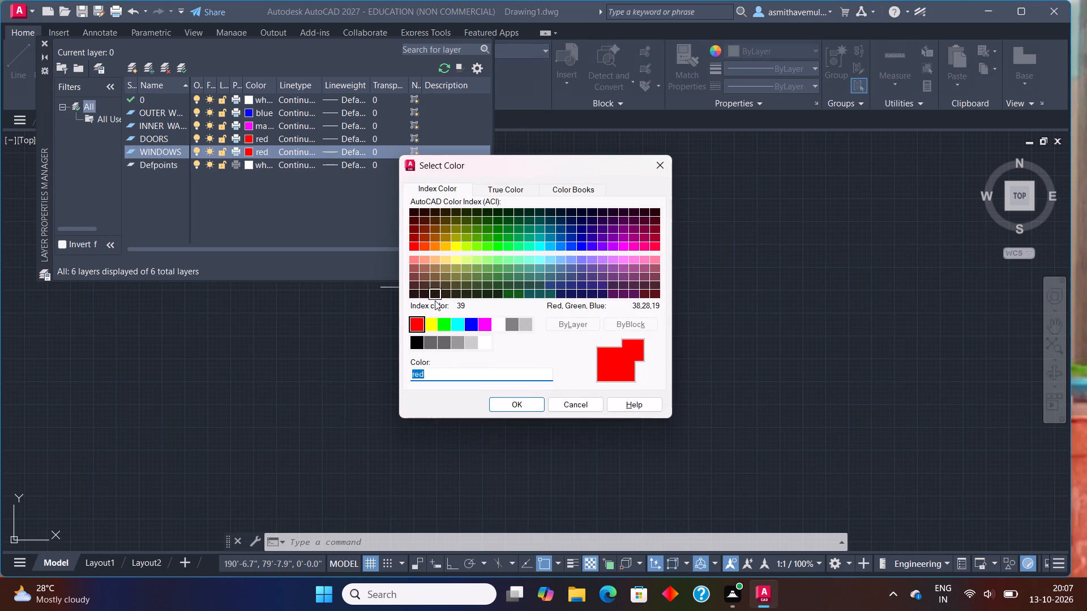
click(440, 322)
click(516, 406)
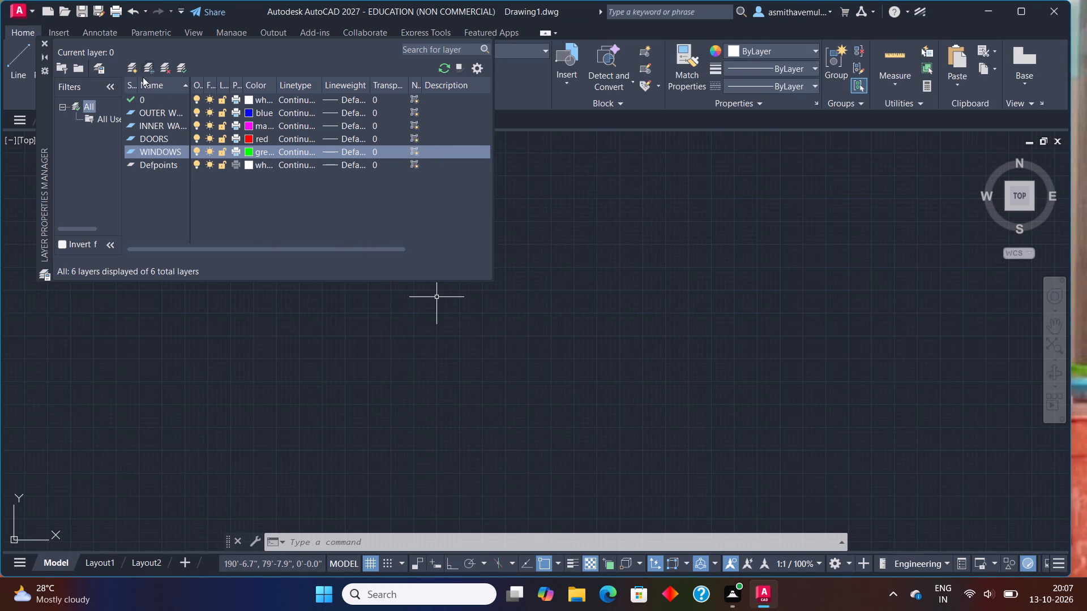
Create a new layer named VENTILATOR and set its color to cyan.
click(136, 65)
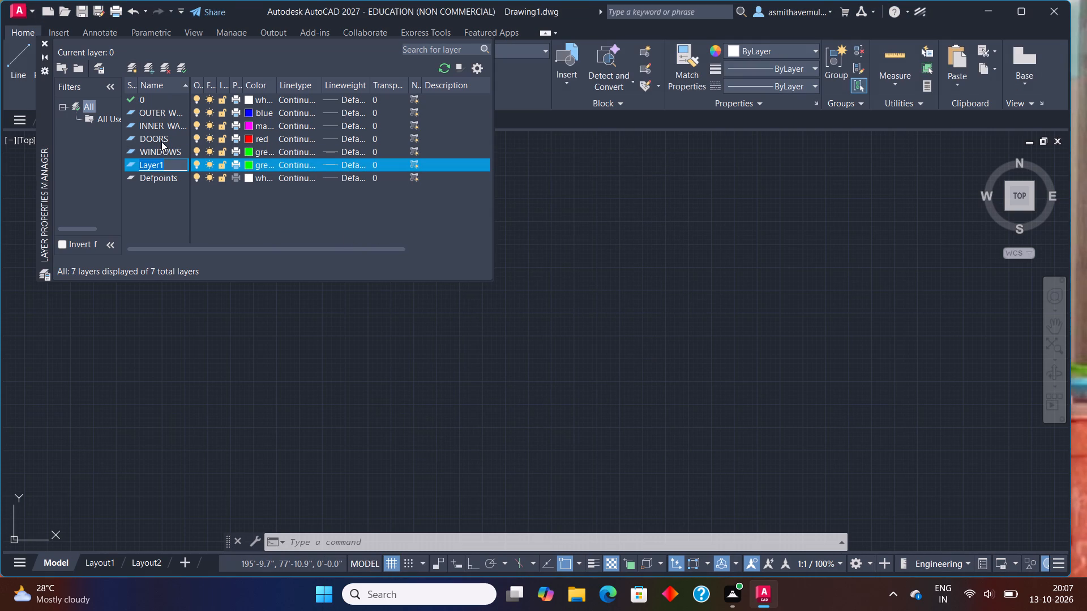
key(BackSpace)
text(VENTILATOR)
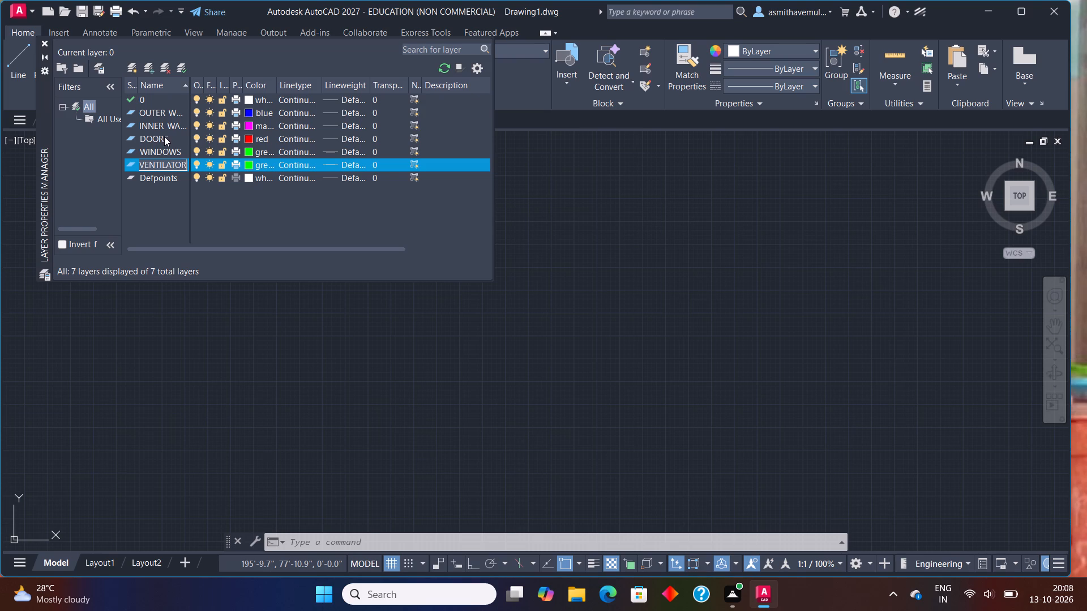
click(249, 163)
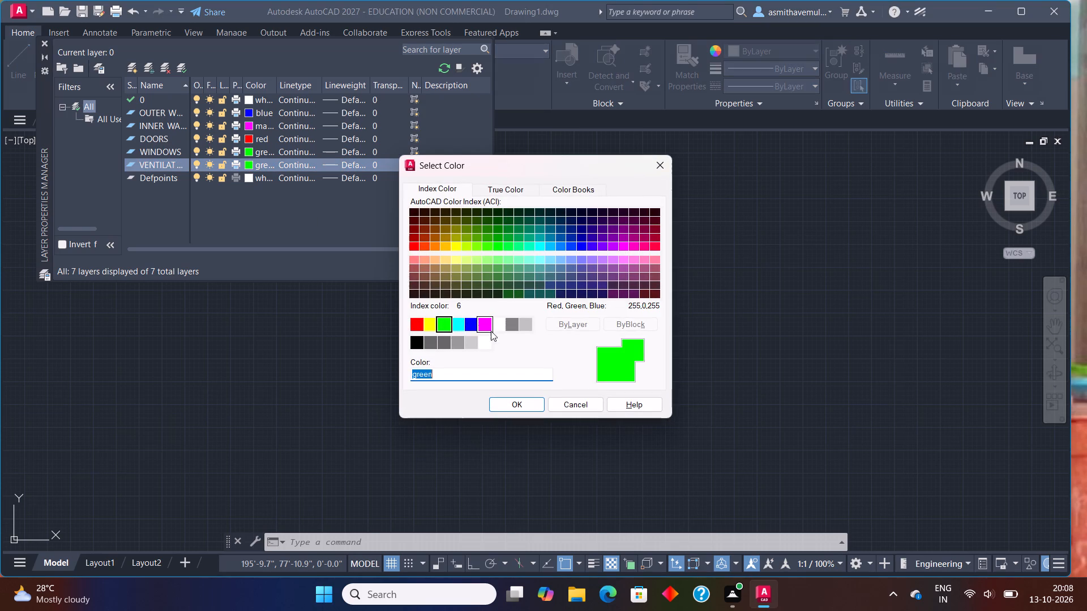
click(456, 319)
click(520, 406)
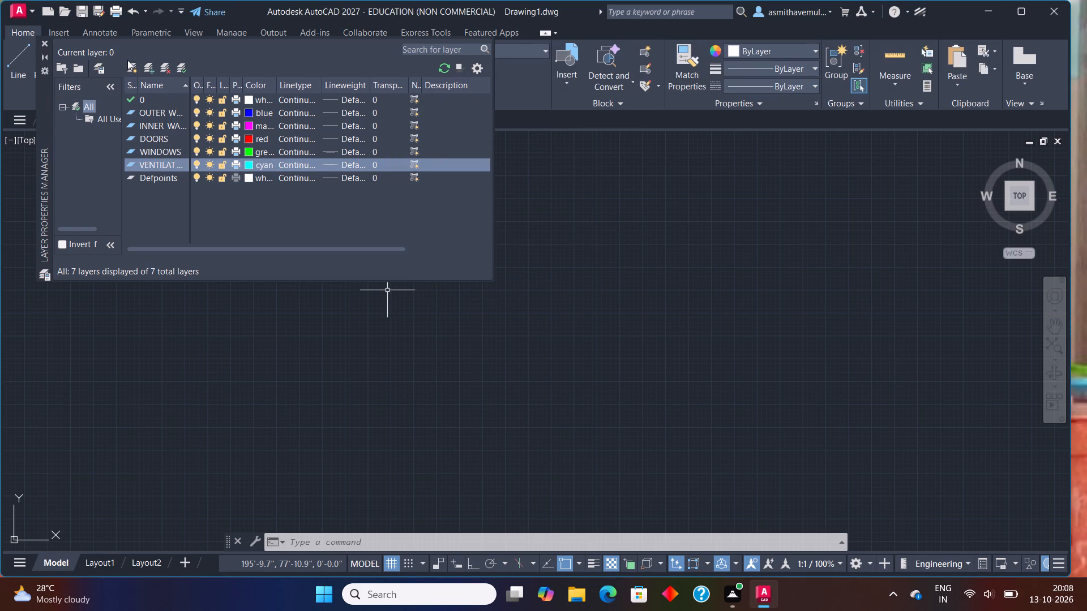
Create a new layer named FURNITURE and set its color to yellow.
click(127, 67)
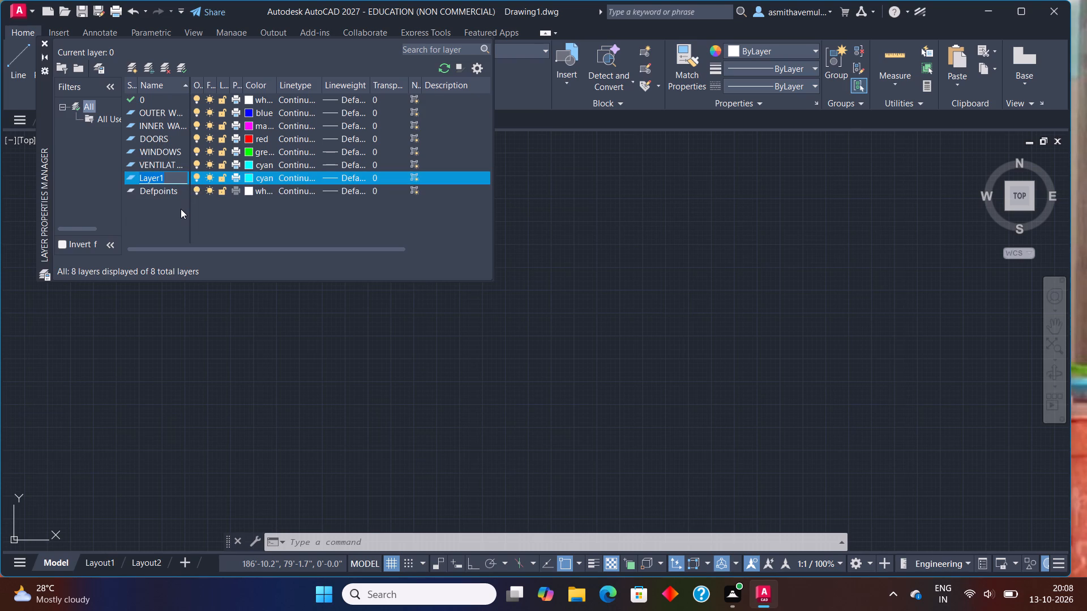
key(BackSpace)
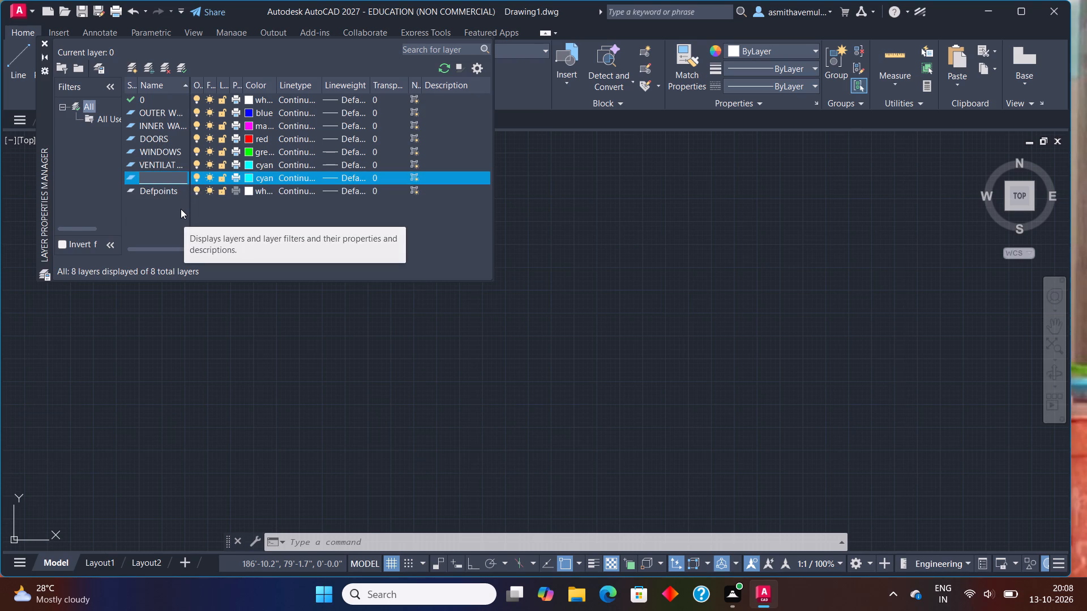
text(FU)
text(RNITURE)
click(258, 179)
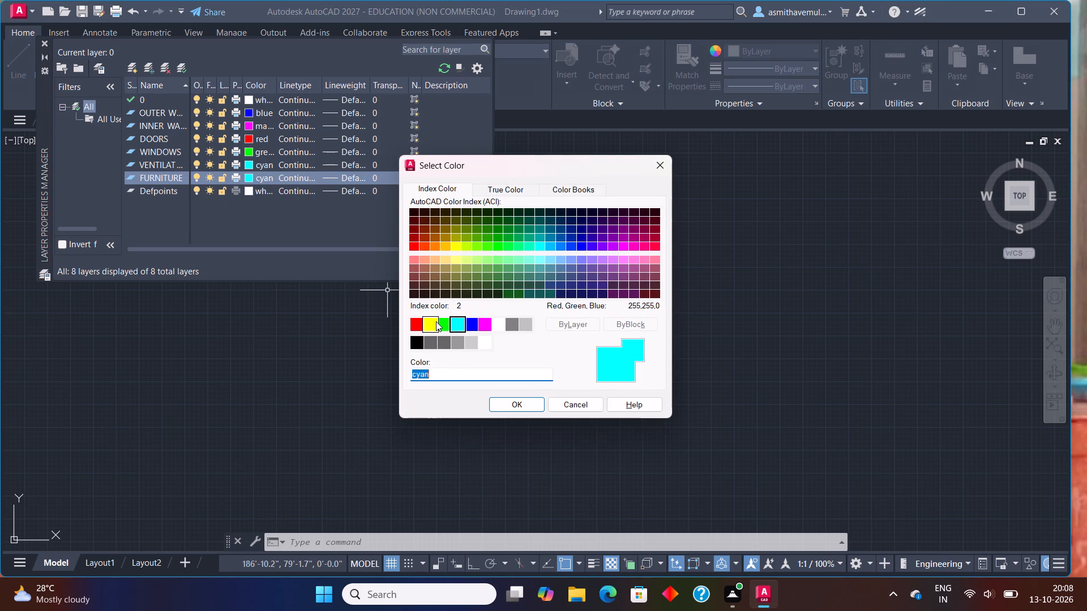
click(435, 321)
click(499, 401)
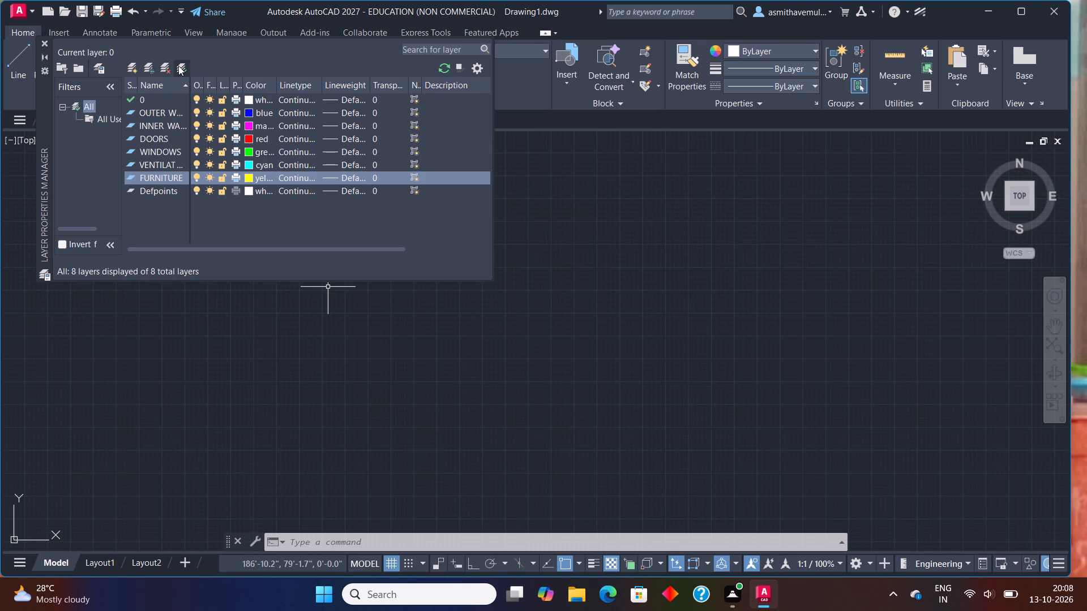
Make OUTER WALL the current layer and close the layer manager.
click(178, 66)
click(162, 114)
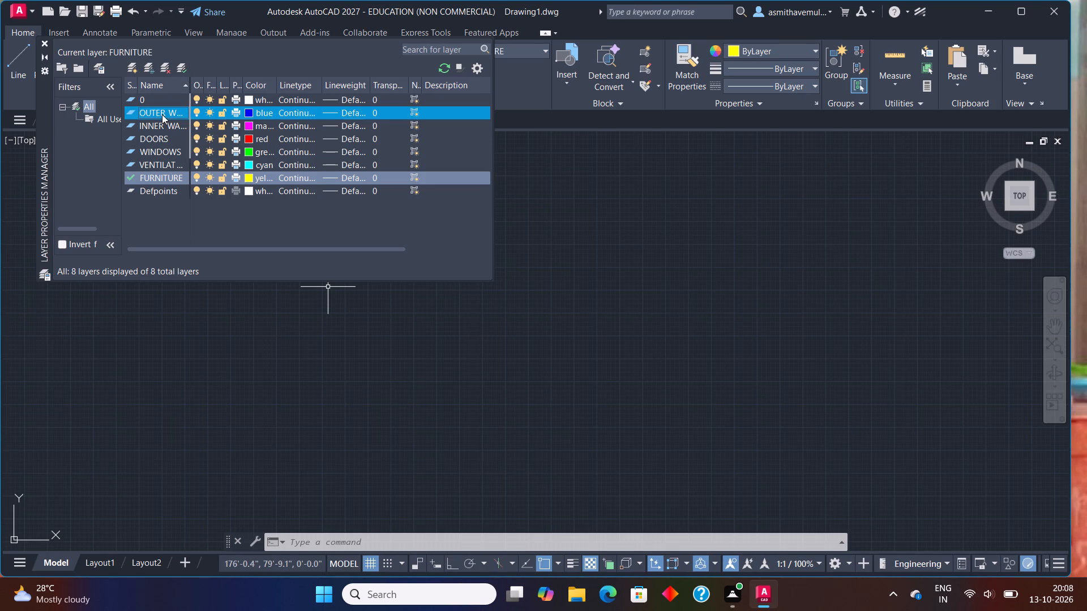
click(179, 68)
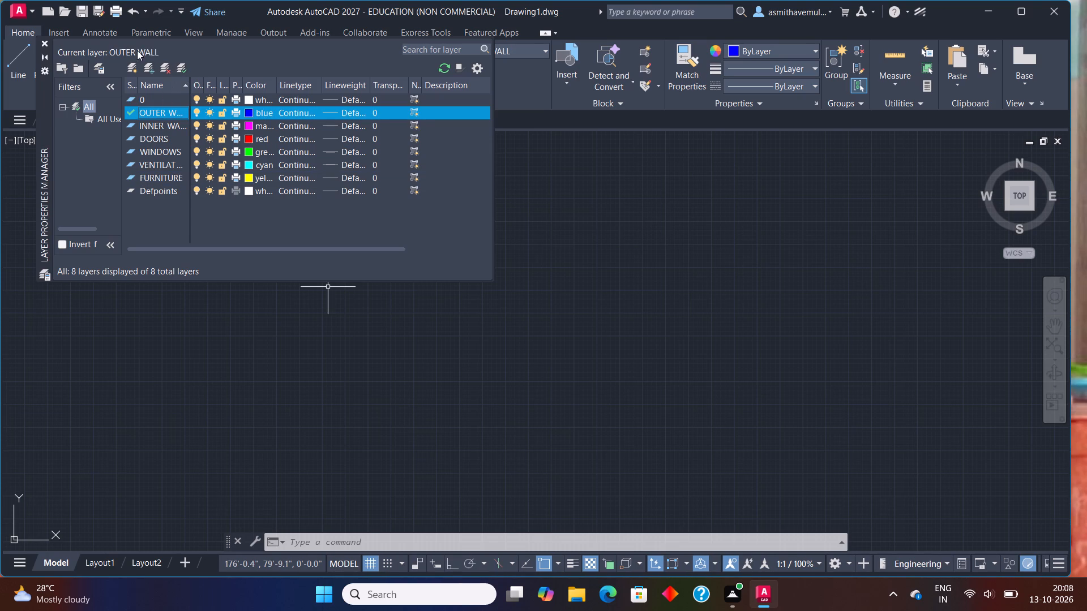
click(42, 41)
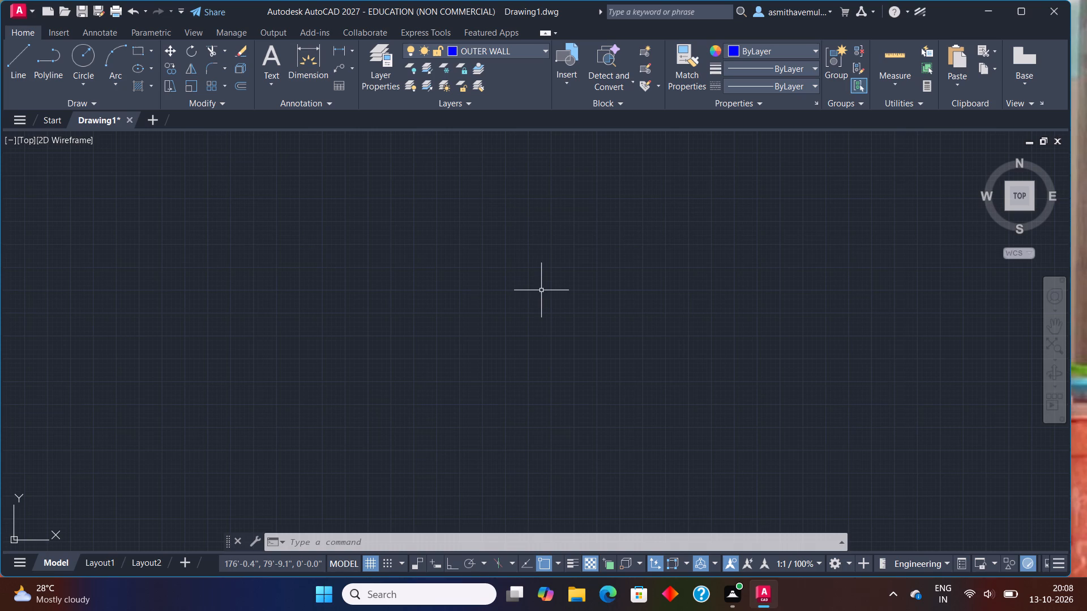
Draw a rectangle 20' long and 40' wide on the OUTER WALL layer as the outer wall outline.
text(REC)
key(Return)
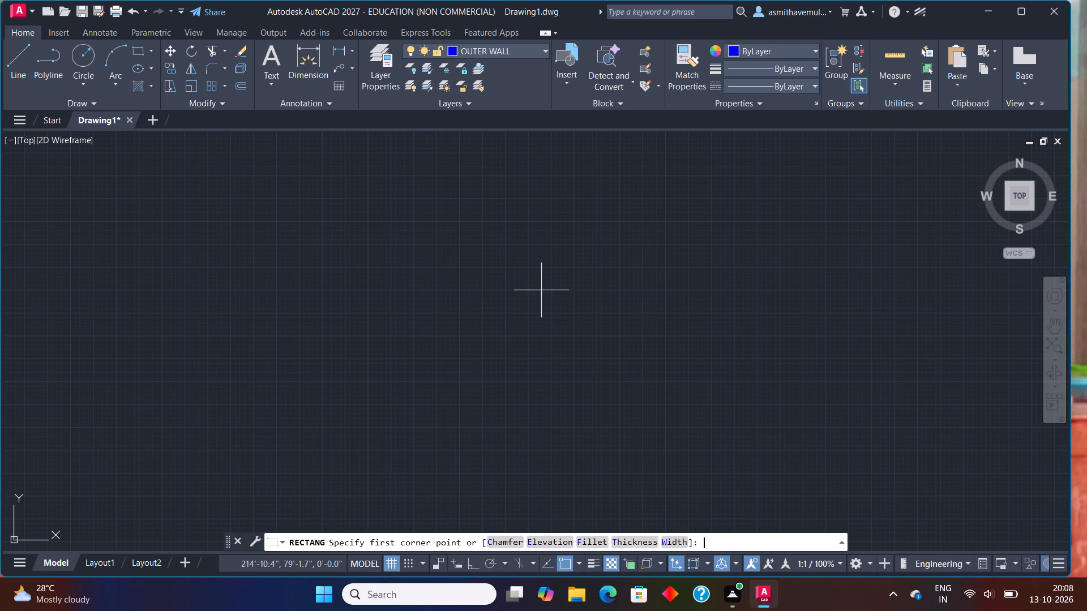
click(432, 466)
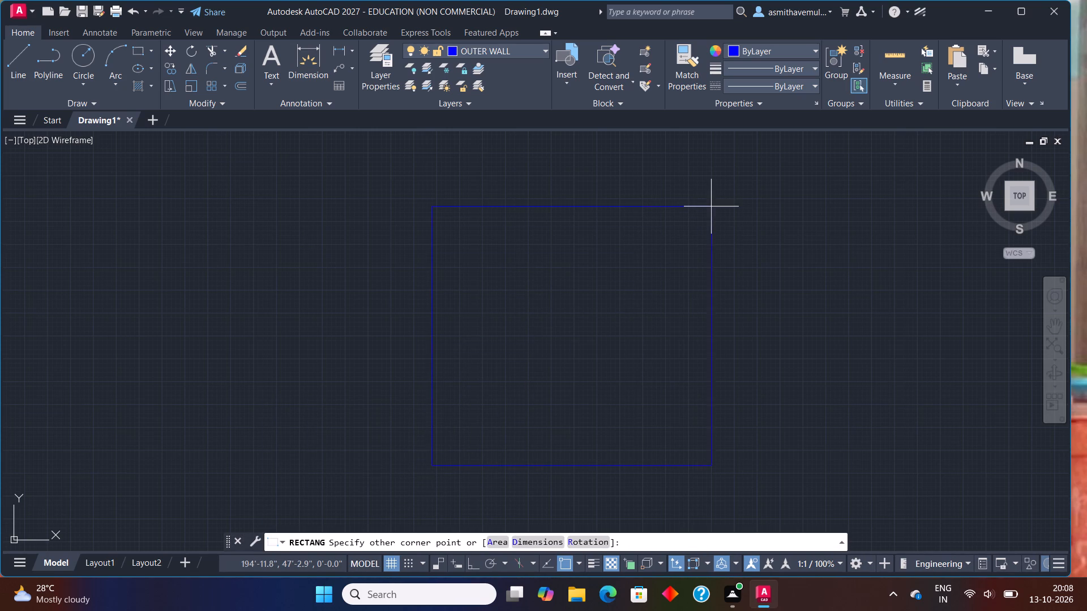
key(d)
key(Return)
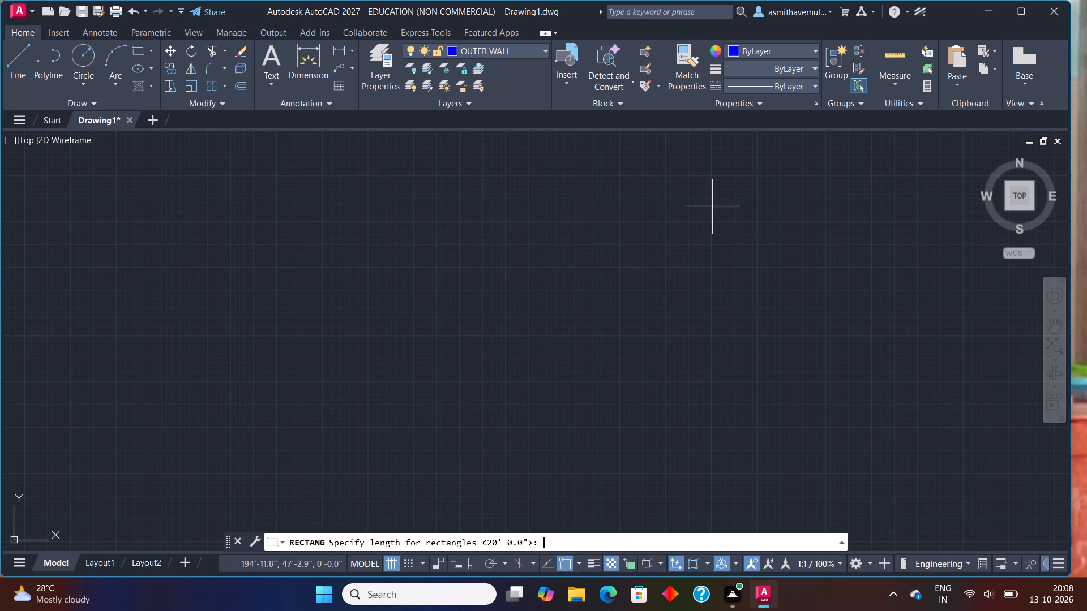
key(2)
text(0')
key(Return)
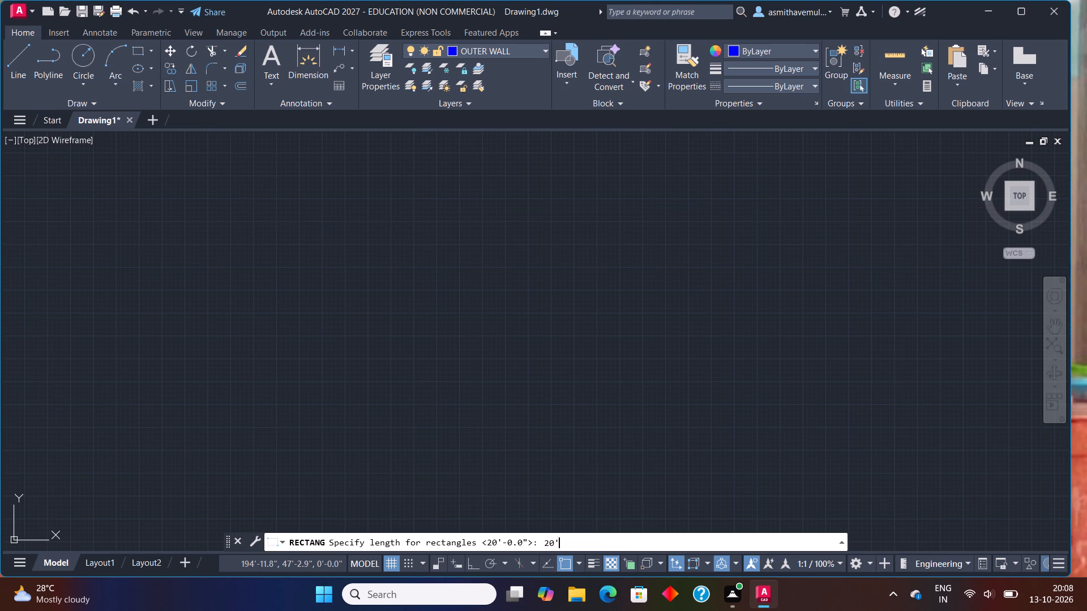
text(40')
key(Return)
click(713, 206)
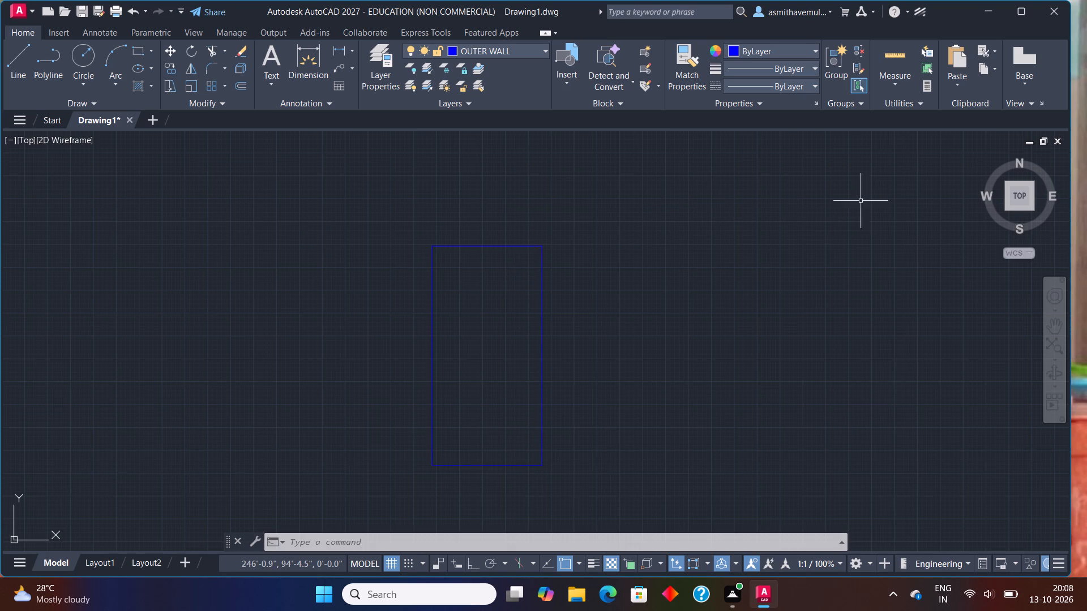
Offset the outer wall rectangle 9" inward to form the wall thickness.
click(1025, 195)
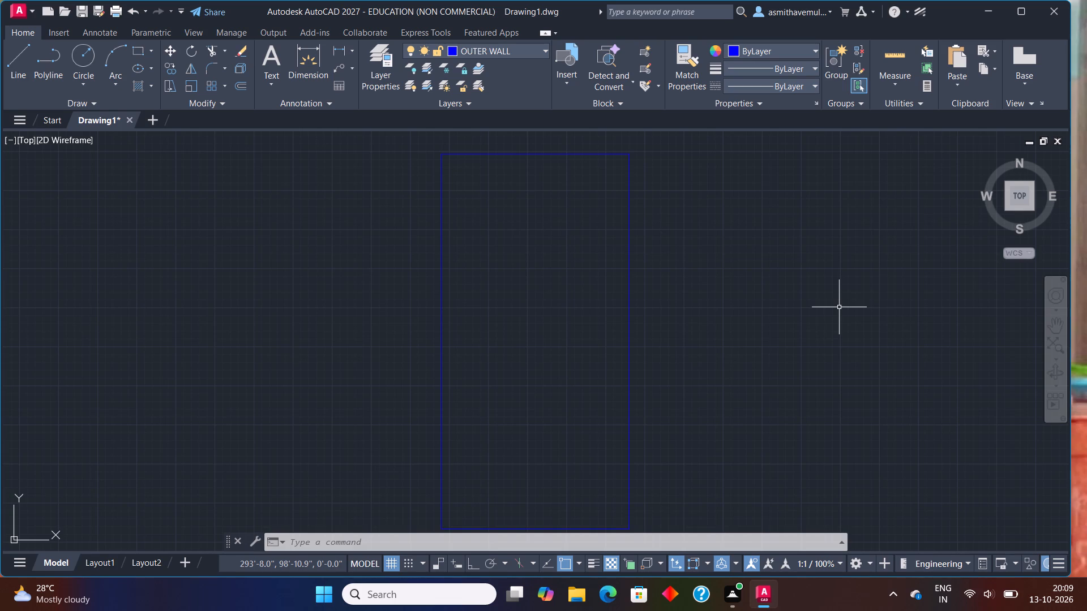
key(o)
key(Return)
key(9)
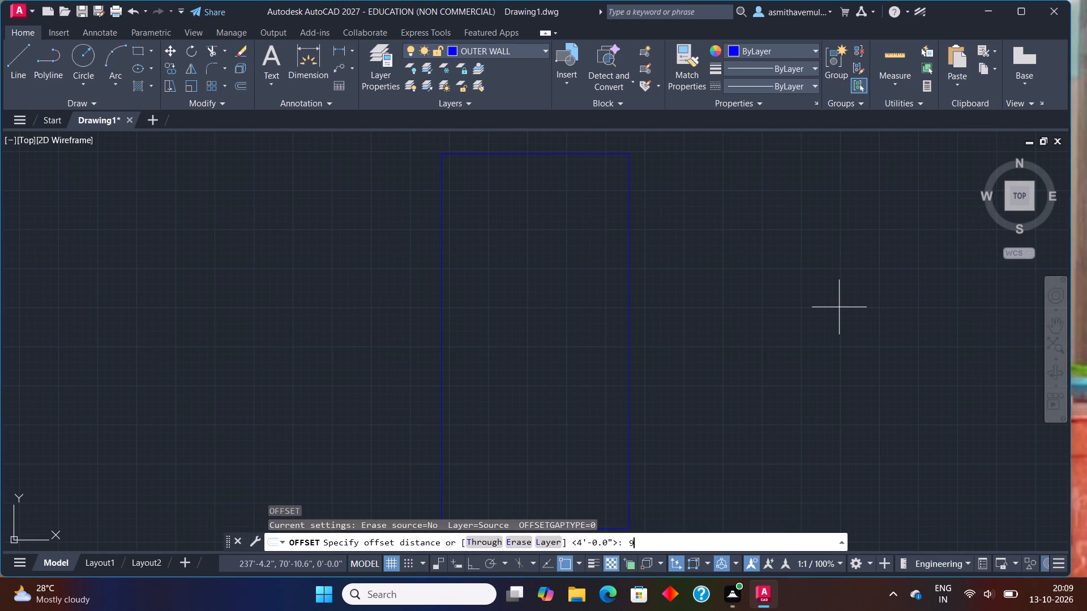
key(shift+quotedbl)
key(Return)
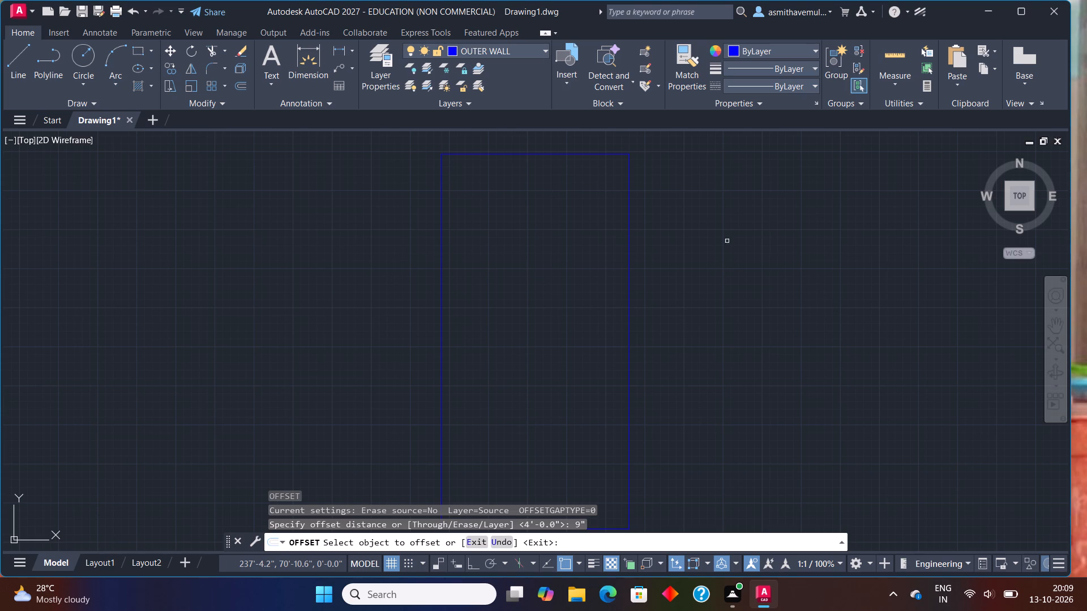
click(610, 154)
click(605, 183)
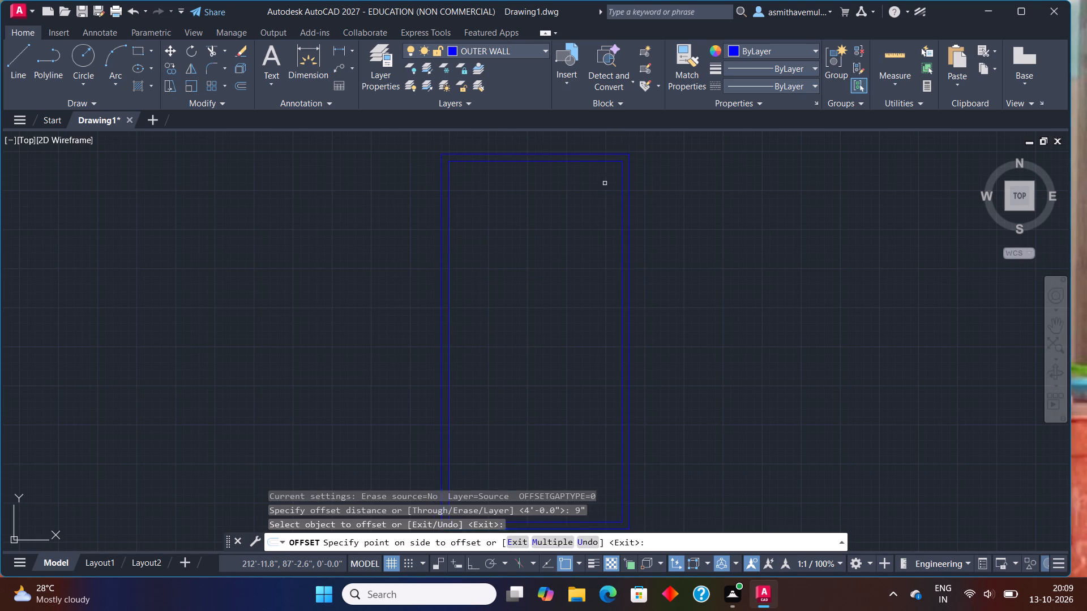
key(Escape)
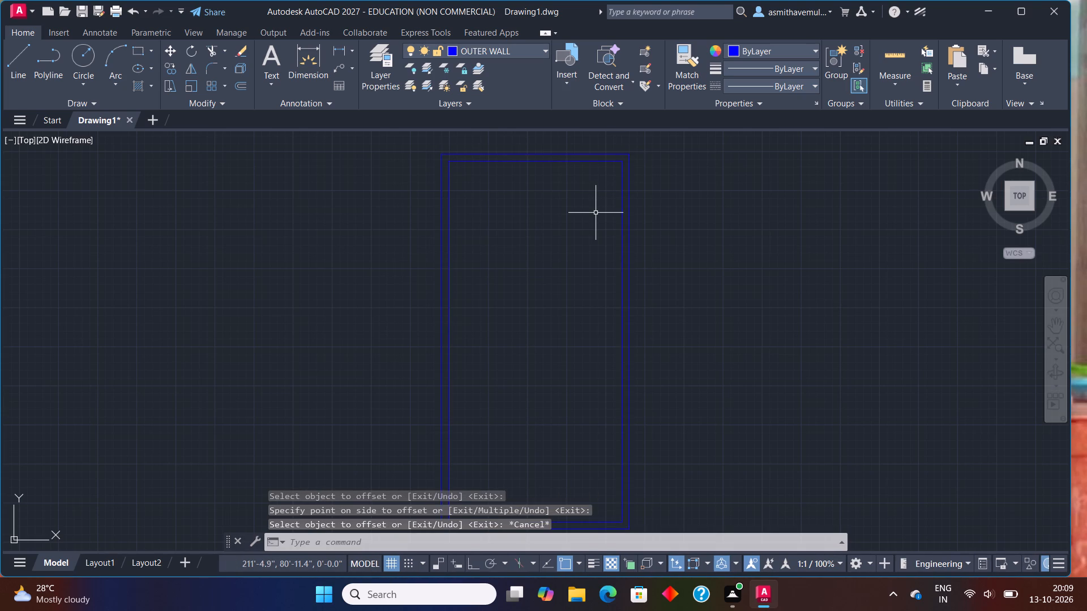
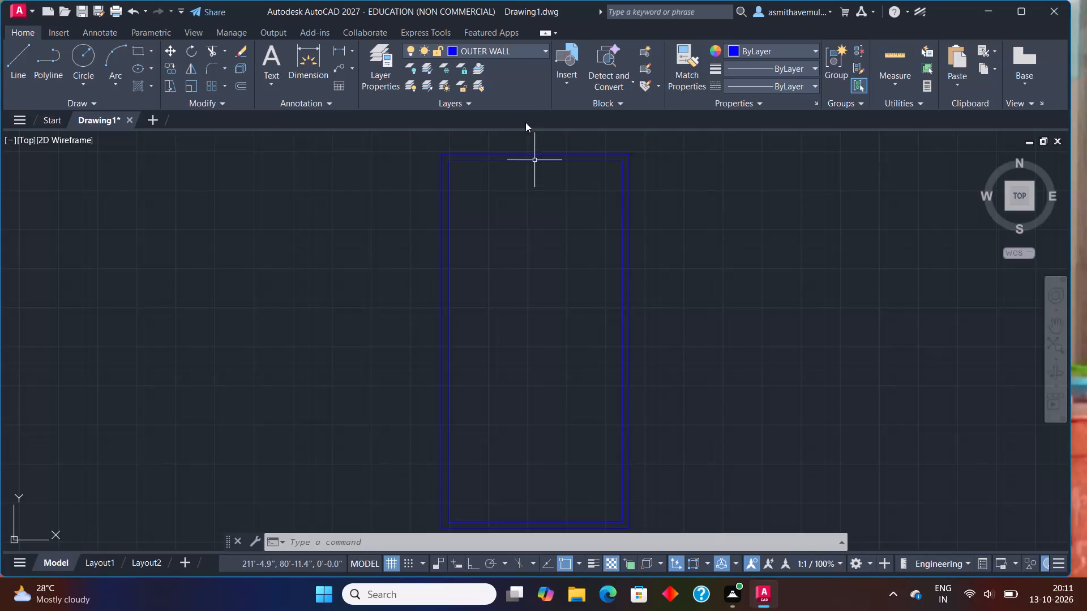
Select the inner offset rectangle of the outer wall outline.
click(535, 159)
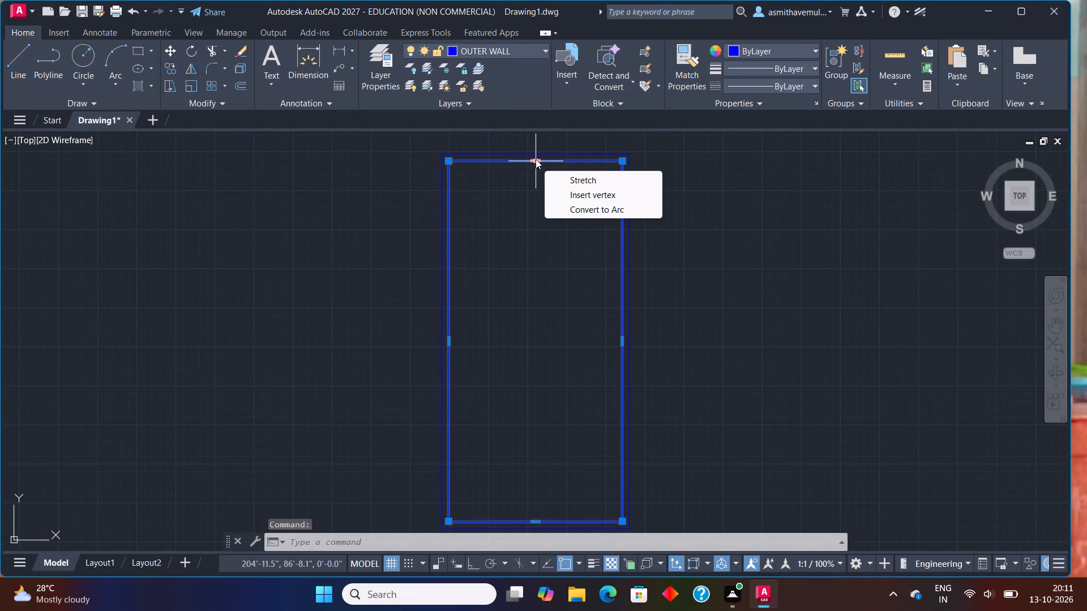
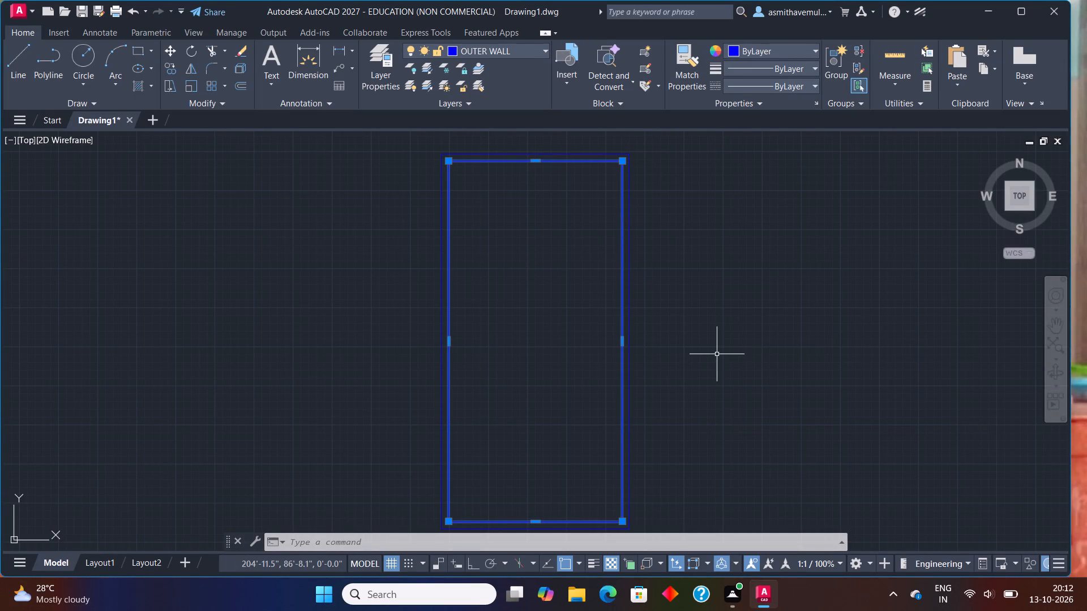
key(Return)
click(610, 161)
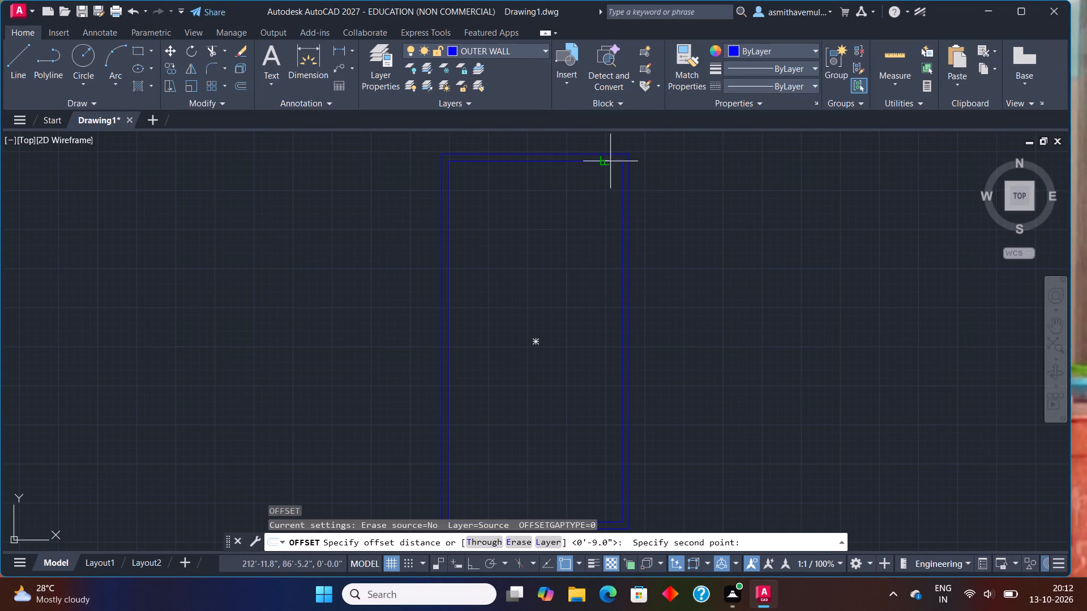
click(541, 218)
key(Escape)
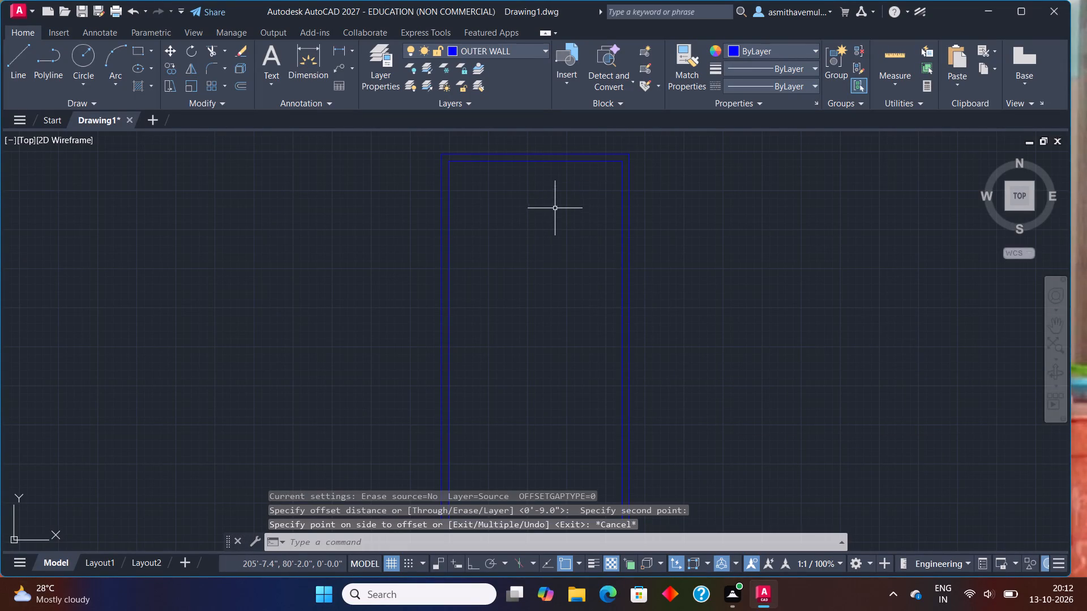
Explode the inner offset rectangle of the outer wall into separate line segments.
click(582, 158)
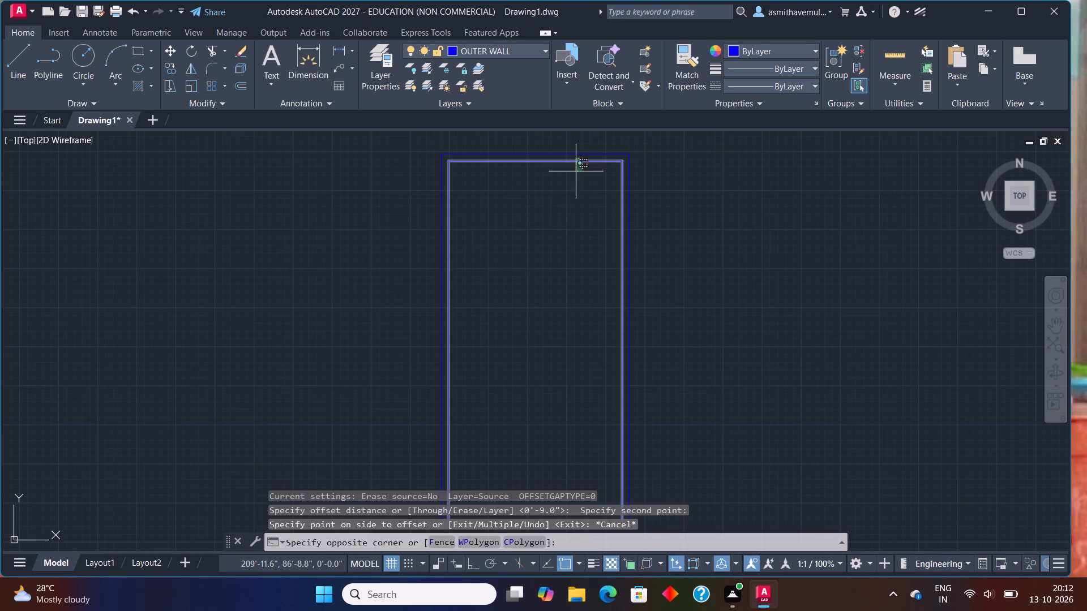
key(Escape)
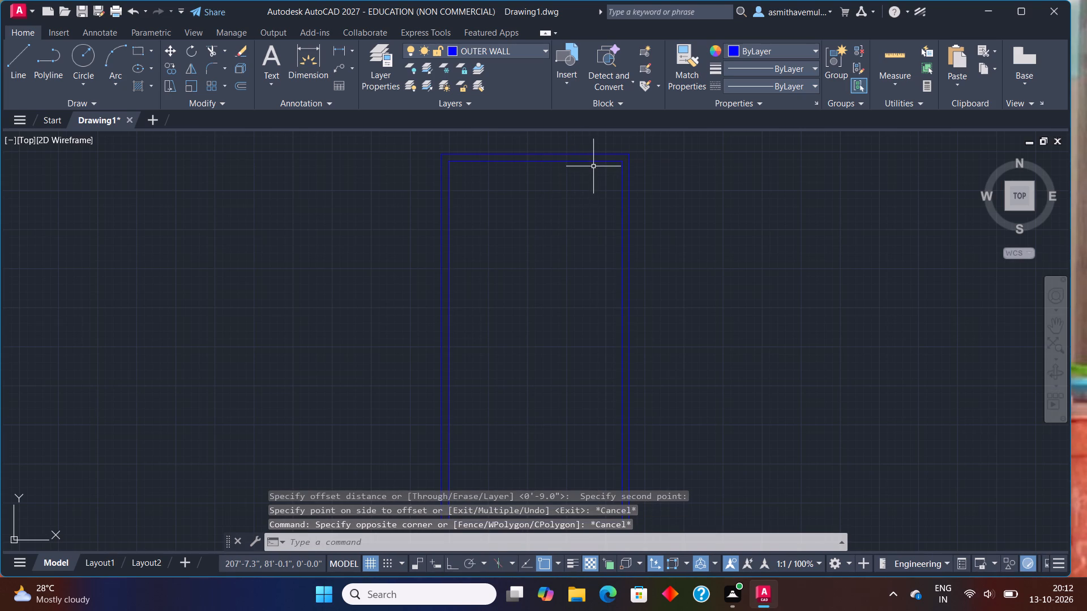
click(596, 161)
key(x)
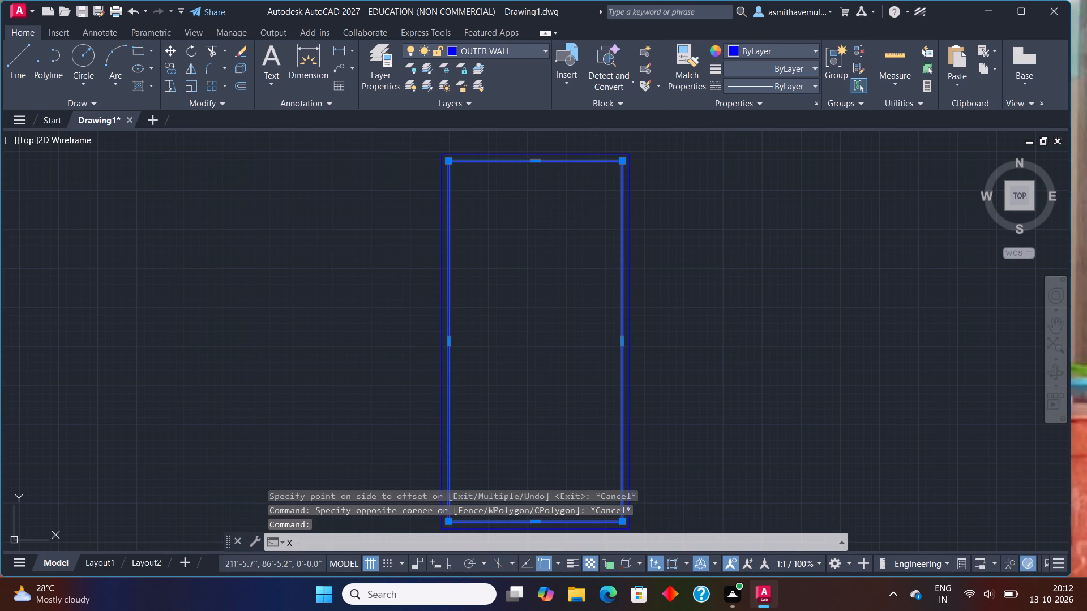
key(Return)
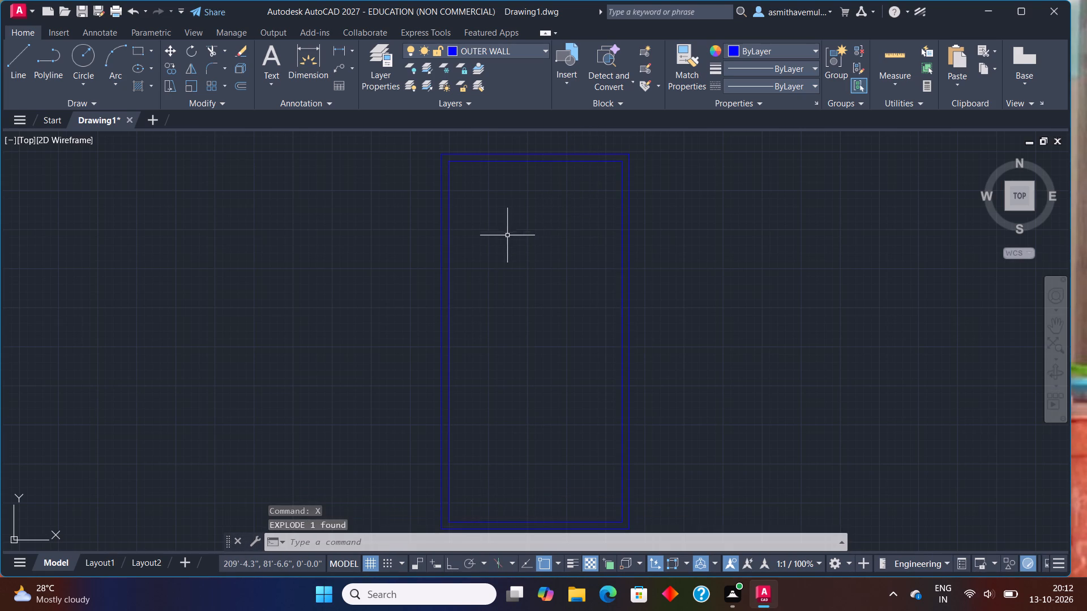
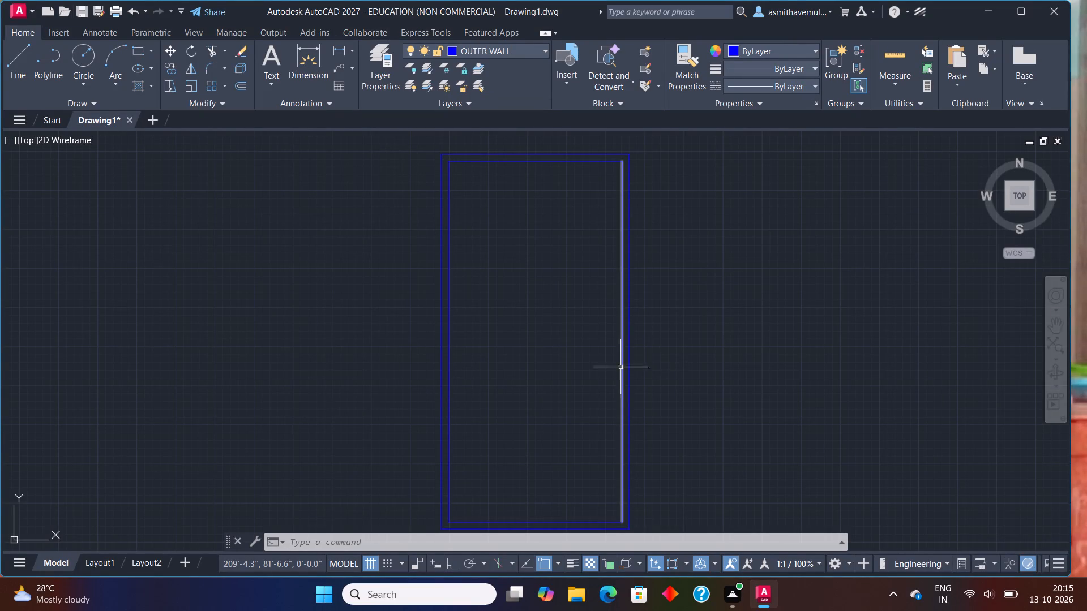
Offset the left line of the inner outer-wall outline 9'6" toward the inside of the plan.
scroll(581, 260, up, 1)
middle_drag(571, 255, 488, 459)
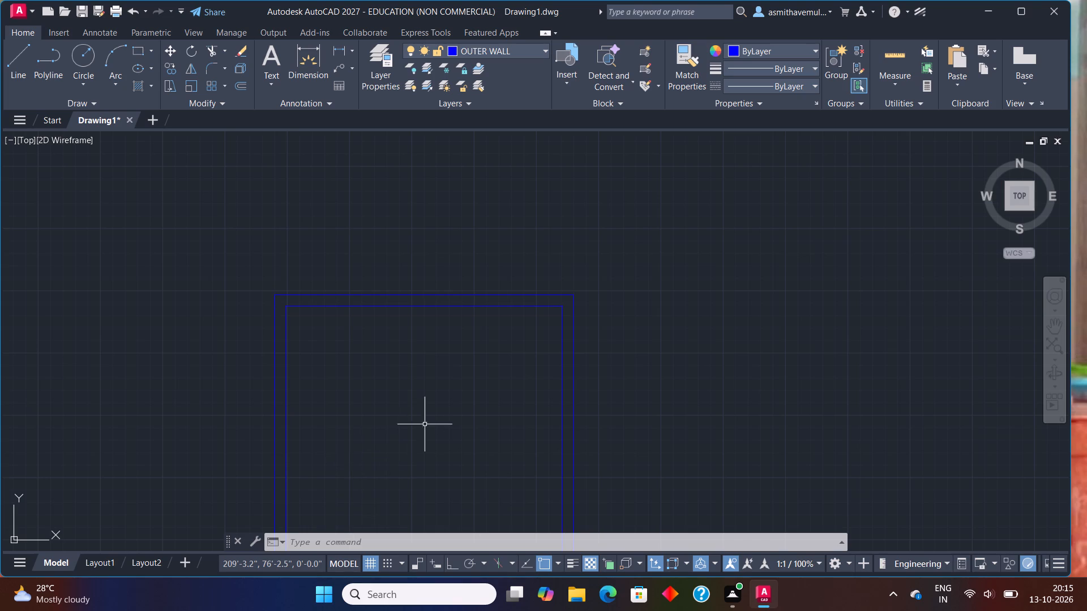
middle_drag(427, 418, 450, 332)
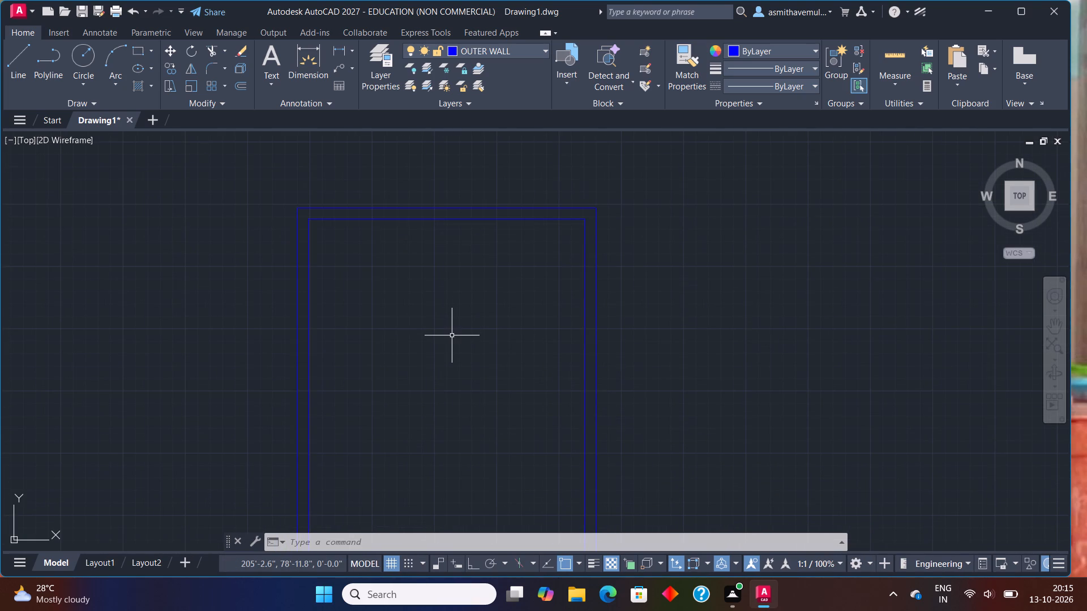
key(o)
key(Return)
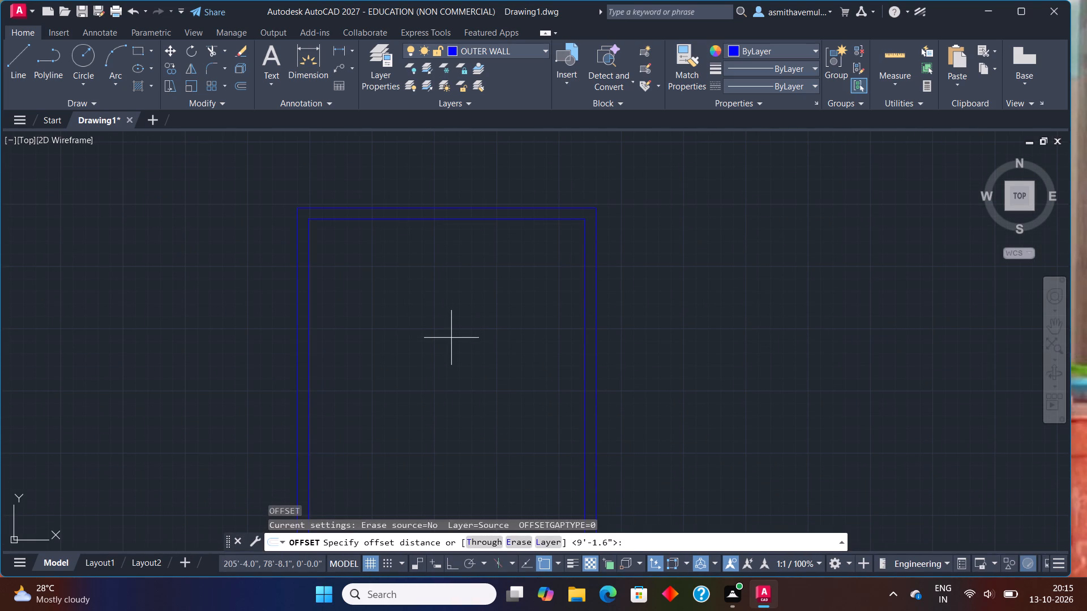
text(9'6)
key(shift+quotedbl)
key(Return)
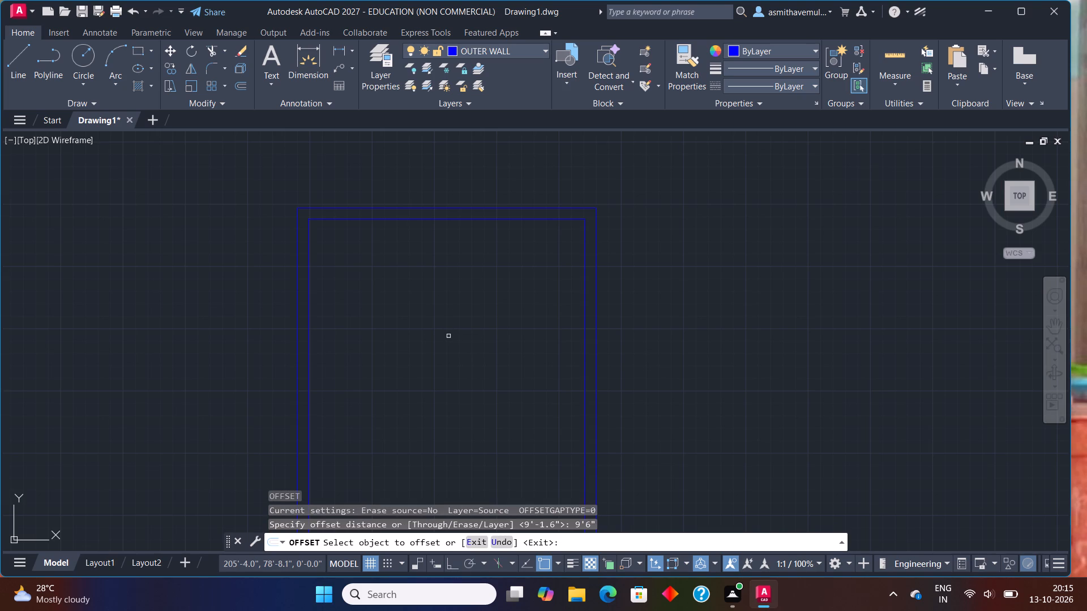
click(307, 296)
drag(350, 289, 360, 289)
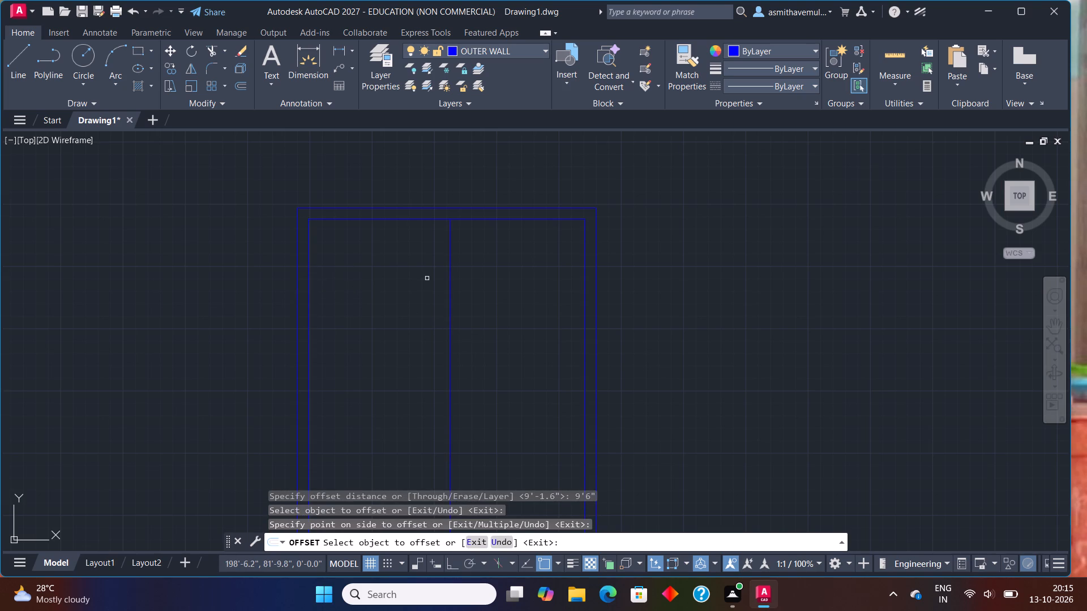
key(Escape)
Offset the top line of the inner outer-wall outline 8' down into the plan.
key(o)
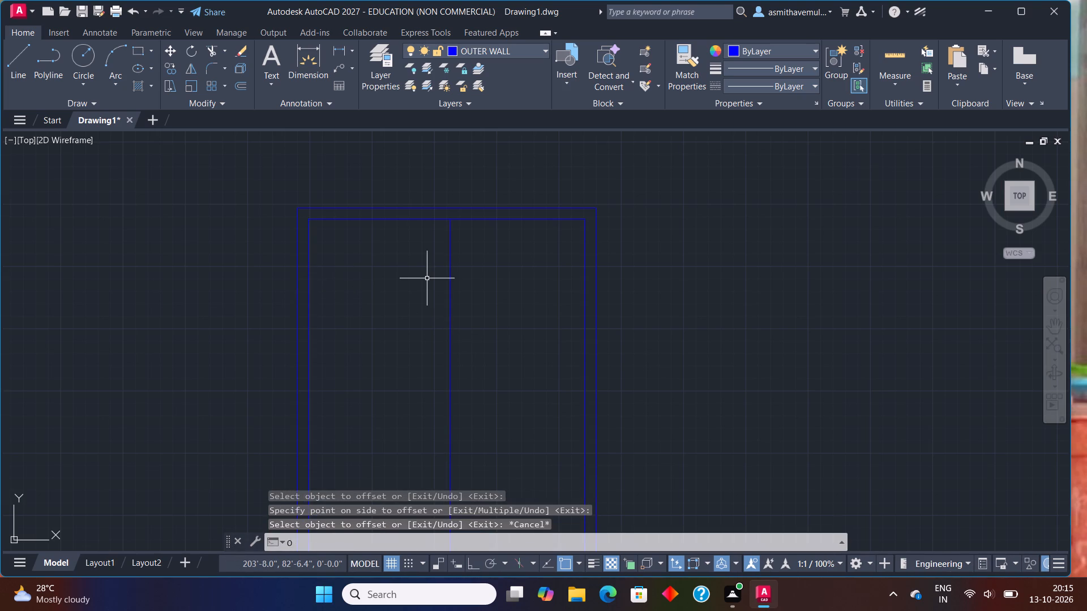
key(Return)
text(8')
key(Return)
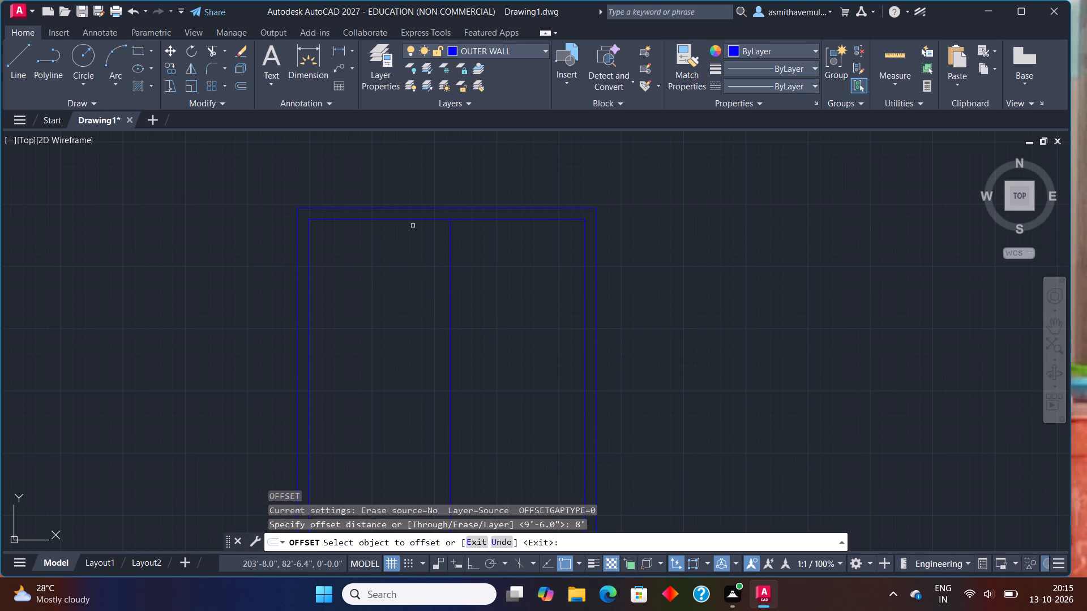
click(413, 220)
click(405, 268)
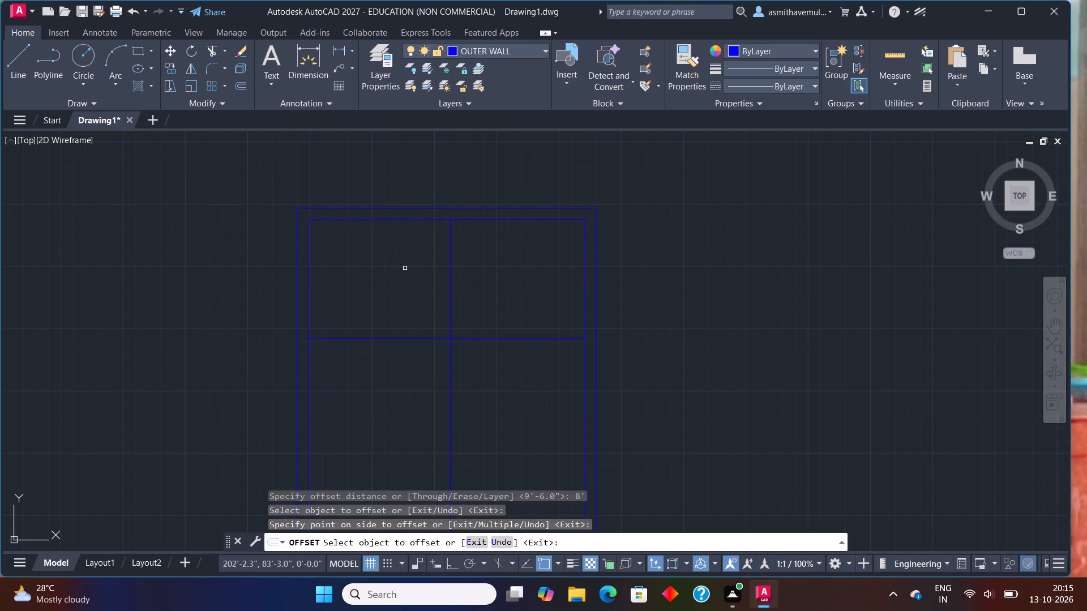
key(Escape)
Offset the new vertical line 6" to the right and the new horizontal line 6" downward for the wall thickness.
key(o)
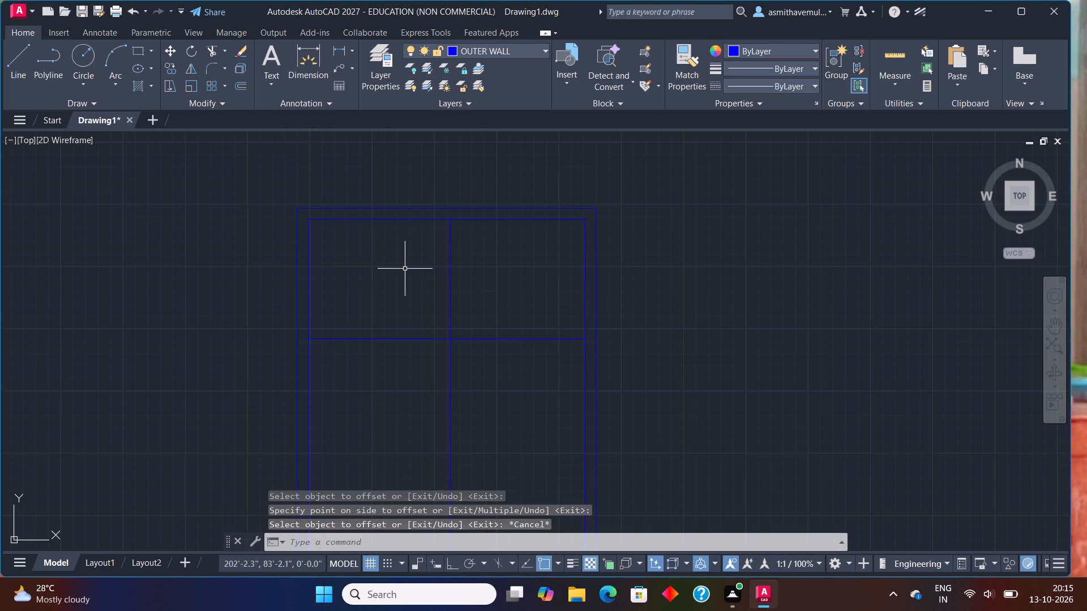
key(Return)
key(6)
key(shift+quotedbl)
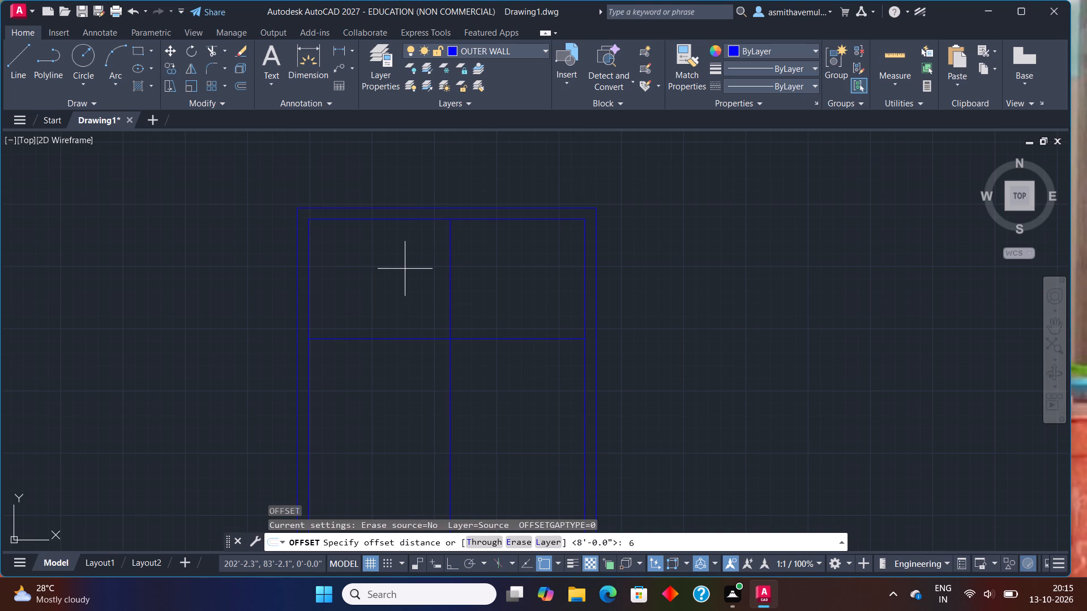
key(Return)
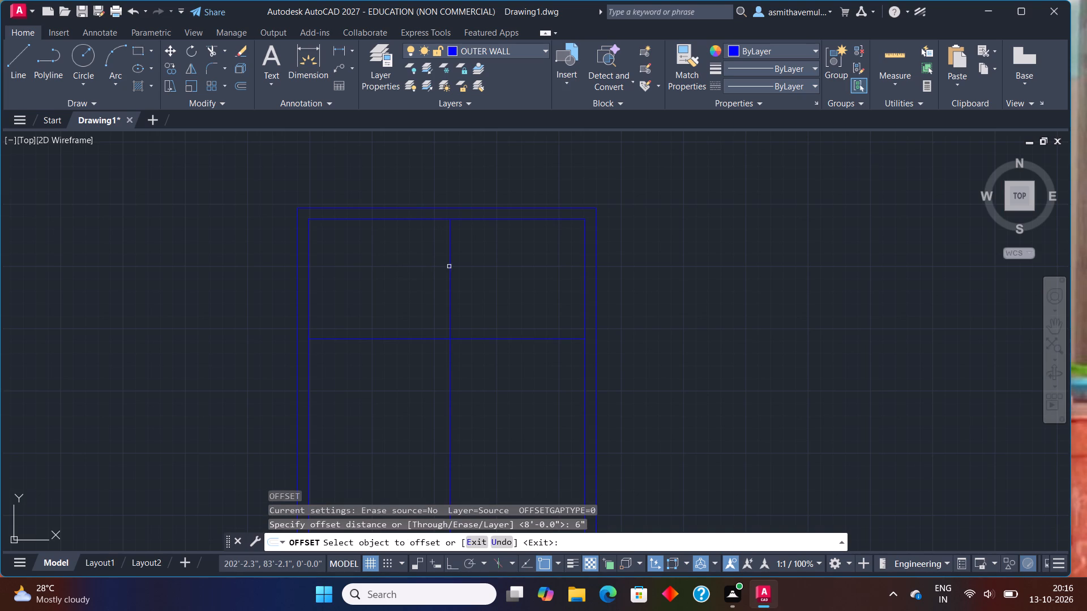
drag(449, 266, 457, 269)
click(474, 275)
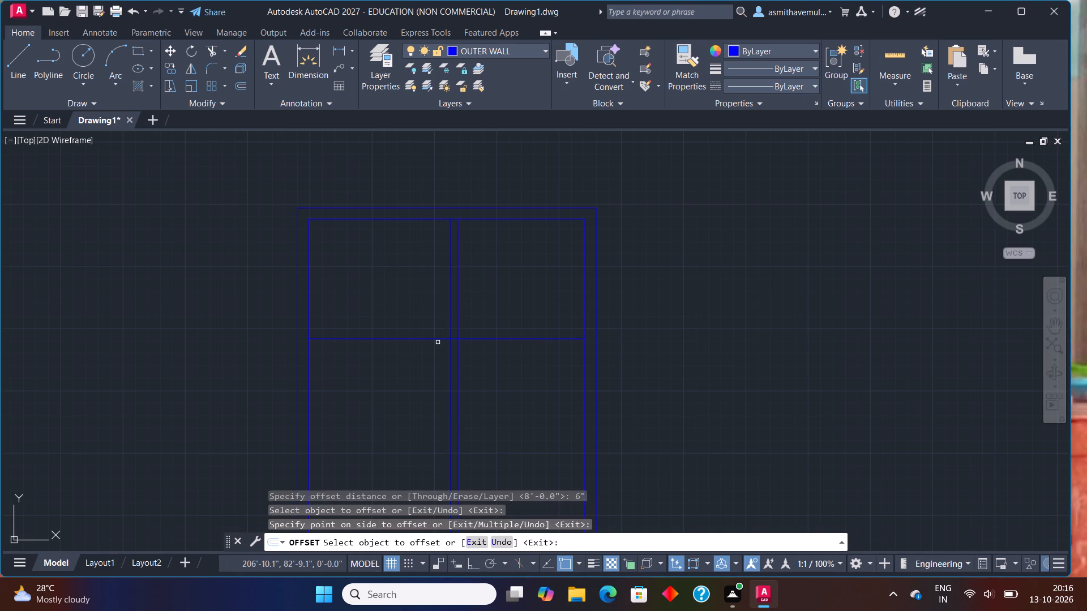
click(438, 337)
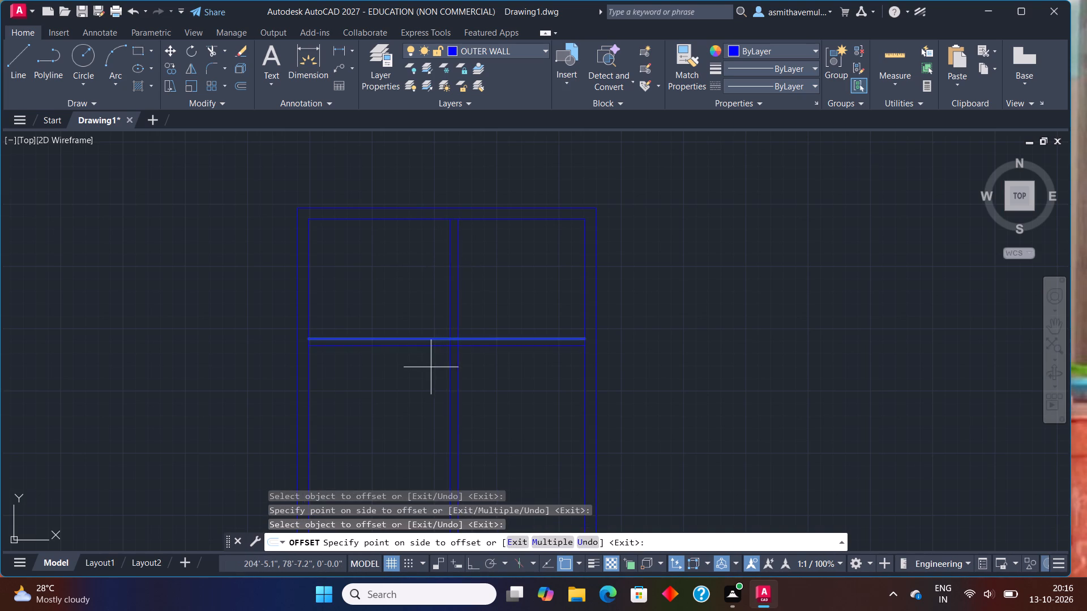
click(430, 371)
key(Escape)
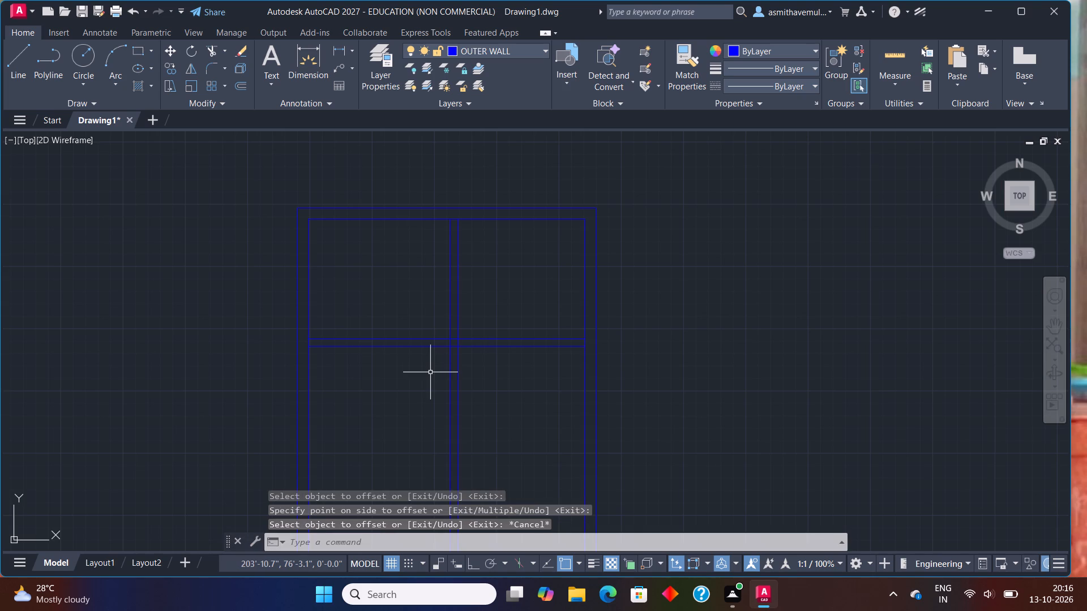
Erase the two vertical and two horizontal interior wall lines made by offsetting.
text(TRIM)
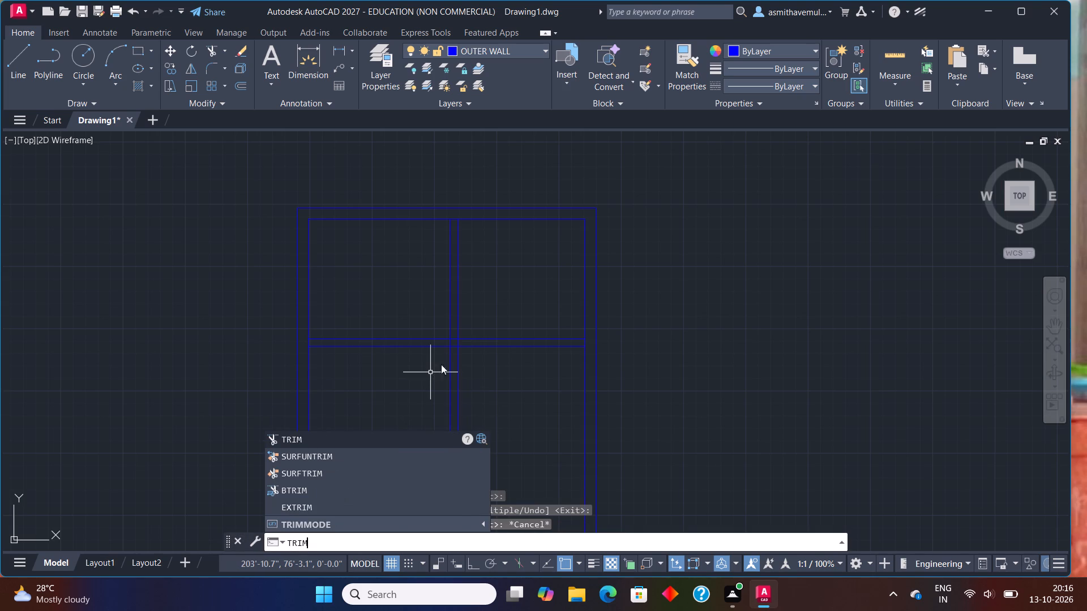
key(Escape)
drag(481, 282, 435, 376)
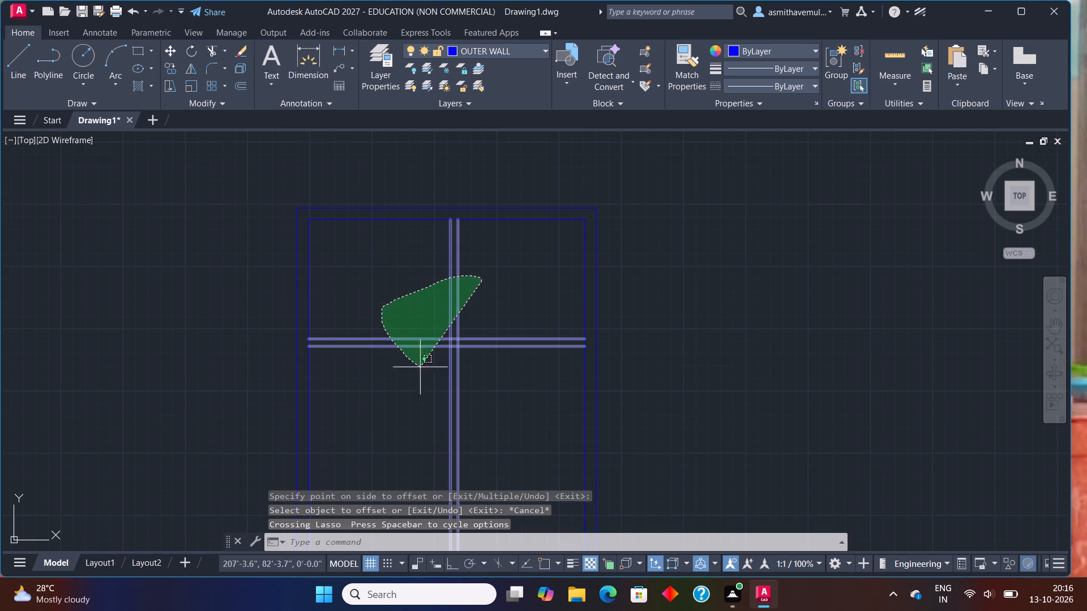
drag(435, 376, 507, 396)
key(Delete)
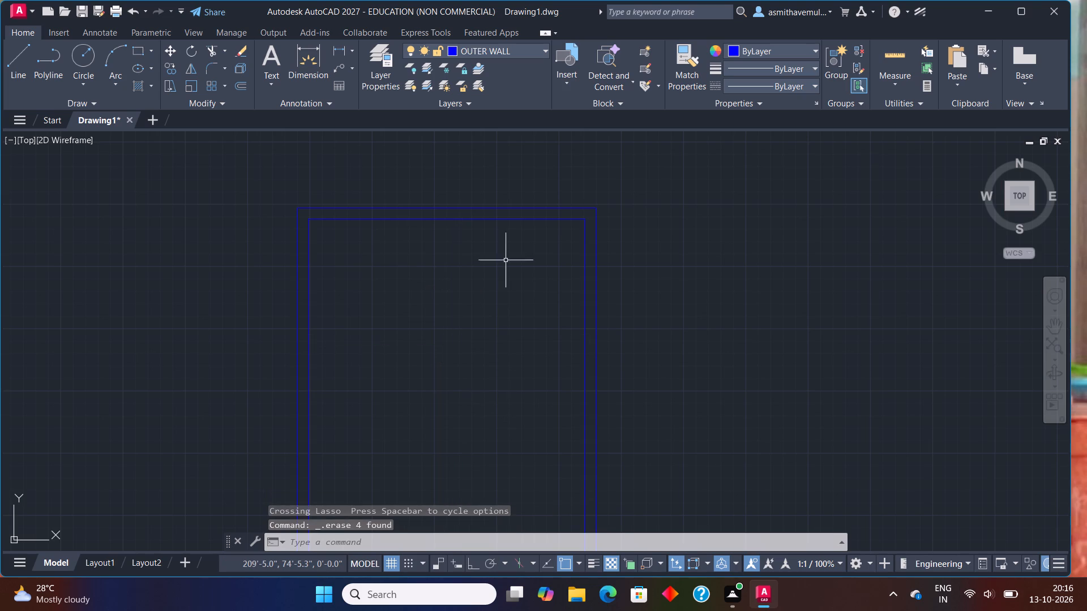
Make INNER WALL the current layer.
click(510, 50)
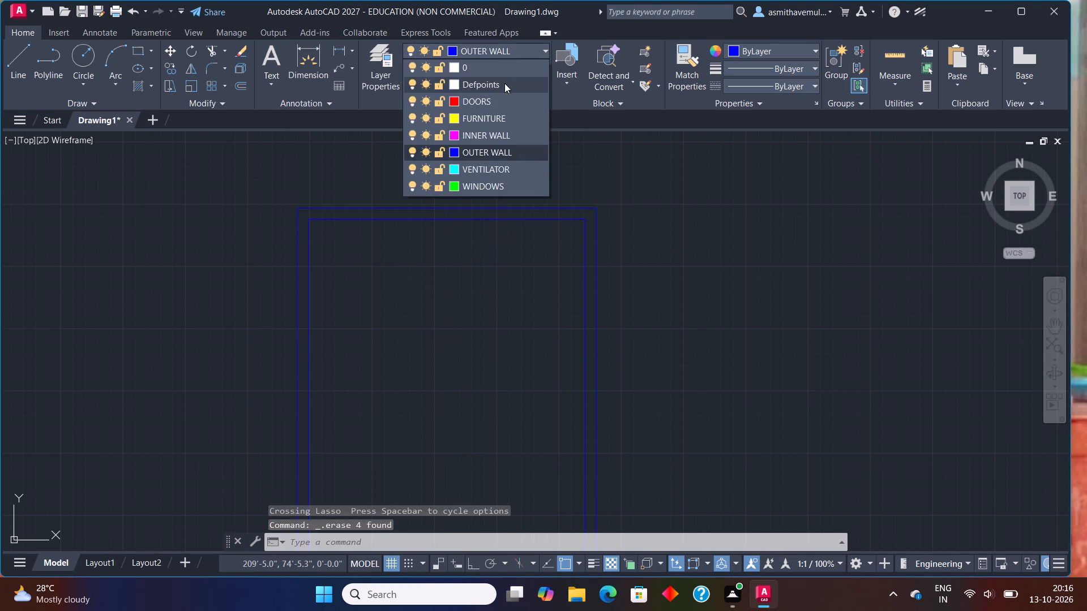
click(489, 135)
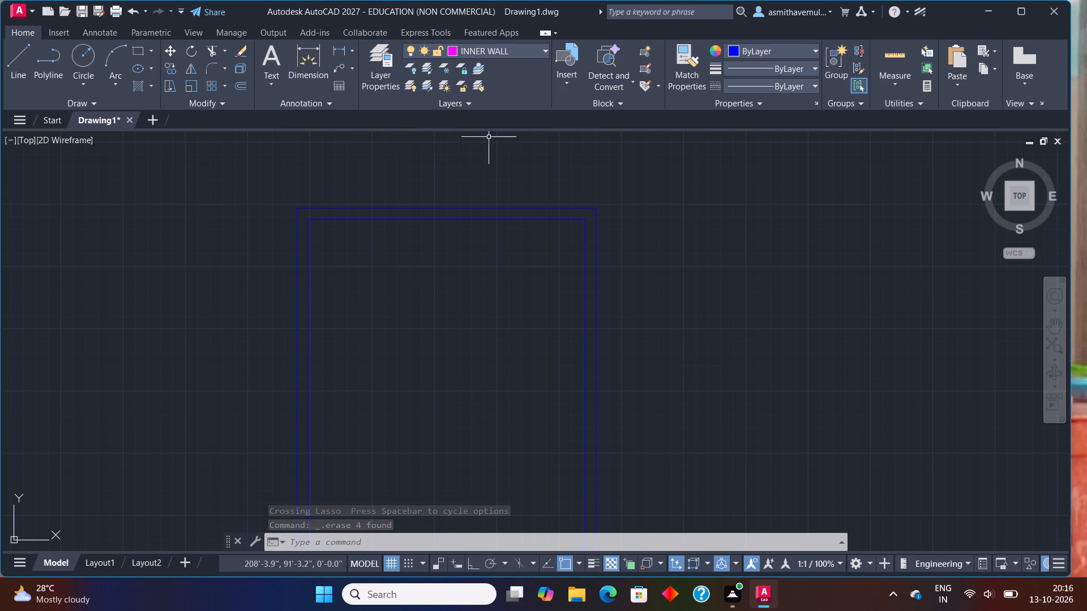
Offset the left inner outline line 9'6" into the plan, with Offset's layer option set to Current.
key(o)
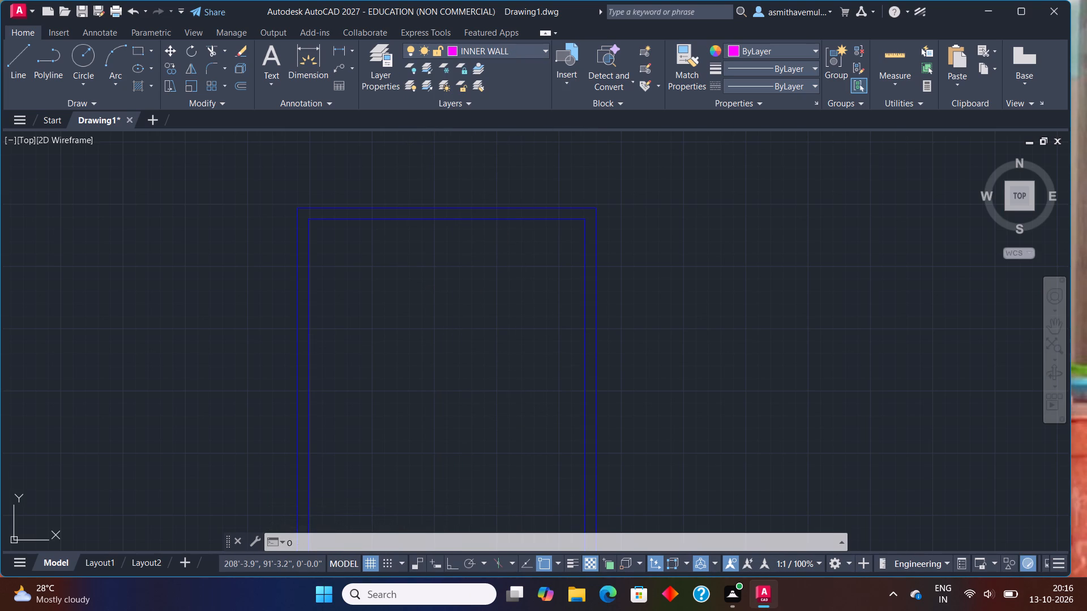
key(Return)
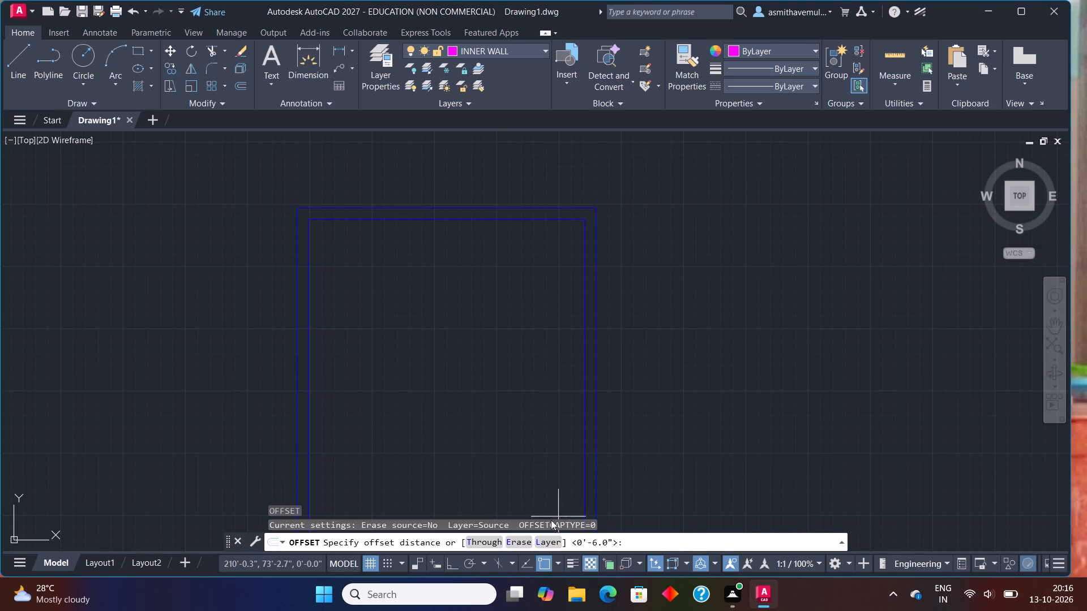
click(542, 544)
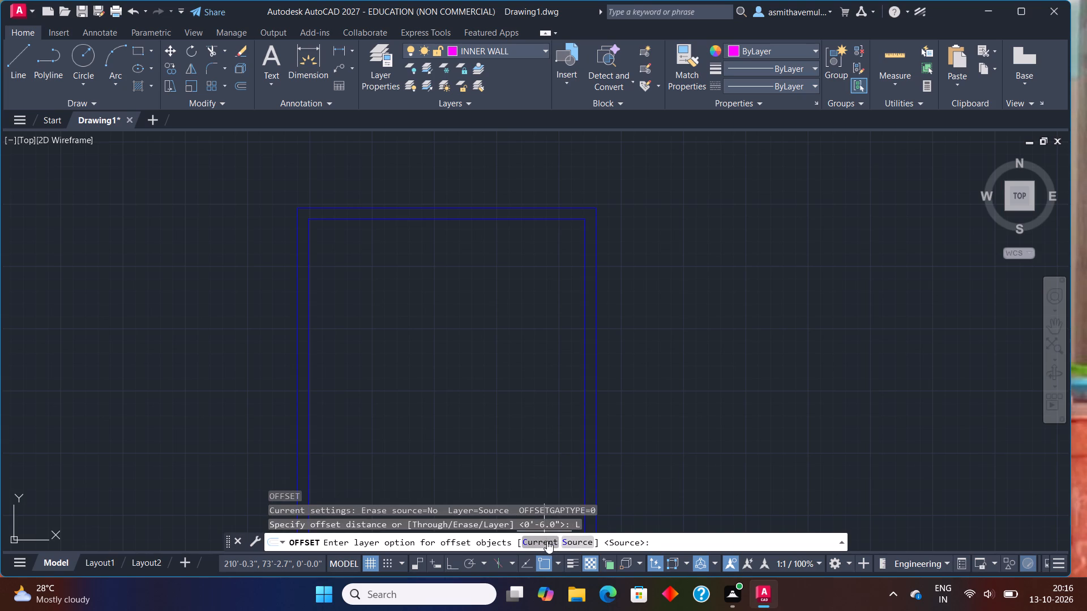
click(547, 540)
middle_drag(490, 350, 519, 364)
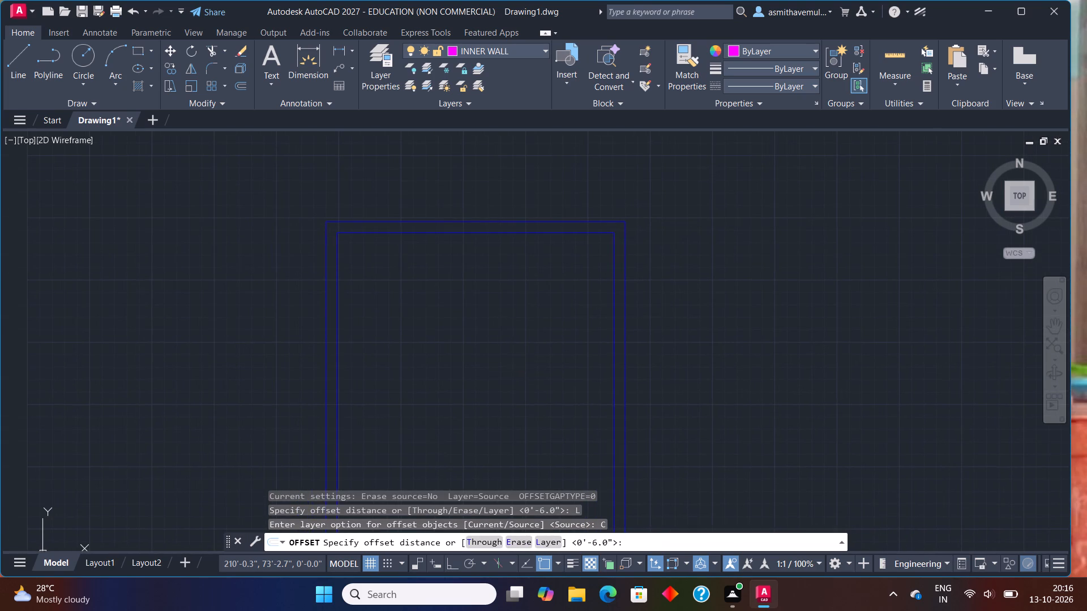
middle_drag(392, 301, 395, 301)
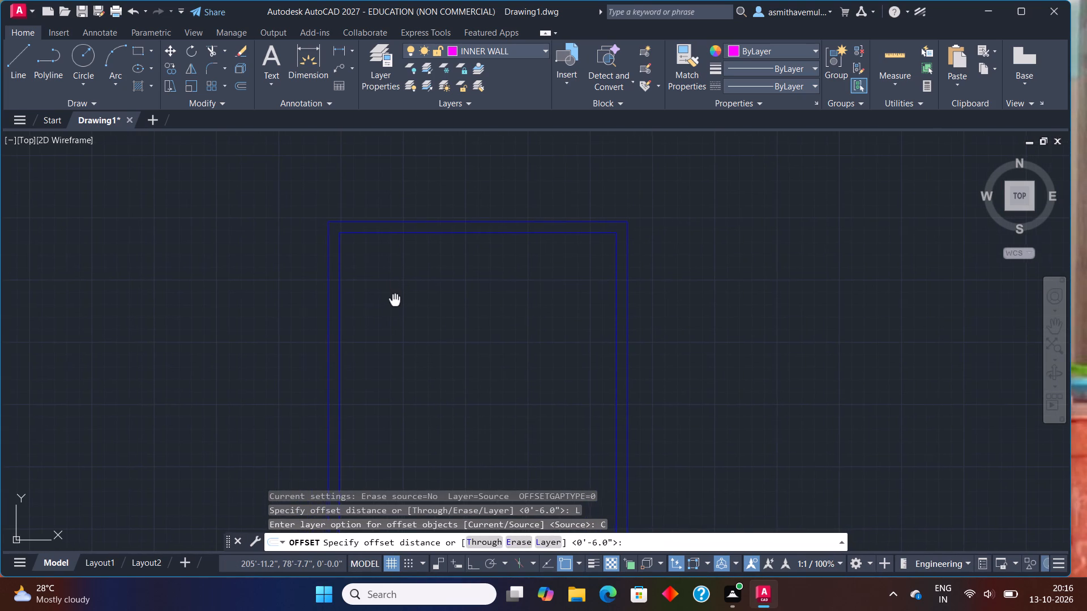
middle_drag(395, 301, 404, 304)
key(o)
key(Return)
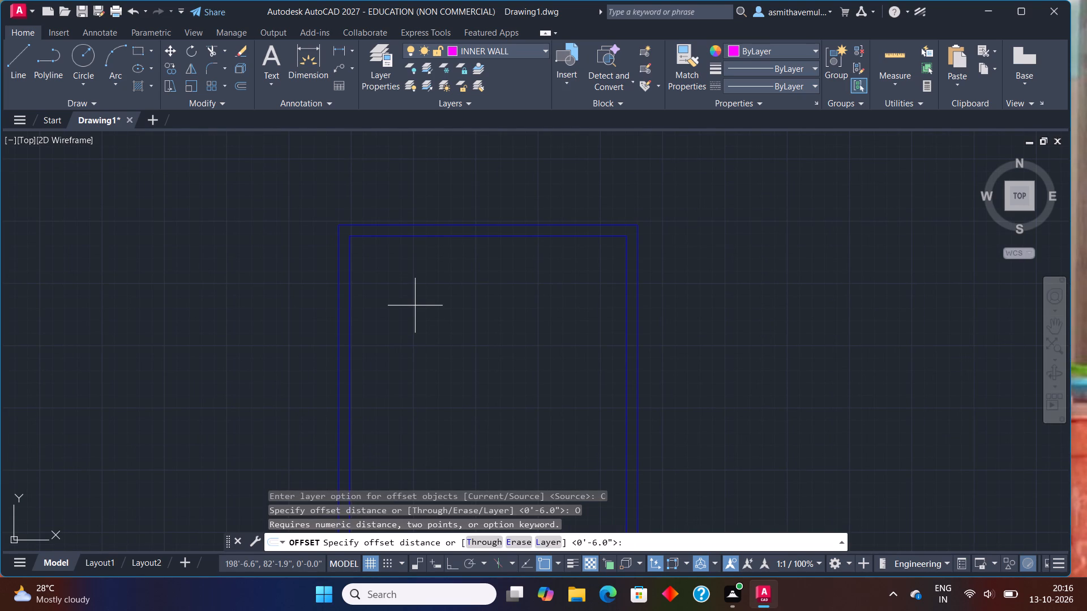
text(9'6)
key(shift+quotedbl)
key(Return)
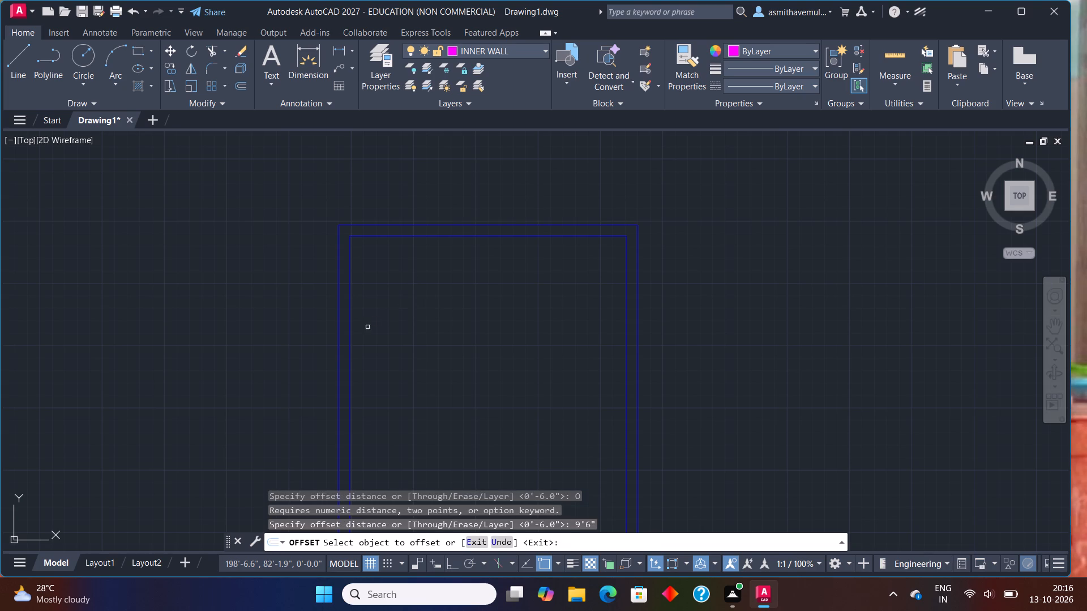
click(352, 335)
click(378, 321)
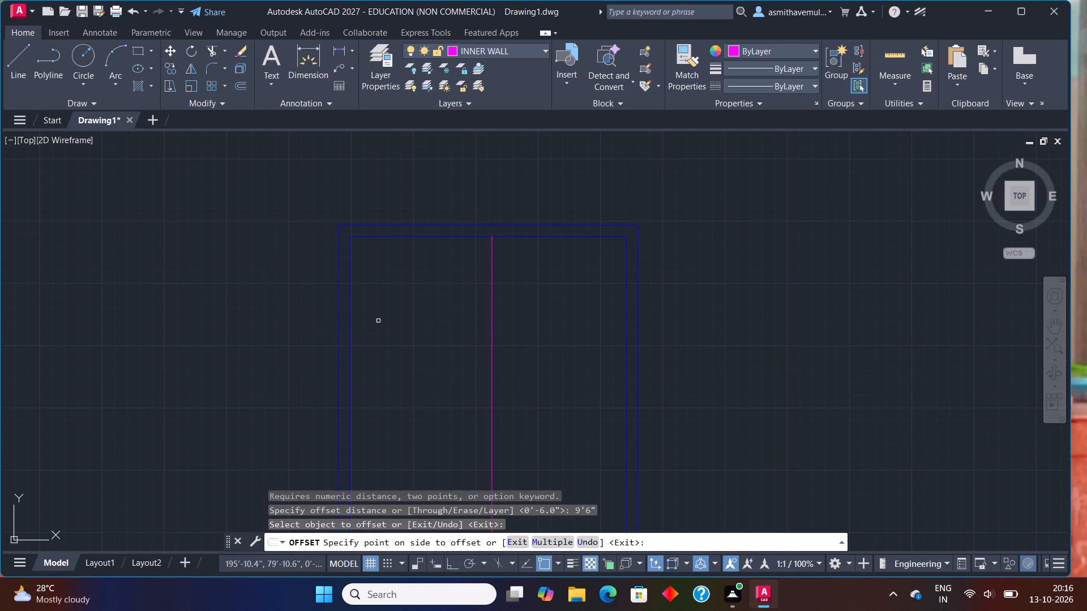
key(Escape)
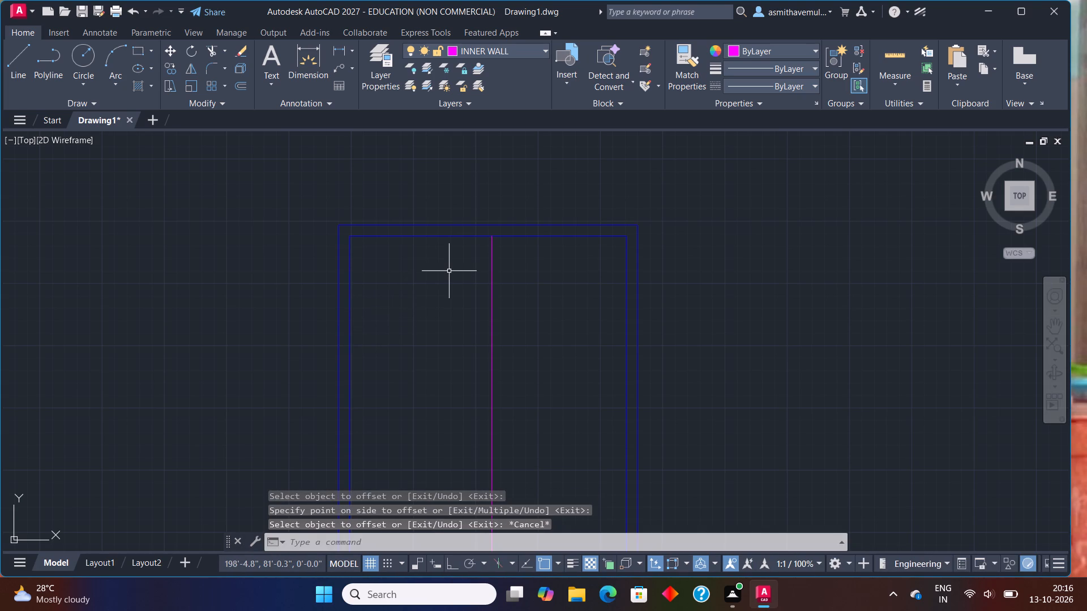
Offset the top inner outline line 8' down into the plan on the current layer.
key(o)
key(Return)
text(8')
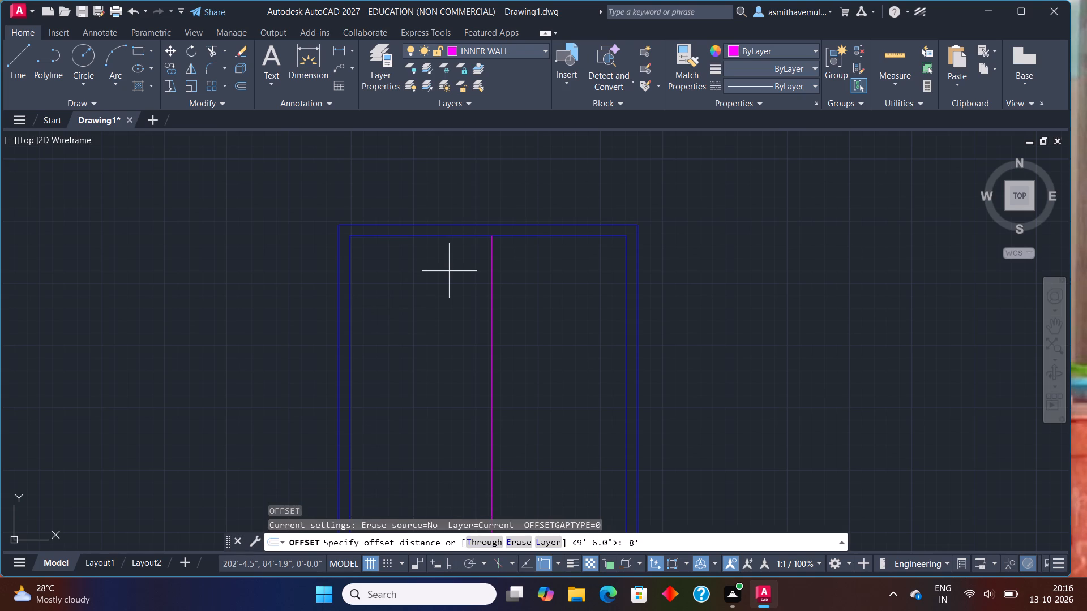
key(Return)
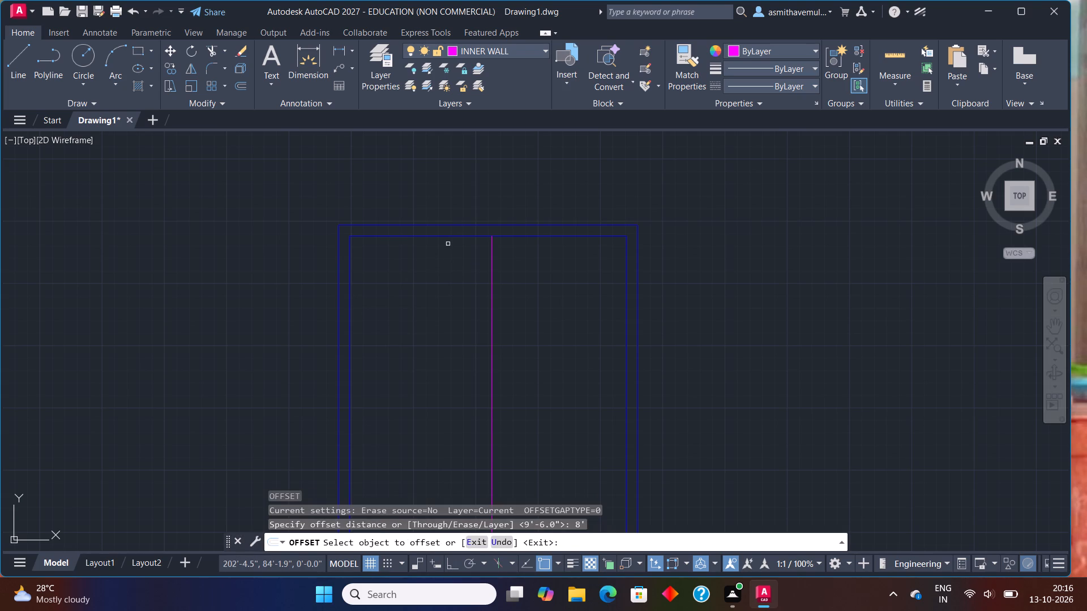
click(451, 235)
click(452, 330)
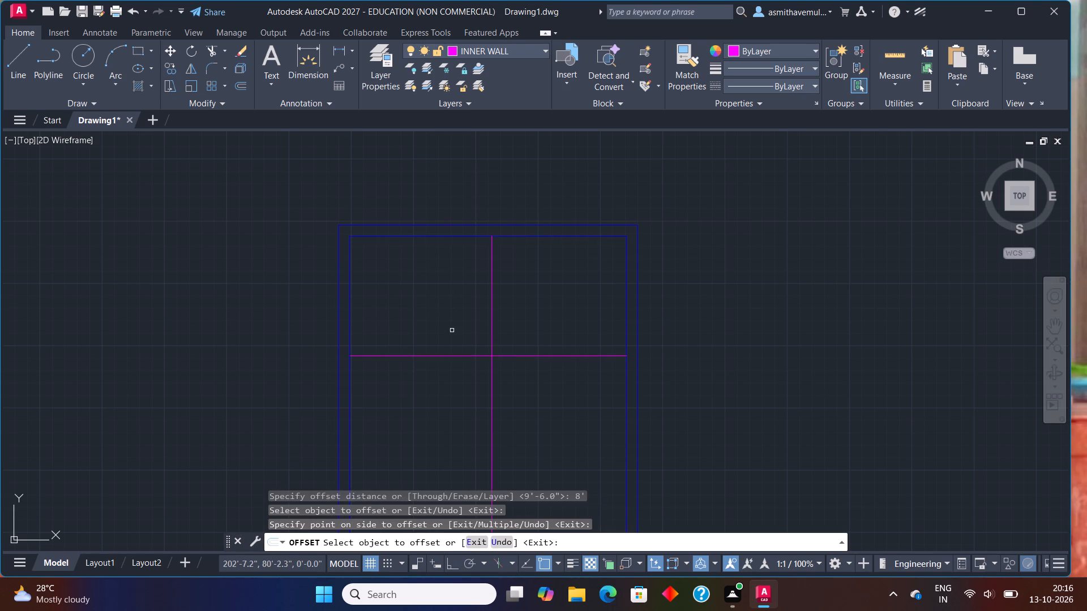
key(Escape)
Offset the vertical interior wall line 6" to the right and the horizontal interior wall line 6" downward.
key(o)
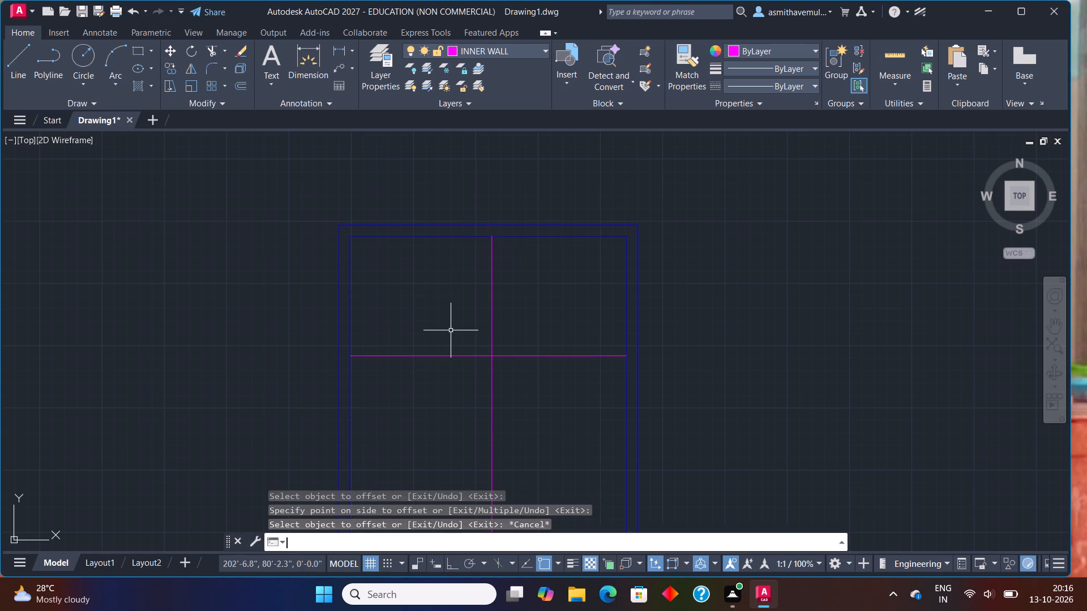
key(Return)
key(6)
key(shift+quotedbl)
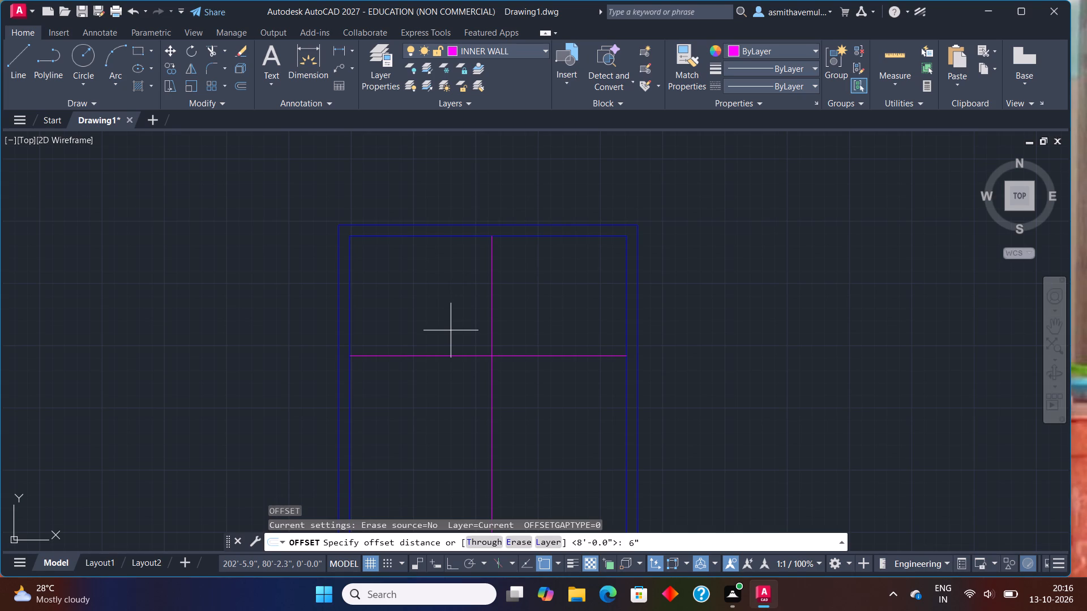
key(Return)
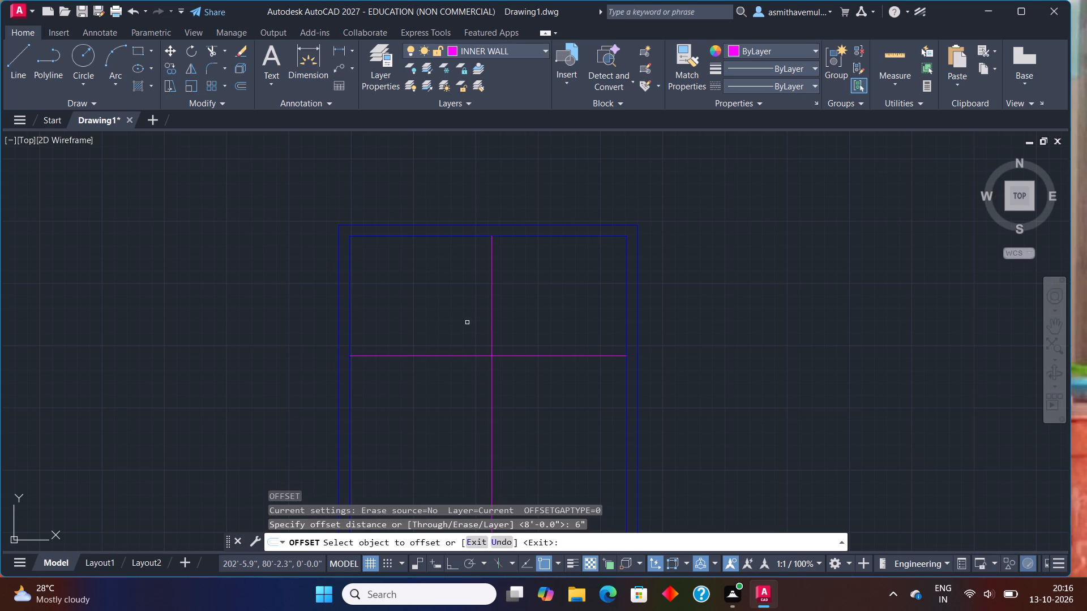
drag(491, 316, 497, 316)
click(520, 314)
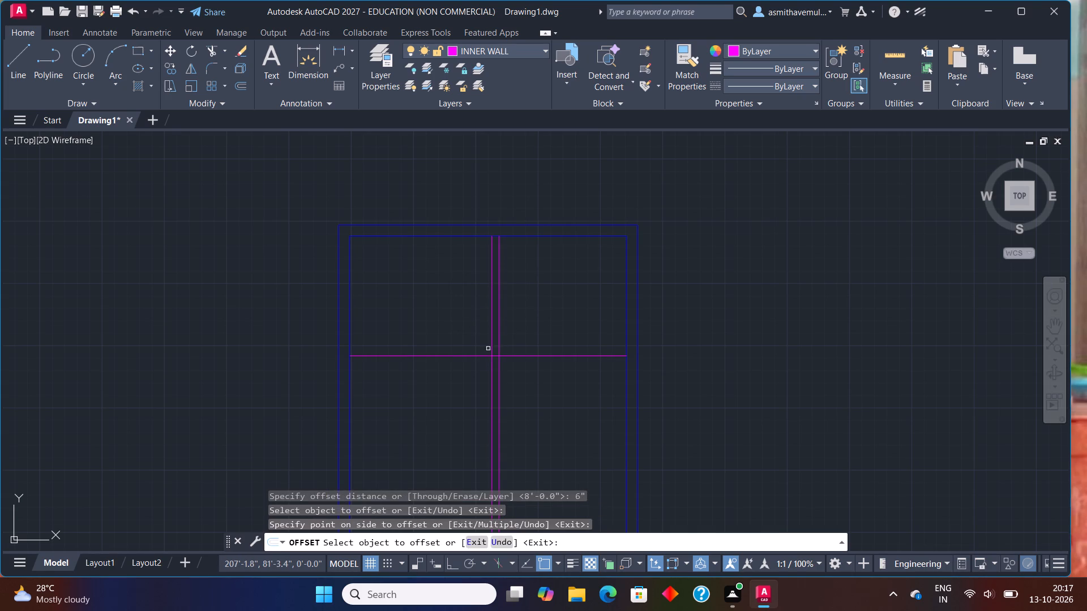
click(481, 354)
click(478, 390)
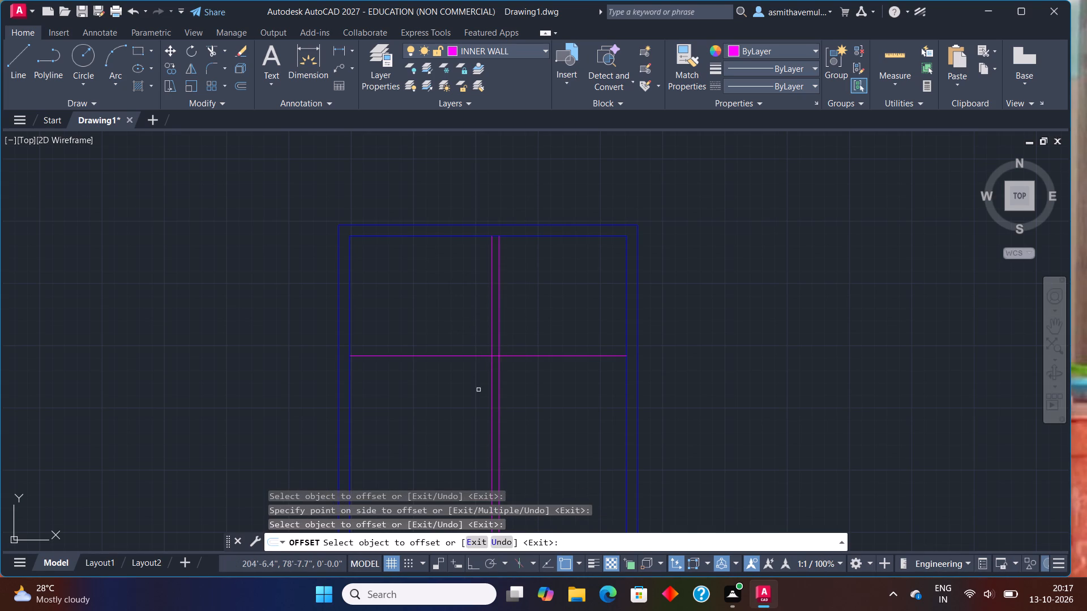
click(478, 356)
click(471, 392)
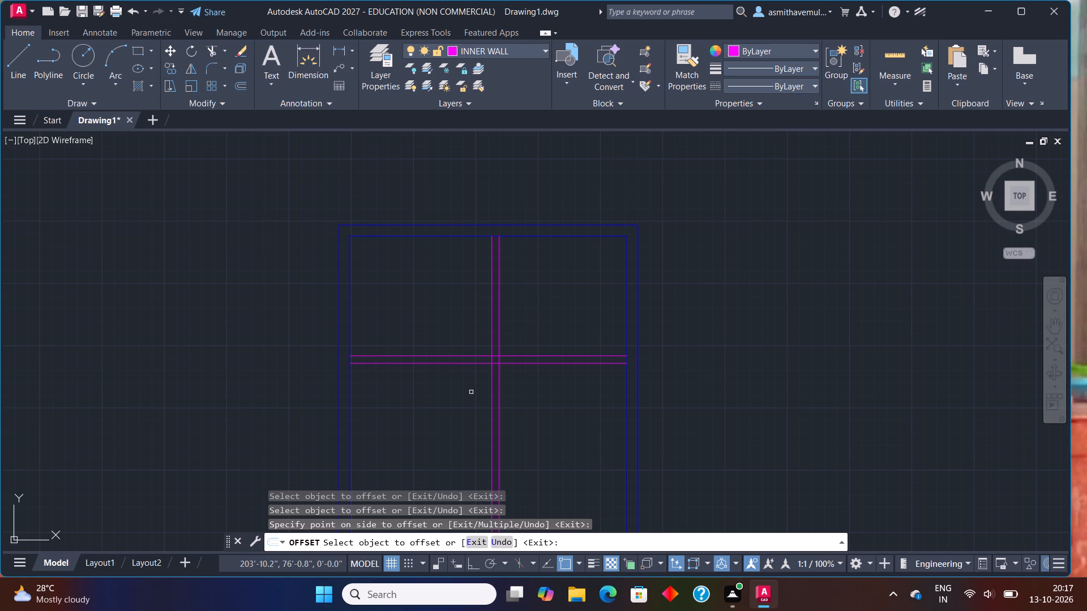
key(Escape)
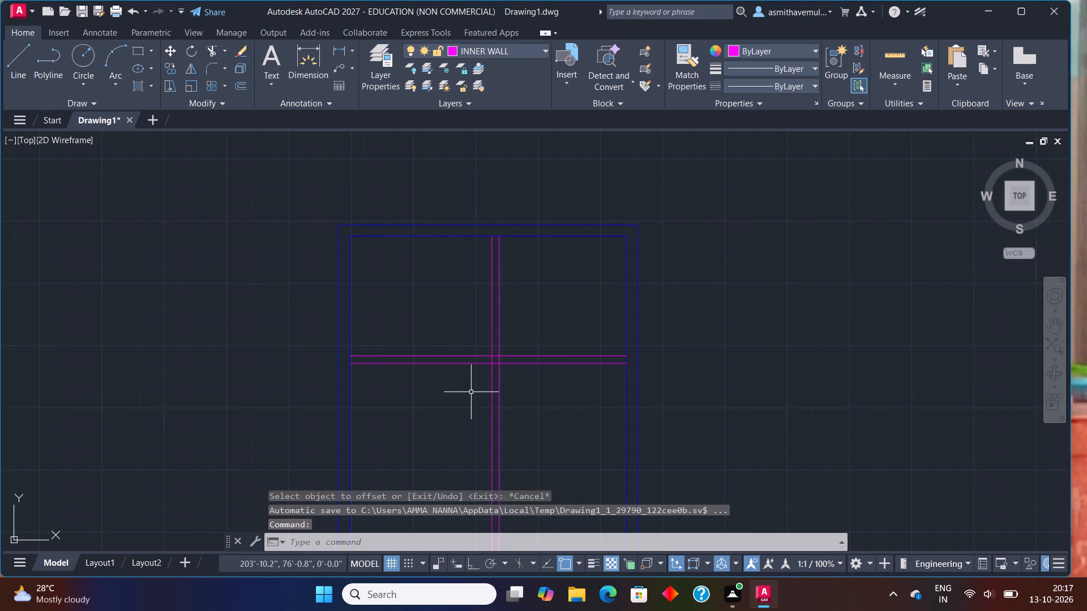
key(Escape)
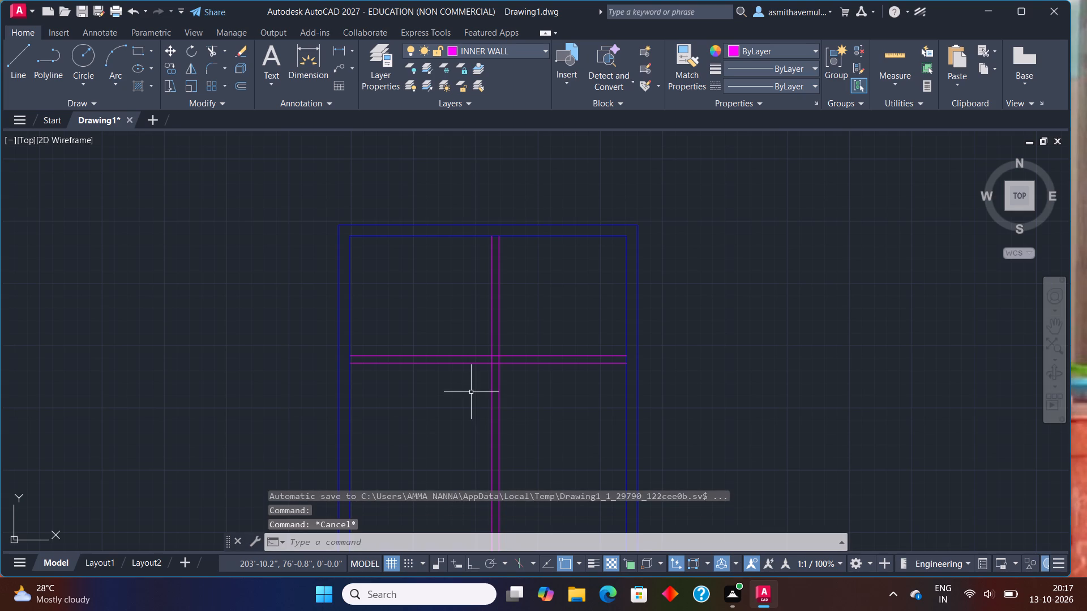
Trim the interior wall lines extending below and right of their crossing, and the top inner outline between the two vertical wall lines.
text(TRIM)
key(Return)
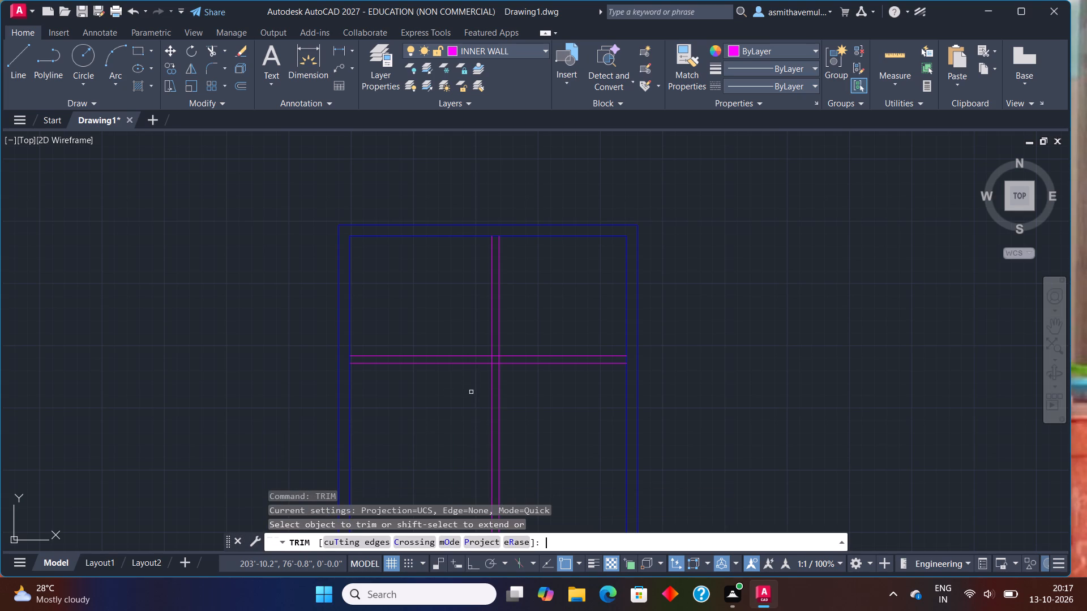
drag(473, 392, 568, 339)
scroll(516, 270, up, 1)
scroll(497, 221, up, 1)
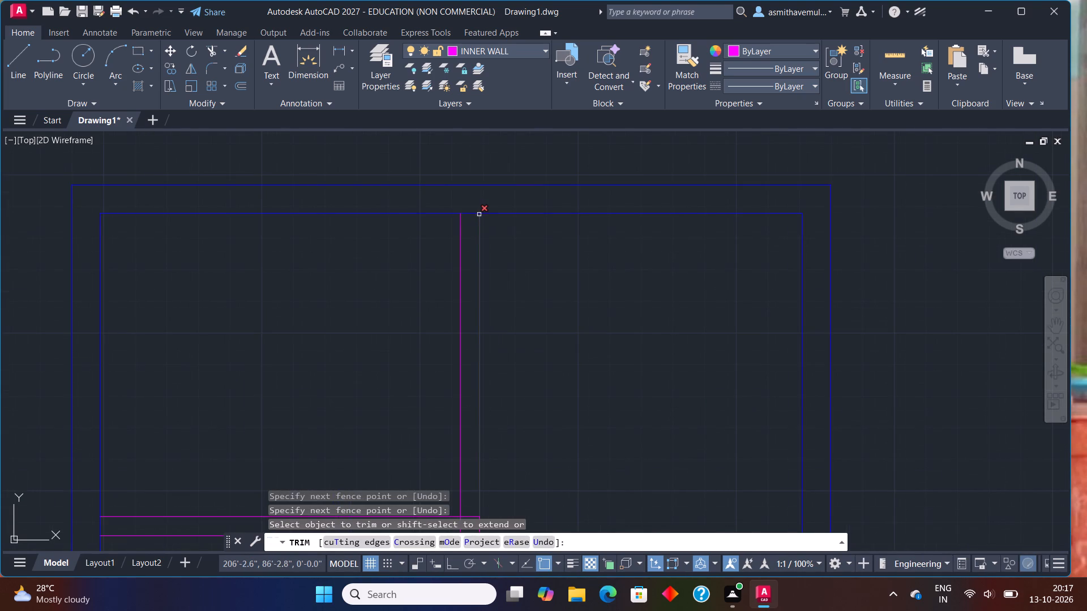
click(474, 213)
Trim the overlapping line ends inside the interior wall corner and the left inner outline between the two horizontal wall lines.
scroll(472, 285, down, 1)
middle_drag(494, 360, 575, 242)
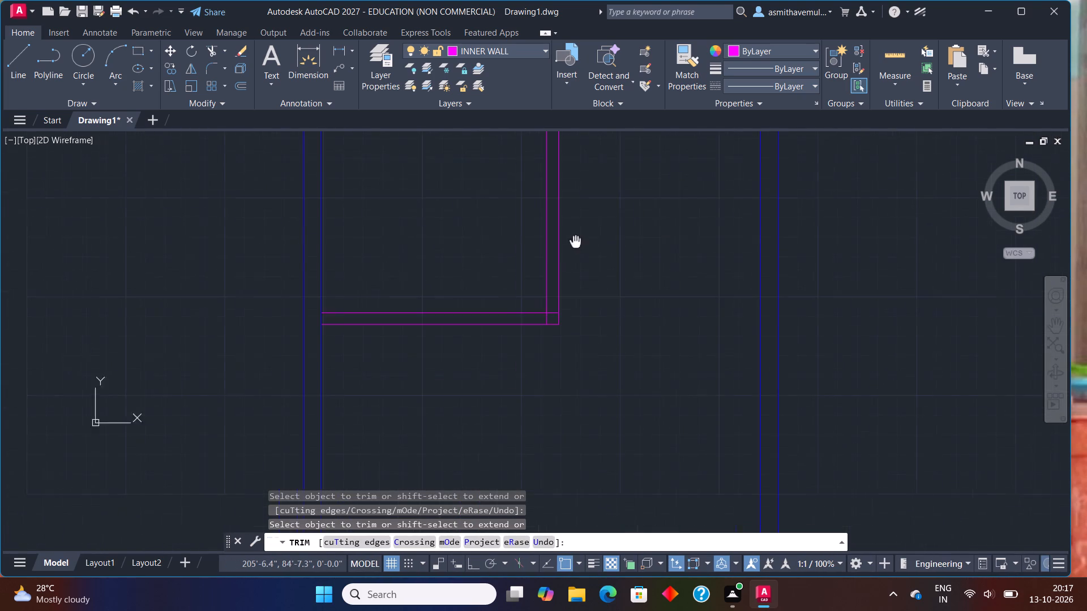
middle_drag(575, 242, 575, 241)
scroll(544, 288, up, 1)
scroll(545, 337, up, 2)
drag(573, 285, 519, 337)
scroll(518, 338, down, 1)
middle_drag(517, 338, 827, 342)
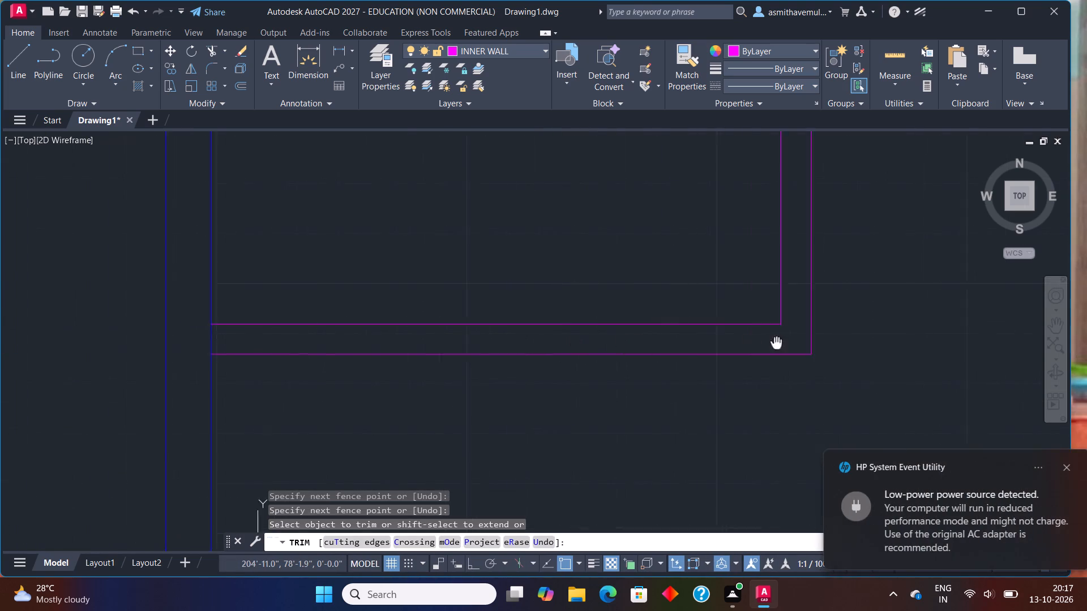
middle_drag(827, 342, 834, 341)
drag(280, 341, 306, 341)
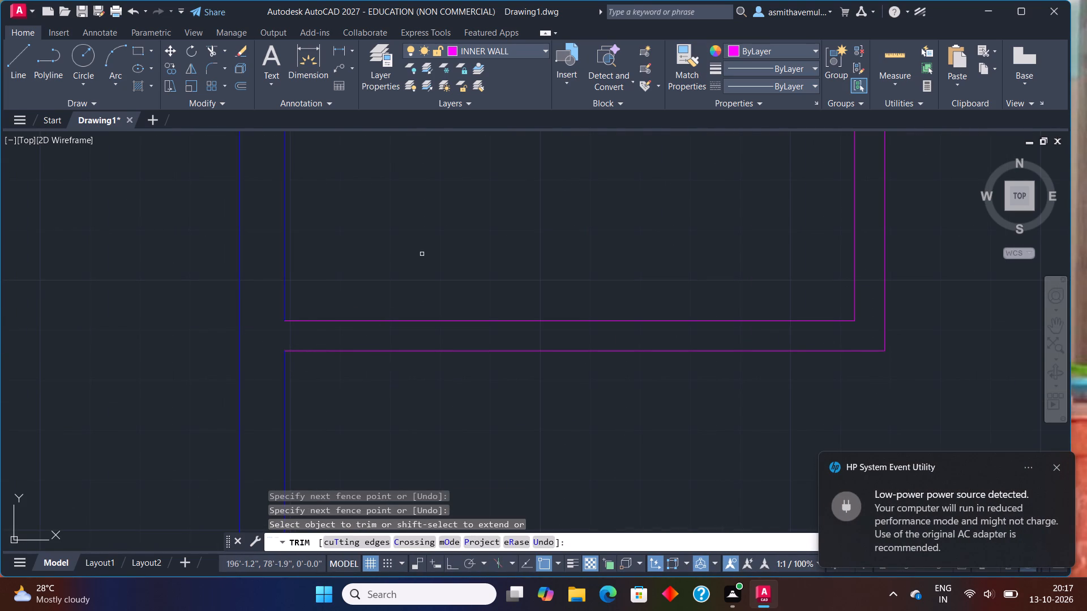
scroll(426, 273, down, 1)
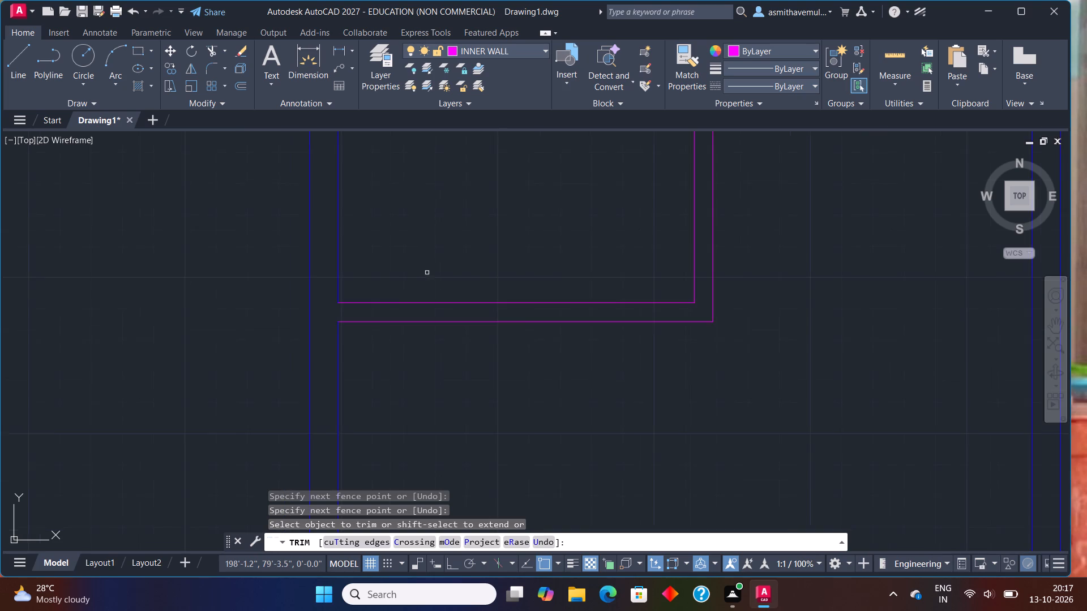
scroll(447, 265, down, 1)
middle_drag(513, 244, 425, 382)
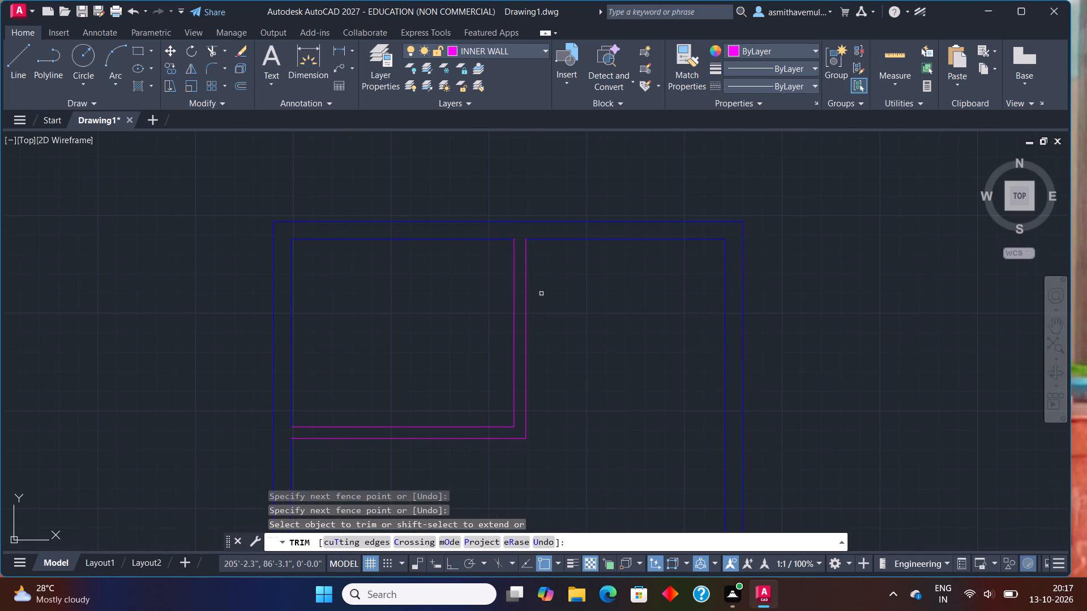
key(Escape)
Offset the top inner outline segment right of the vertical interior wall 3'6" down into the plan.
middle_drag(556, 291, 513, 317)
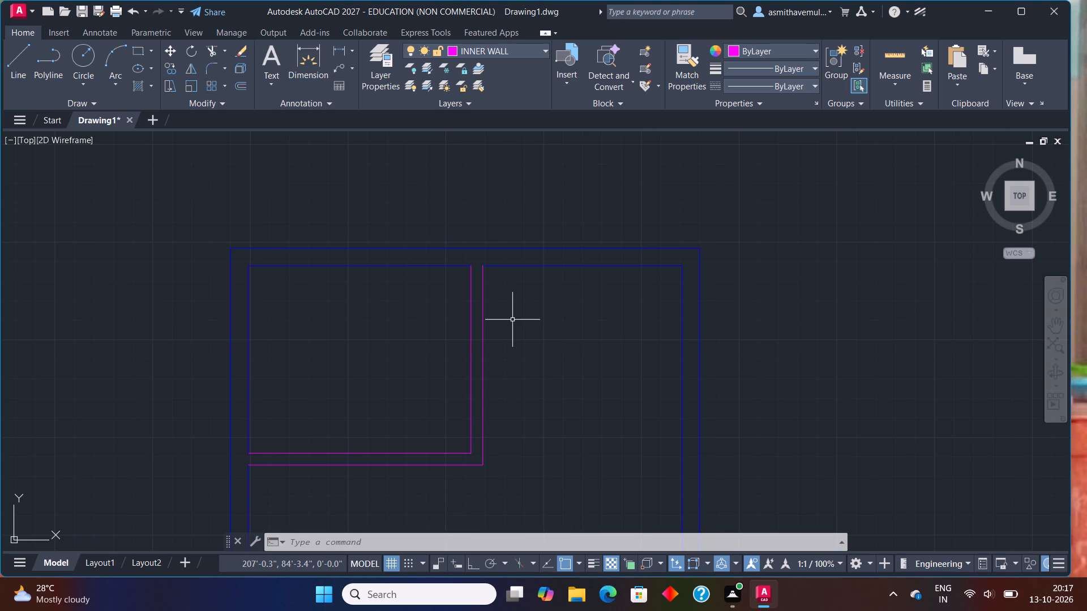
key(o)
key(Return)
key(3)
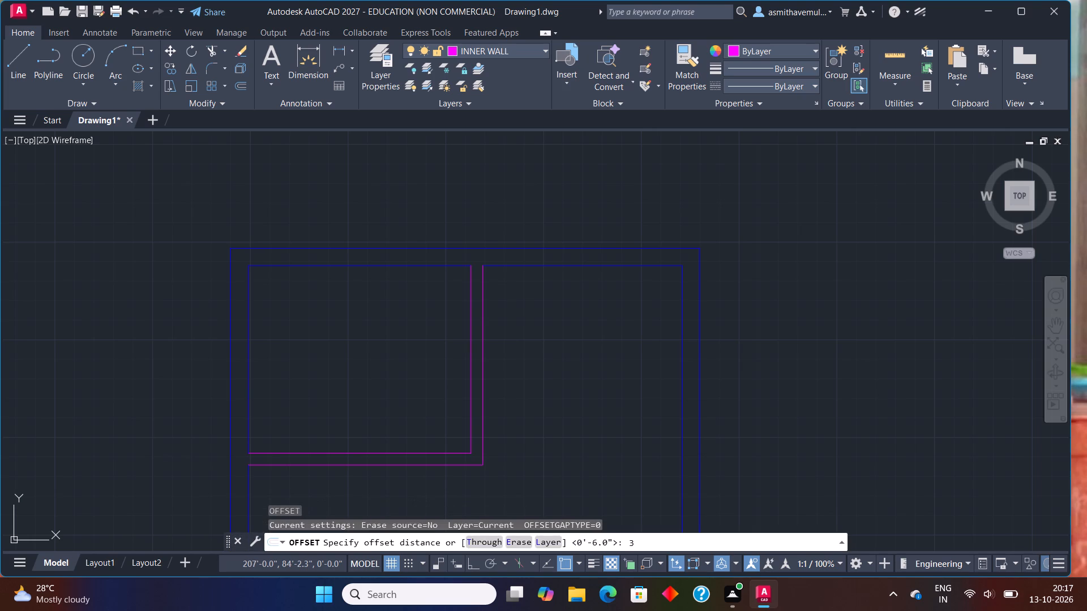
text('6)
key(shift+quotedbl)
key(Return)
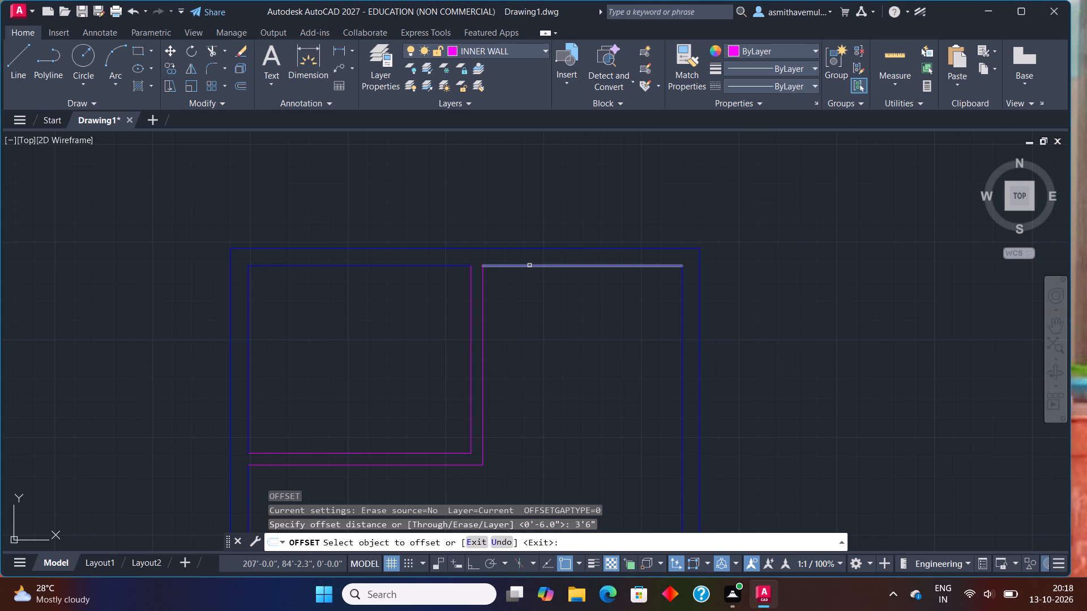
click(529, 265)
click(528, 313)
key(Escape)
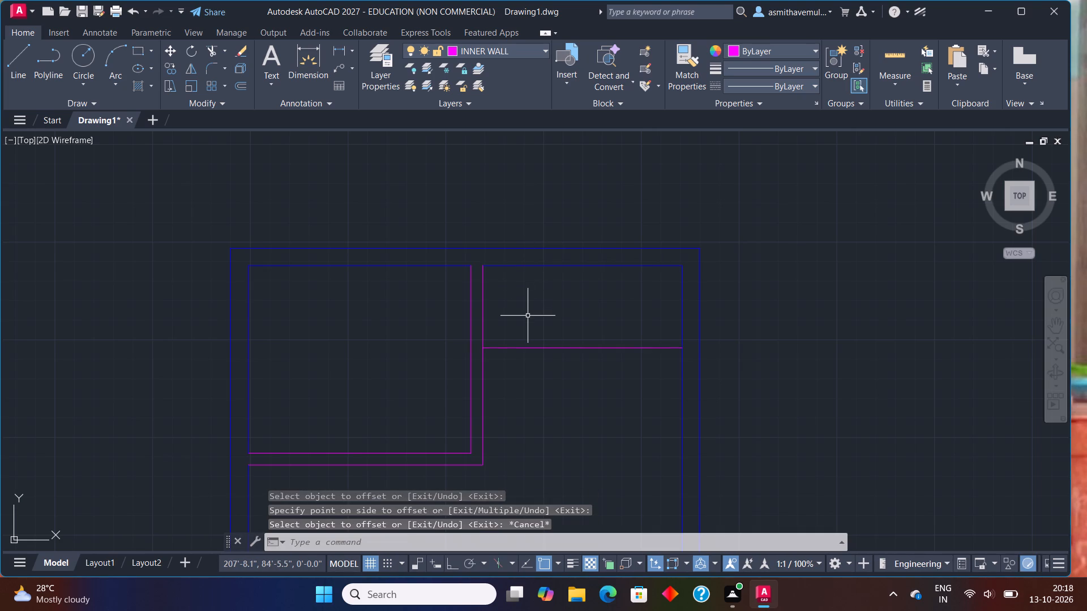
Offset the new horizontal wall line in the upper-right room 6" downward.
key(o)
key(Return)
key(6)
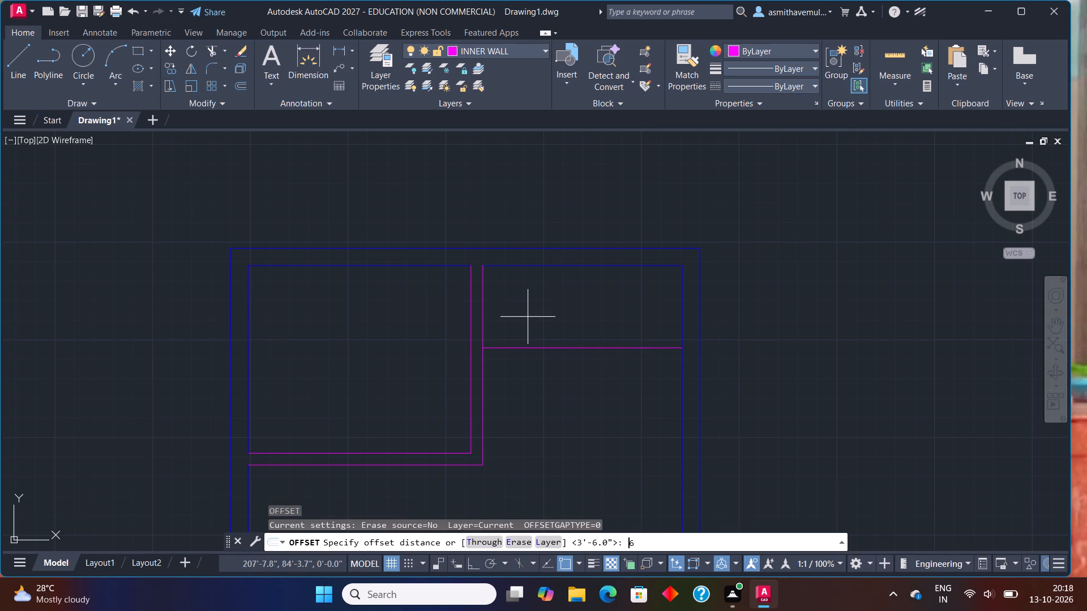
key(shift+quotedbl)
key(Return)
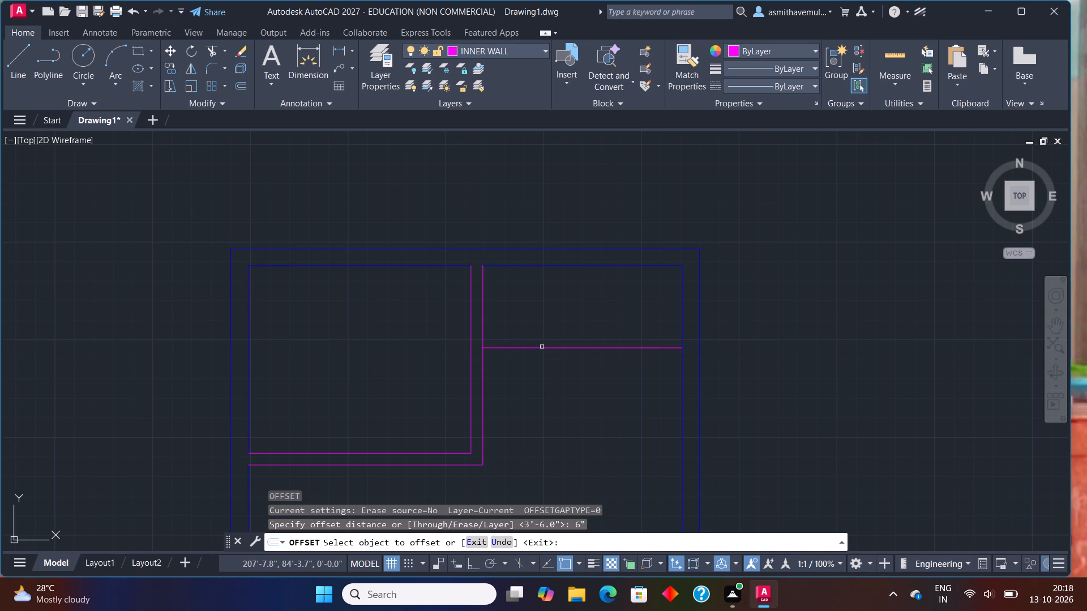
click(542, 347)
click(548, 377)
key(Escape)
Offset the lower horizontal line of the upper-left room's wall 4' downward.
scroll(552, 381, down, 1)
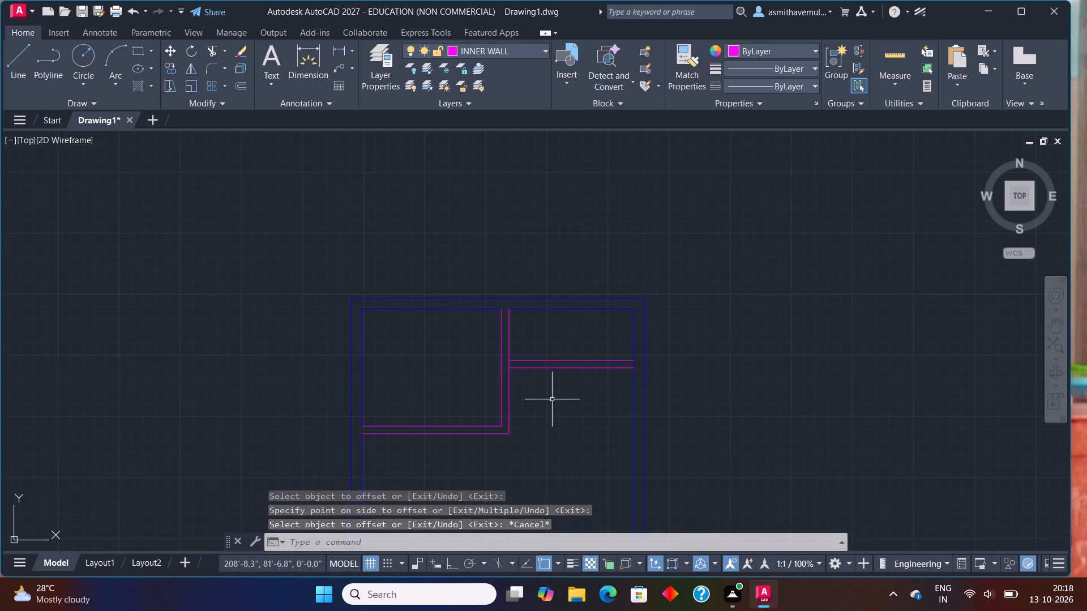
middle_drag(549, 399, 542, 145)
key(o)
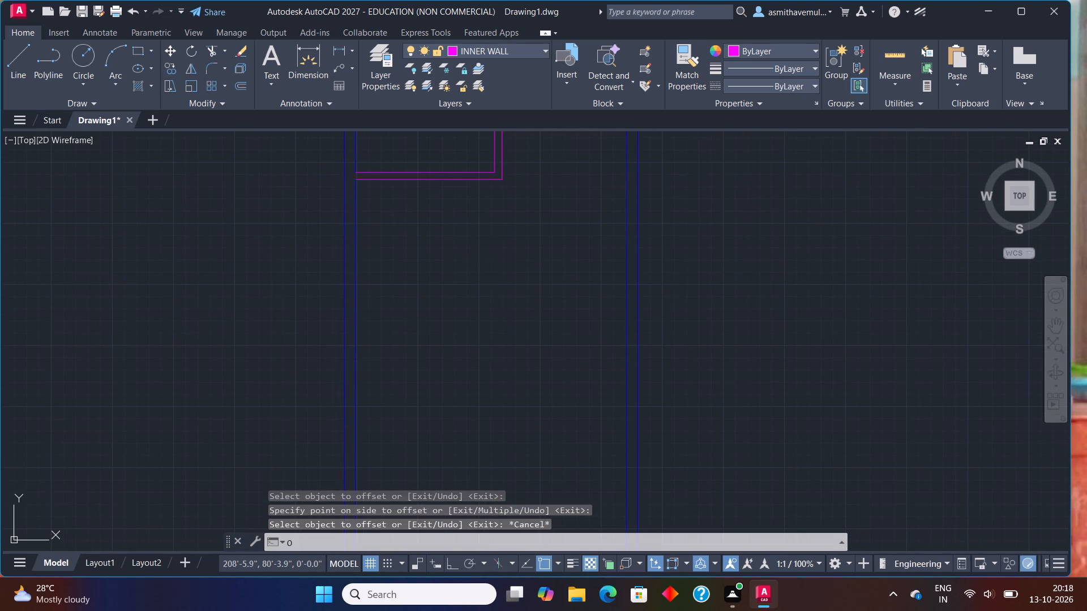
key(Return)
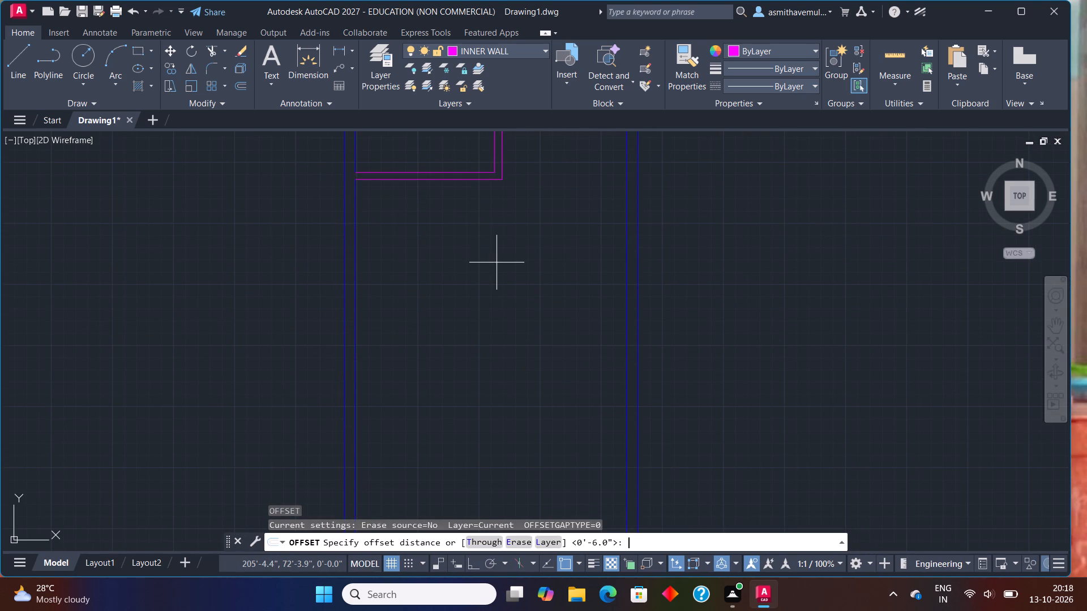
text(4')
key(Return)
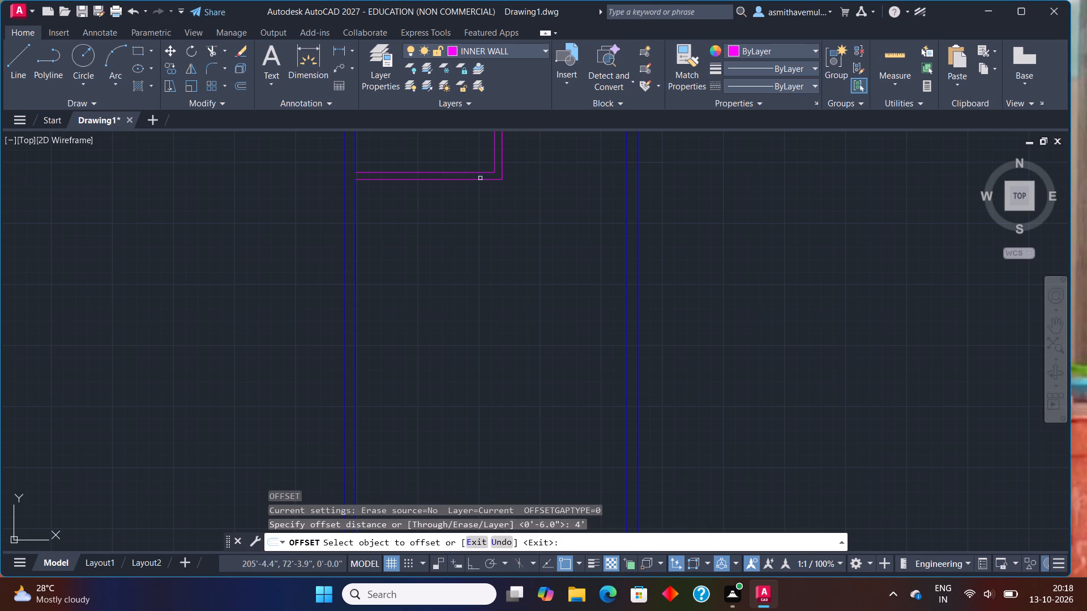
click(480, 178)
click(486, 234)
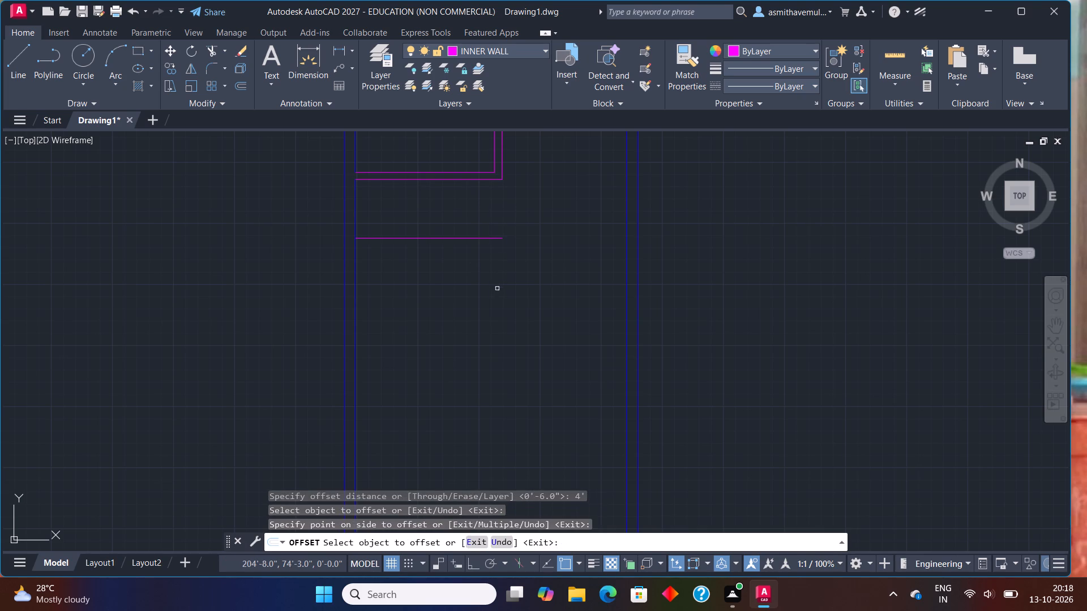
key(Escape)
Offset the new horizontal wall line below the upper-left room 6" downward.
key(o)
key(Return)
text(6")
key(Return)
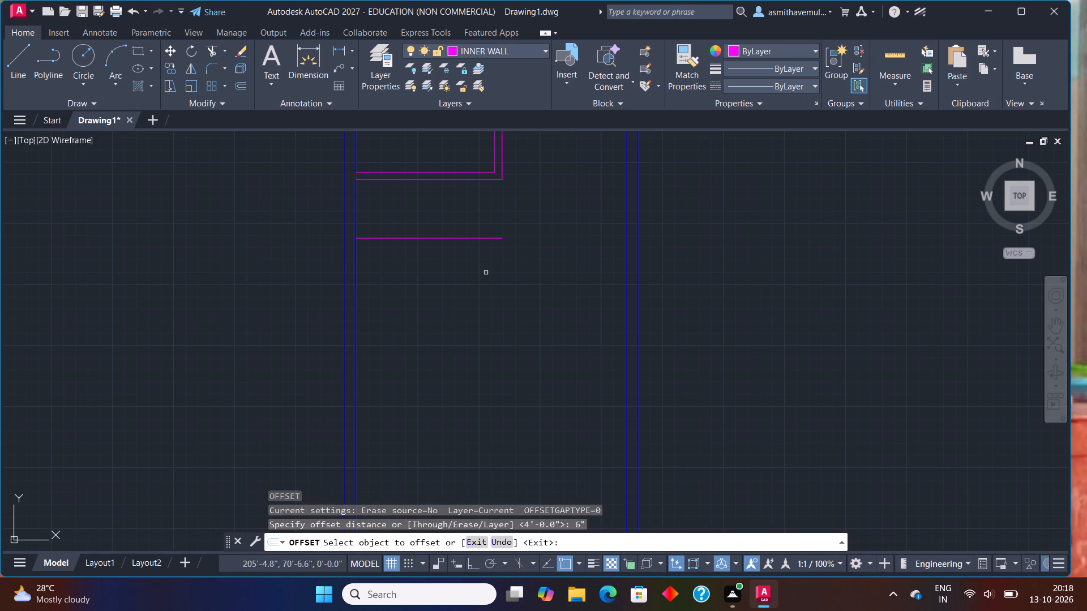
click(485, 236)
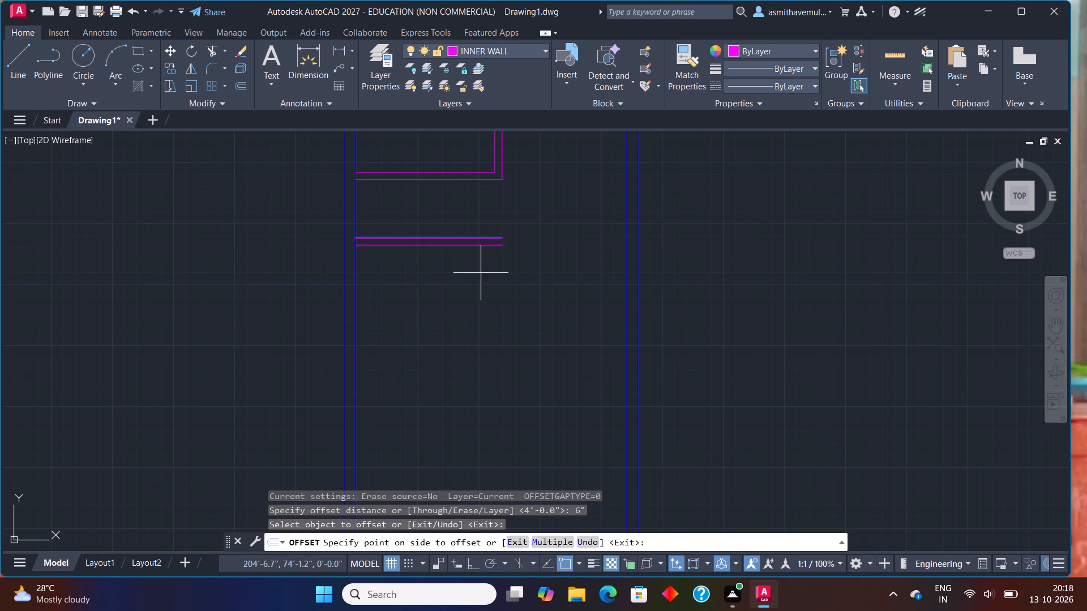
click(481, 273)
key(Escape)
Offset the left inner outline segment below the upper-left room 6' to the right into the plan.
key(o)
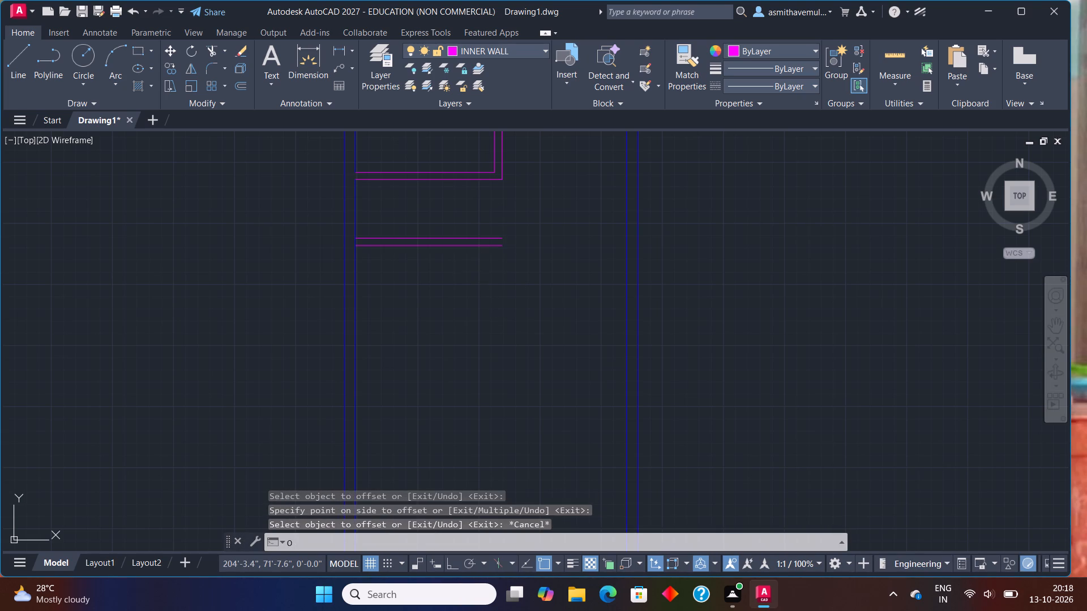
key(Return)
text(6')
key(Return)
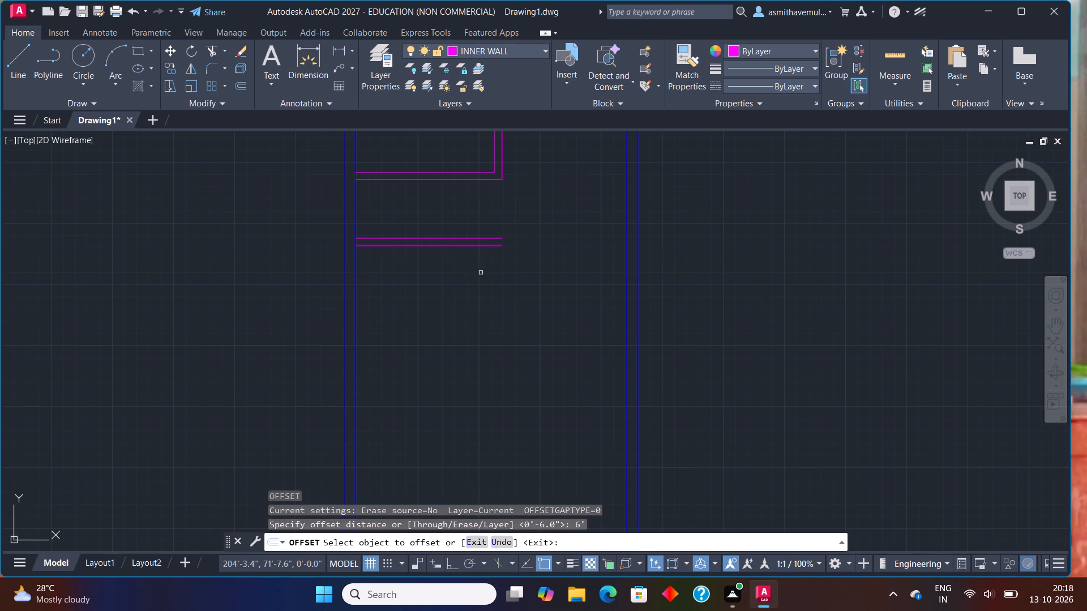
scroll(440, 240, up, 1)
middle_drag(357, 225, 364, 292)
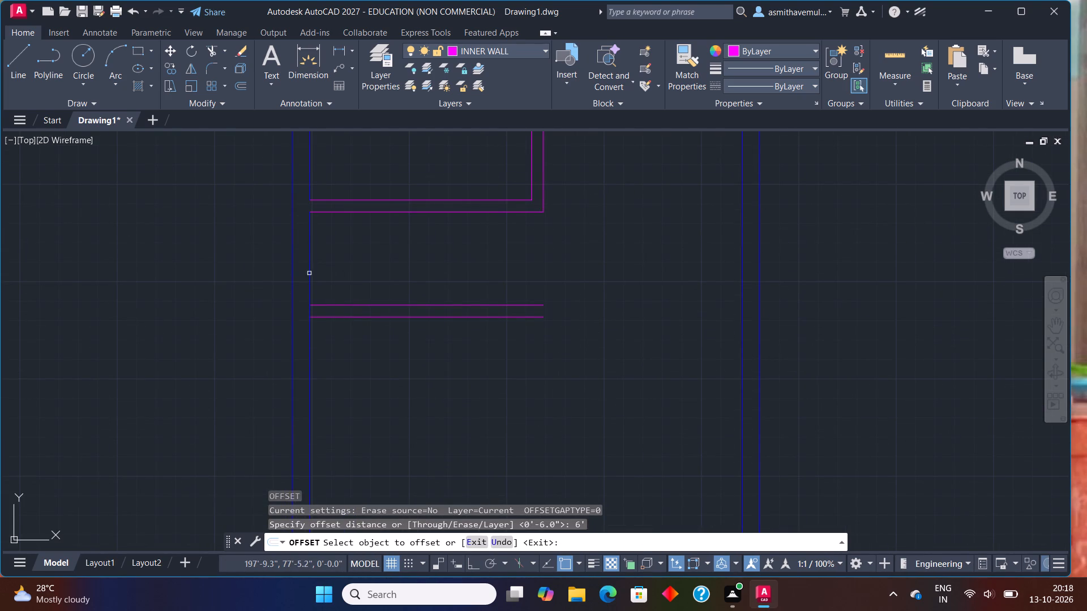
drag(310, 265, 320, 265)
drag(352, 265, 364, 265)
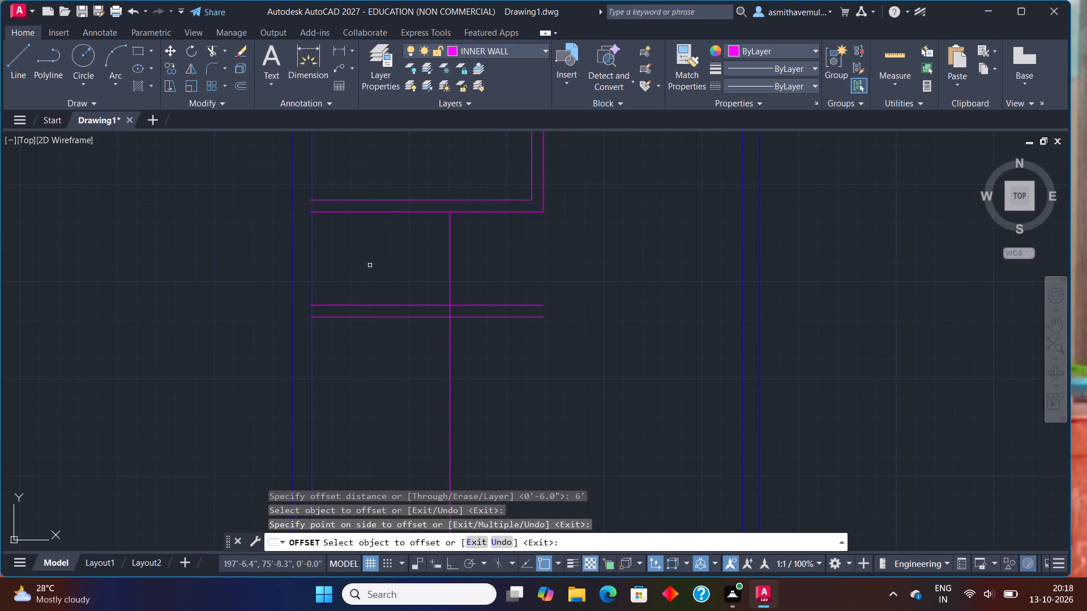
key(Escape)
Offset the new vertical wall line below the upper-left room 6" to the right.
key(o)
key(Return)
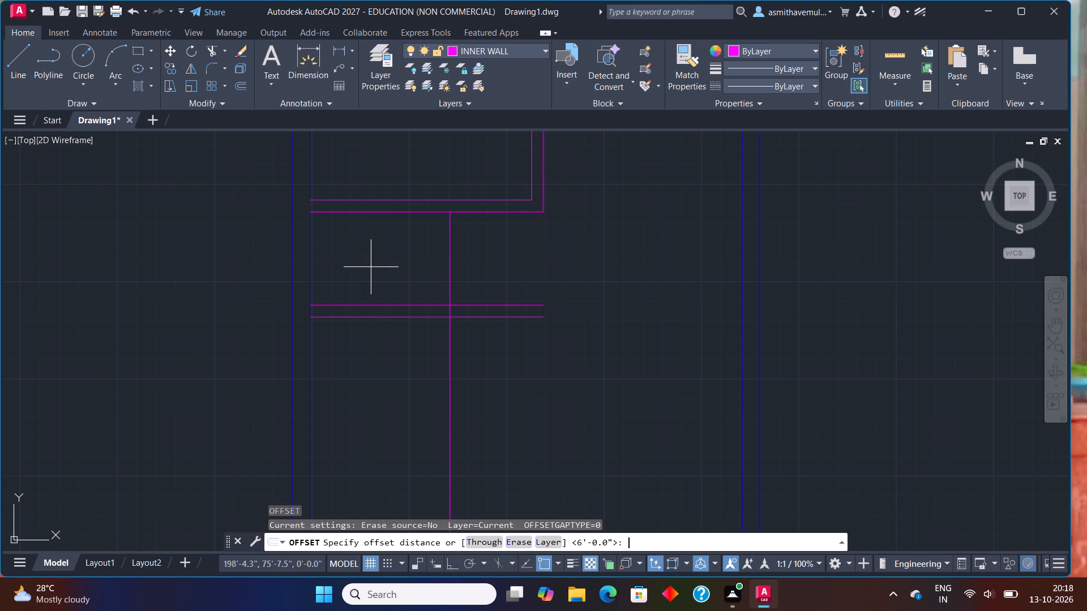
text(6")
key(Return)
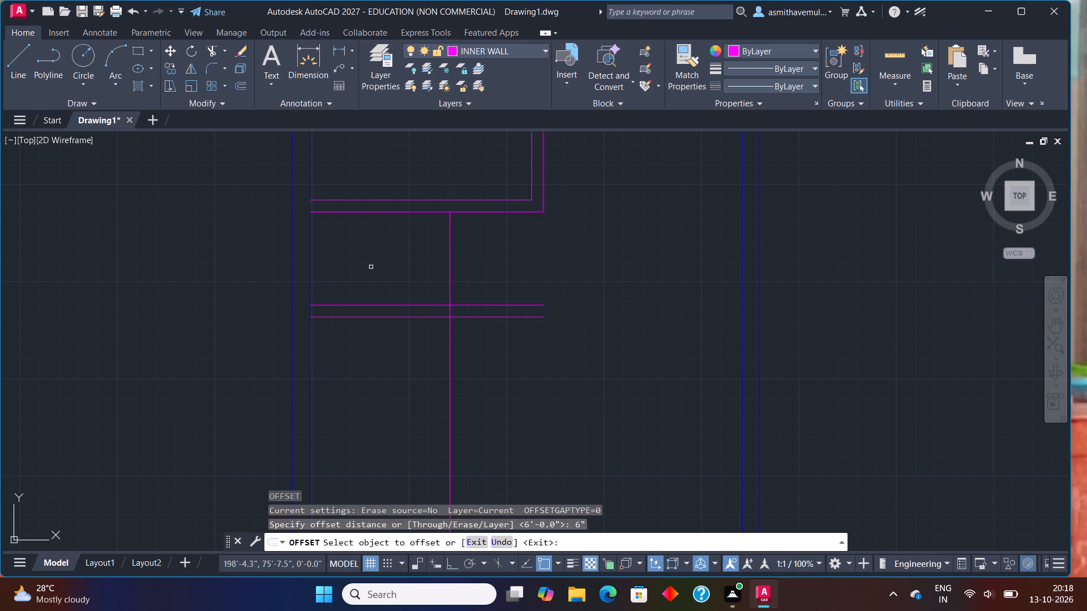
click(449, 264)
click(506, 258)
key(Escape)
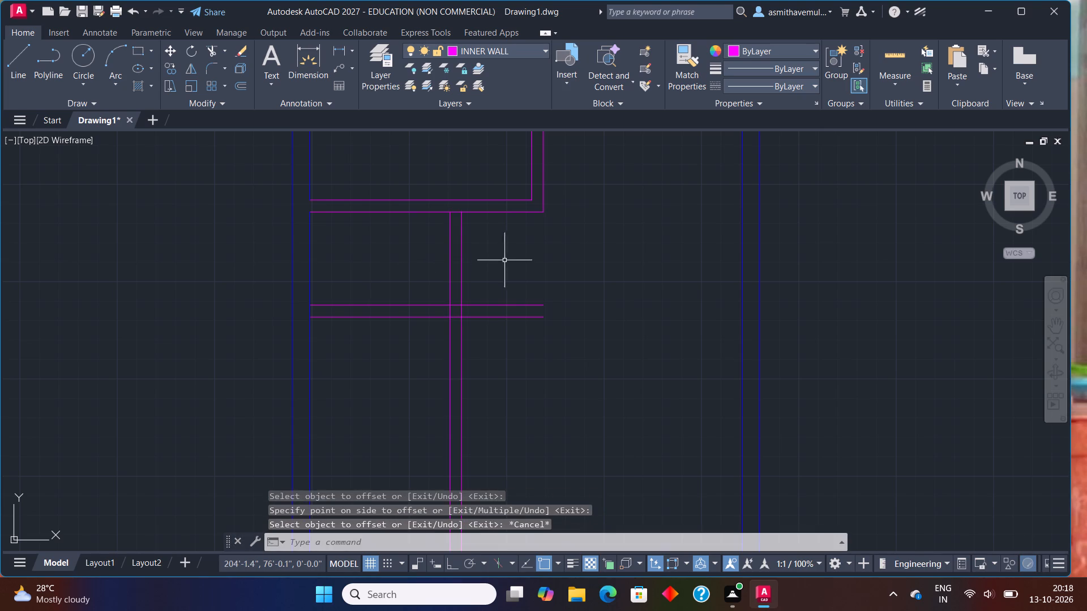
Trim the overrunning wall lines at the small left room's lower-right corner and the inner outline between its bottom wall lines.
text(TR9)
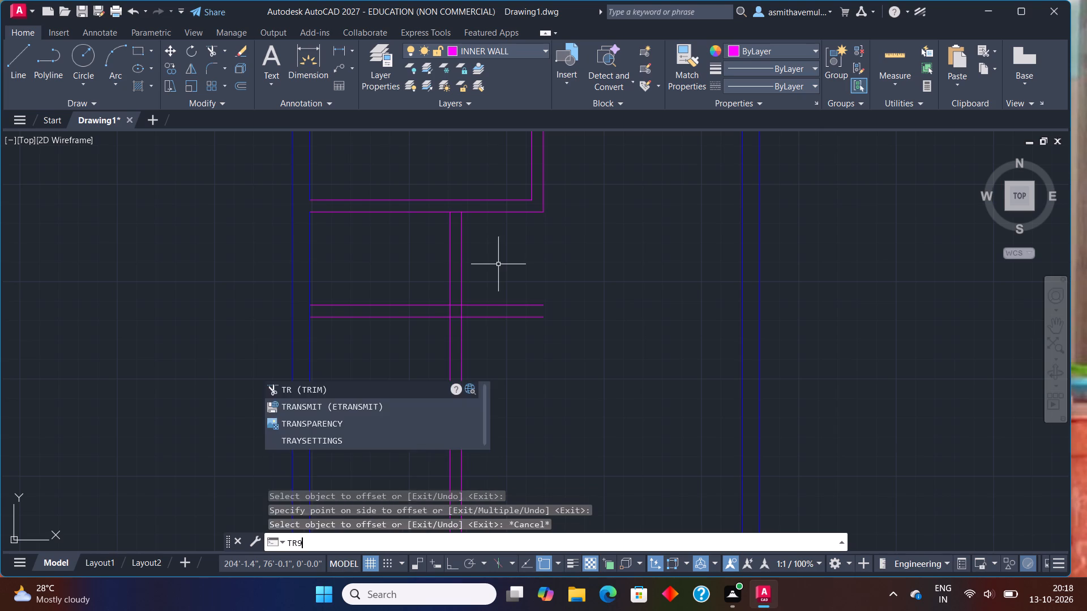
key(BackSpace)
text(IM)
key(Return)
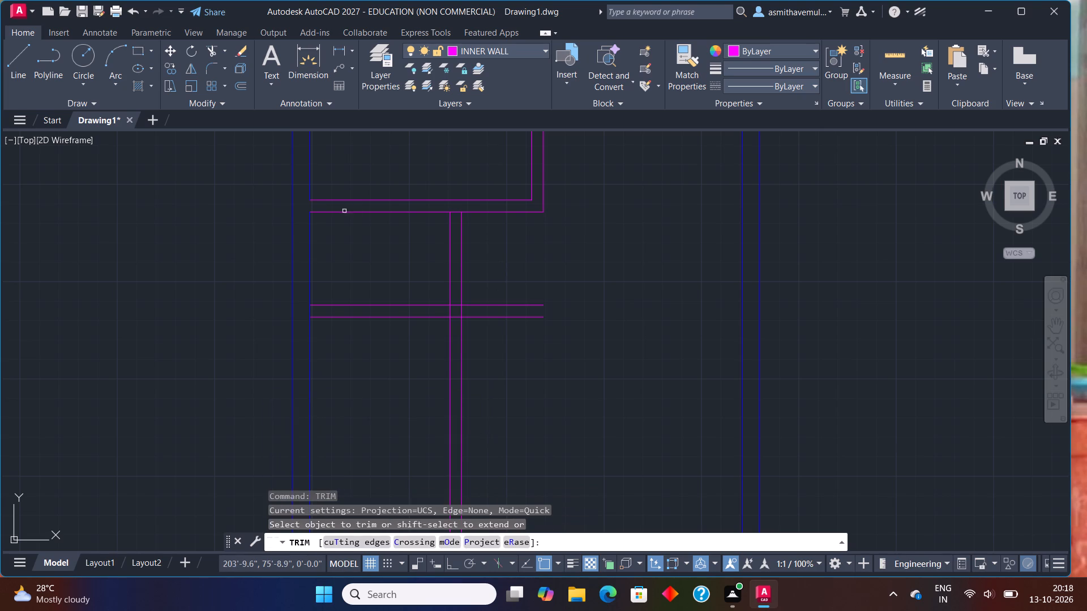
drag(481, 276, 436, 384)
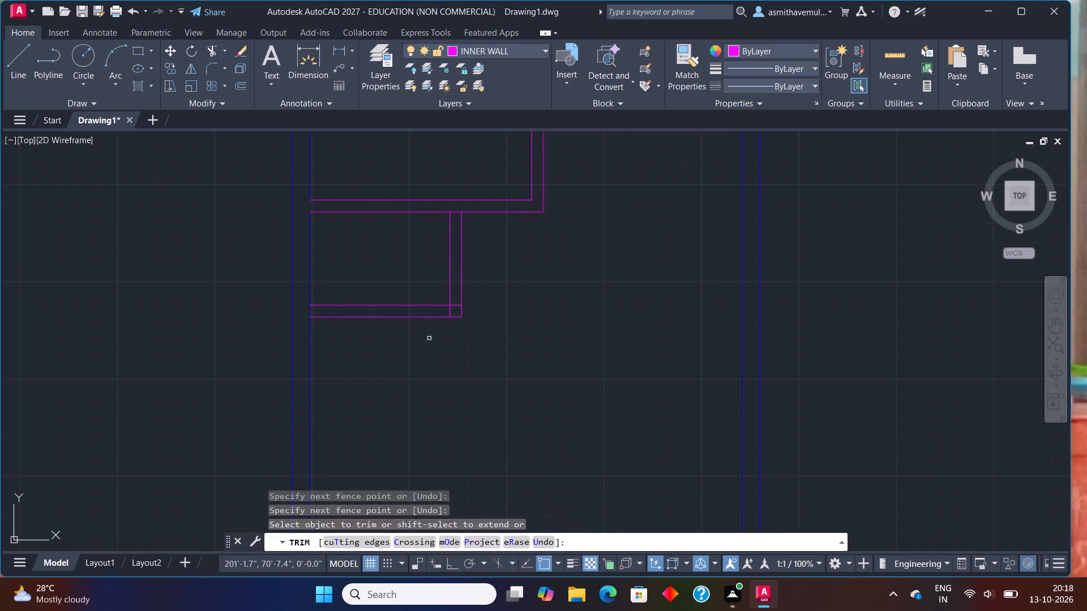
scroll(433, 317, up, 2)
drag(445, 303, 474, 298)
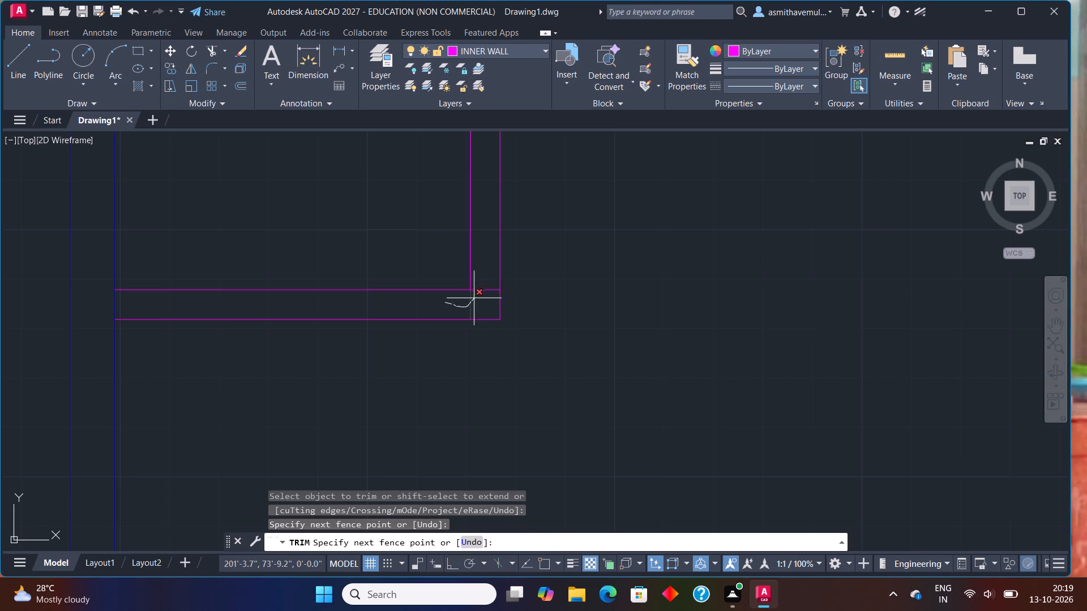
drag(474, 298, 486, 279)
drag(104, 304, 163, 313)
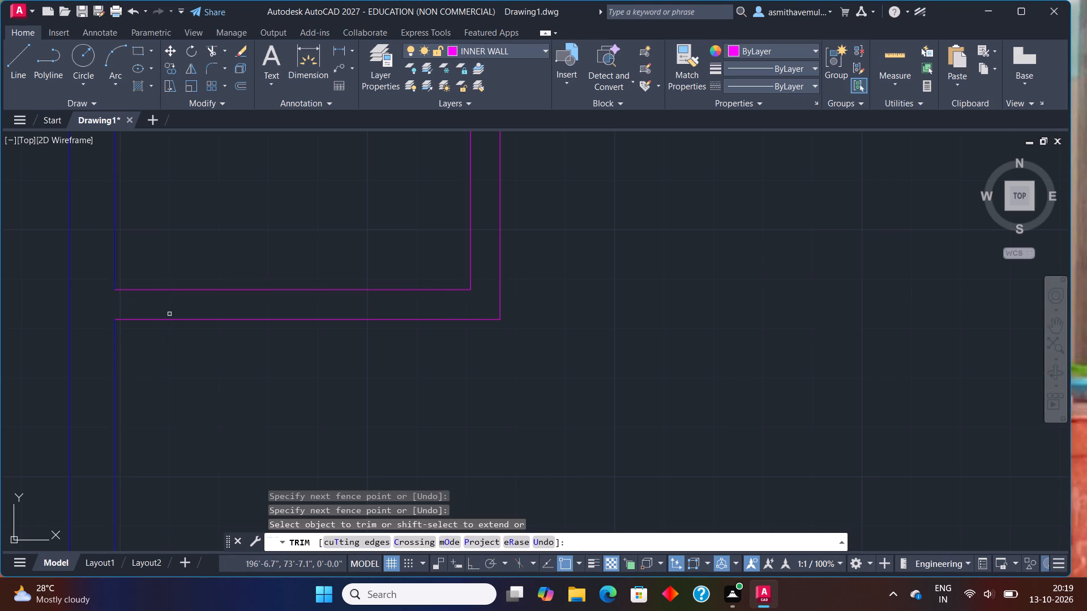
Trim the horizontal line between the two vertical wall lines where the small room's wall meets the upper-left room's wall.
scroll(479, 231, down, 2)
middle_drag(497, 205, 495, 379)
scroll(494, 325, up, 2)
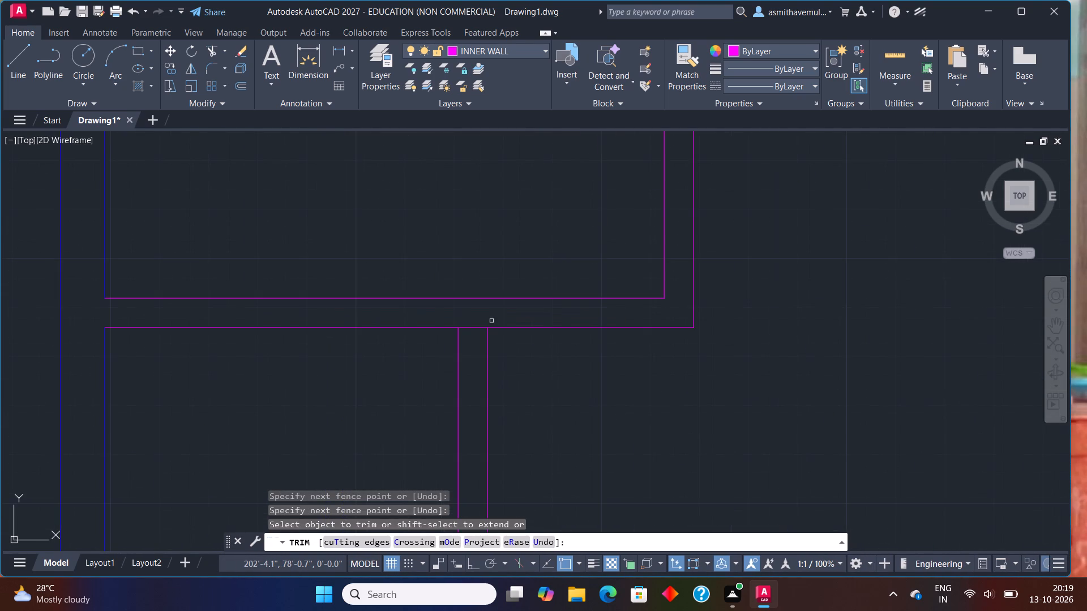
drag(483, 321, 476, 362)
key(Escape)
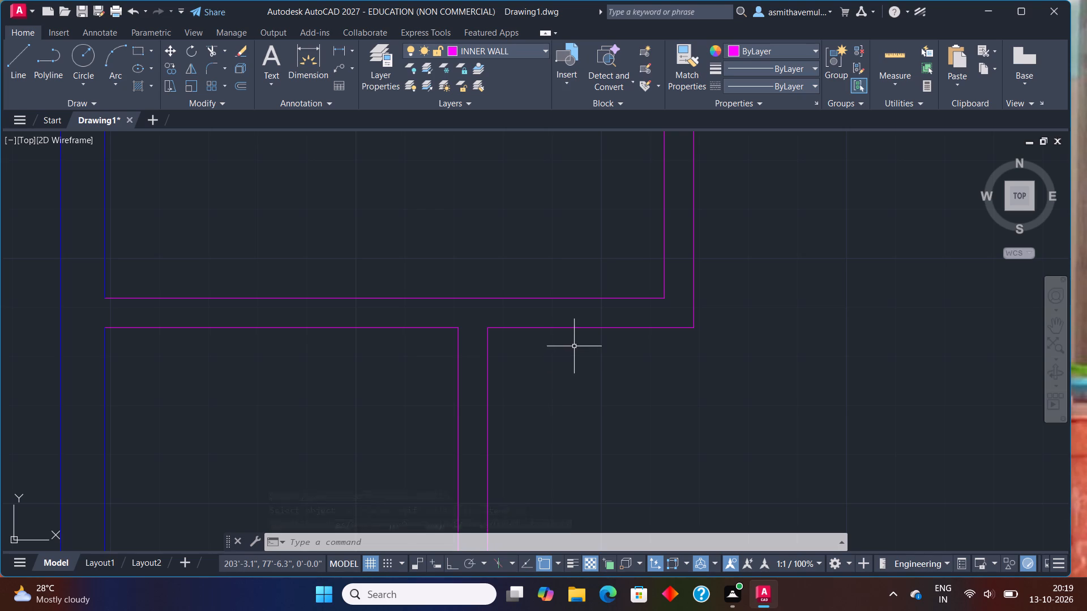
Offset the lower horizontal wall line of the upper-right room 10' downward.
scroll(574, 346, down, 3)
middle_drag(636, 410, 447, 414)
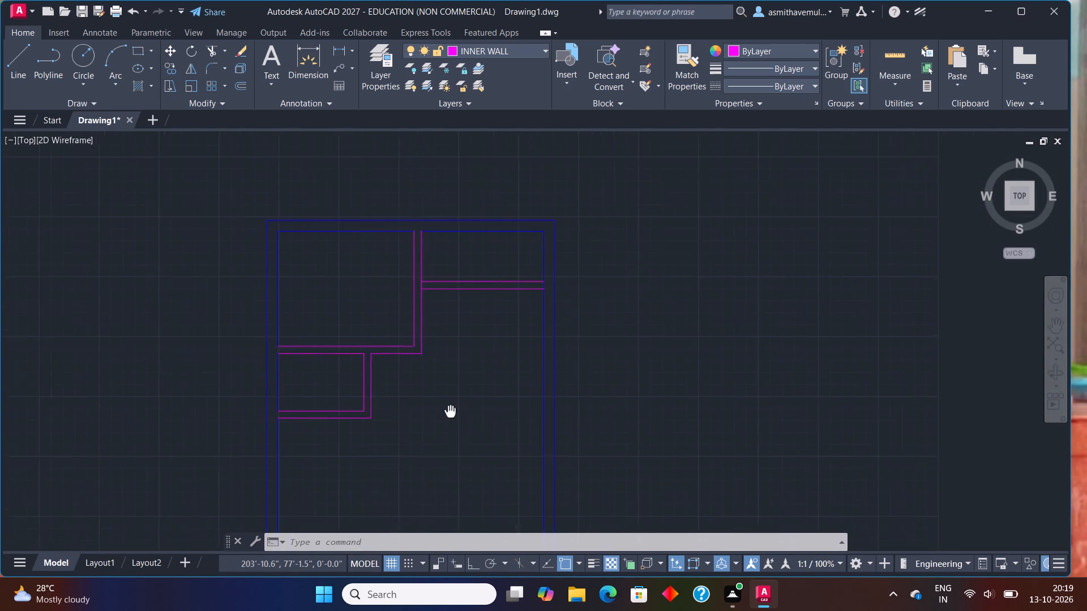
middle_drag(447, 414, 422, 447)
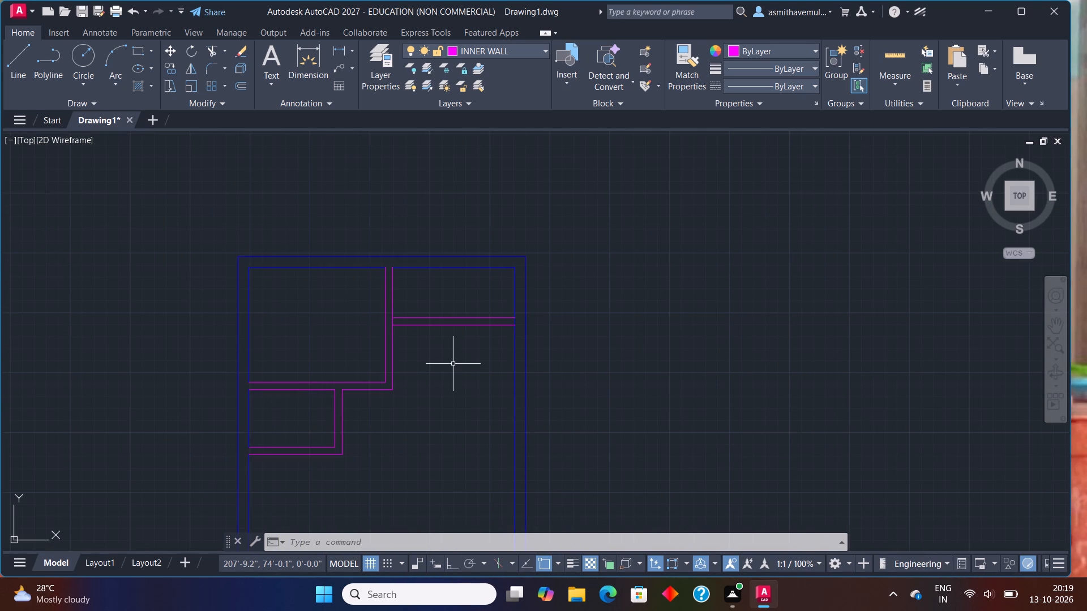
scroll(452, 364, up, 1)
key(o)
key(Return)
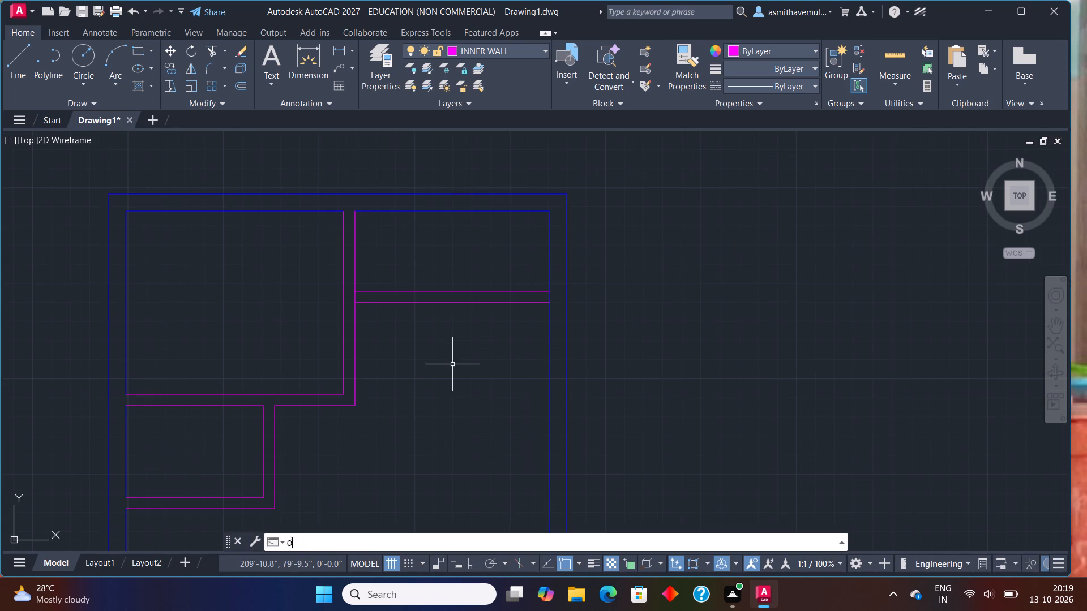
key(1)
text(0')
key(Return)
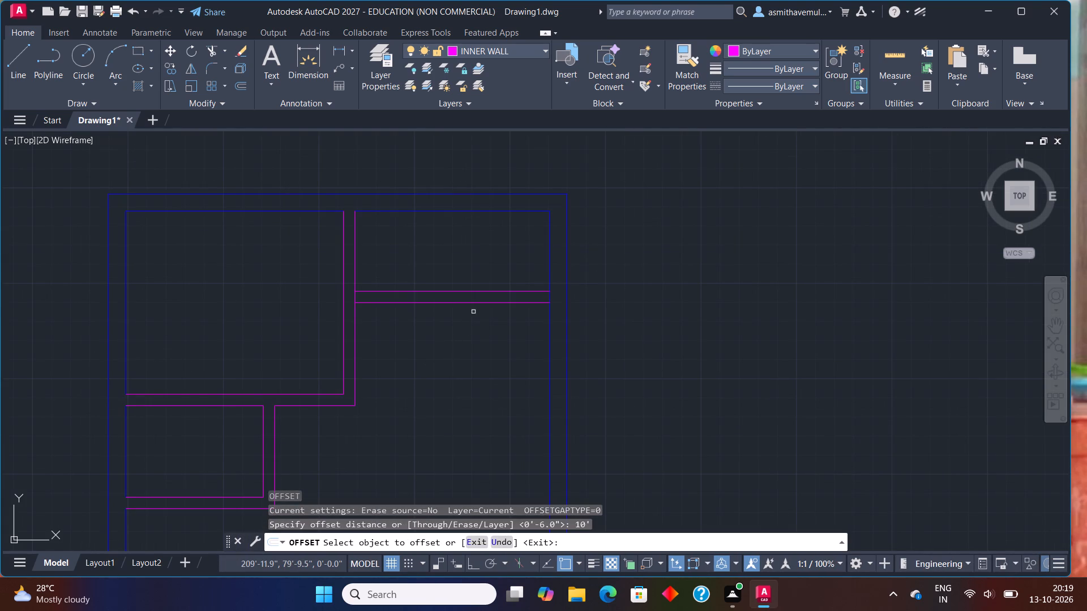
click(476, 302)
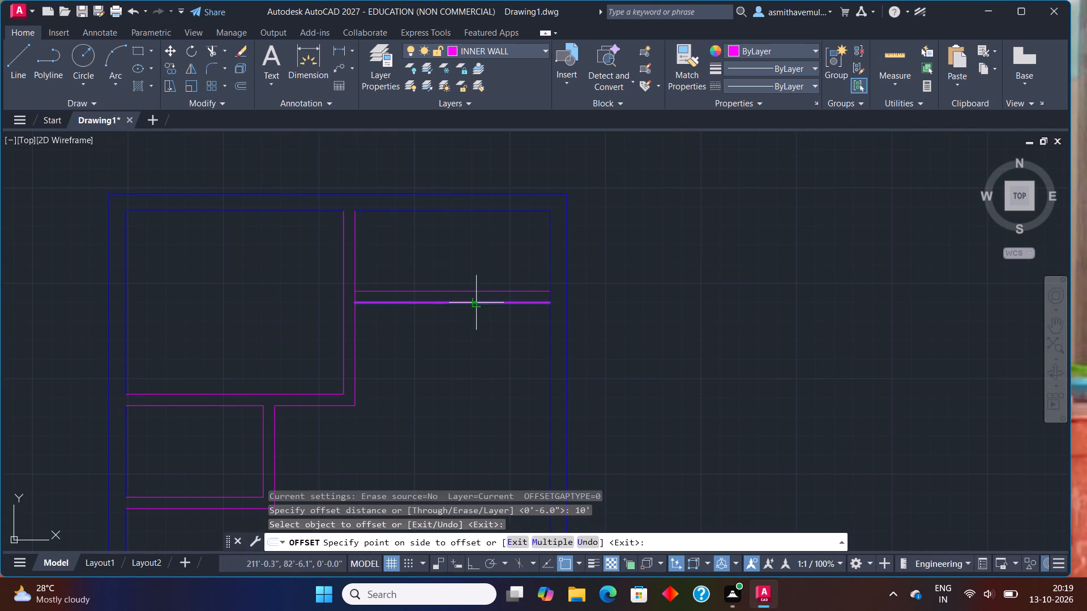
click(482, 389)
middle_drag(482, 389, 483, 314)
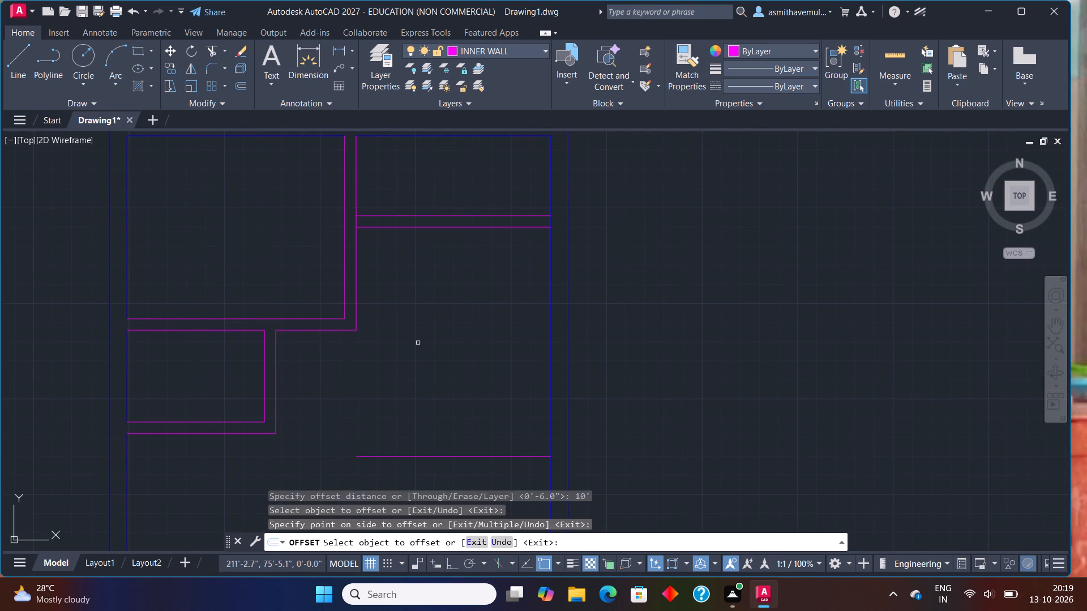
key(Escape)
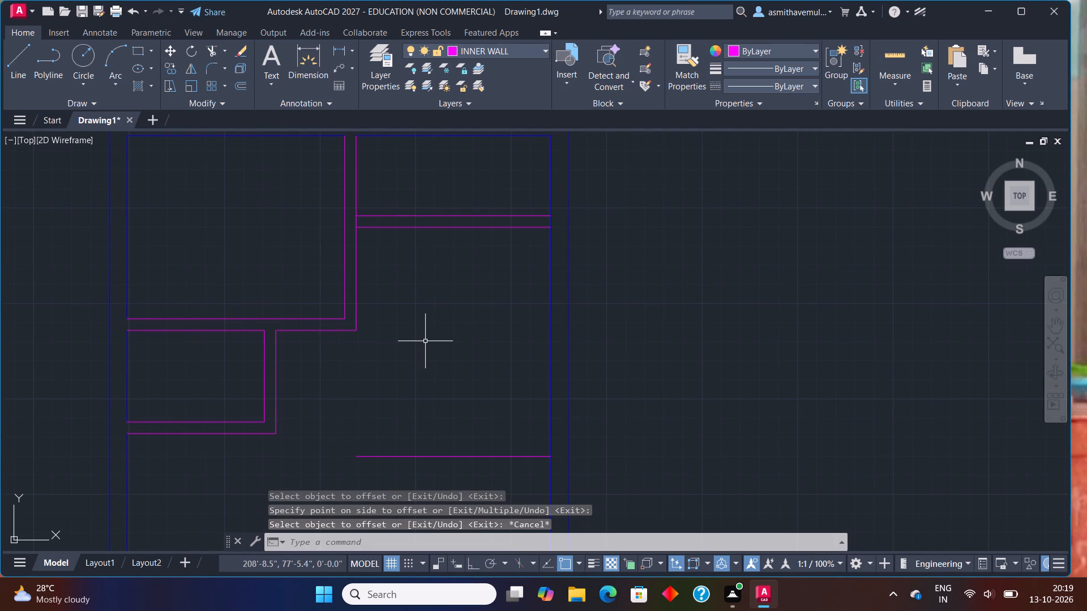
Extend the central wall's right line down to the new horizontal line and its left line down to the bottom inner outline.
text(EXT)
key(e)
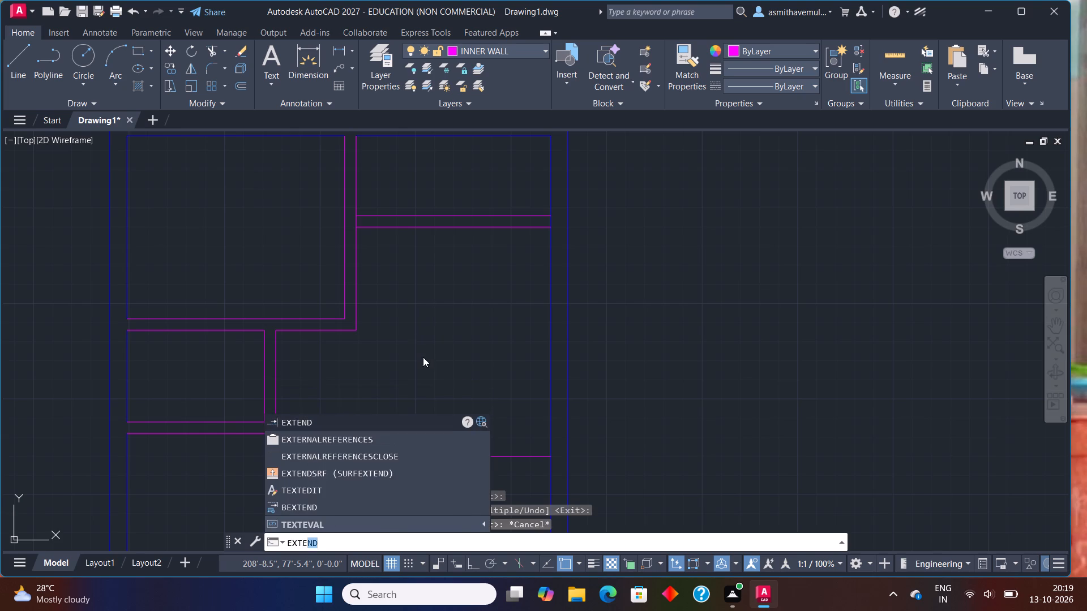
text(ND)
key(Return)
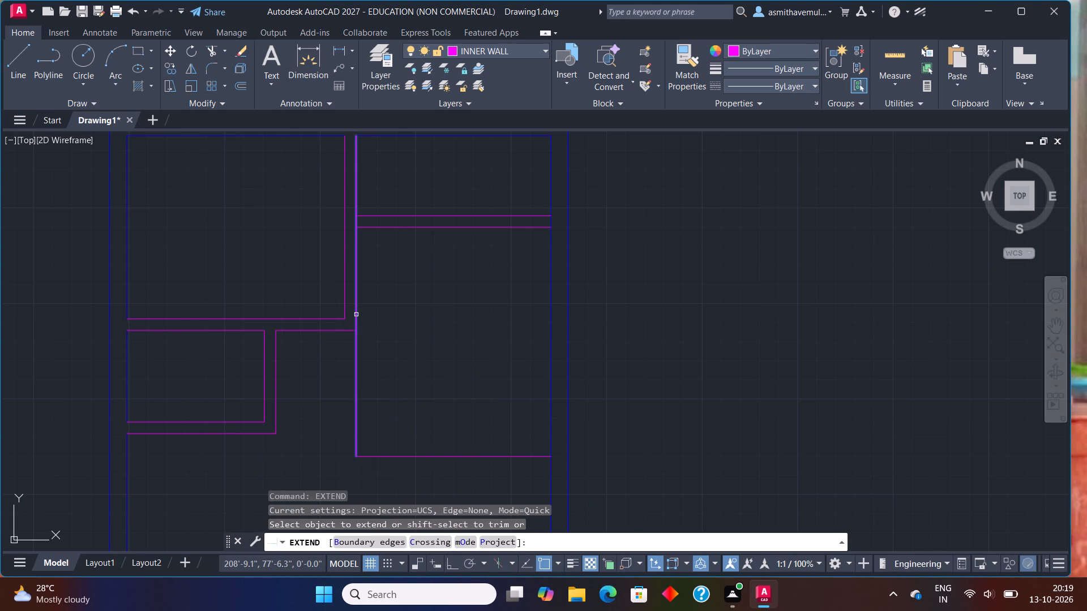
click(356, 315)
scroll(341, 308, down, 1)
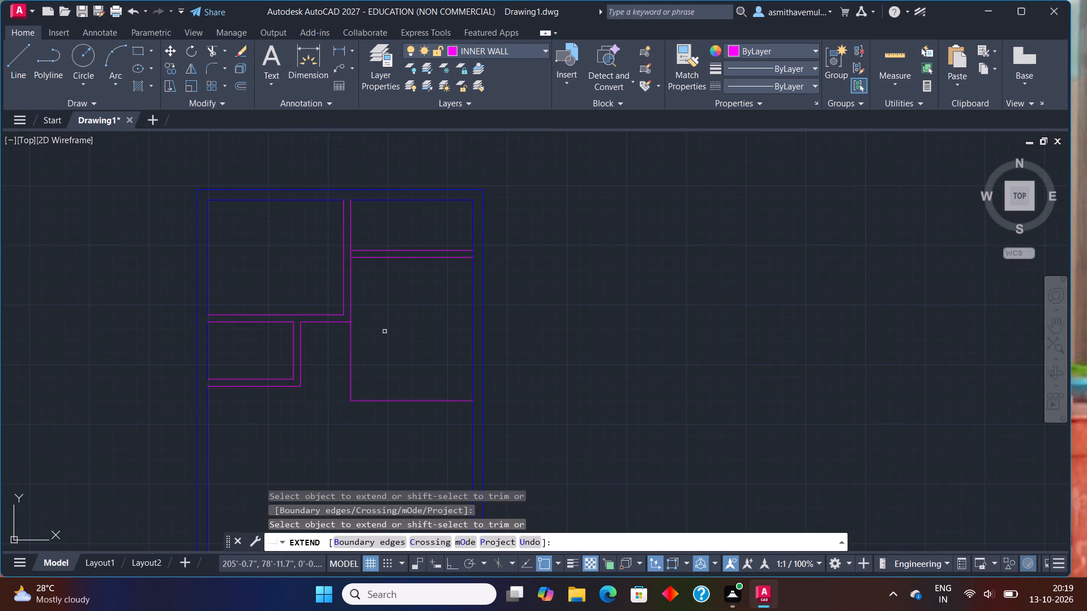
middle_drag(384, 332, 432, 235)
scroll(432, 235, down, 1)
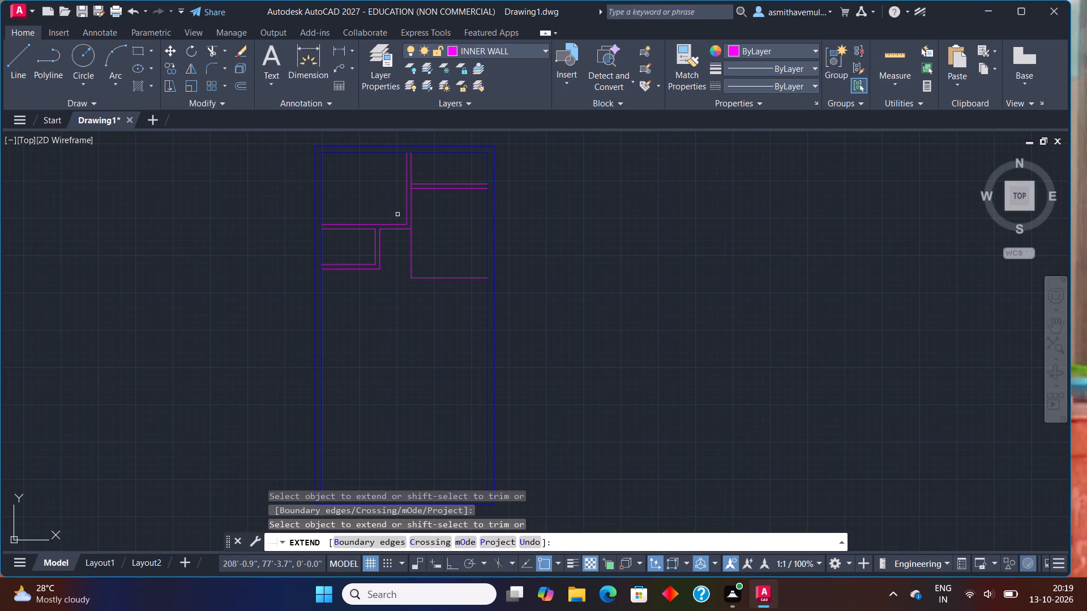
middle_drag(429, 257, 437, 220)
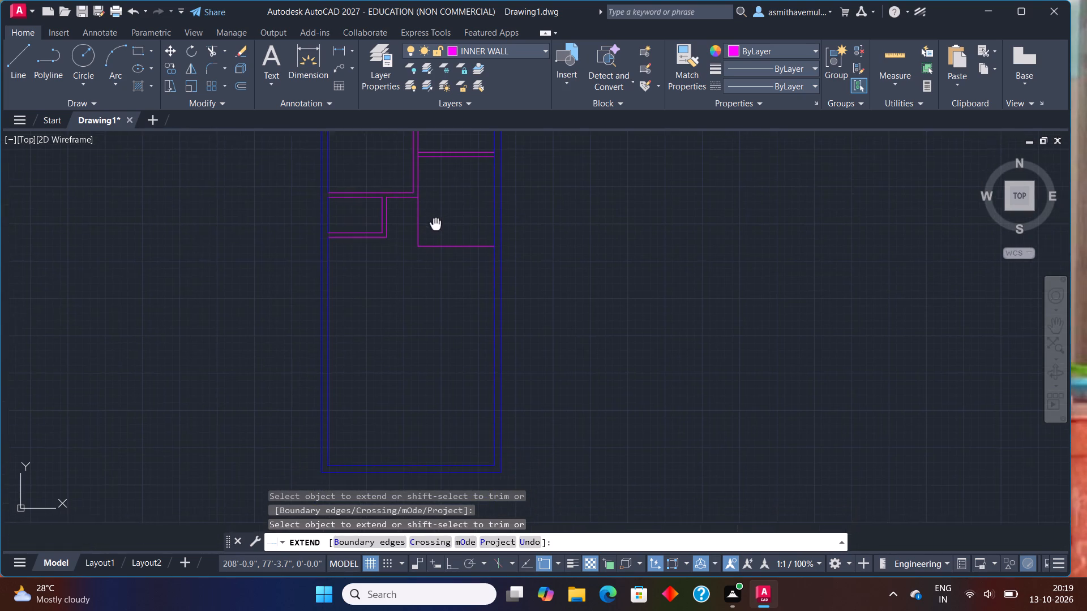
middle_drag(437, 220, 438, 214)
click(415, 178)
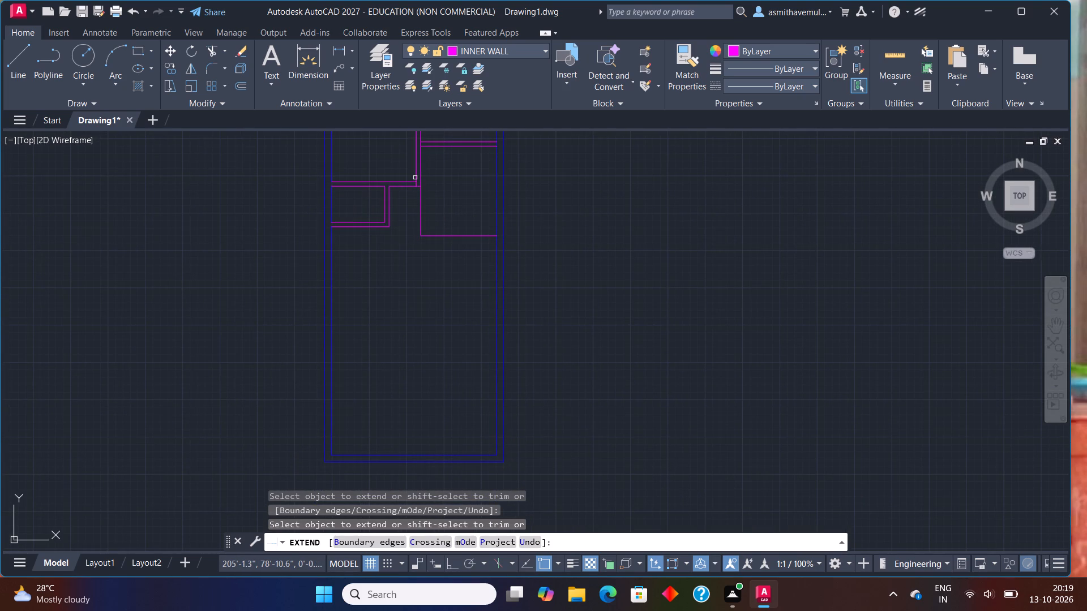
click(415, 178)
key(Escape)
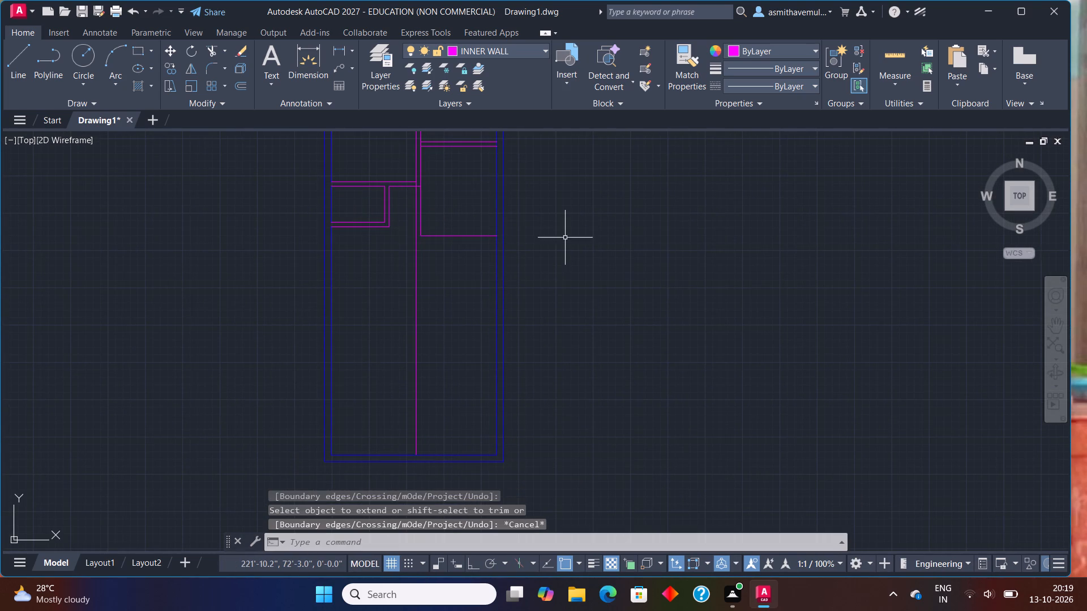
Offset the bottom horizontal line of the middle-right room 6" downward.
scroll(565, 235, up, 1)
middle_drag(564, 235, 524, 391)
key(o)
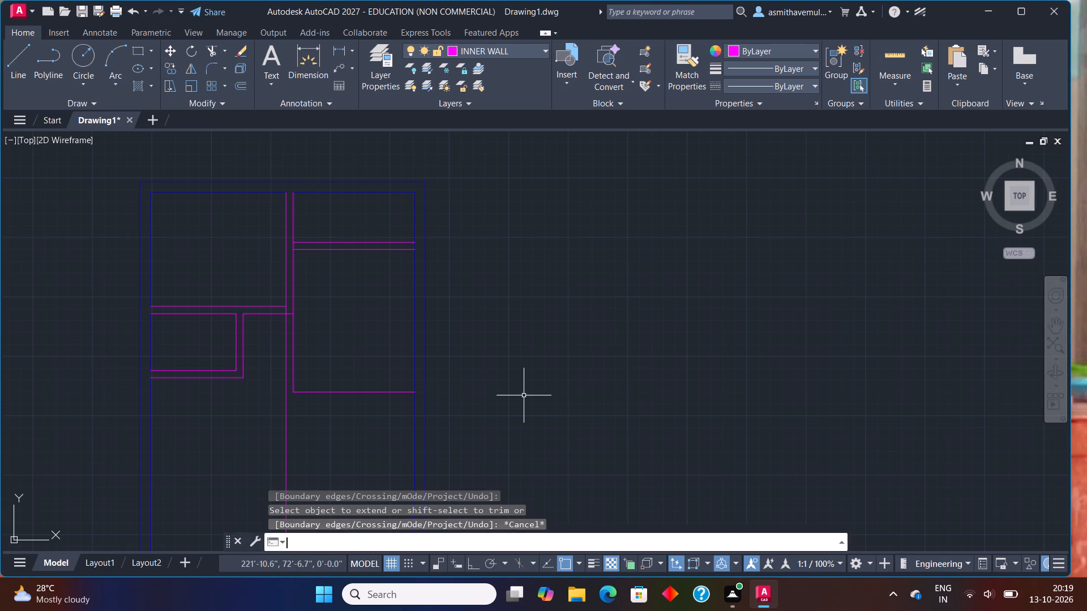
key(Return)
key(6)
key(shift+quotedbl)
key(Return)
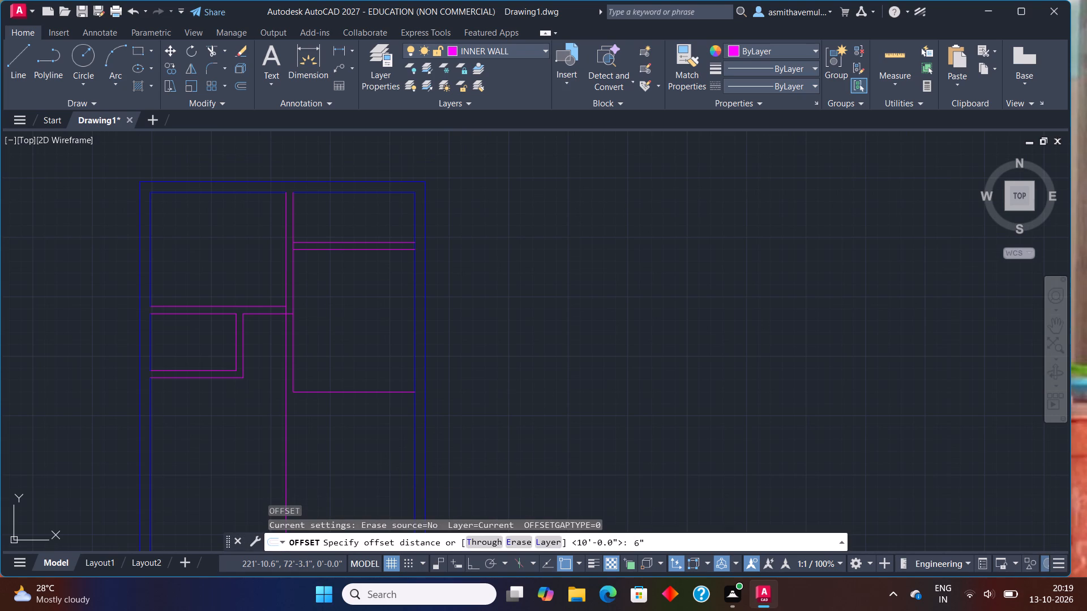
click(350, 391)
click(351, 409)
scroll(354, 399, up, 1)
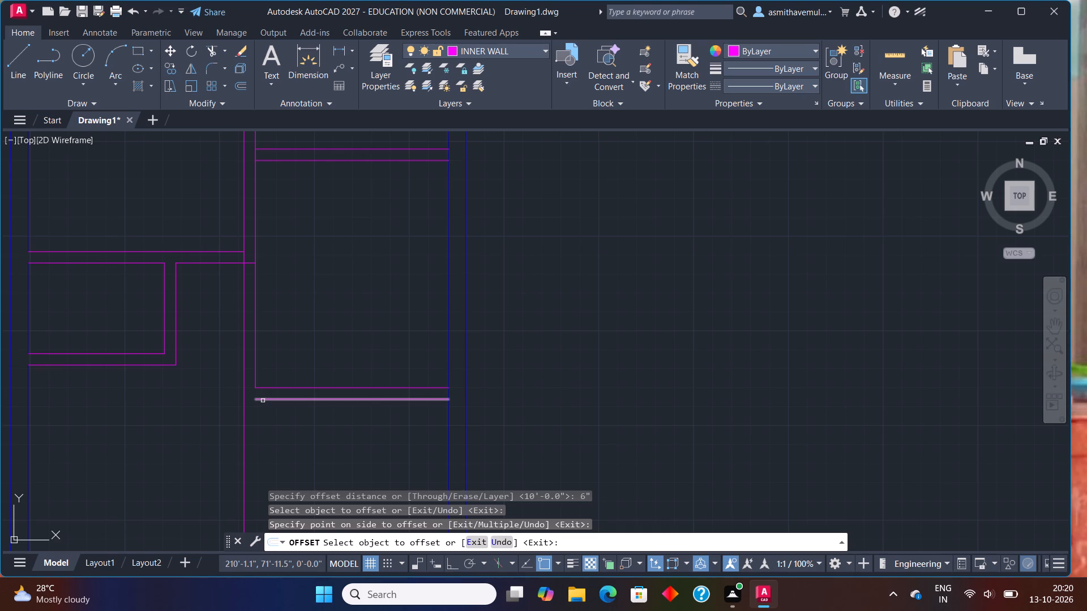
shift+scroll(259, 399, up, 2)
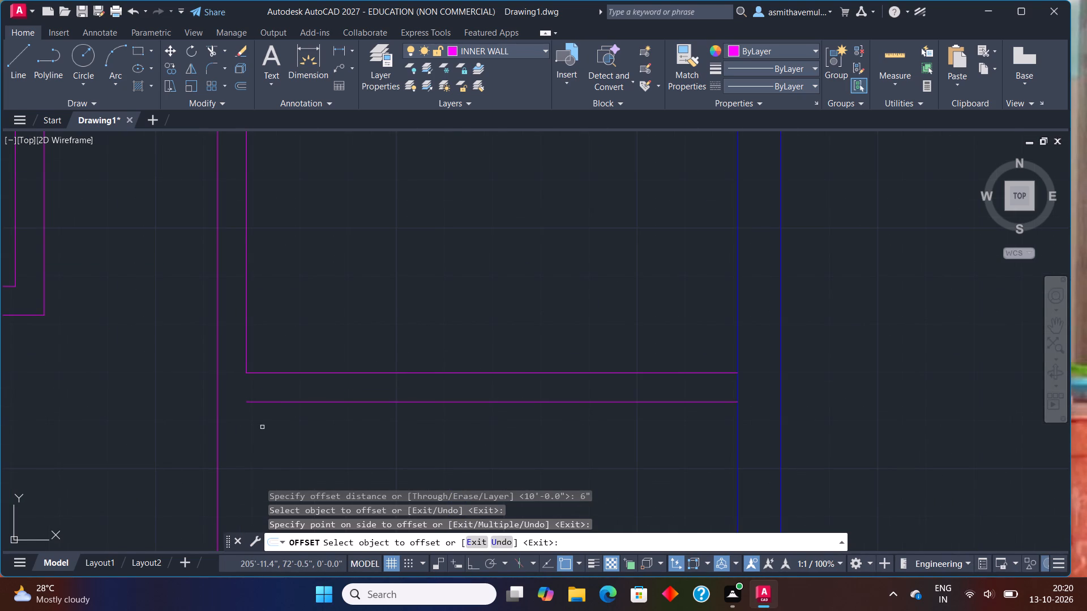
key(Escape)
Extend the middle-right room's lower horizontal wall line leftward to meet the central wall's left line.
text(EXTEB)
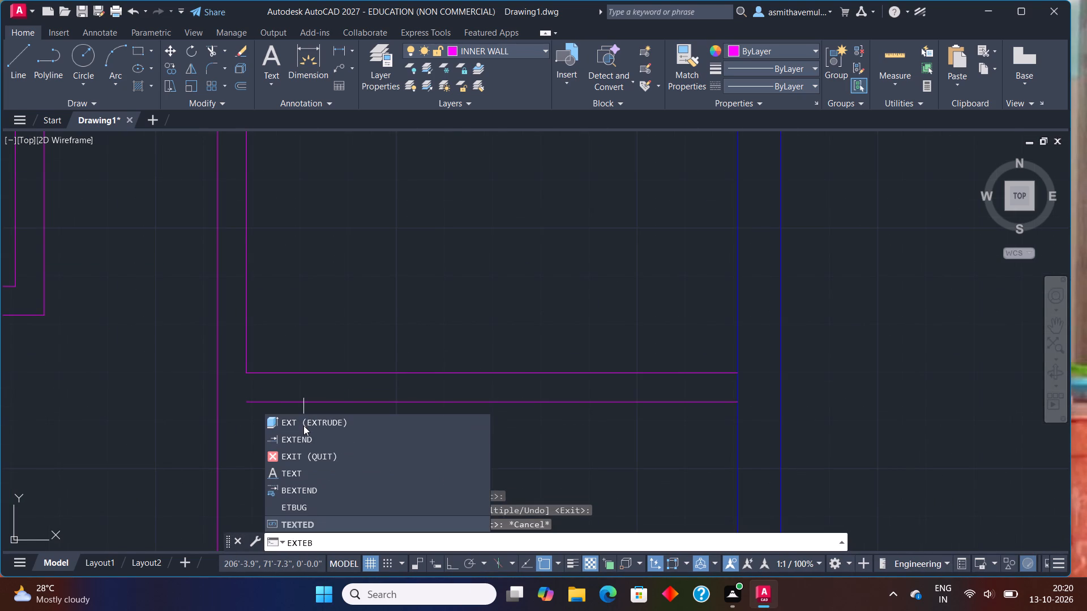
key(BackSpace)
text(ND)
key(Return)
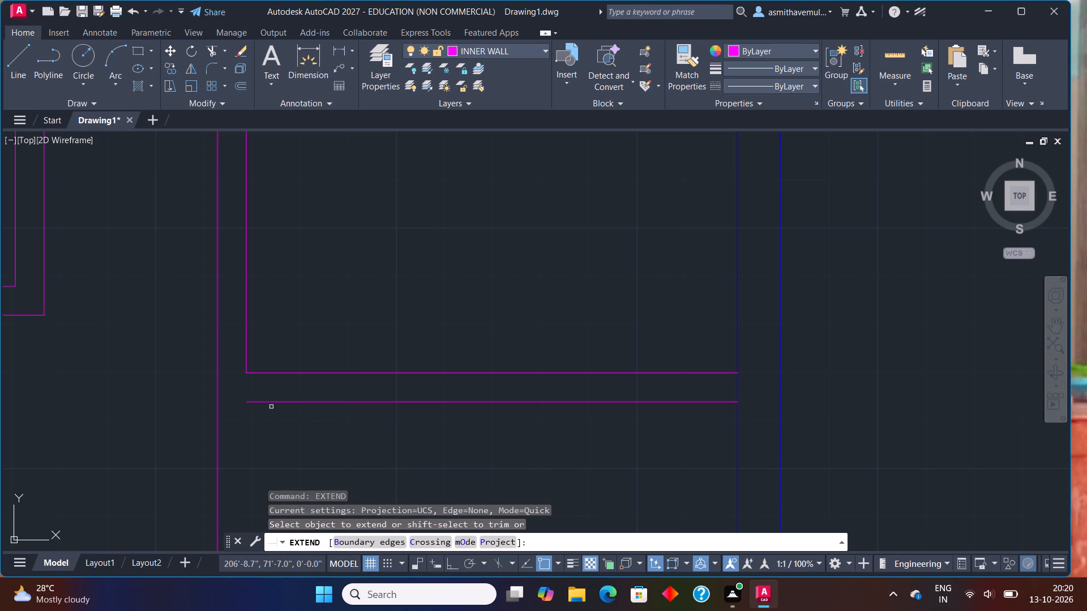
click(271, 402)
key(Escape)
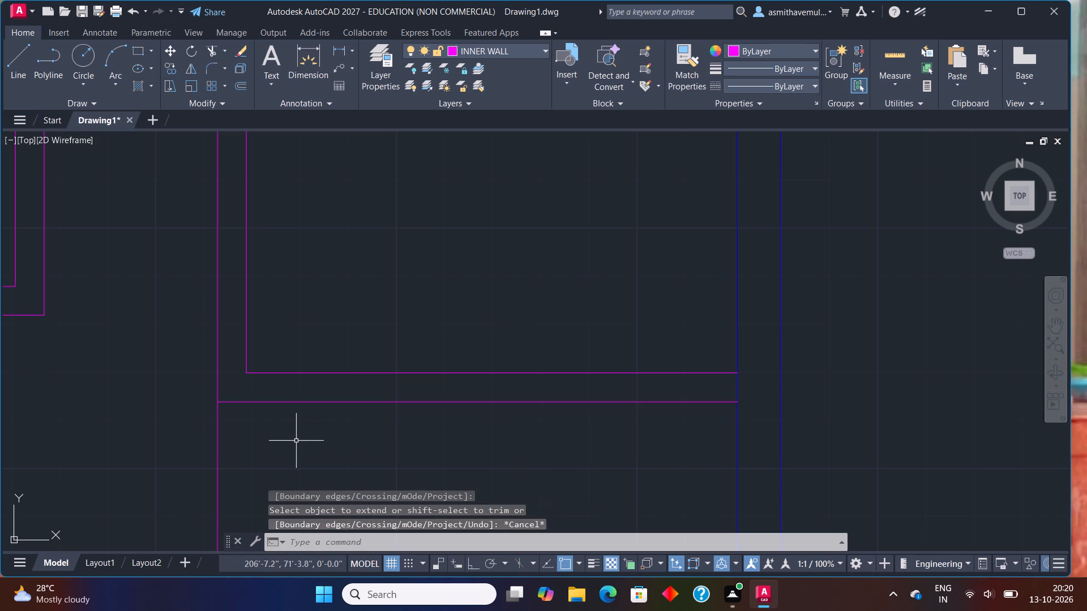
Trim the central wall's left line below the middle-right room's bottom wall, and the inner outline between that wall's two lines.
text(TRIM)
key(Return)
drag(292, 445, 207, 484)
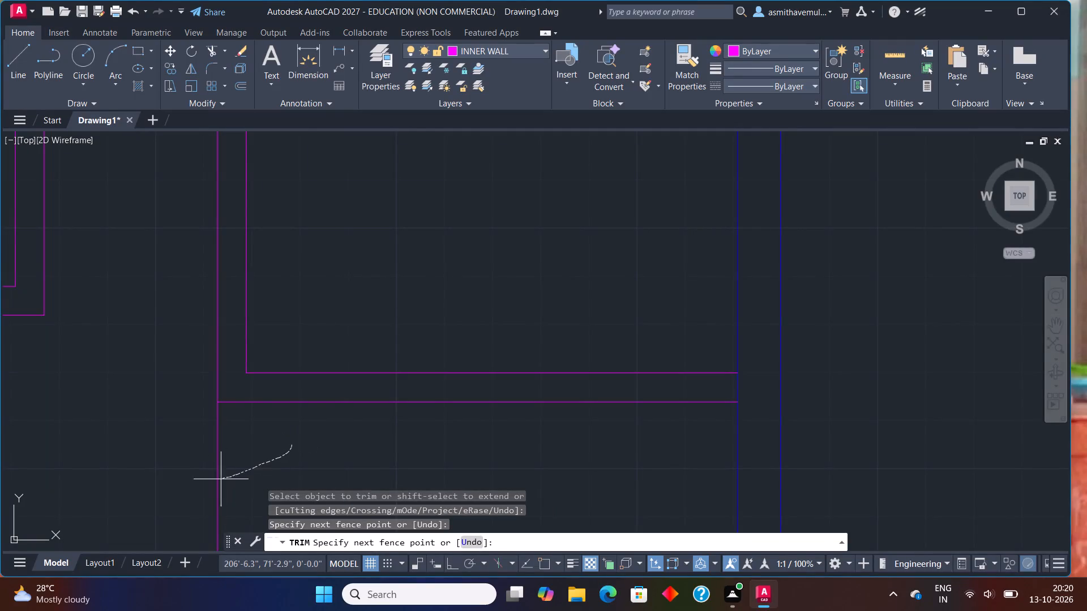
drag(207, 484, 168, 501)
drag(748, 380, 683, 391)
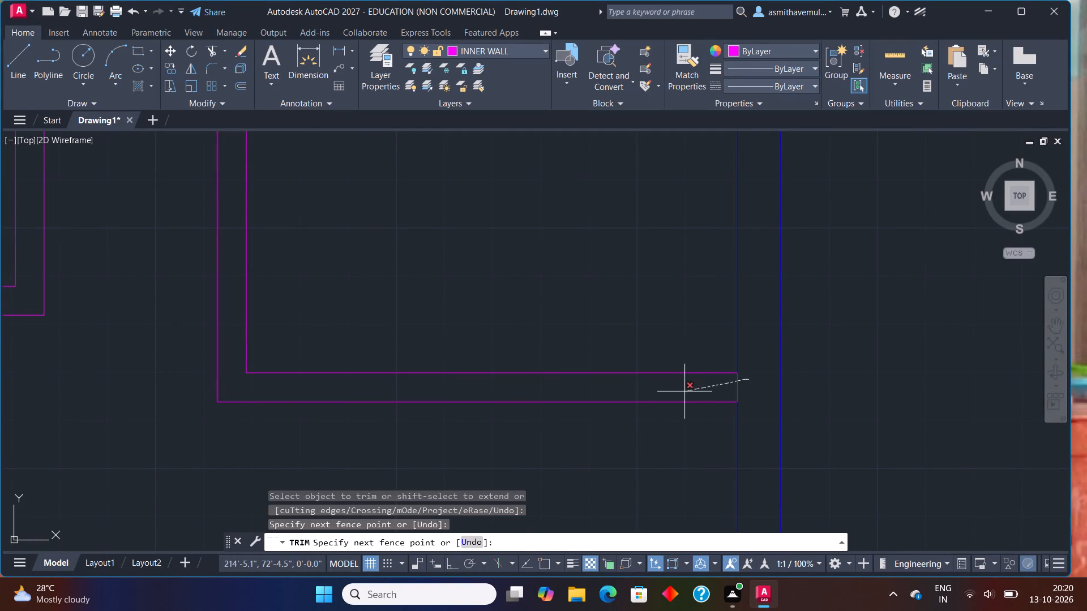
drag(683, 391, 683, 391)
Trim the central wall's right line and the right inner outline between the two lines of the upper-right room's bottom wall.
scroll(655, 351, down, 2)
middle_drag(672, 339, 748, 449)
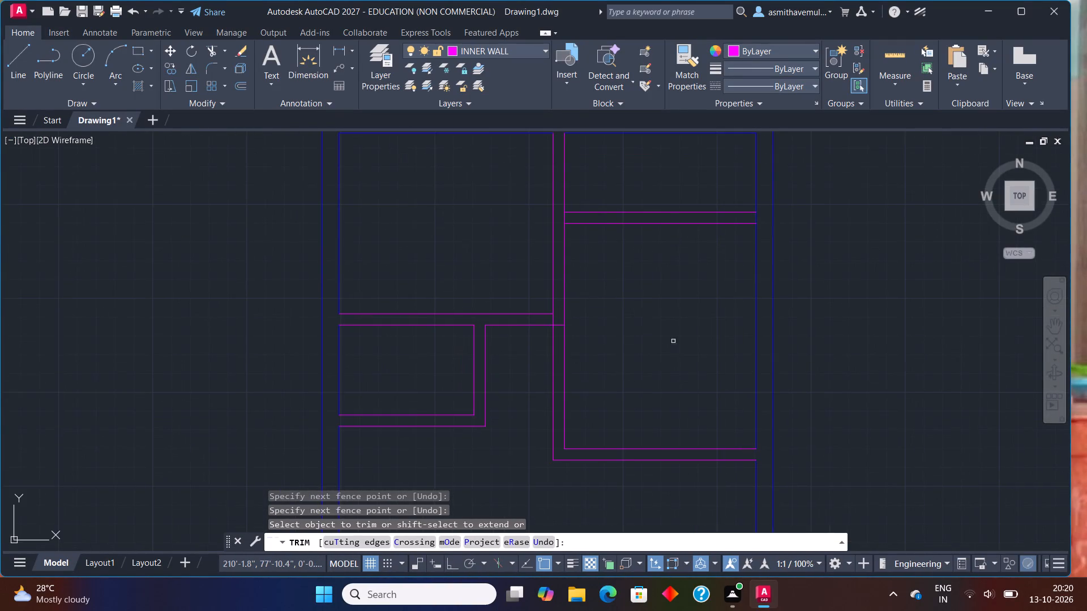
middle_drag(574, 246, 628, 390)
scroll(626, 369, up, 2)
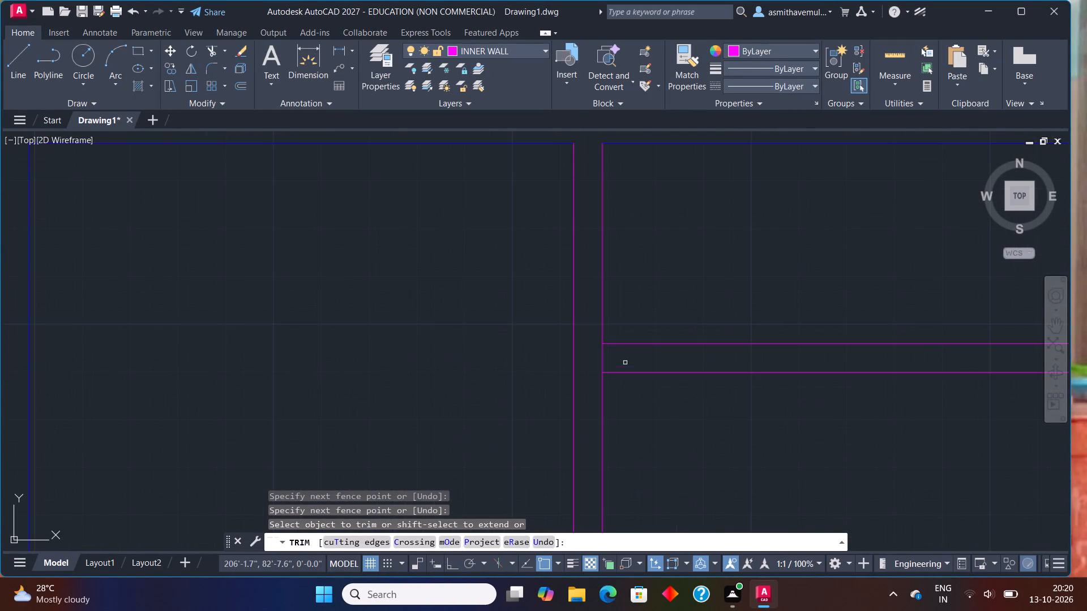
drag(615, 357, 592, 366)
scroll(687, 367, down, 2)
scroll(803, 415, down, 1)
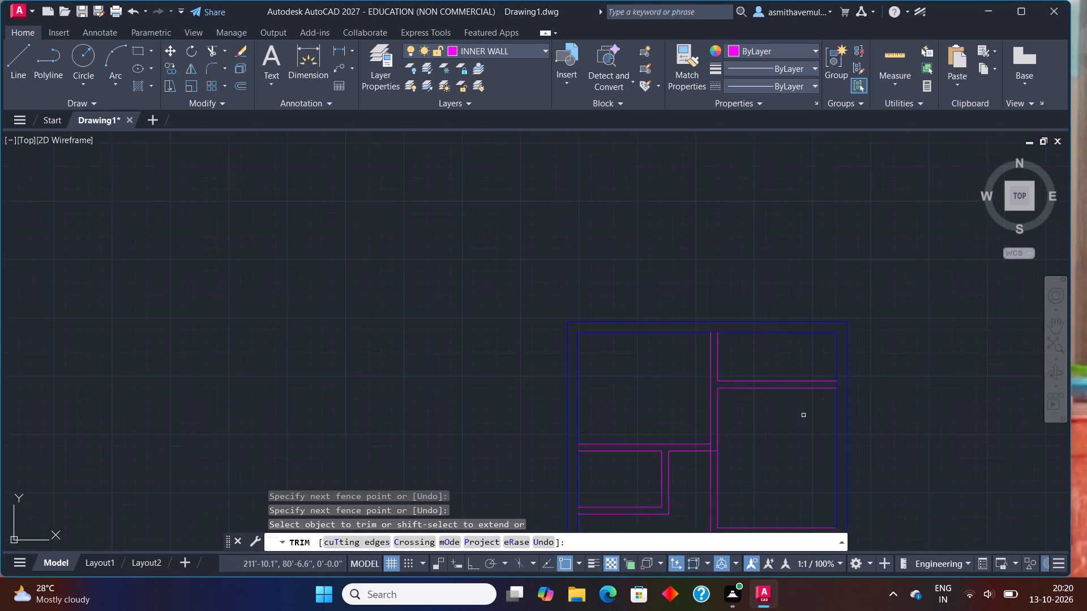
middle_drag(797, 409, 670, 385)
scroll(691, 373, up, 2)
drag(731, 342, 733, 342)
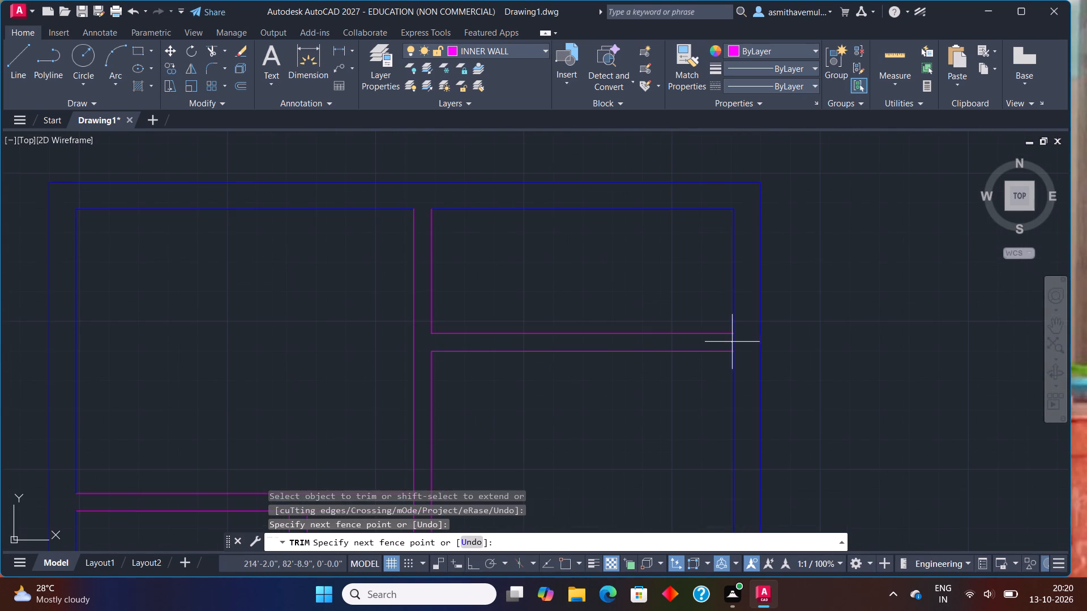
drag(733, 342, 743, 339)
Trim the central wall's left line and the leftover horizontal stub where the left horizontal wall meets the central wall.
scroll(704, 372, down, 1)
middle_drag(598, 450, 658, 292)
scroll(604, 301, up, 1)
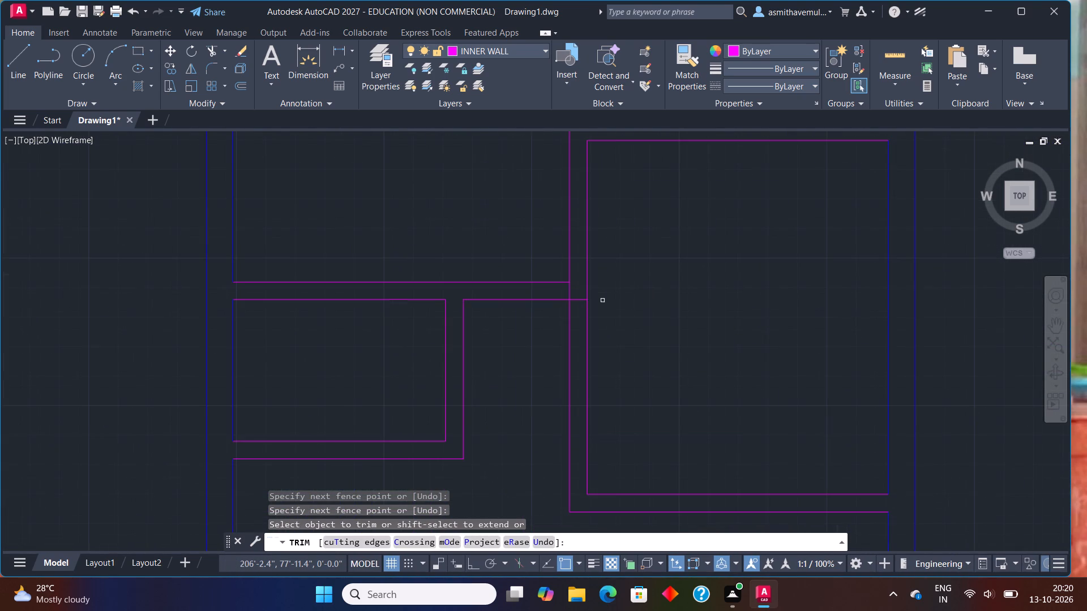
click(579, 297)
click(560, 292)
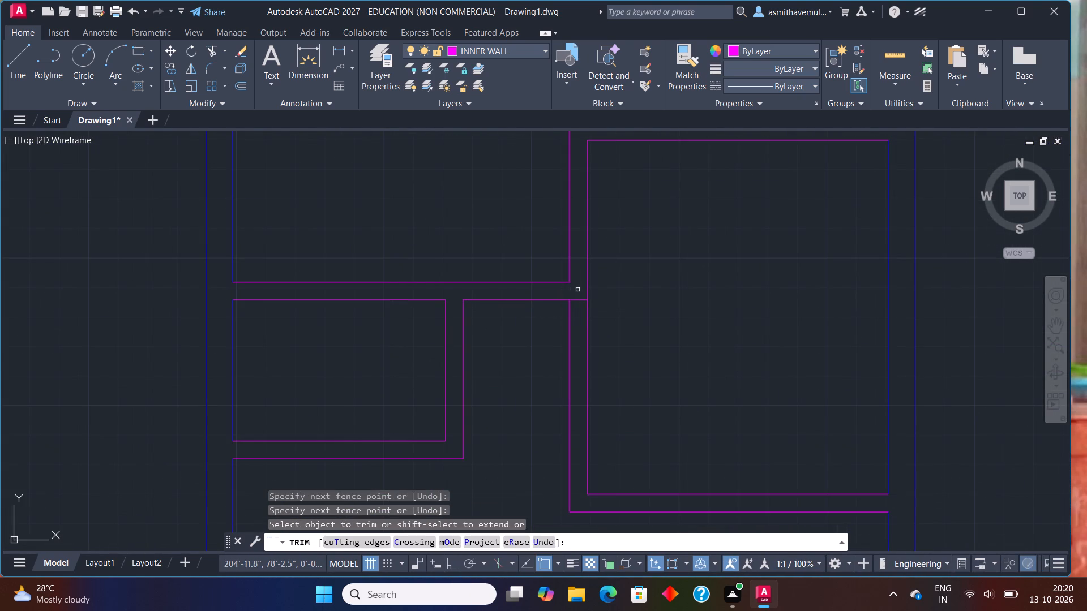
drag(578, 290, 579, 320)
scroll(665, 298, down, 1)
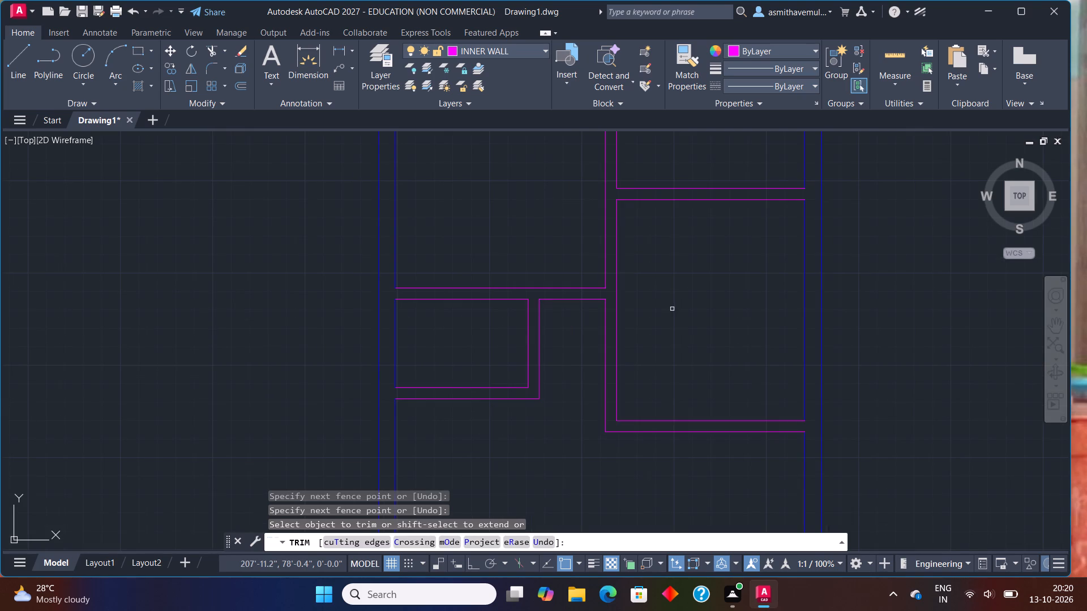
key(Escape)
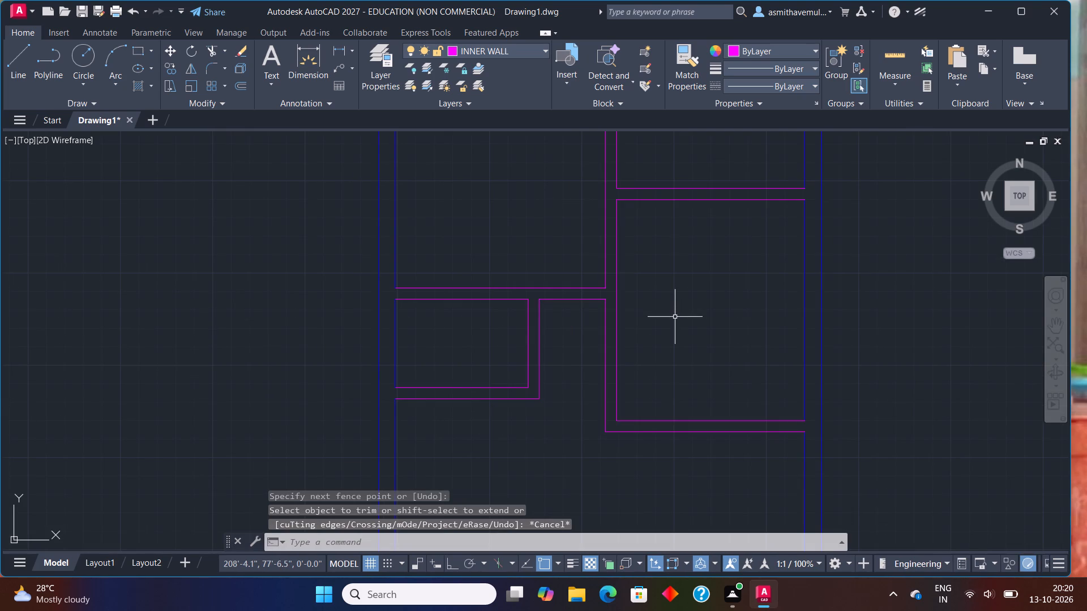
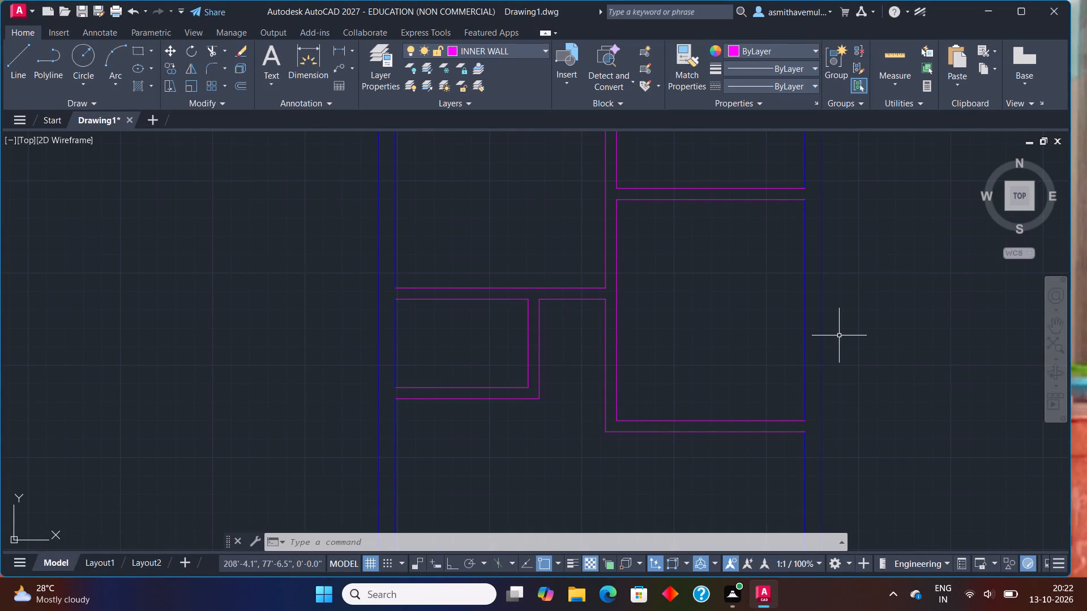
Offset the inner outline's bottom line upward and its right line inward by 10' to start the lower-right room.
middle_drag(840, 333, 836, 200)
scroll(848, 295, down, 1)
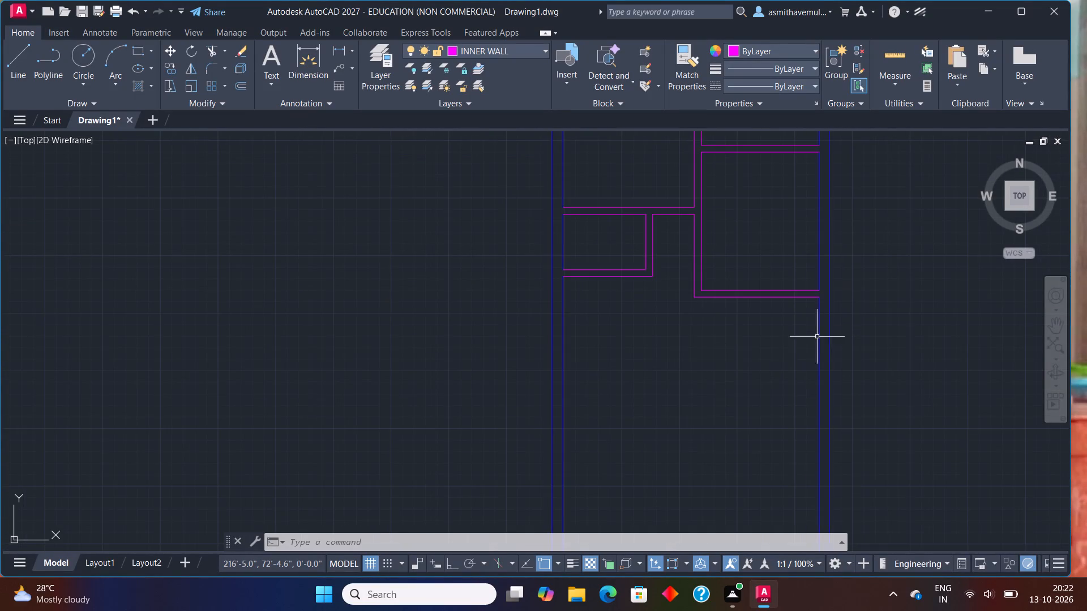
middle_drag(739, 419, 673, 232)
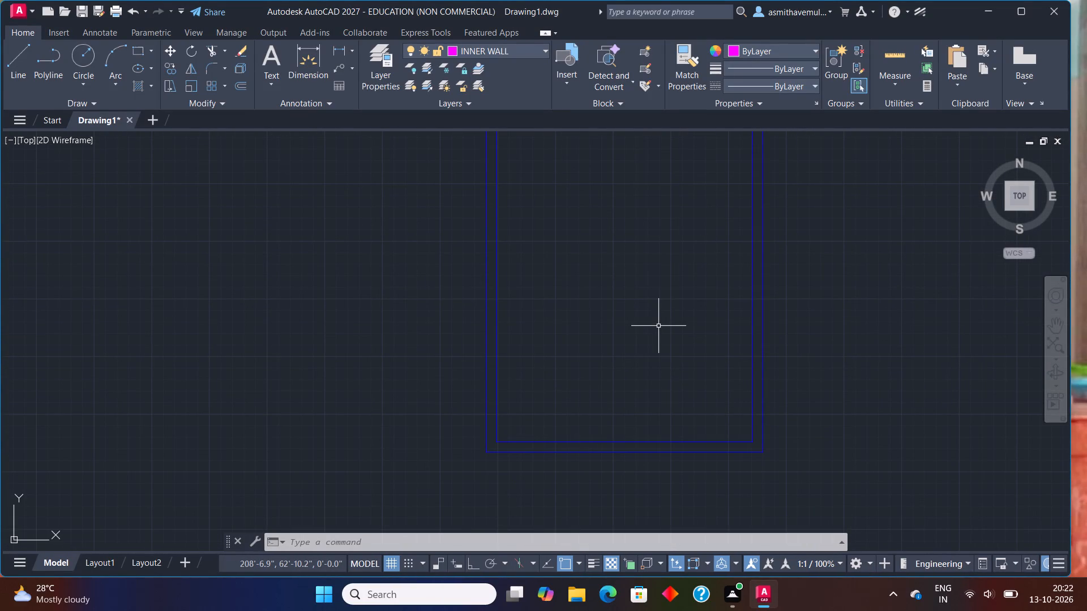
key(o)
key(Return)
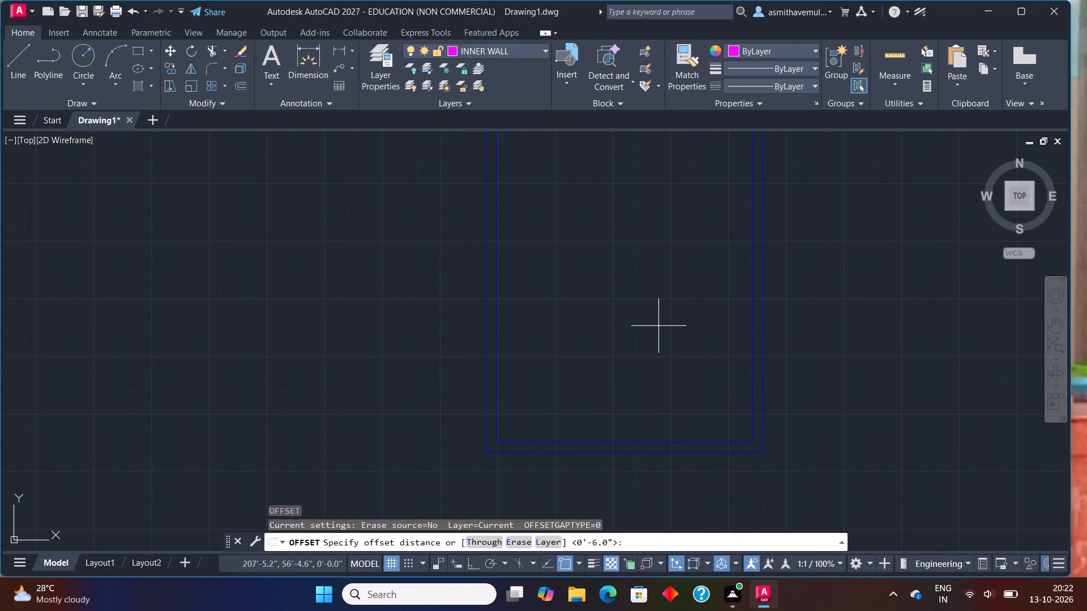
text(10')
key(Return)
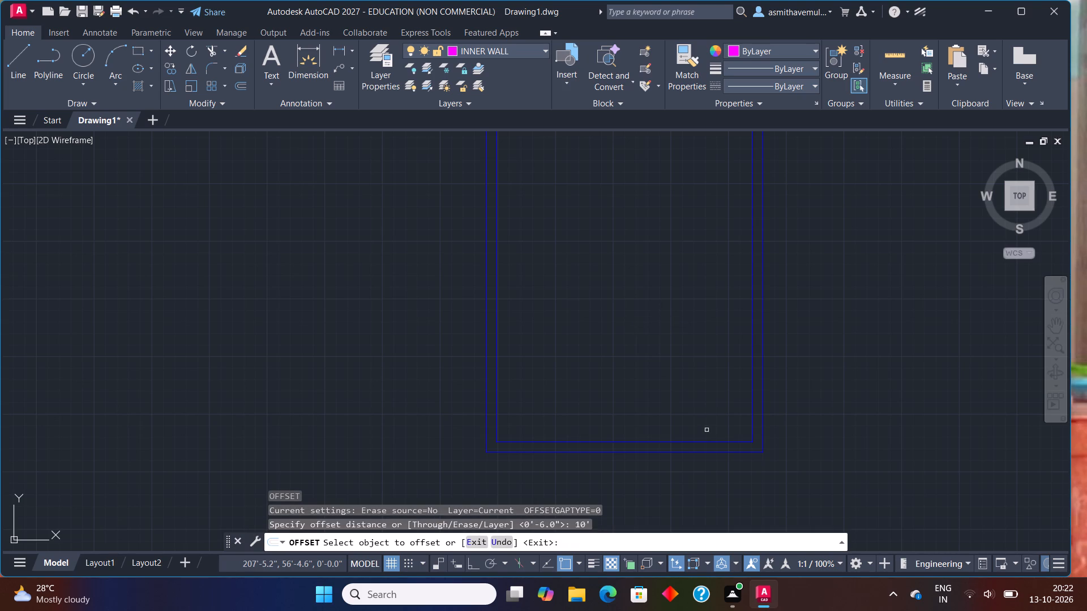
drag(709, 443, 711, 433)
drag(712, 397, 714, 391)
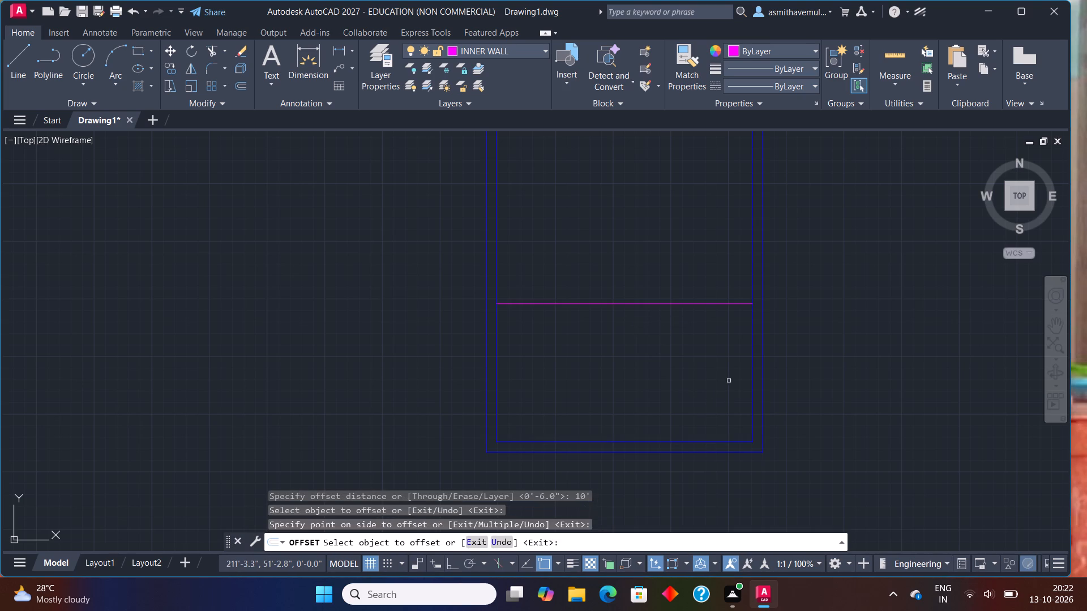
click(752, 375)
click(676, 376)
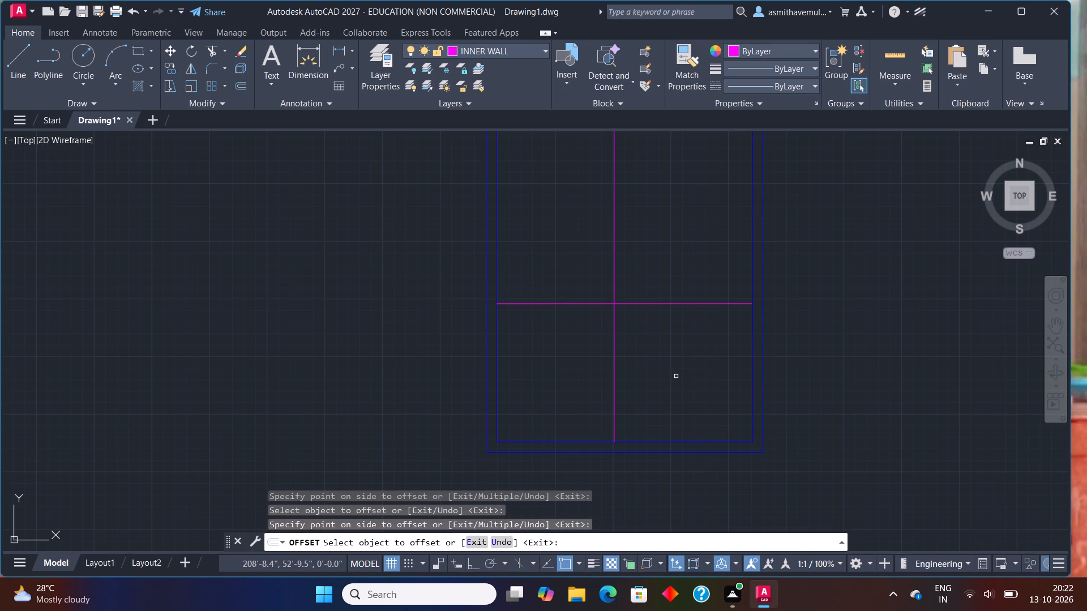
key(Escape)
Offset the new vertical line to the left and the new horizontal line upward by 6" to give the walls thickness.
key(o)
key(Return)
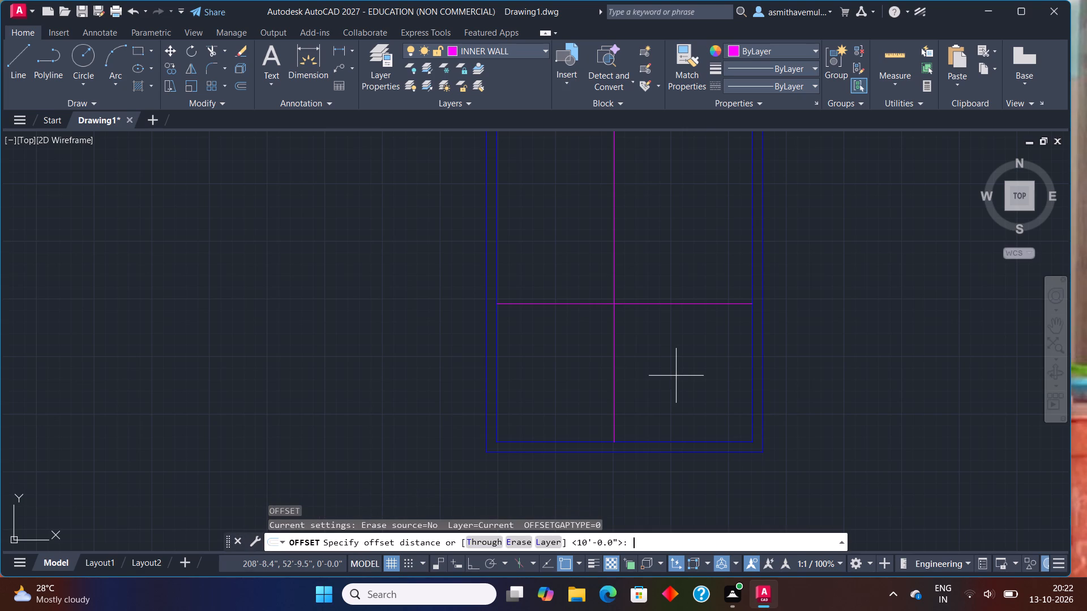
text(6")
key(Return)
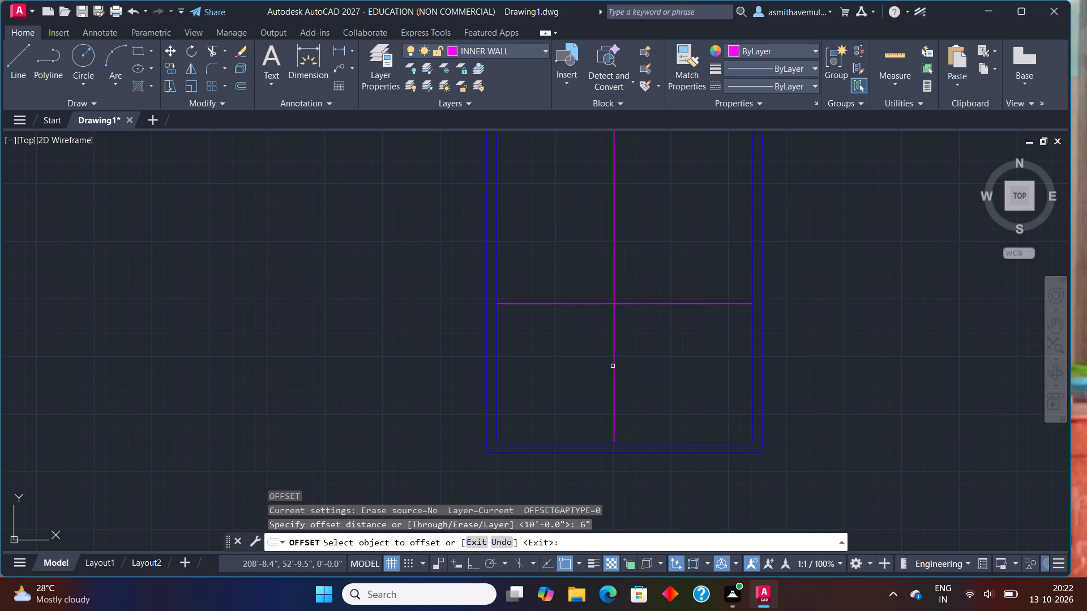
drag(615, 364, 609, 364)
click(521, 361)
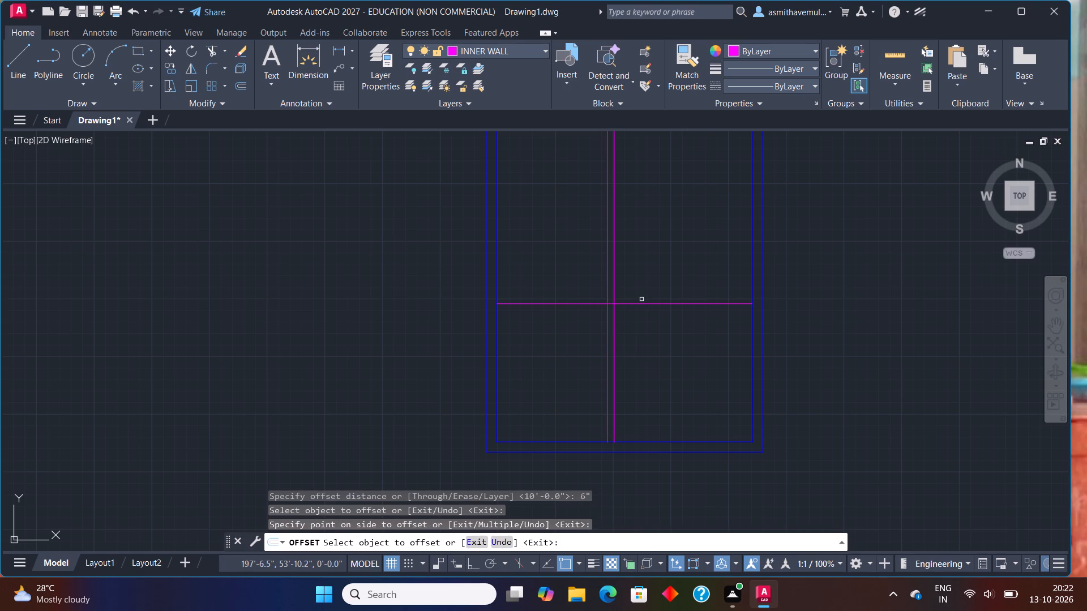
click(641, 303)
click(648, 264)
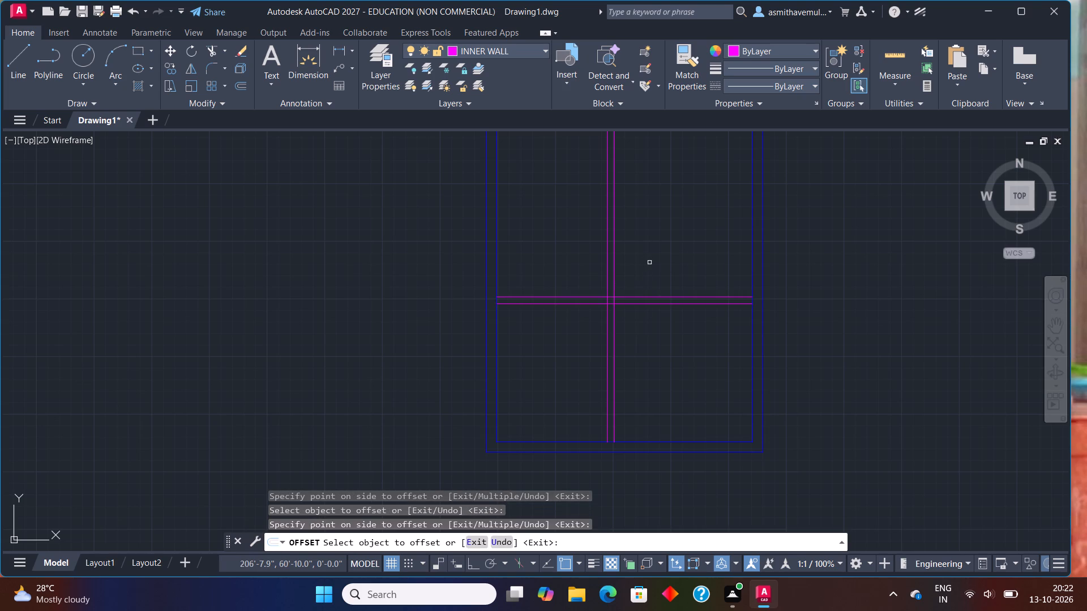
key(Escape)
Trim the vertical wall lines above the lower-right room's top wall and the horizontal wall lines left of its side wall.
scroll(651, 261, down, 2)
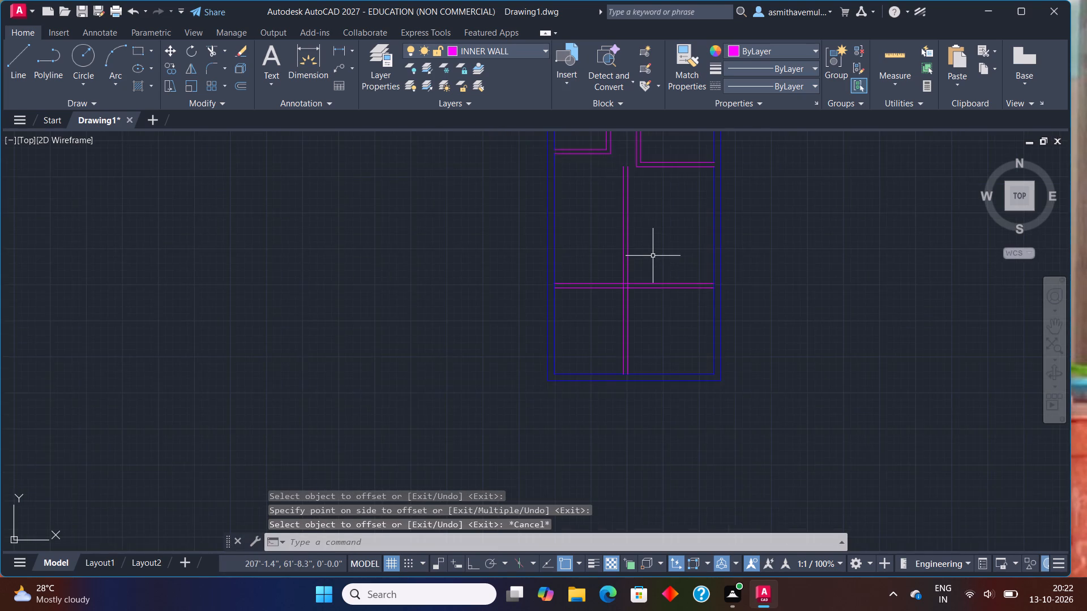
scroll(653, 252, up, 1)
middle_drag(653, 251, 649, 300)
scroll(645, 278, up, 1)
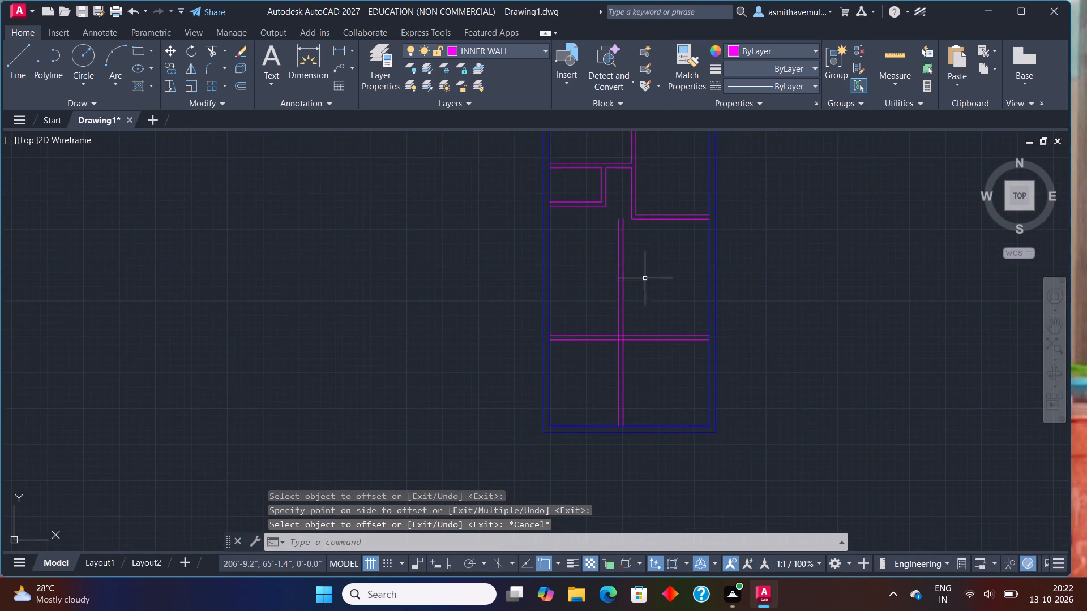
middle_drag(644, 276, 644, 320)
text(TRIM)
key(Return)
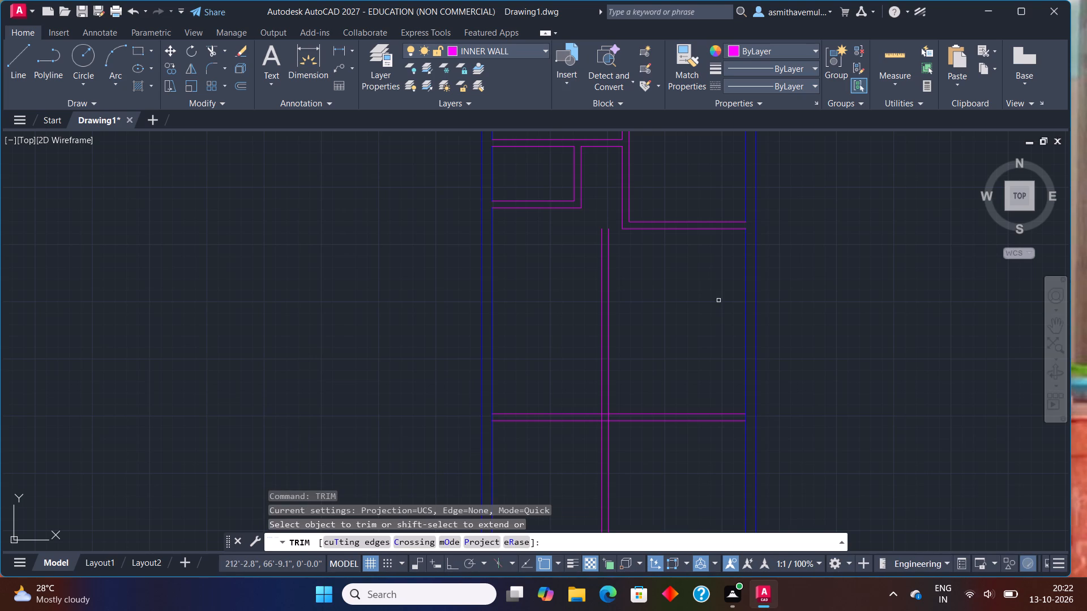
drag(628, 325, 556, 442)
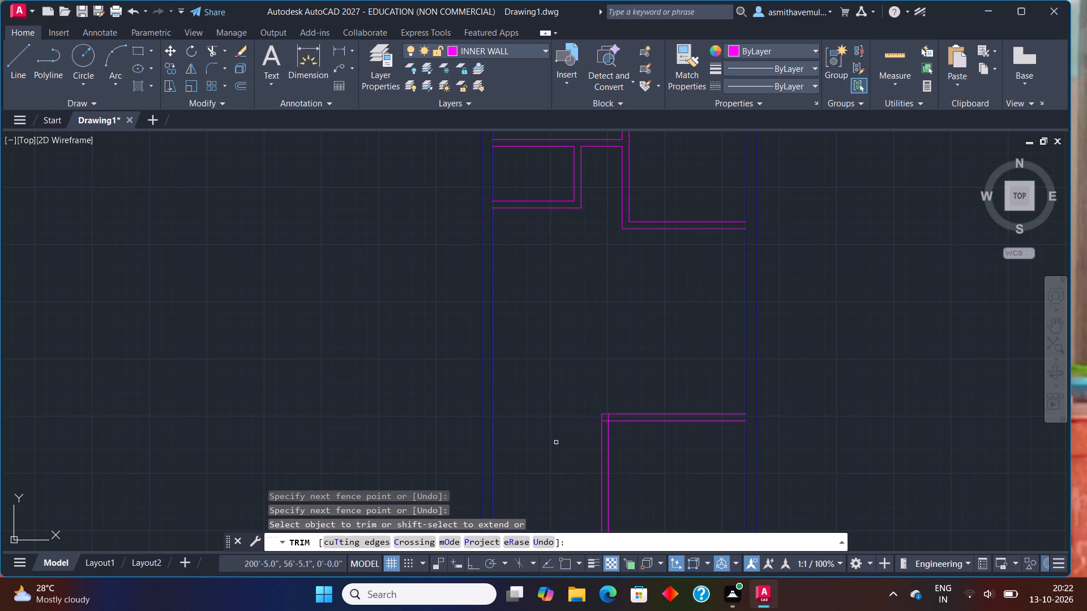
scroll(618, 432, up, 2)
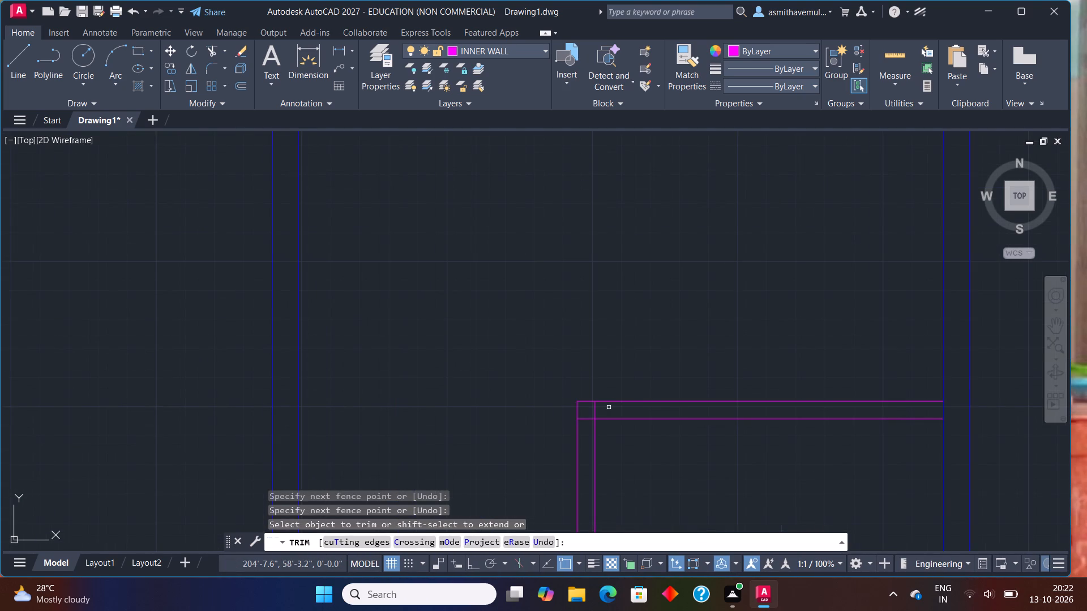
key(Escape)
Offset the upper line of the lower-right room's top wall upward by 4'6".
scroll(593, 352, down, 1)
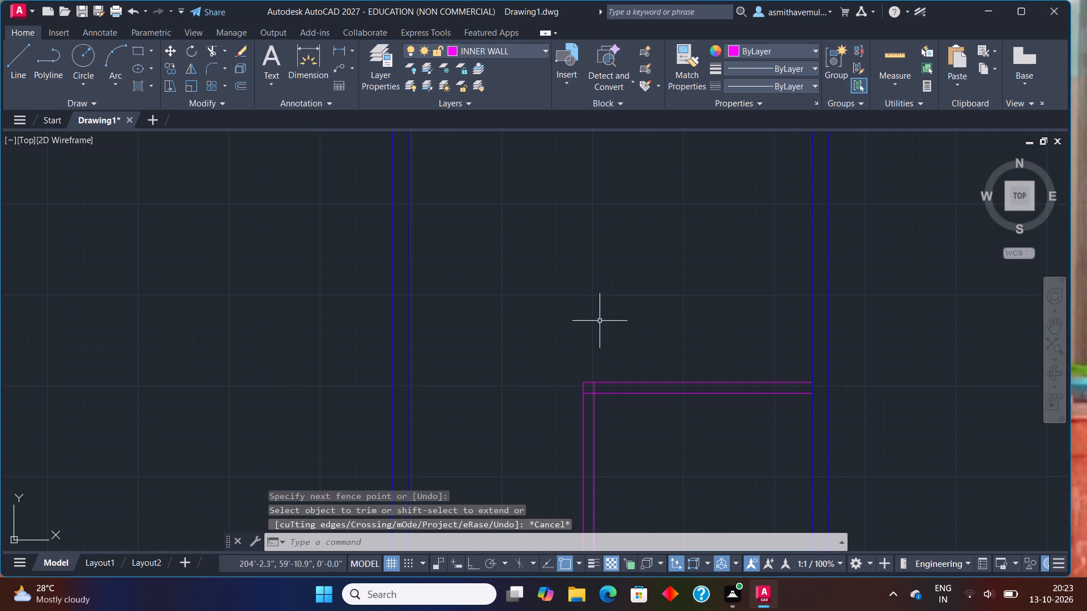
scroll(600, 321, down, 1)
middle_drag(569, 380, 575, 336)
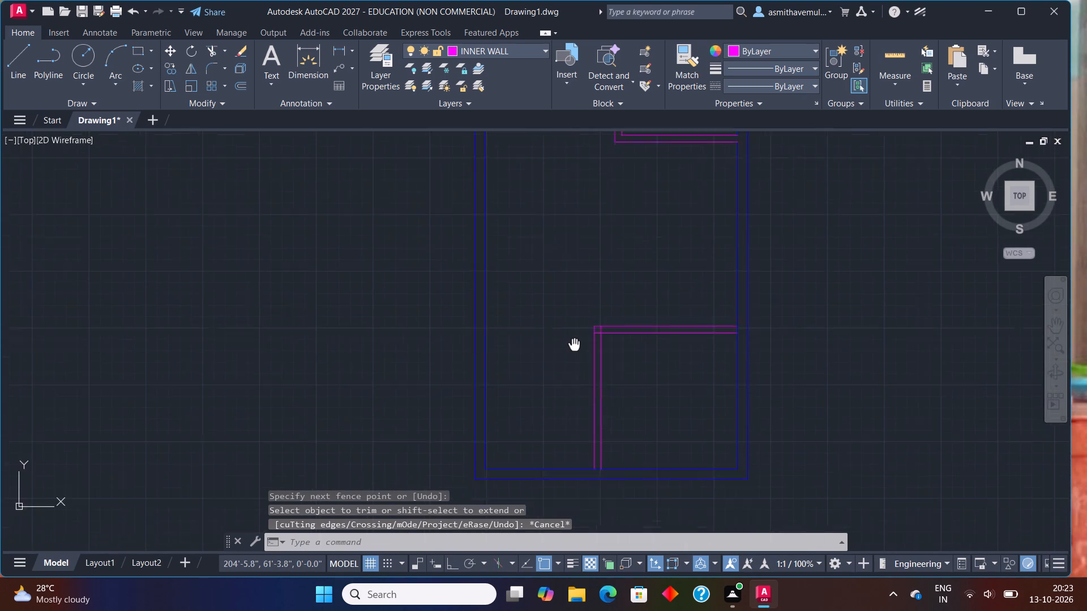
middle_drag(575, 336, 589, 285)
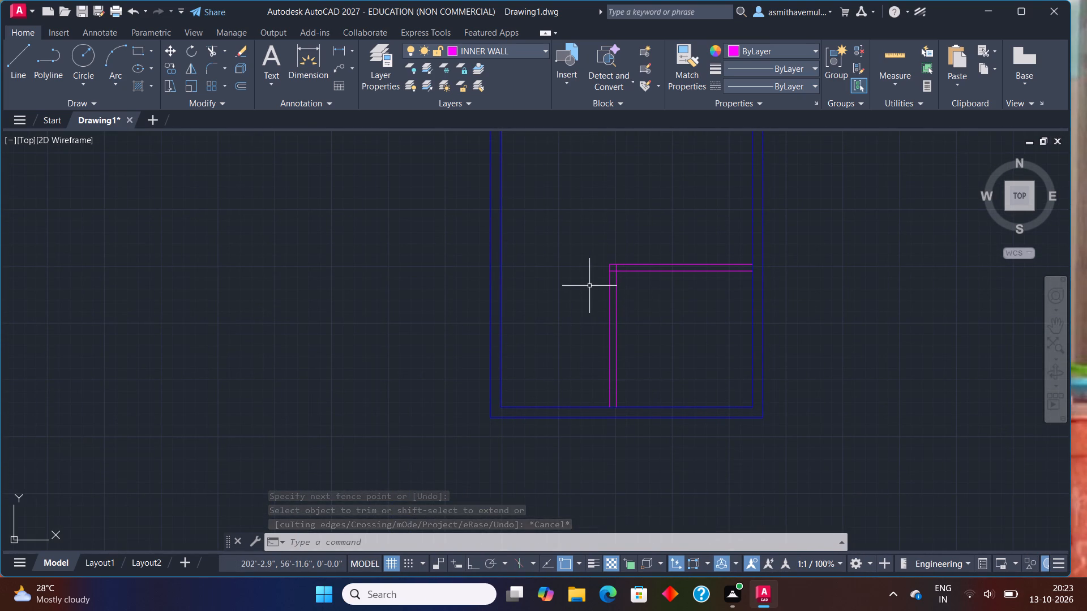
middle_drag(579, 356, 585, 330)
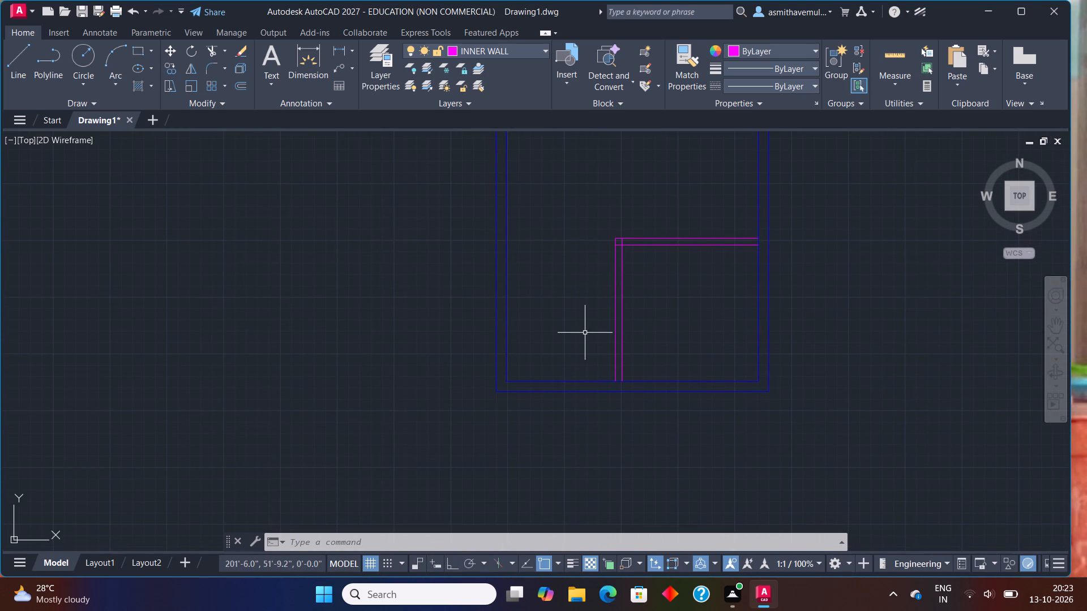
scroll(585, 333, up, 1)
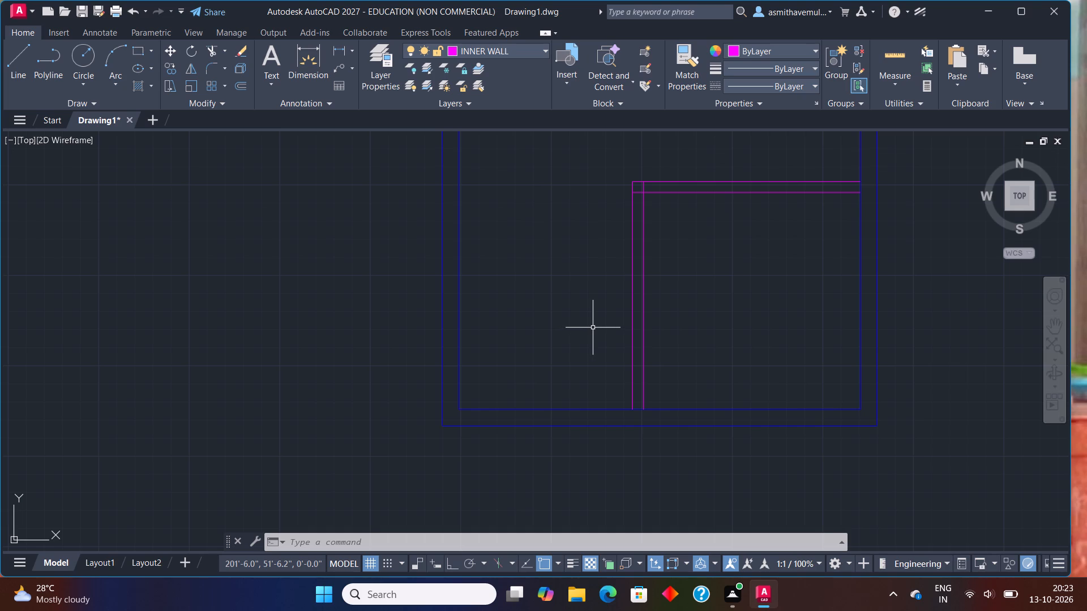
middle_drag(696, 282, 635, 416)
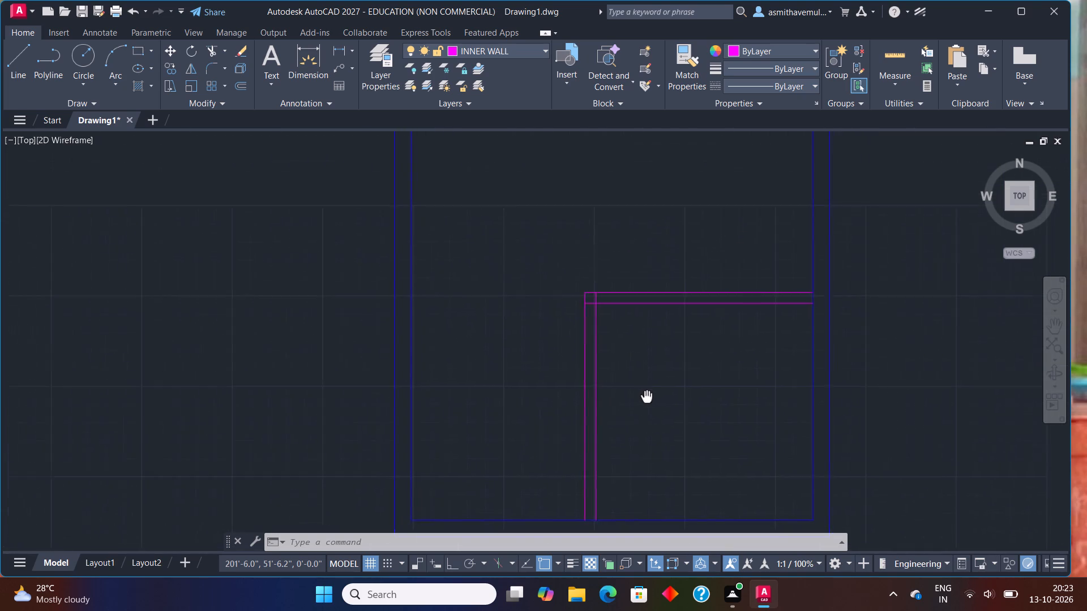
middle_drag(635, 416, 631, 423)
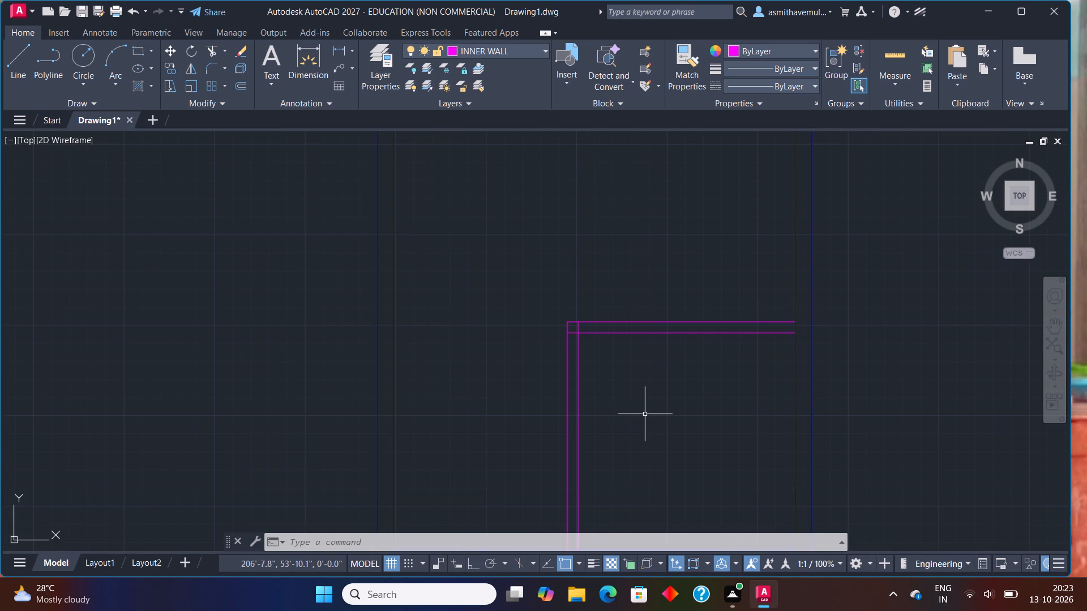
key(o)
key(Return)
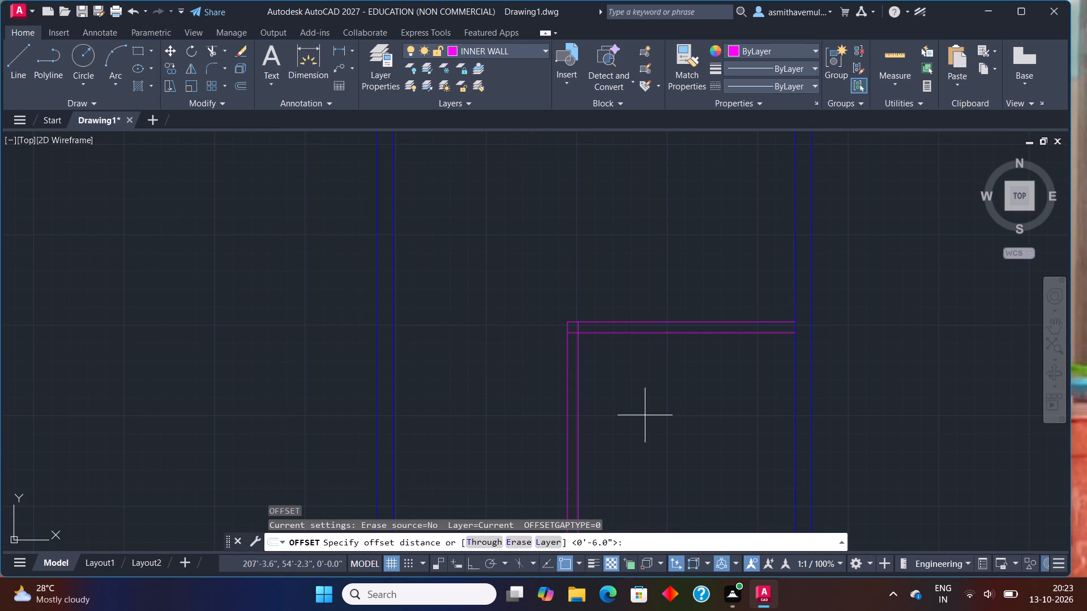
key(4)
text('6)
key(shift+quotedbl)
key(Return)
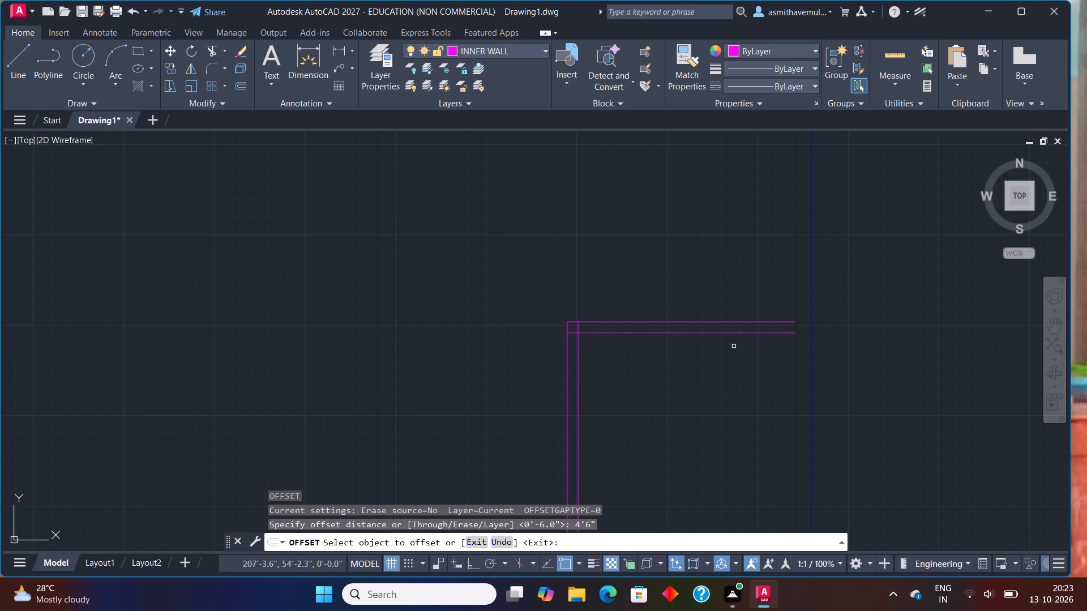
click(734, 320)
click(742, 275)
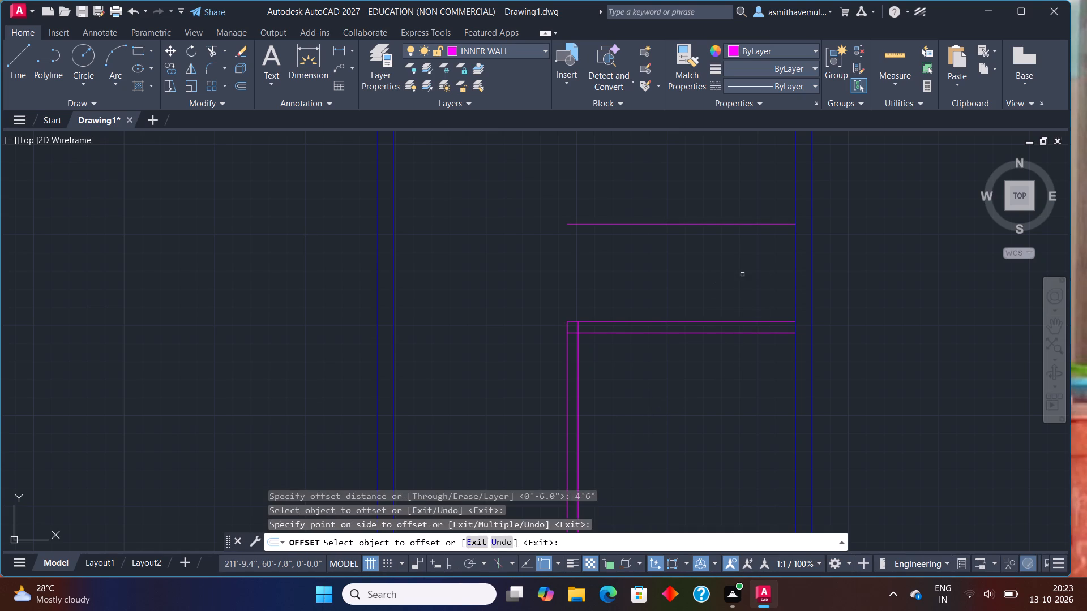
key(Escape)
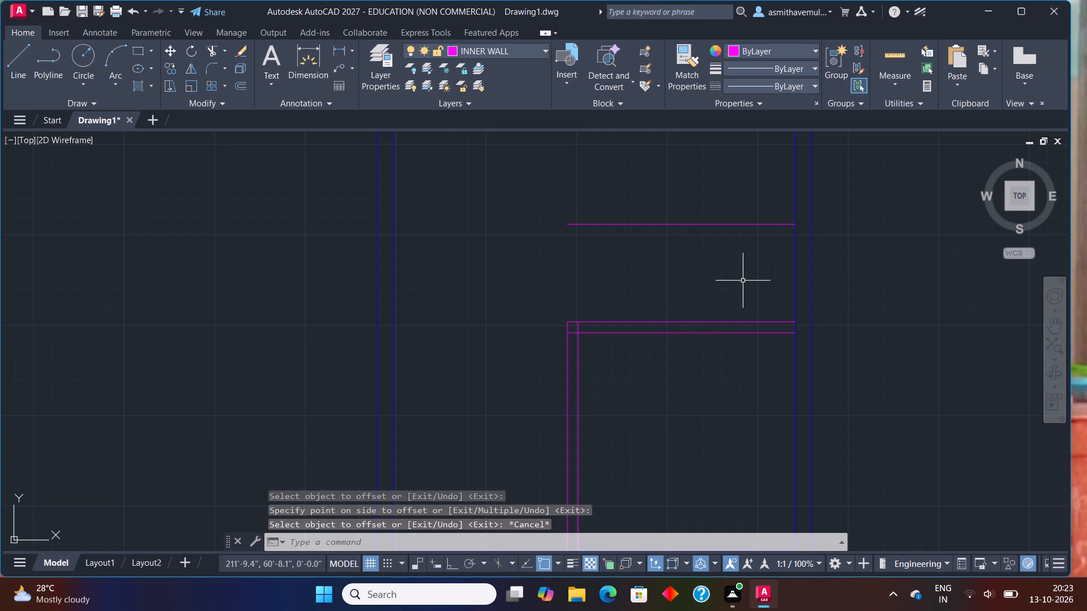
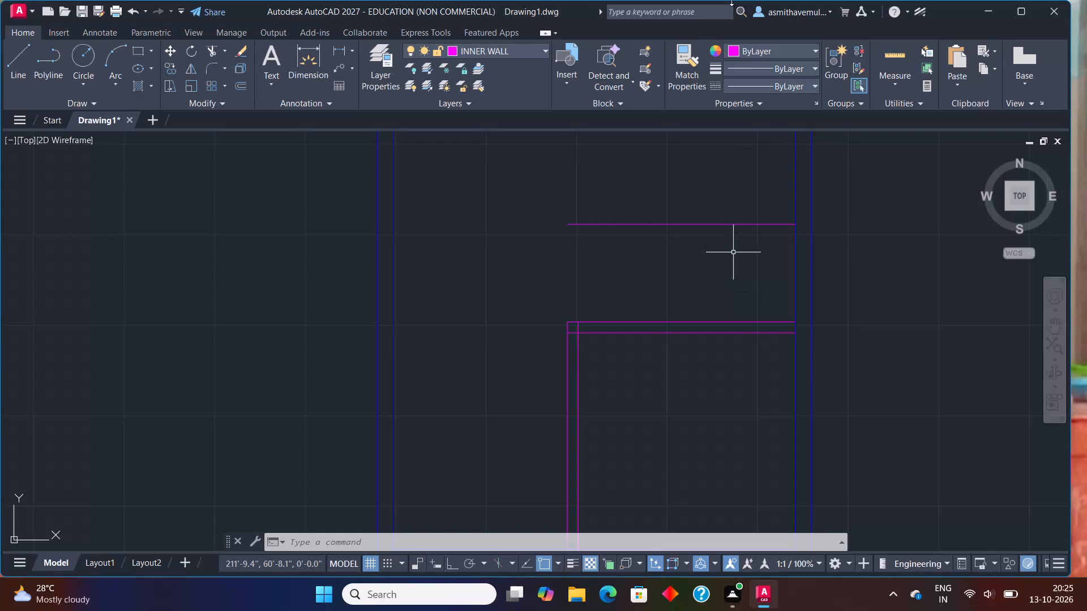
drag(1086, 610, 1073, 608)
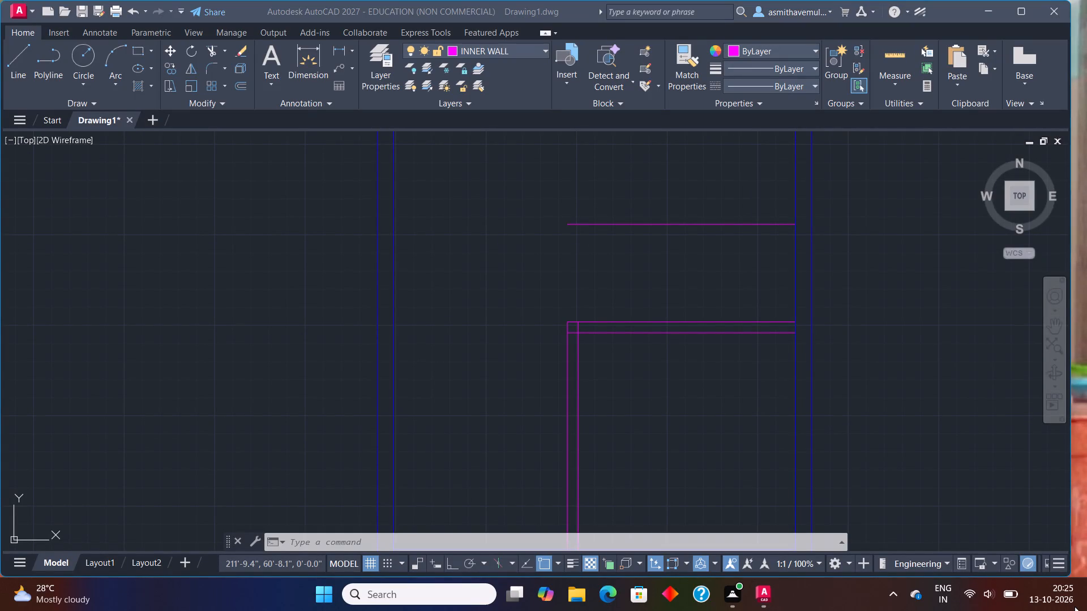
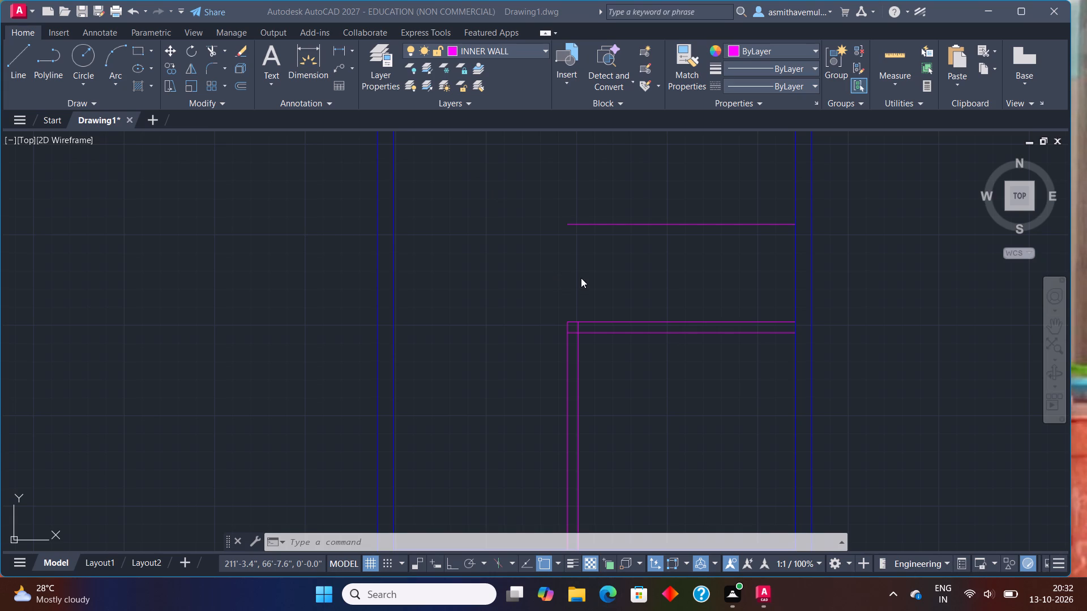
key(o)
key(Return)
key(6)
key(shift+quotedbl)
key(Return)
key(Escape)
Offset the single horizontal line above the lower-right room 6" upward to form a wall.
scroll(537, 373, down, 4)
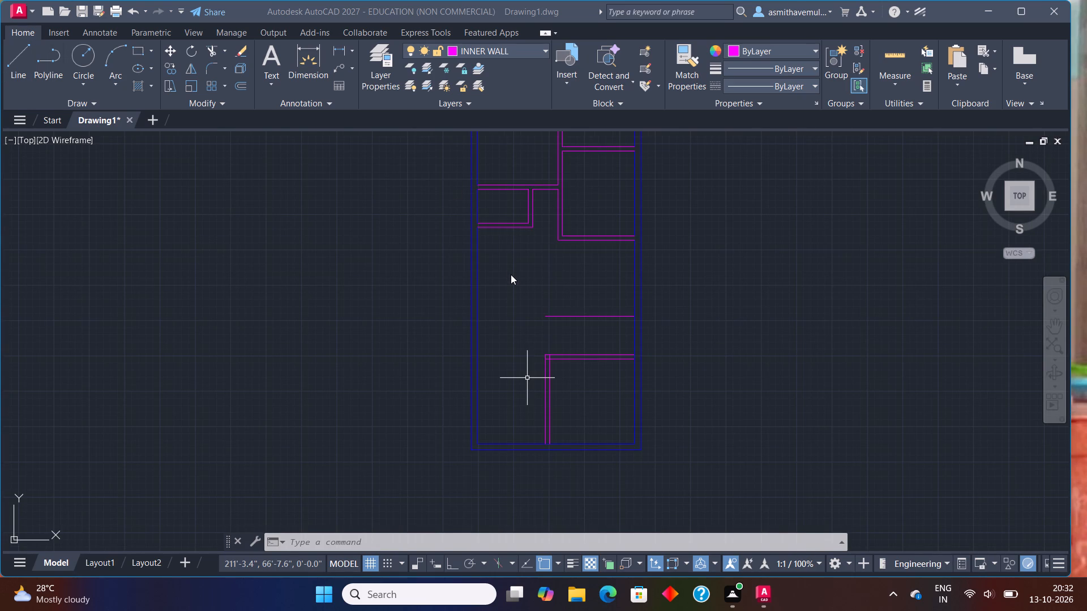
scroll(513, 273, up, 2)
middle_click(531, 272)
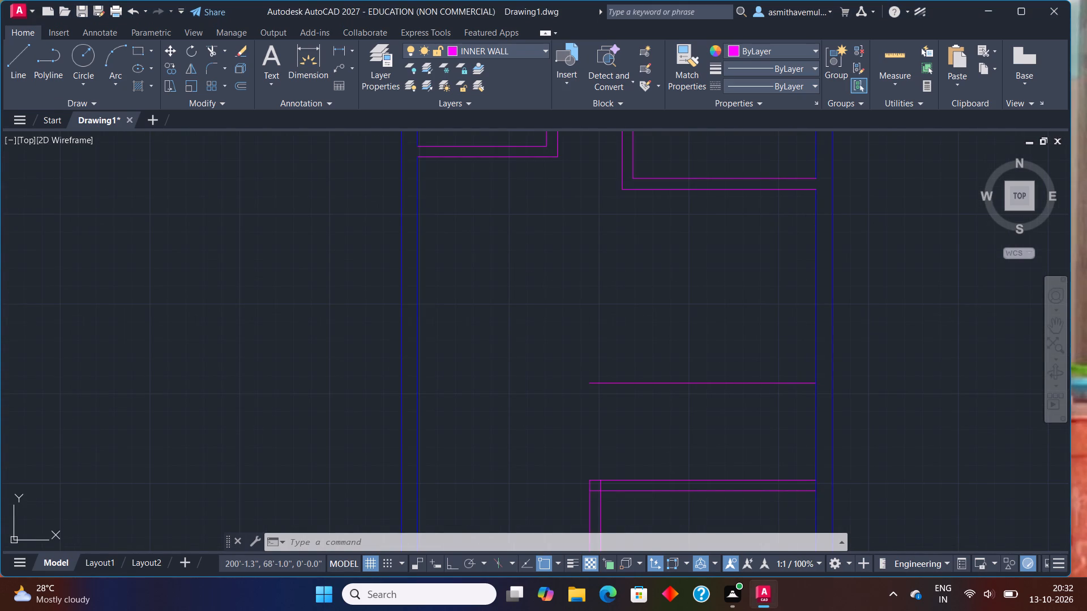
scroll(567, 276, down, 3)
scroll(566, 276, up, 4)
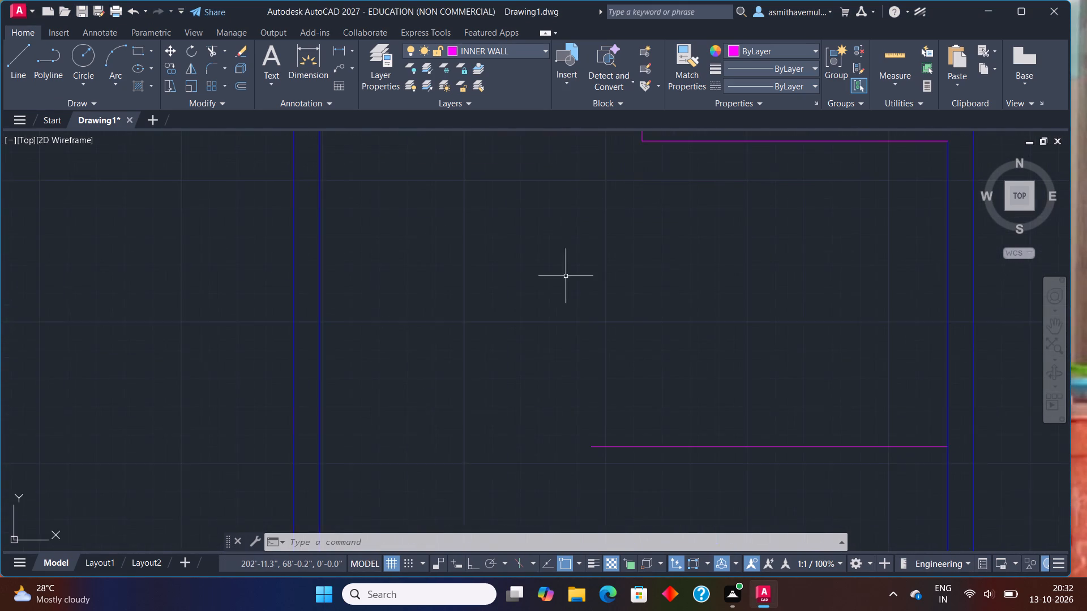
middle_drag(564, 276, 537, 277)
scroll(537, 277, down, 1)
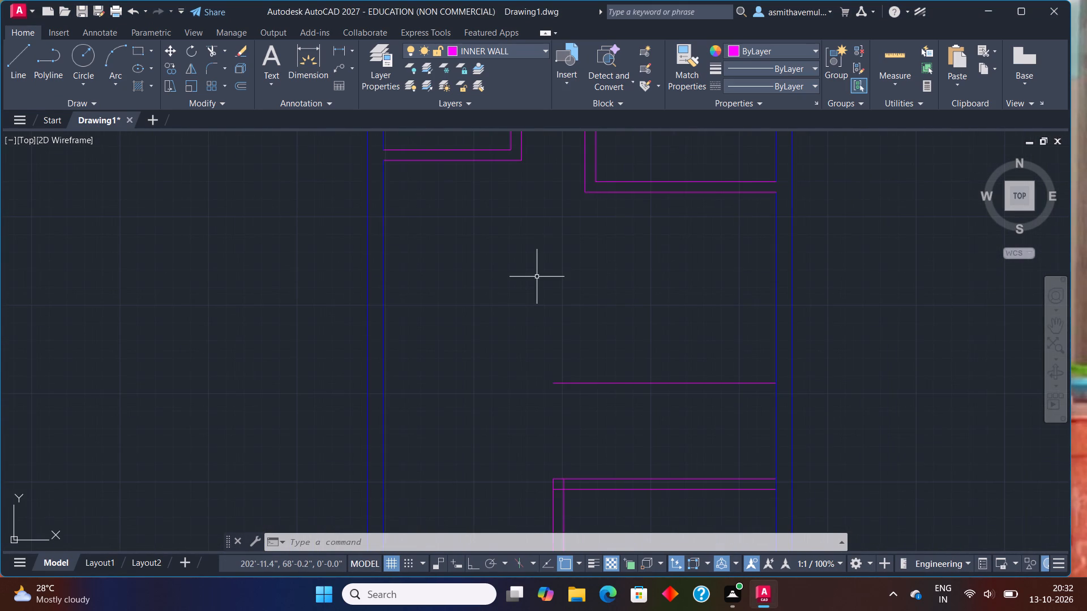
key(o)
key(Return)
key(6)
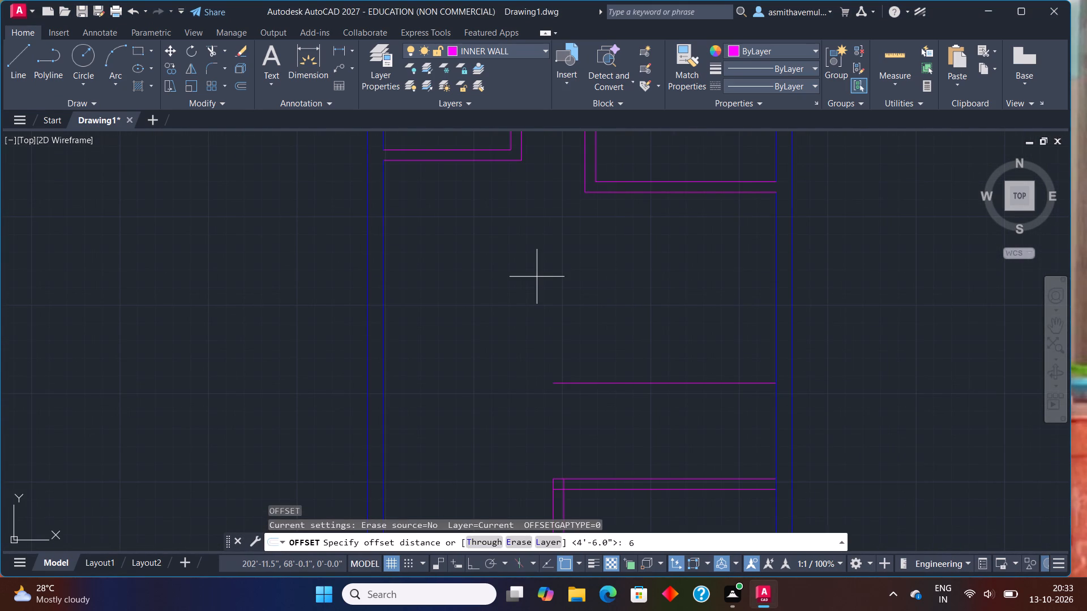
key(shift+quotedbl)
key(Return)
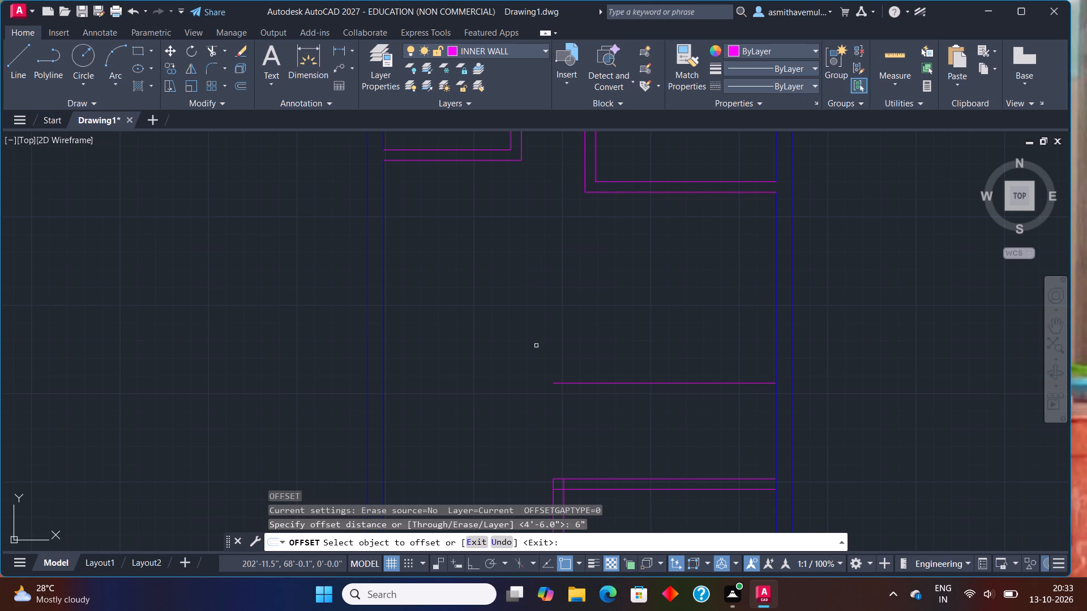
click(579, 383)
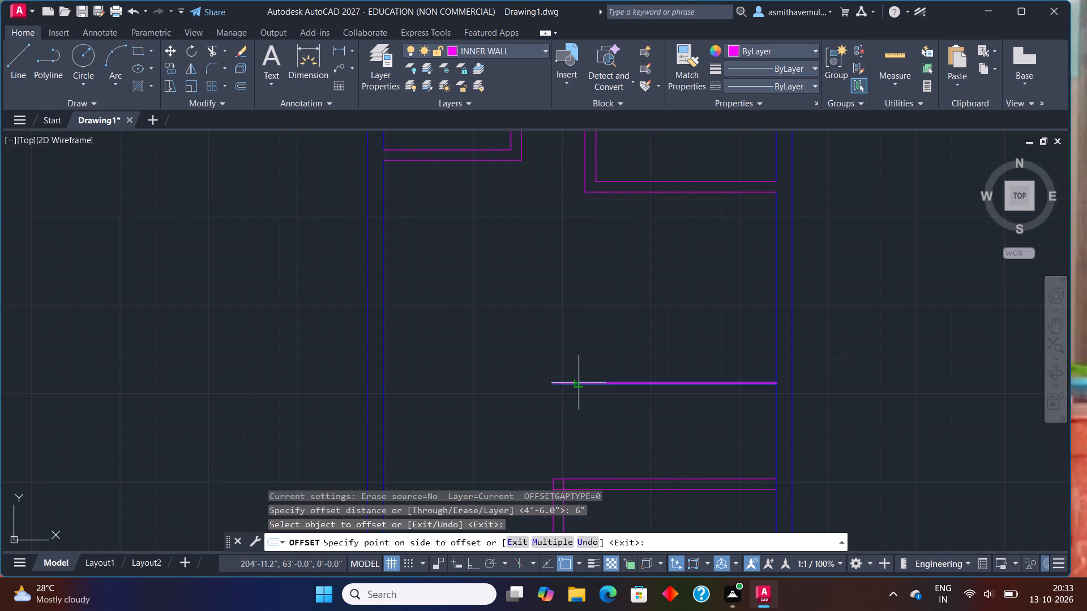
click(585, 364)
key(Escape)
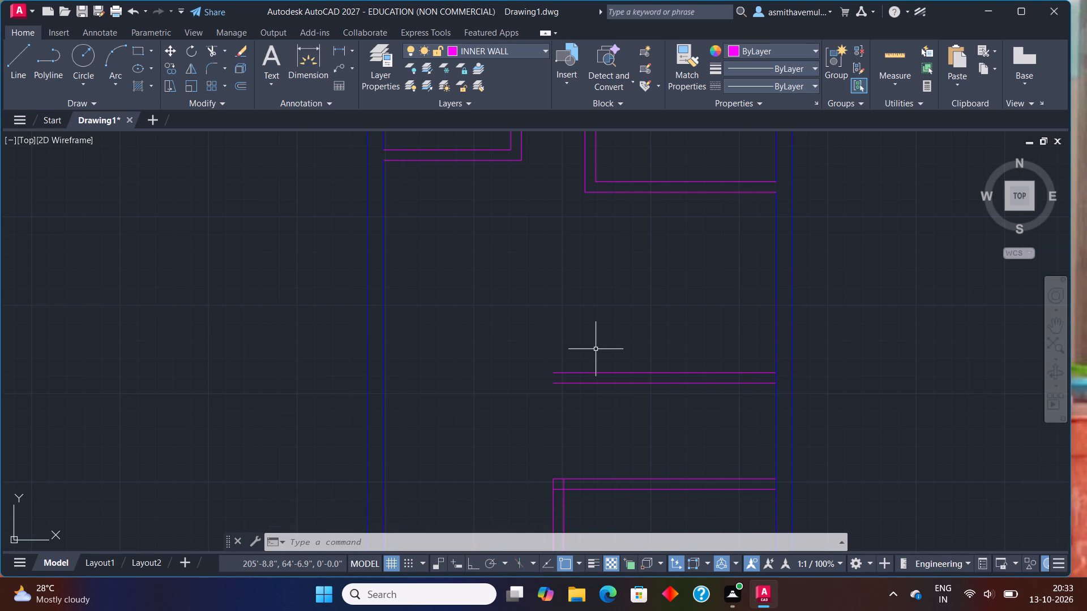
Offset the inner line of the right outer wall 6'6" inward.
key(o)
key(Return)
text(6')
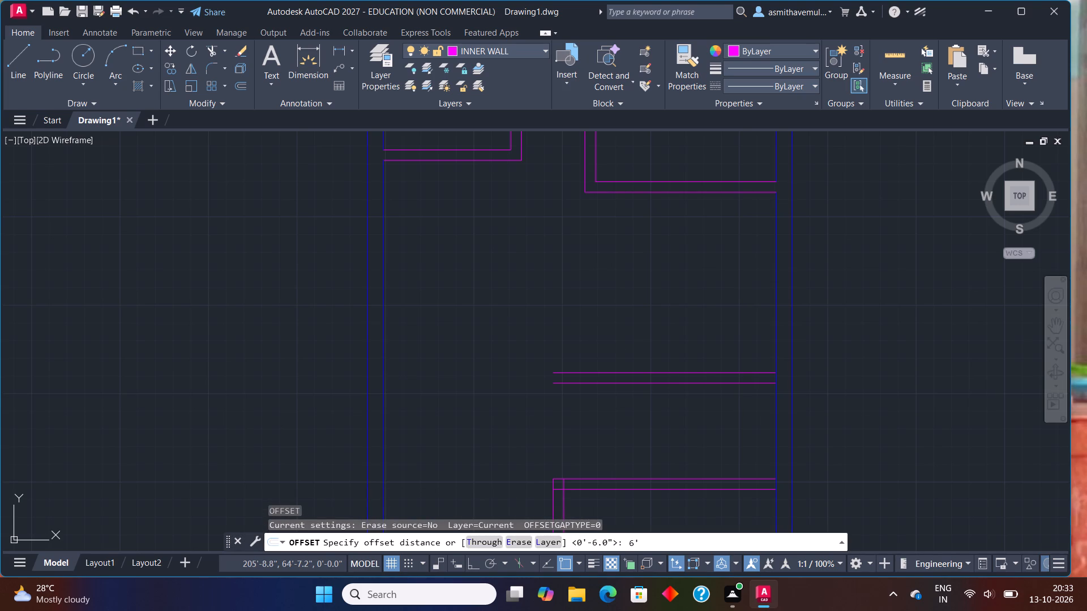
key(6)
key(shift+quotedbl)
key(Return)
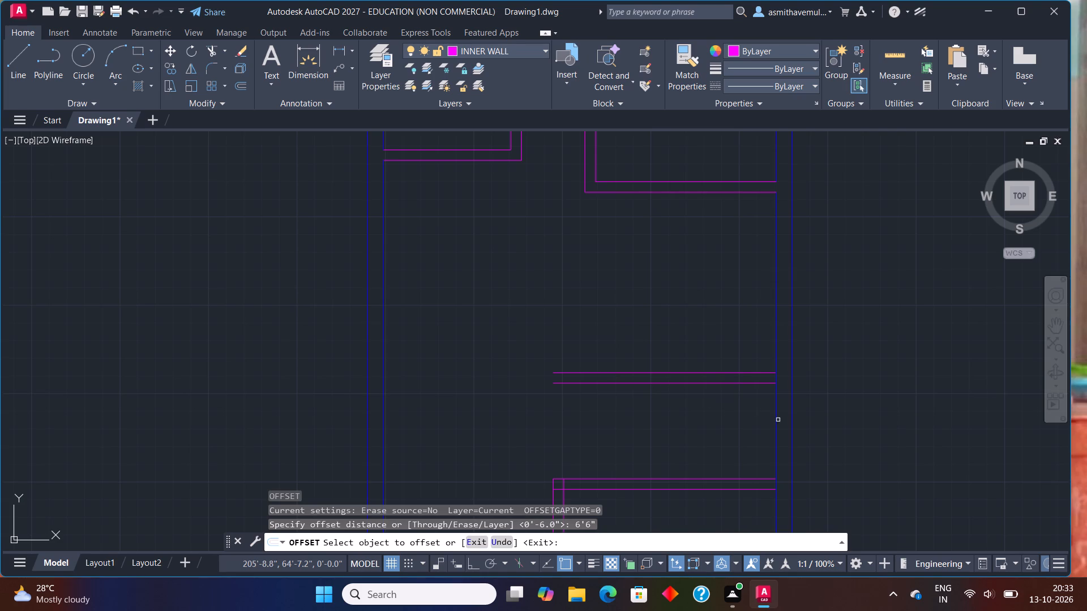
click(776, 420)
click(725, 419)
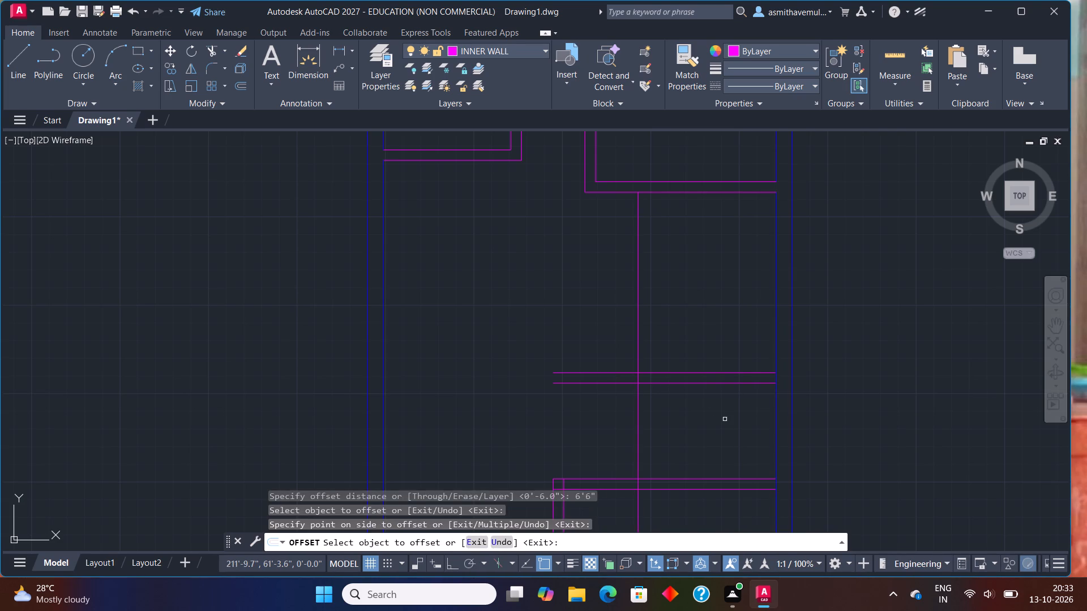
key(Escape)
Offset the new vertical line 6" to the left to give the wall its thickness.
key(o)
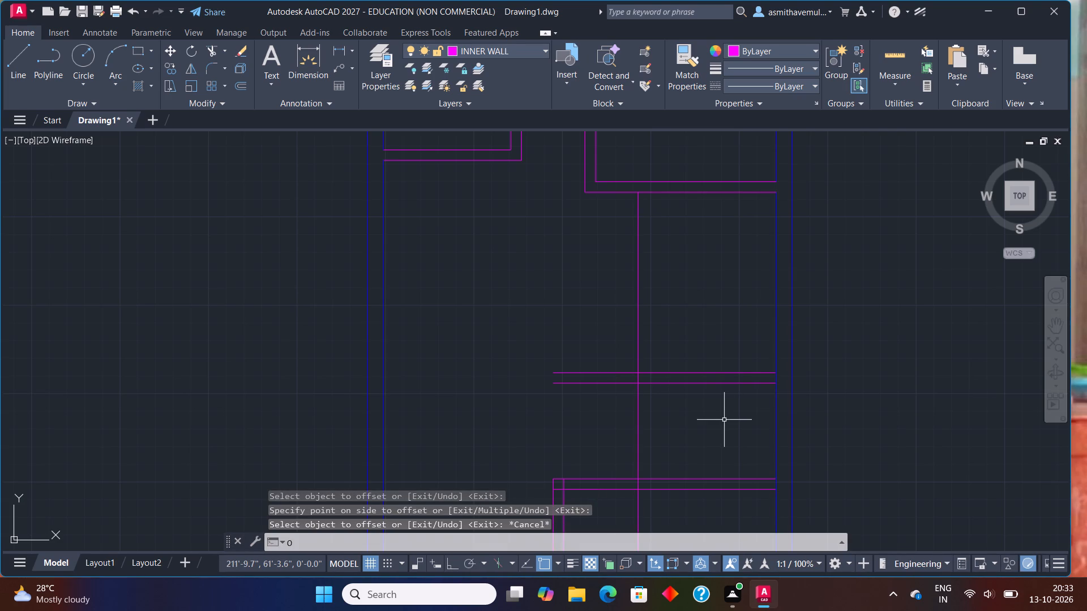
key(Return)
text(6")
key(Return)
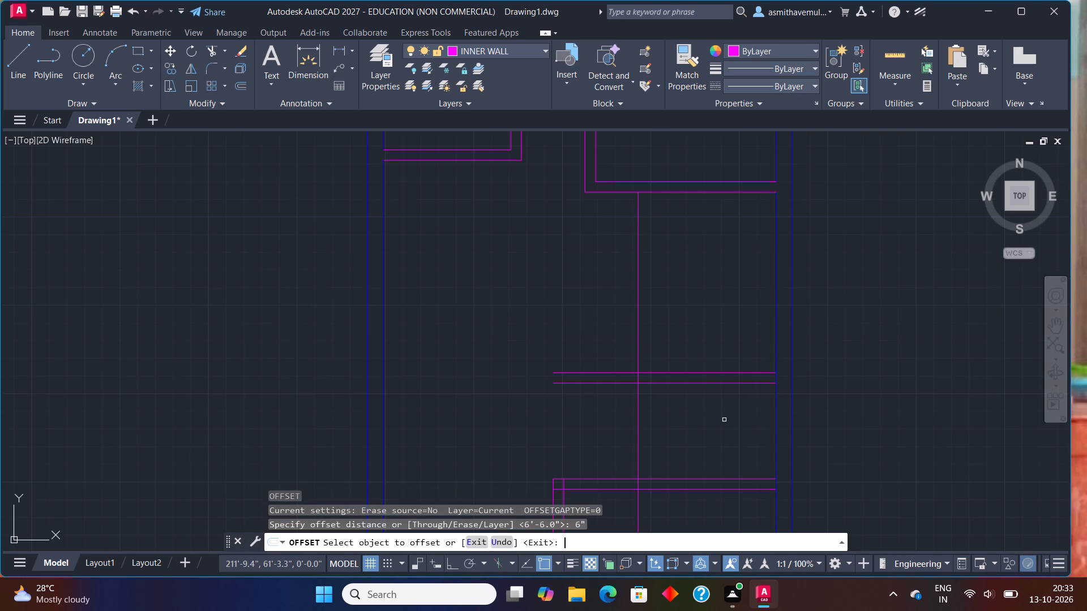
click(637, 422)
click(584, 417)
key(Escape)
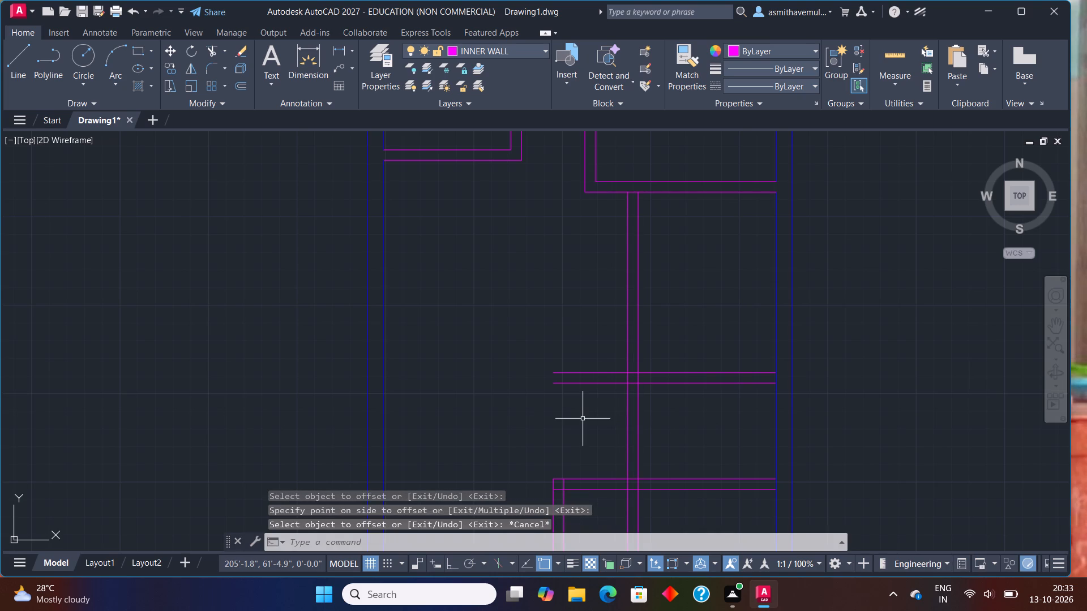
Trim the upper wall's horizontal ends left of the new vertical wall, and the vertical lines above the upper wall and below the lower wall.
text(TRIM)
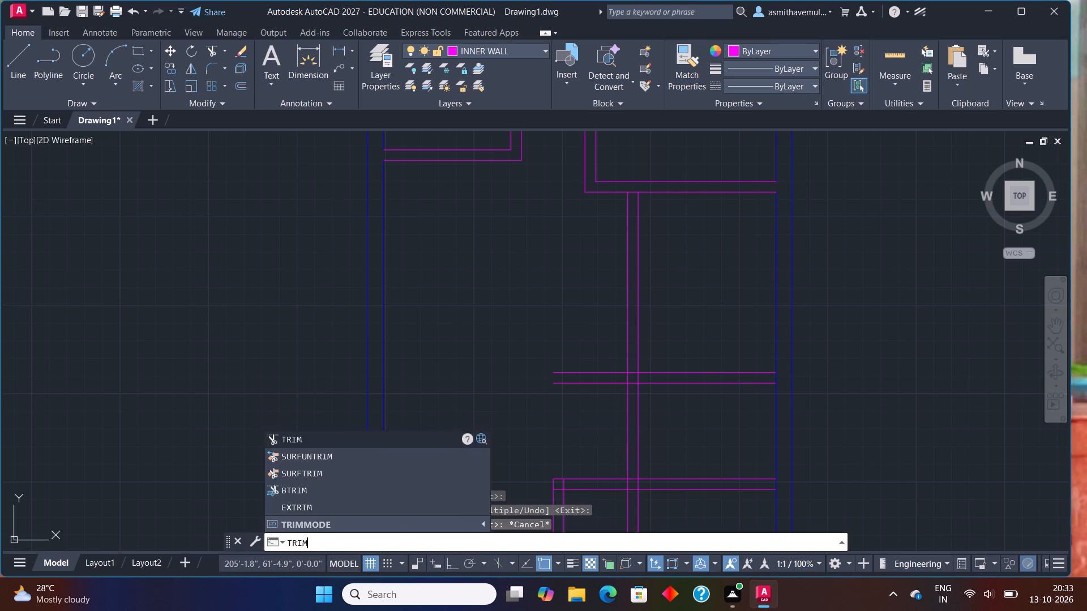
key(Return)
drag(582, 422, 659, 305)
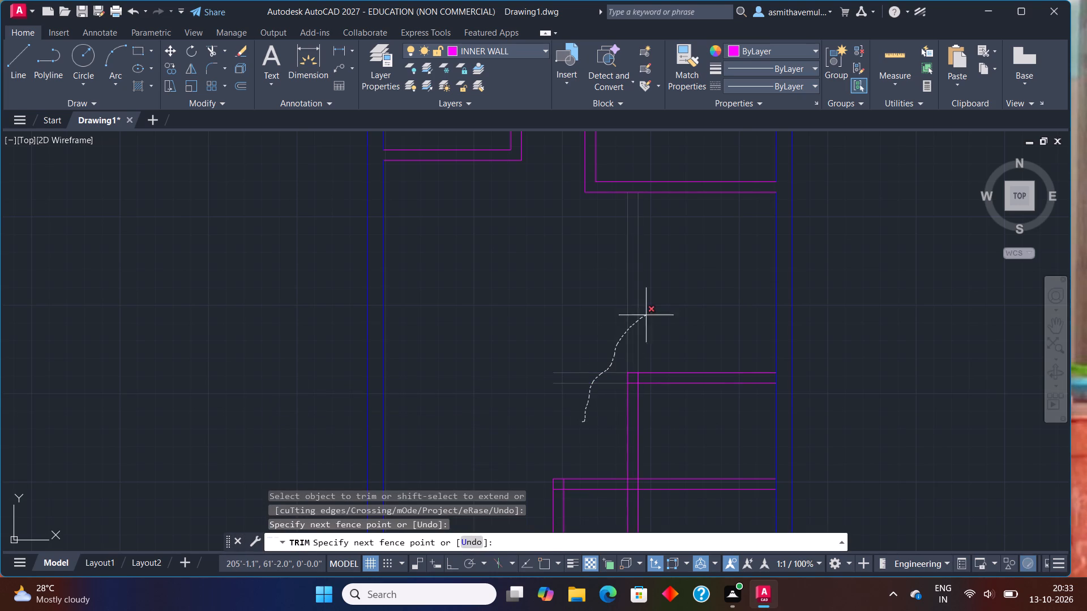
drag(659, 305, 679, 286)
scroll(619, 400, up, 1)
scroll(626, 401, down, 2)
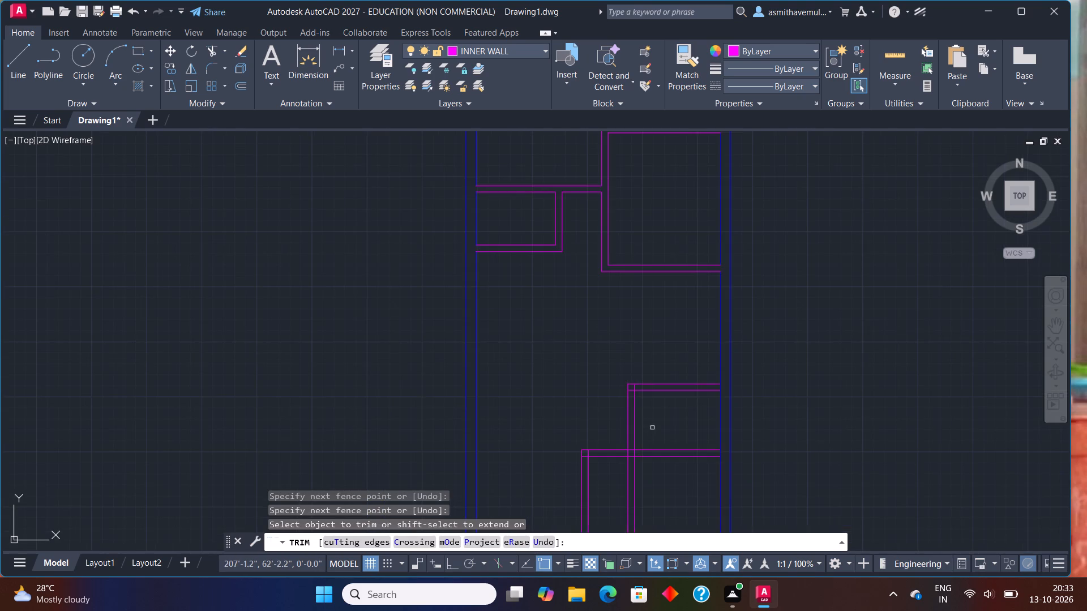
middle_drag(657, 412, 684, 339)
drag(676, 472, 657, 461)
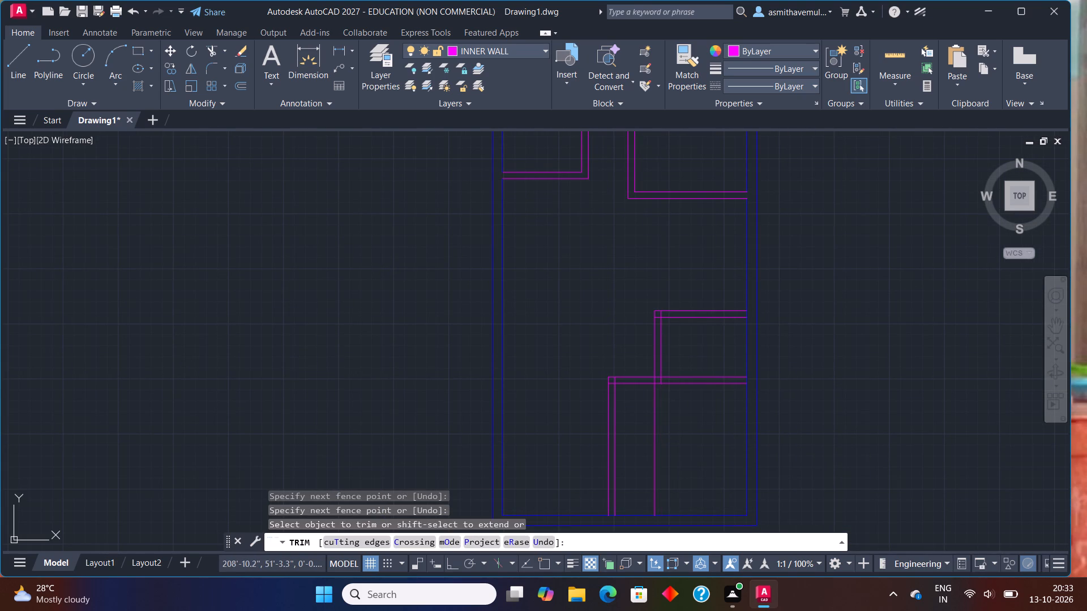
drag(652, 460, 666, 458)
Trim the right outer wall's inner line where the lower and upper horizontal inner walls join it.
scroll(767, 354, up, 2)
click(712, 425)
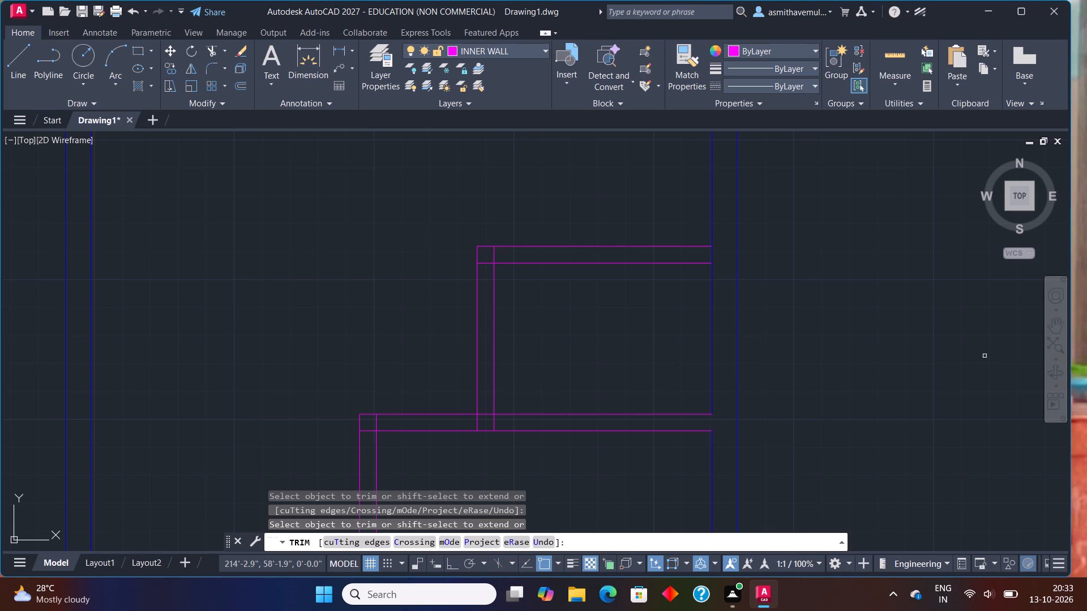
scroll(722, 222, up, 1)
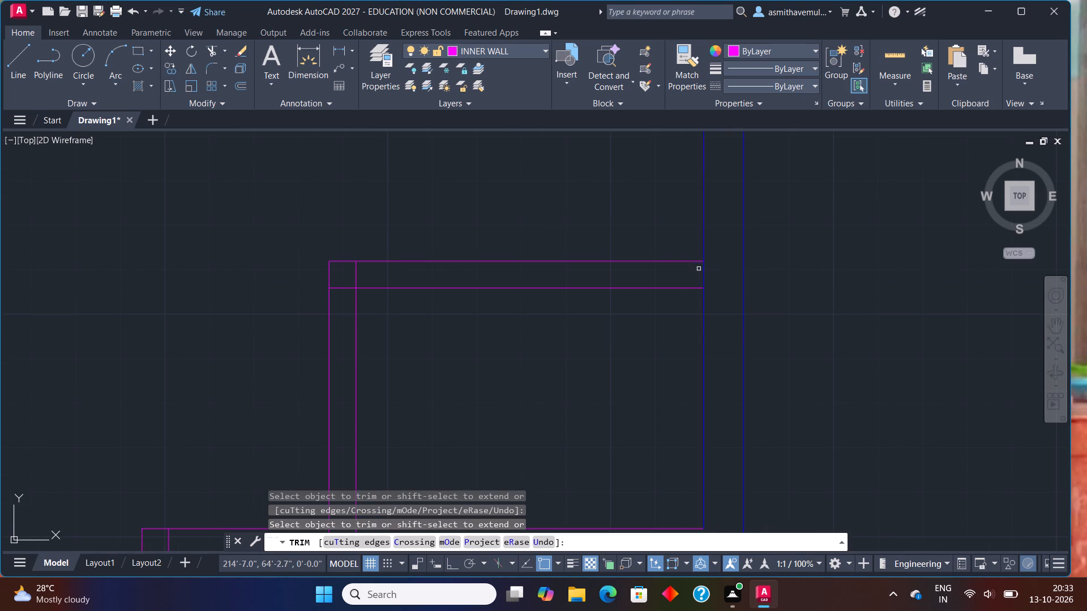
drag(699, 272, 726, 267)
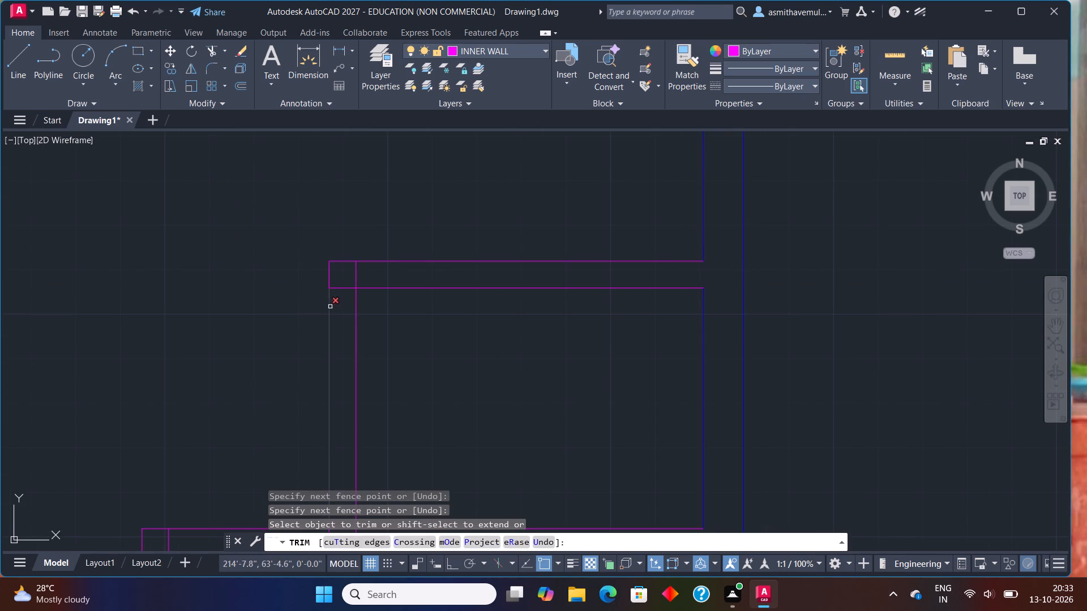
Trim the overlapping lines at the small room's upper-left corner and where its vertical wall meets the lower horizontal wall.
drag(335, 302, 385, 275)
scroll(445, 325, down, 1)
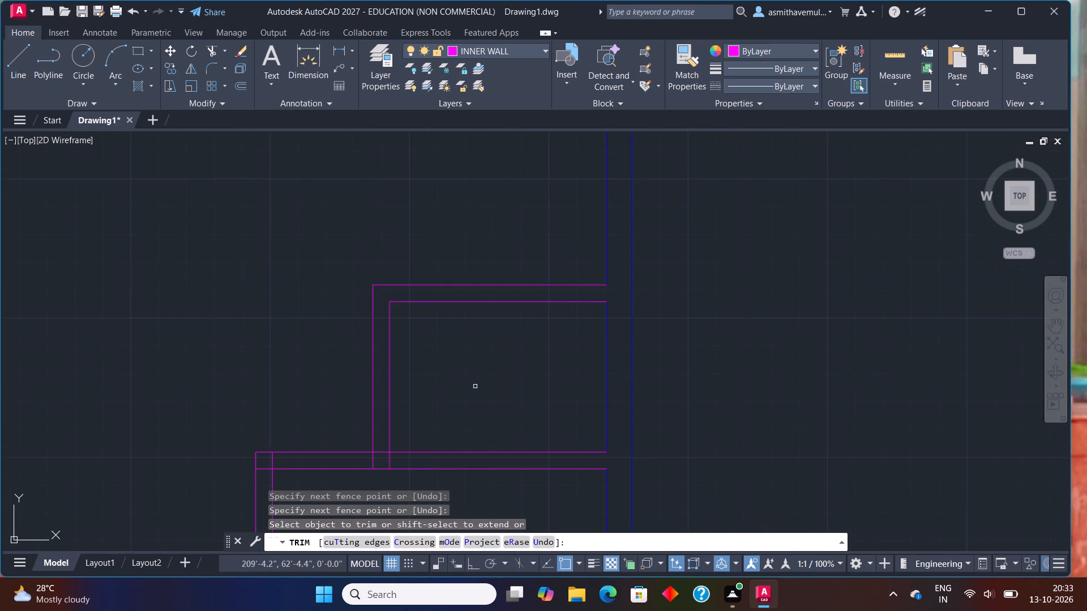
middle_drag(475, 387, 623, 239)
scroll(623, 242, down, 2)
scroll(603, 289, down, 2)
middle_drag(603, 292, 628, 345)
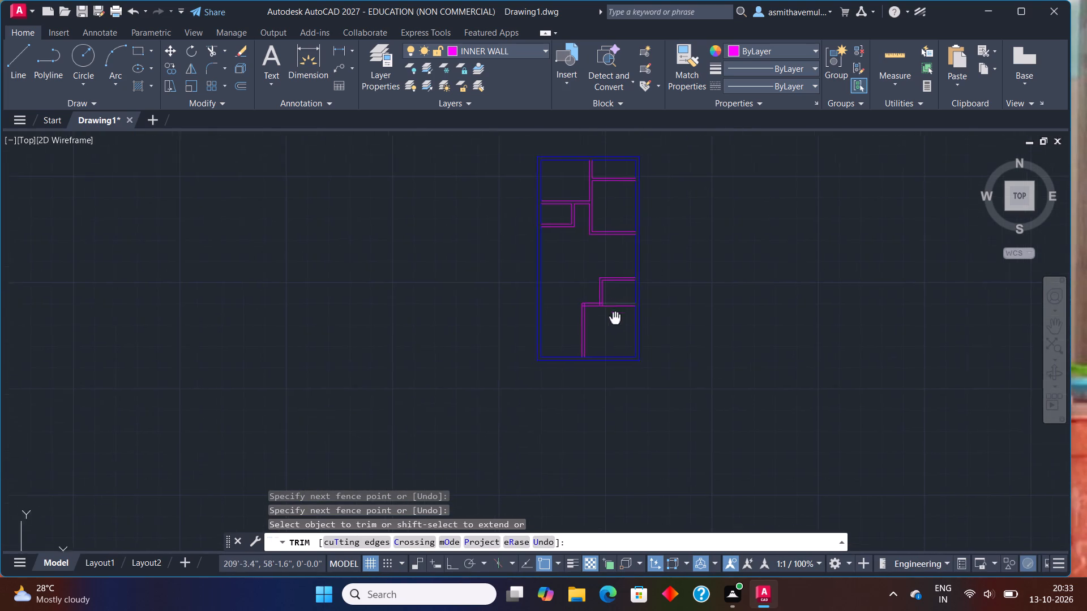
middle_drag(628, 345, 658, 402)
scroll(658, 402, up, 4)
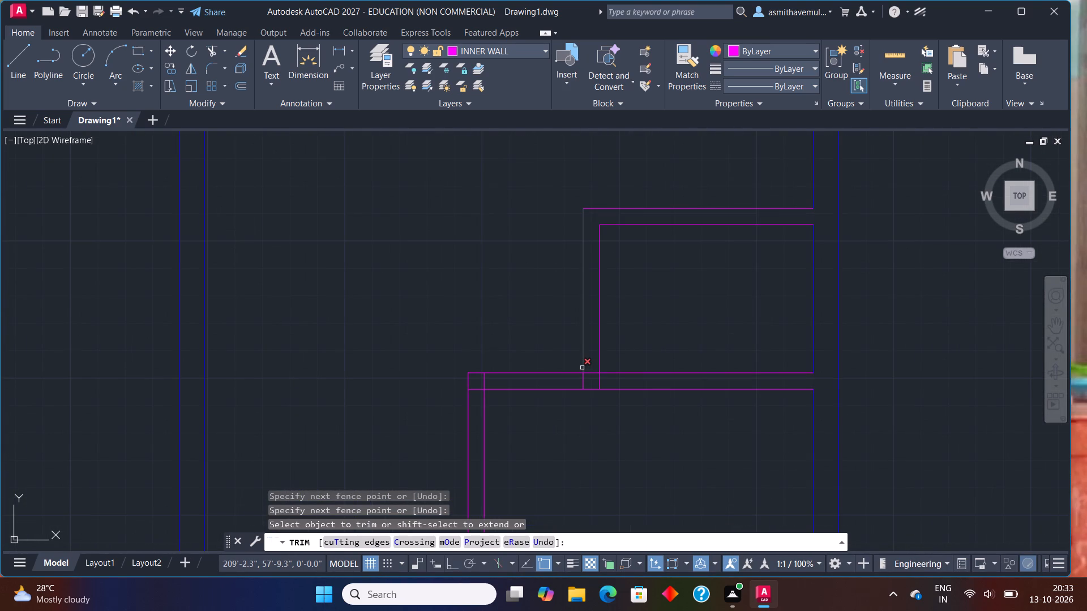
drag(588, 365, 602, 377)
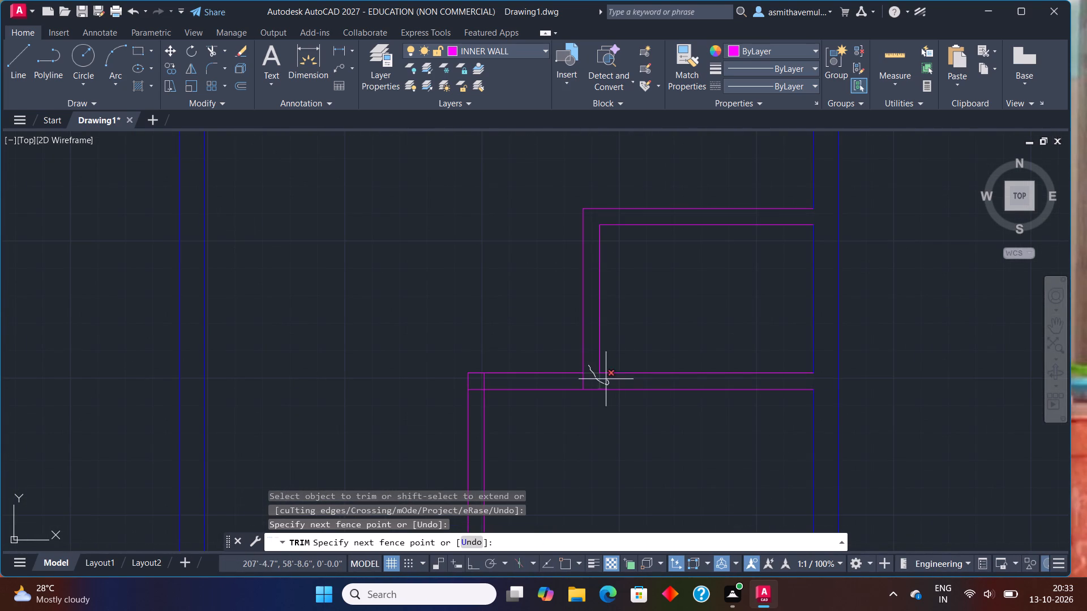
drag(602, 377, 569, 381)
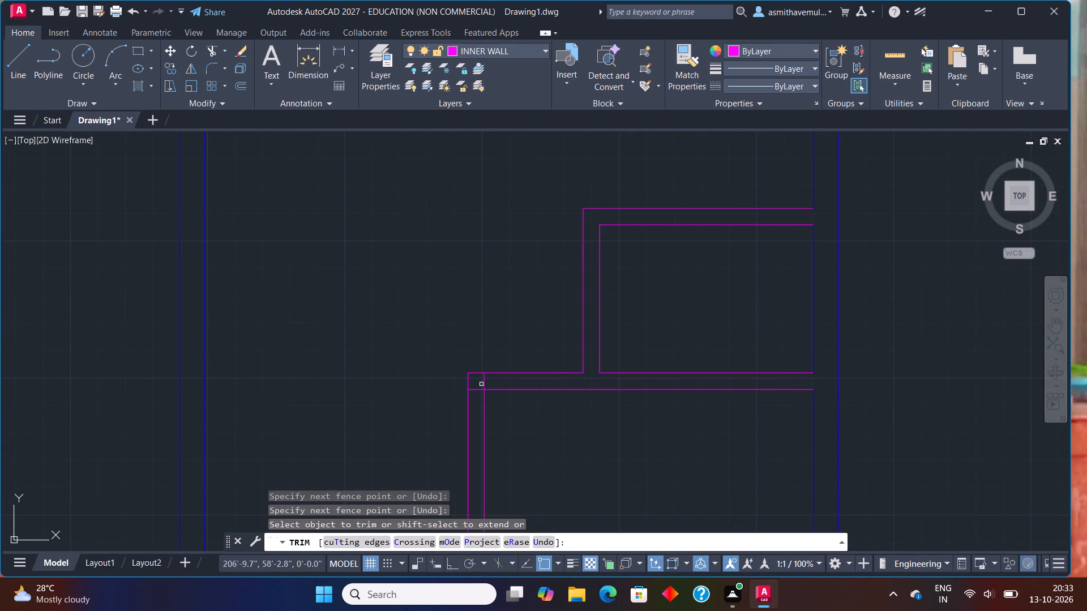
Trim the overlapping line ends at the upper-left corner of the lower-right room's walls.
drag(481, 384, 487, 380)
drag(477, 394, 476, 395)
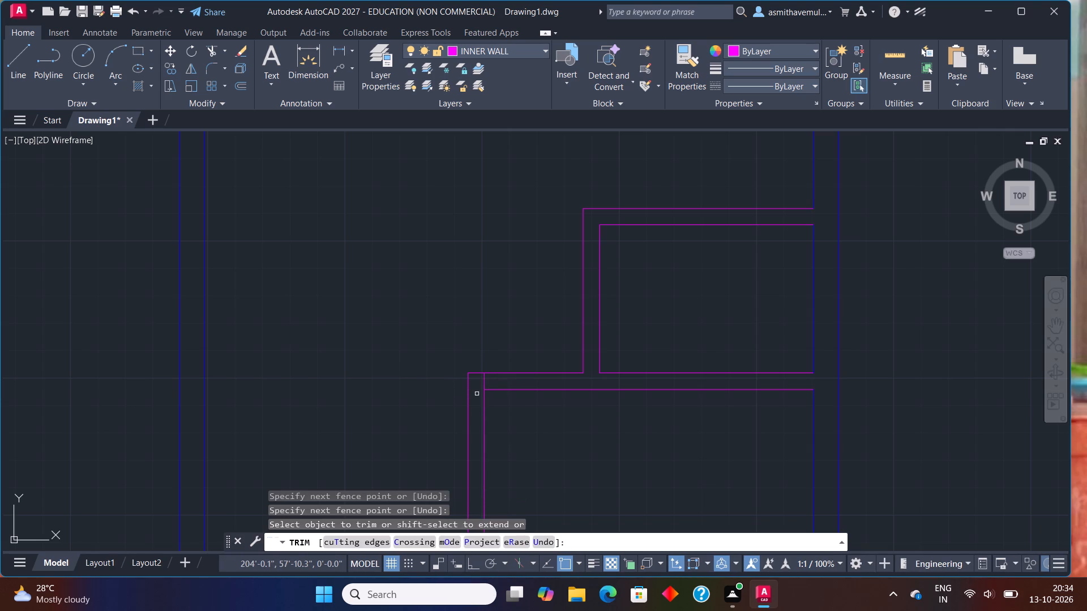
drag(476, 395, 474, 405)
drag(474, 381, 526, 390)
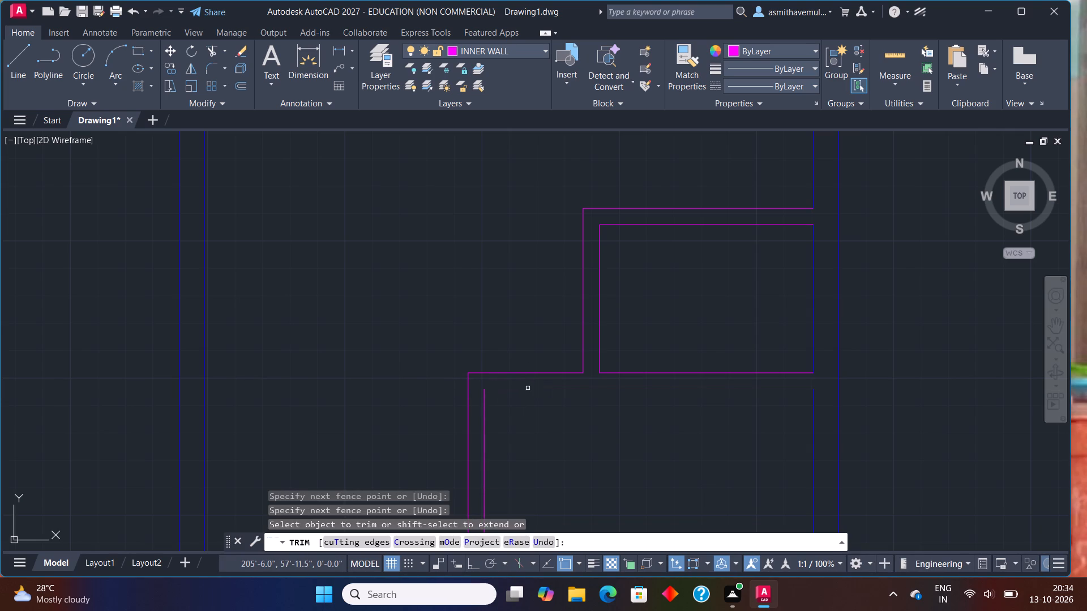
key(ctrl+z)
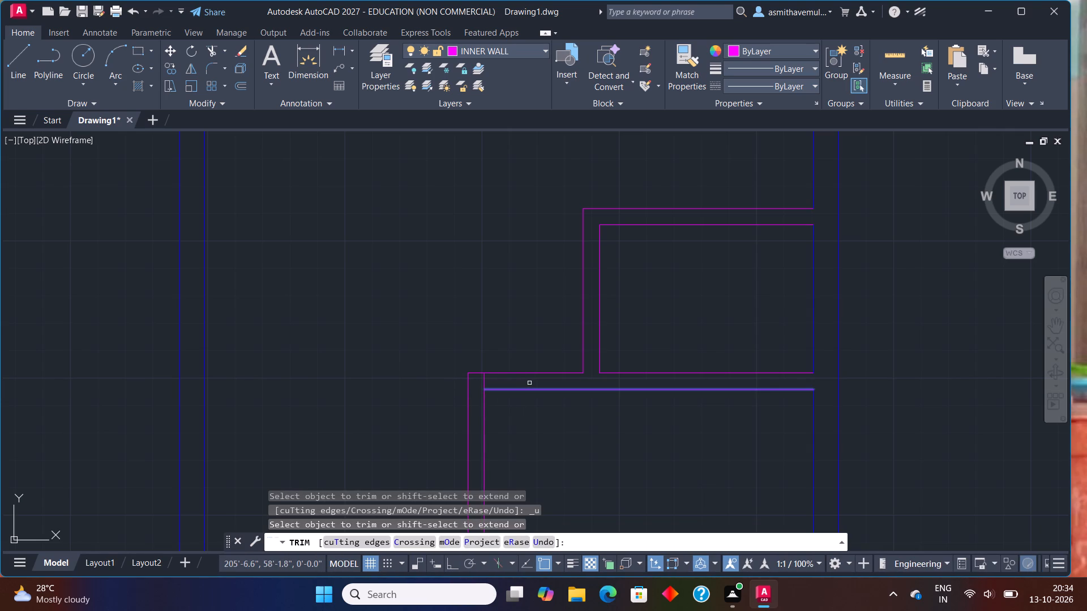
scroll(532, 382, up, 2)
drag(398, 384, 419, 383)
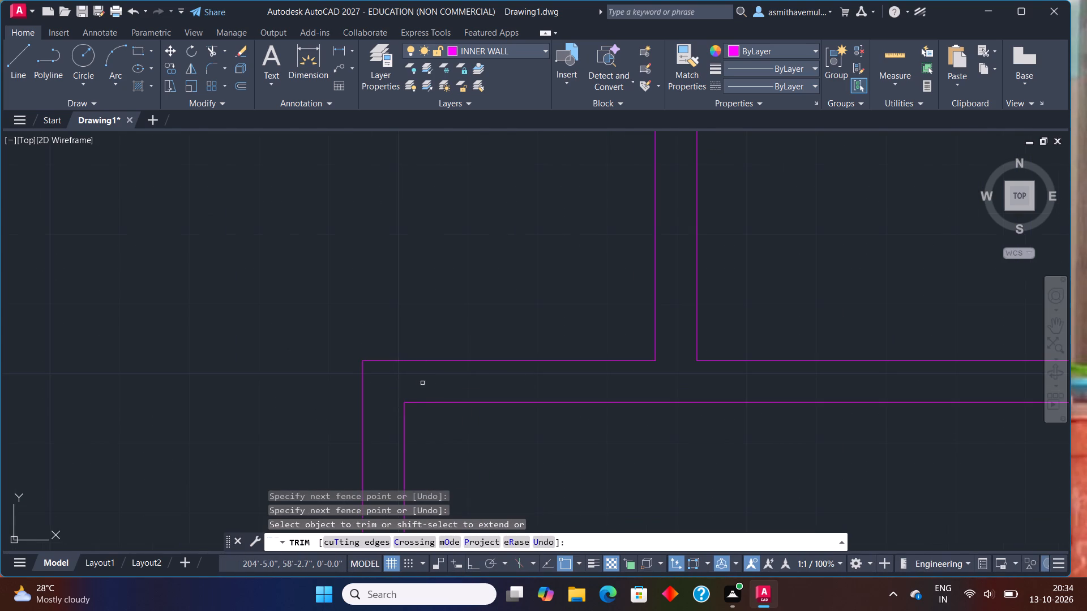
Trim the bottom outer wall's inner line between the two lines of the lower-right room's vertical wall.
scroll(455, 378, down, 4)
middle_drag(555, 446, 554, 446)
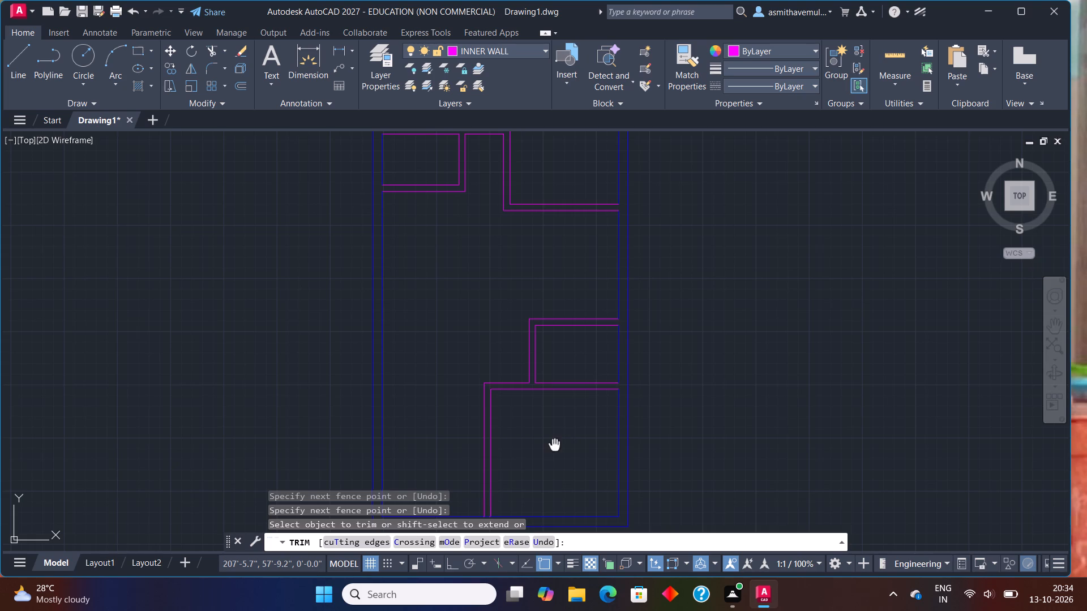
middle_drag(554, 446, 601, 348)
scroll(517, 444, up, 2)
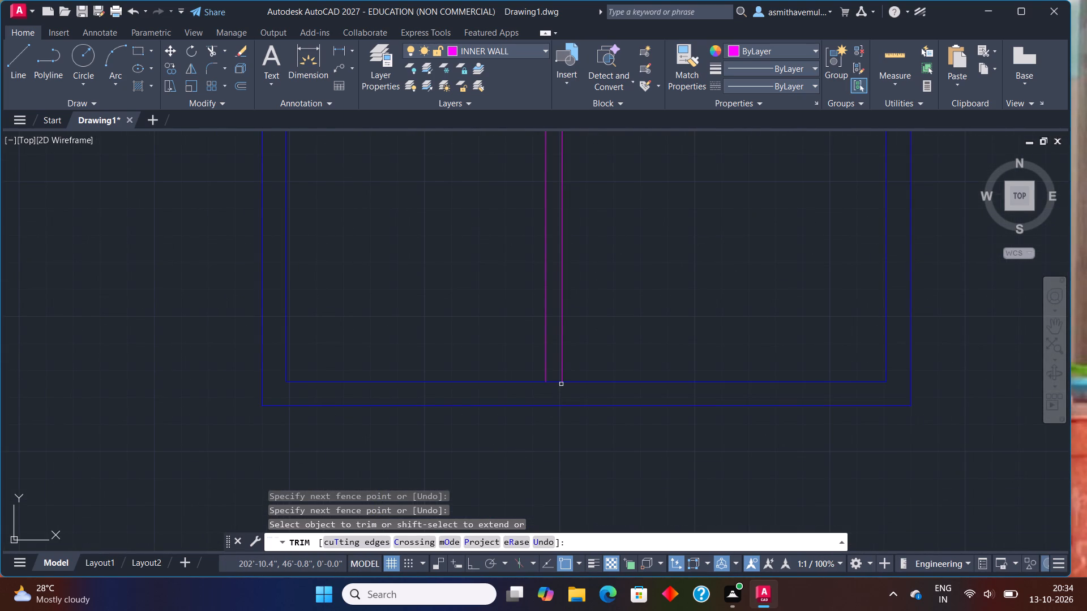
click(550, 381)
scroll(581, 331, down, 3)
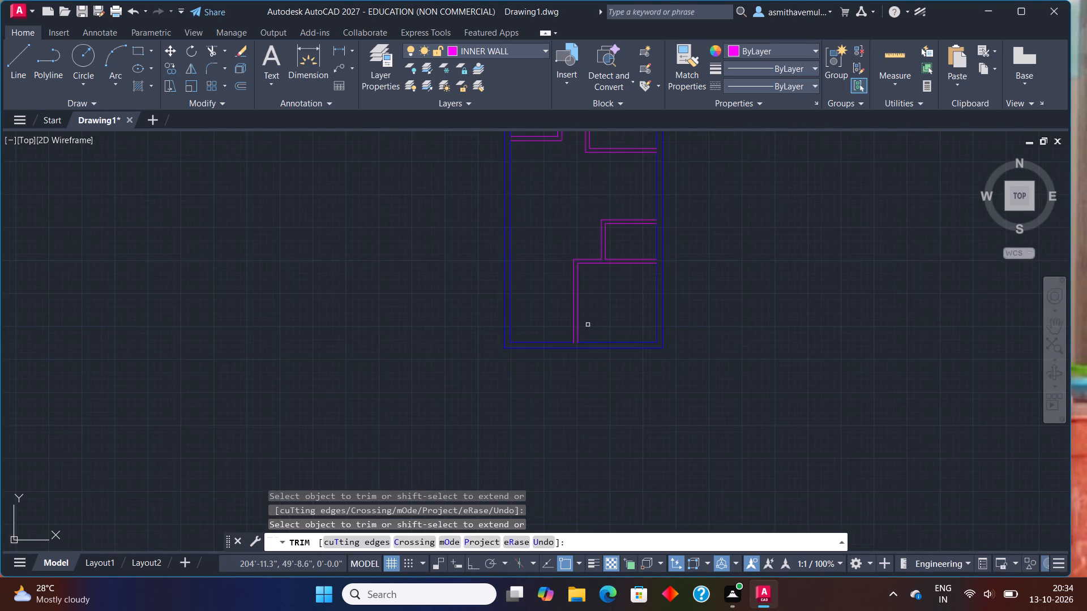
middle_drag(588, 325, 622, 386)
scroll(511, 314, up, 1)
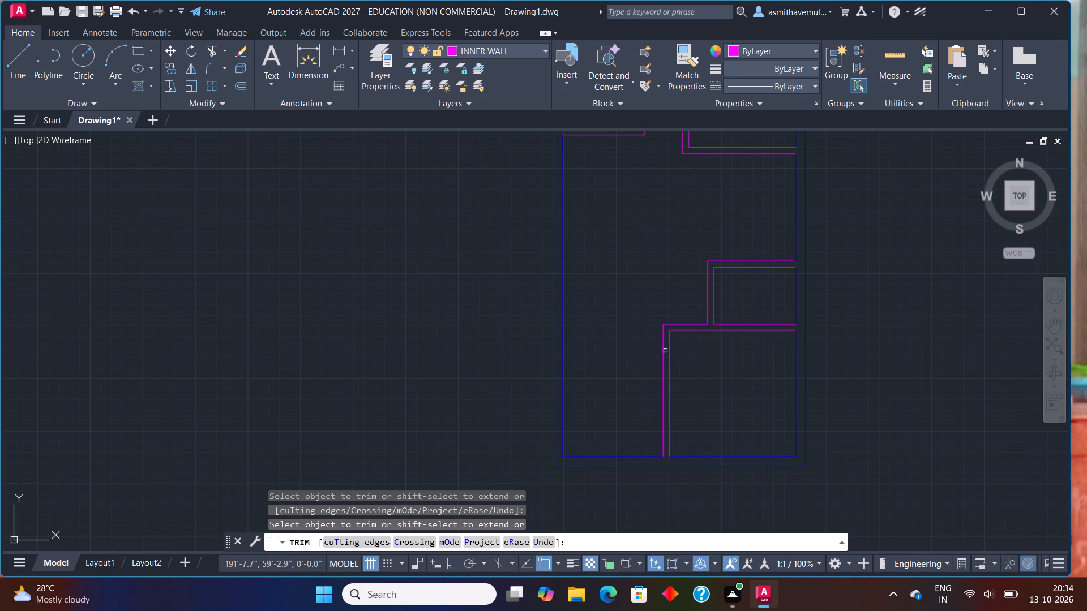
middle_drag(630, 303, 627, 367)
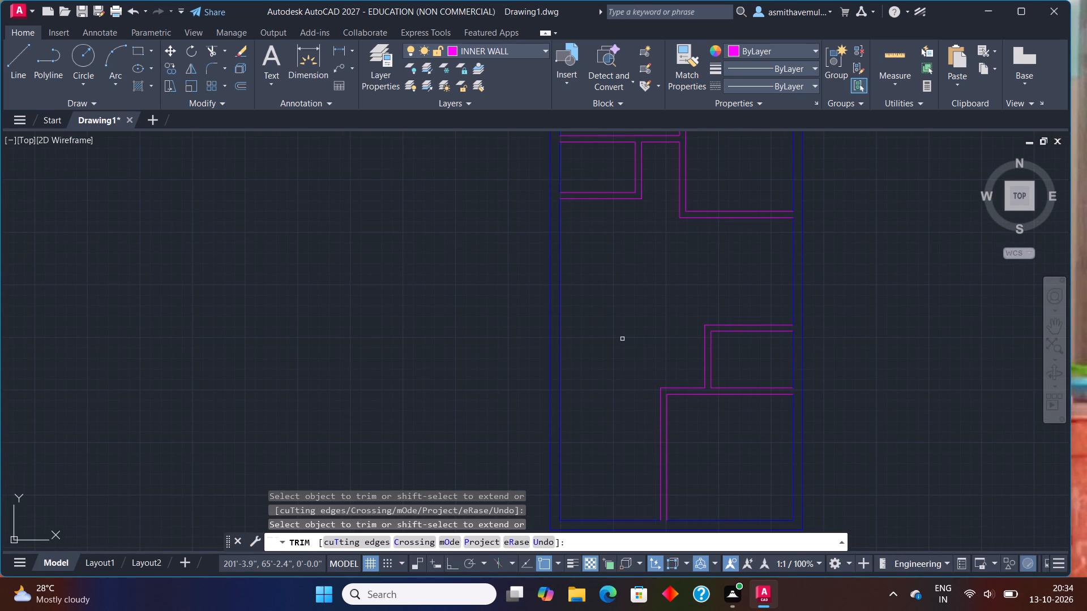
key(Escape)
Extend both lines of the small left room's vertical wall down to the bottom outer wall.
scroll(622, 267, up, 1)
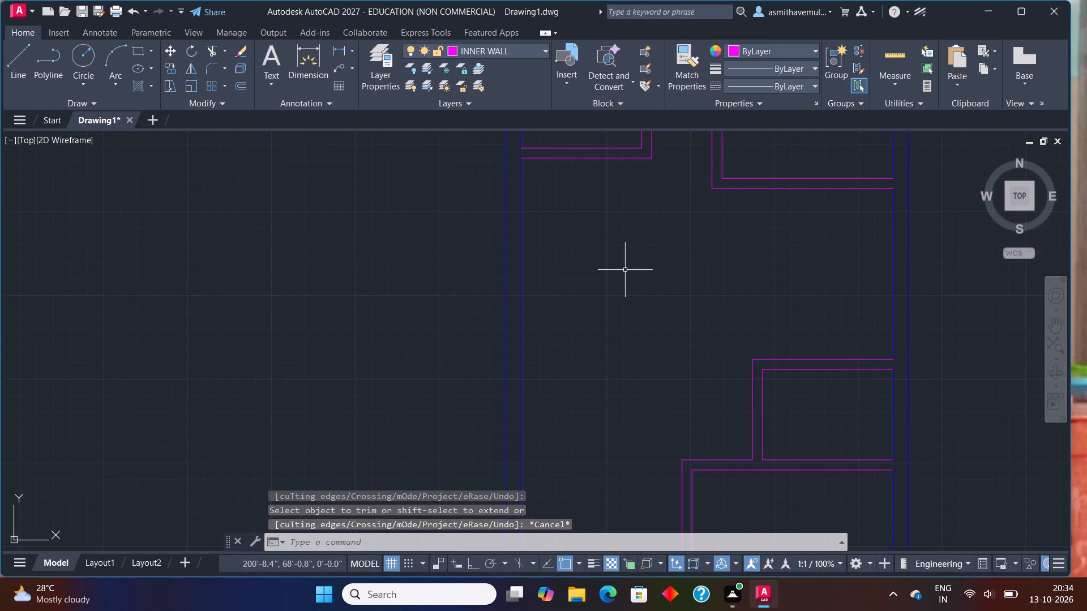
text(EXTE)
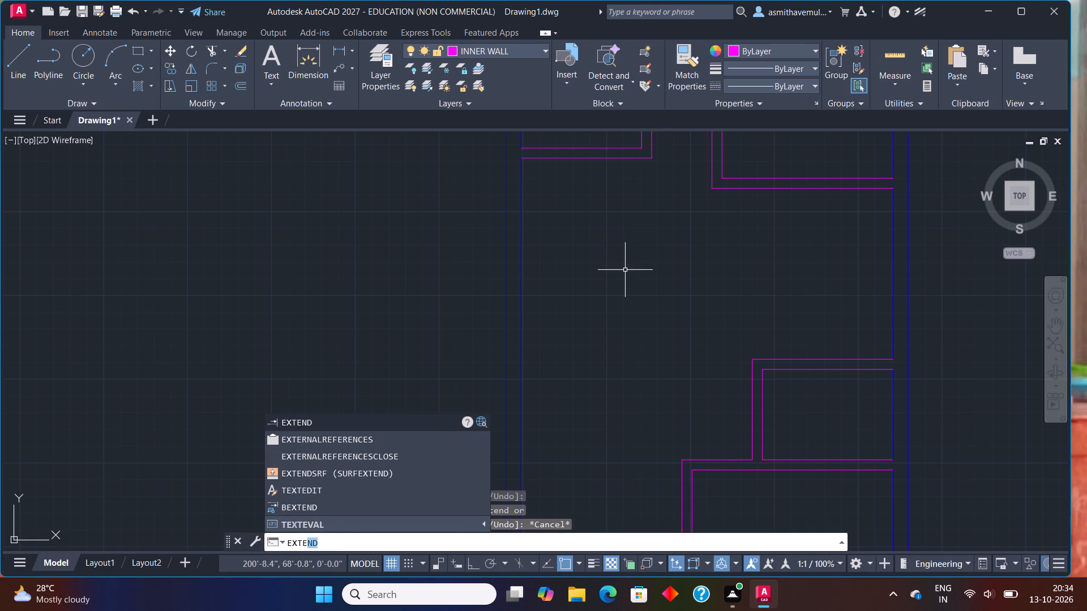
text(ND)
key(Return)
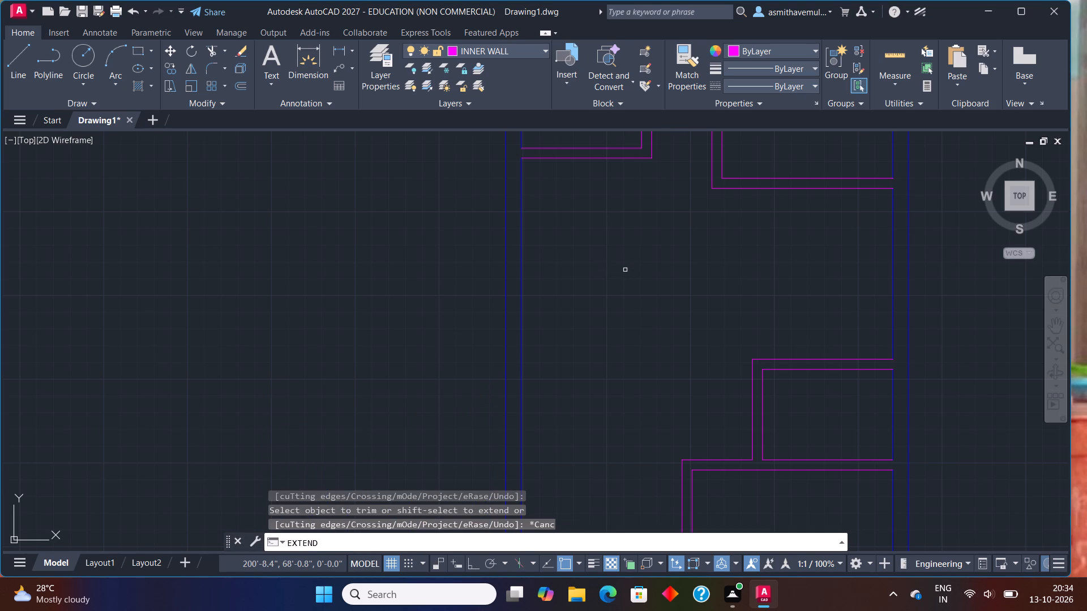
middle_drag(637, 268, 602, 452)
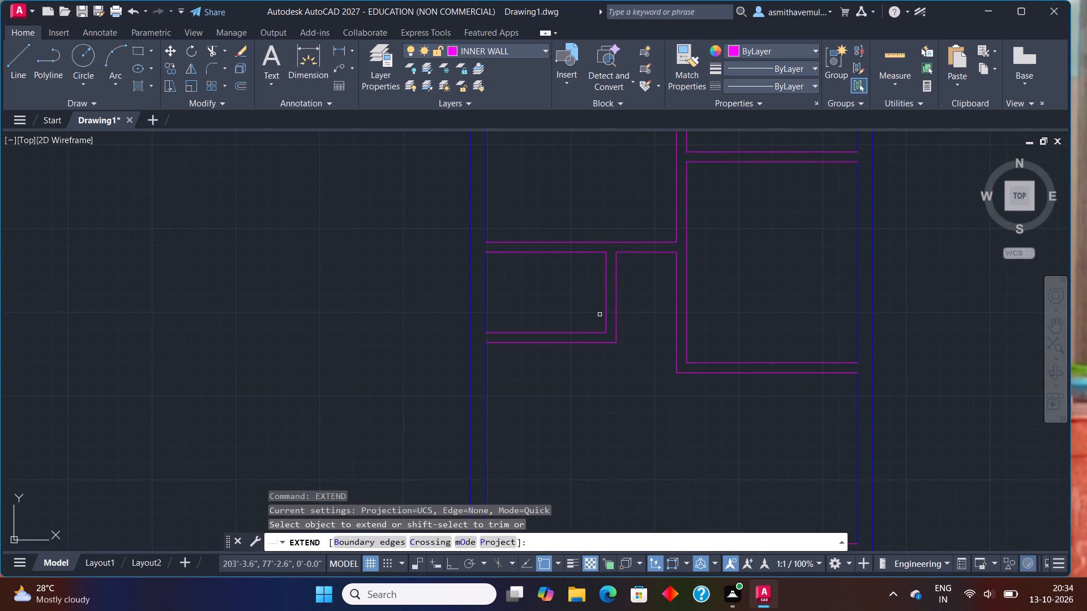
click(605, 322)
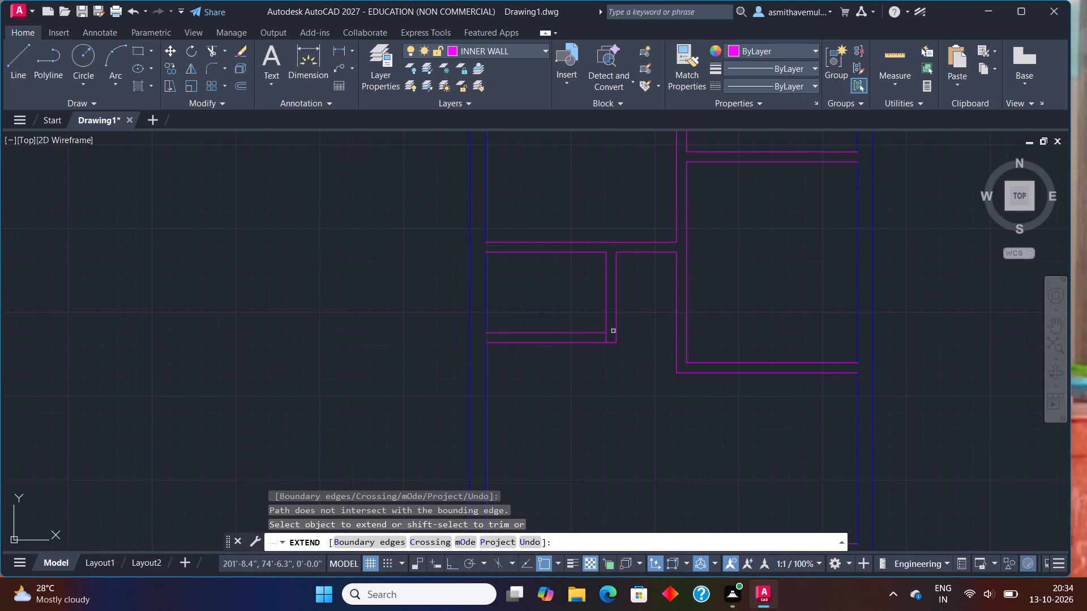
scroll(614, 330, down, 1)
middle_drag(614, 329, 611, 206)
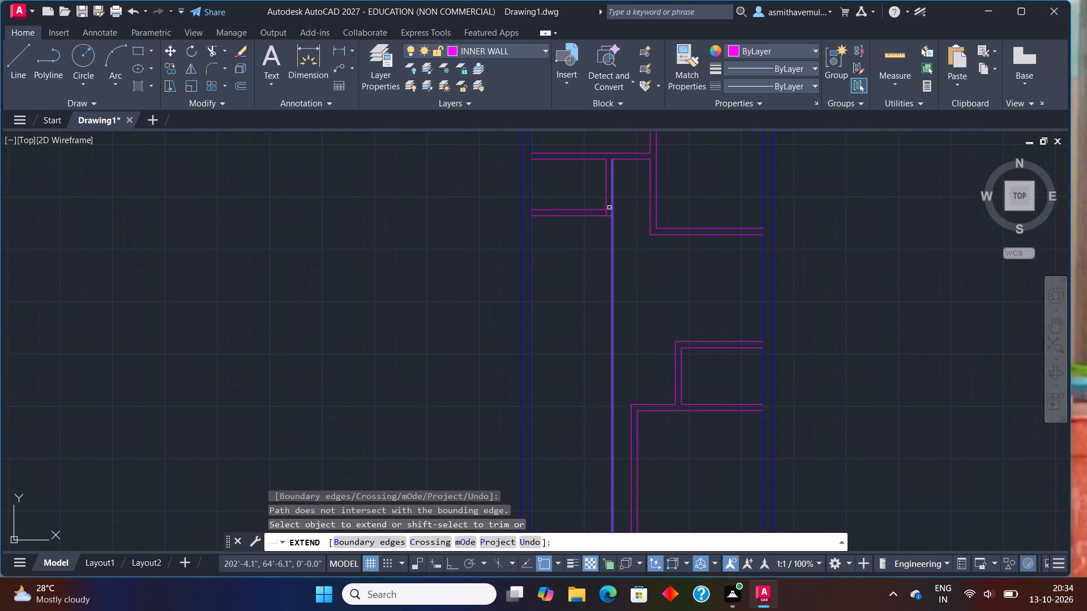
click(606, 208)
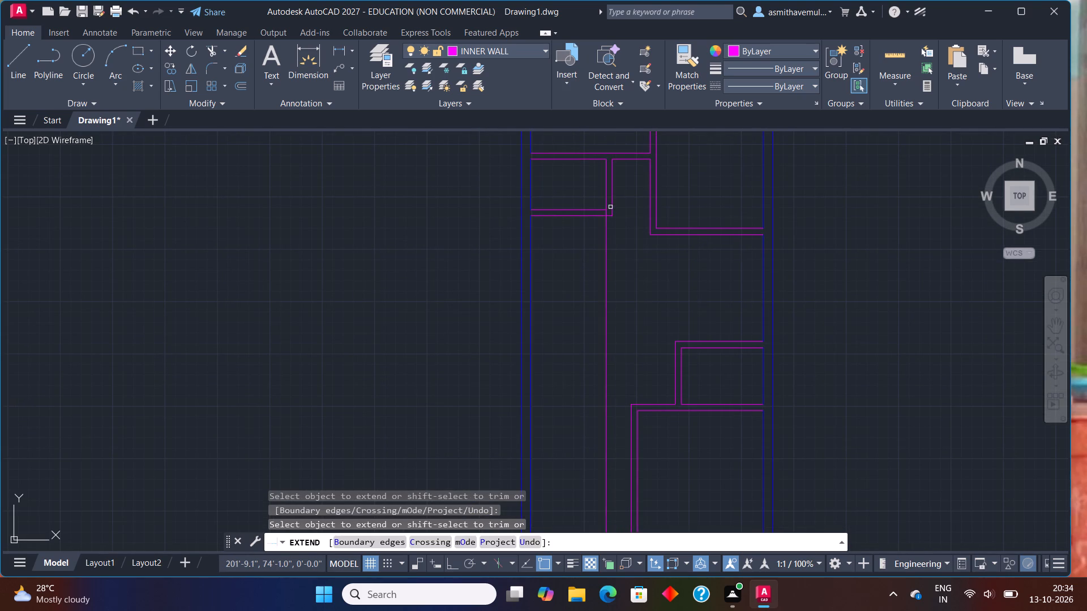
click(611, 207)
middle_drag(673, 250, 653, 222)
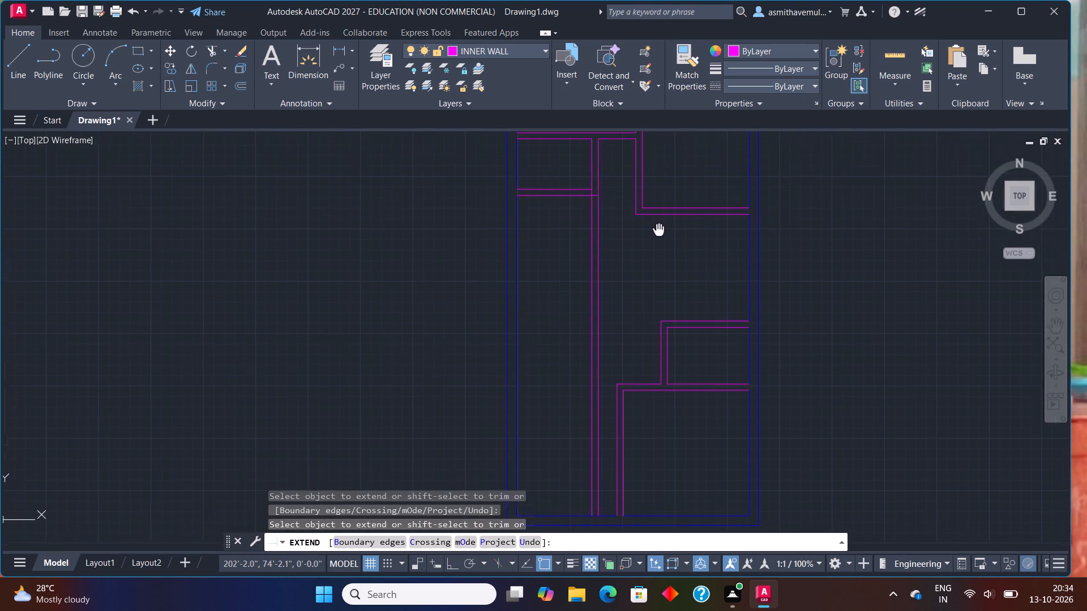
middle_drag(653, 222, 653, 222)
Extend both lines of the small right room's upper horizontal wall left to the long vertical wall.
scroll(645, 296, up, 1)
middle_drag(626, 354, 624, 281)
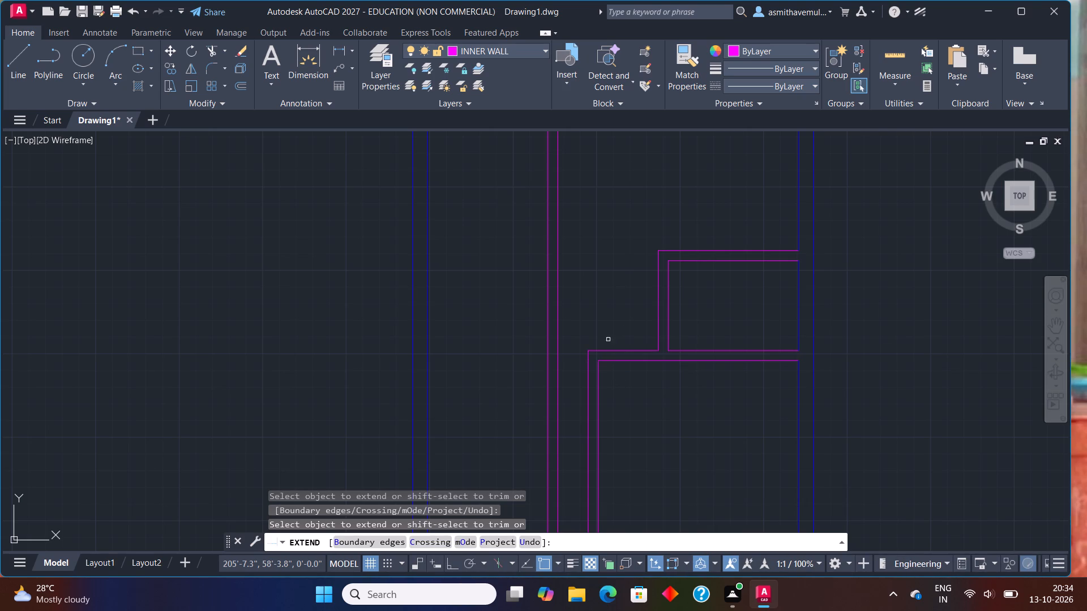
click(669, 249)
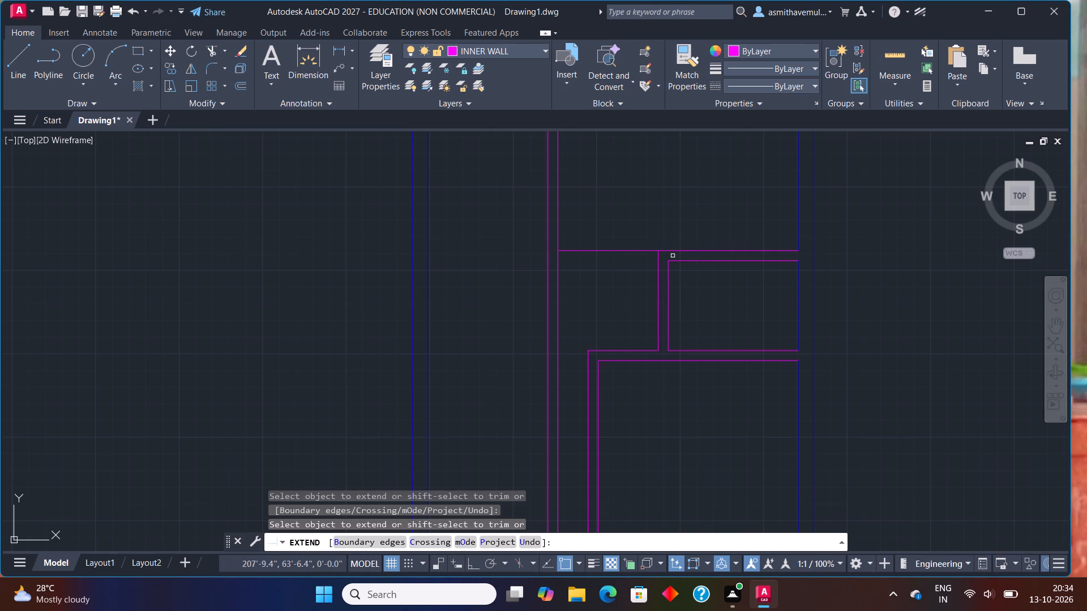
click(674, 260)
click(673, 261)
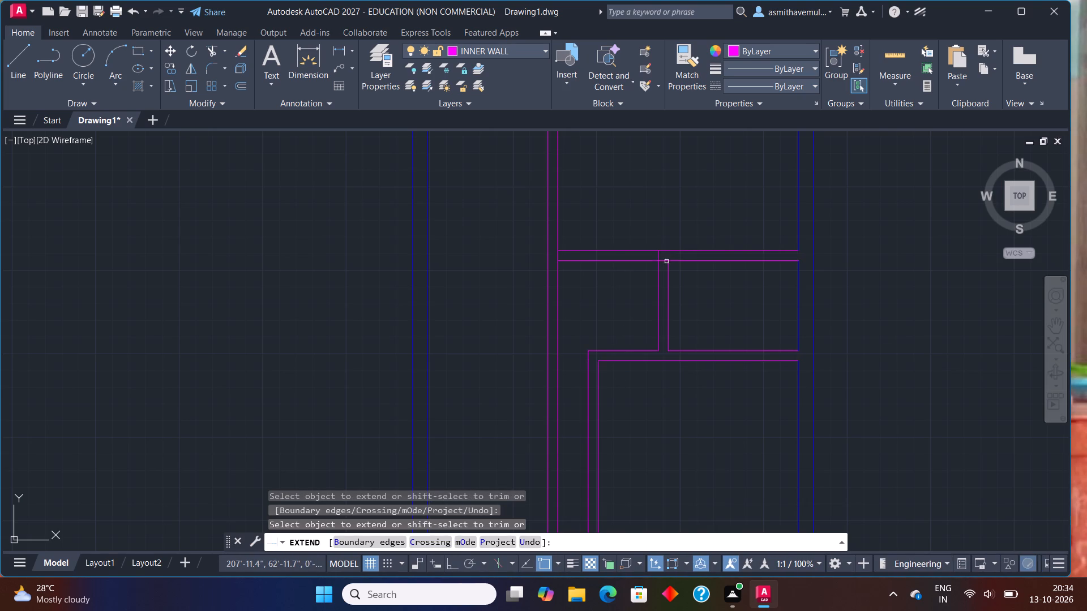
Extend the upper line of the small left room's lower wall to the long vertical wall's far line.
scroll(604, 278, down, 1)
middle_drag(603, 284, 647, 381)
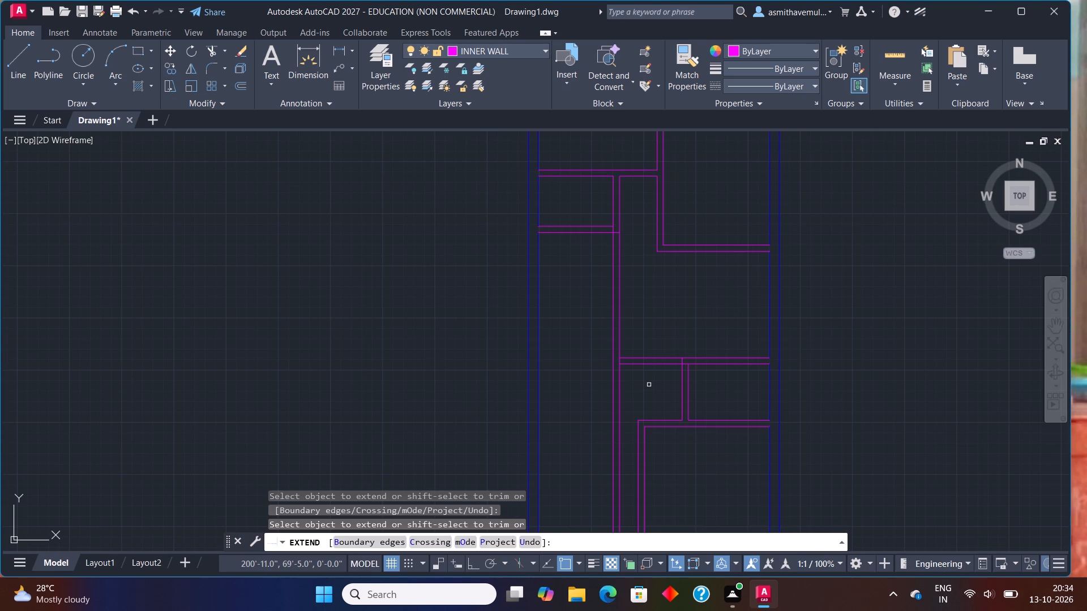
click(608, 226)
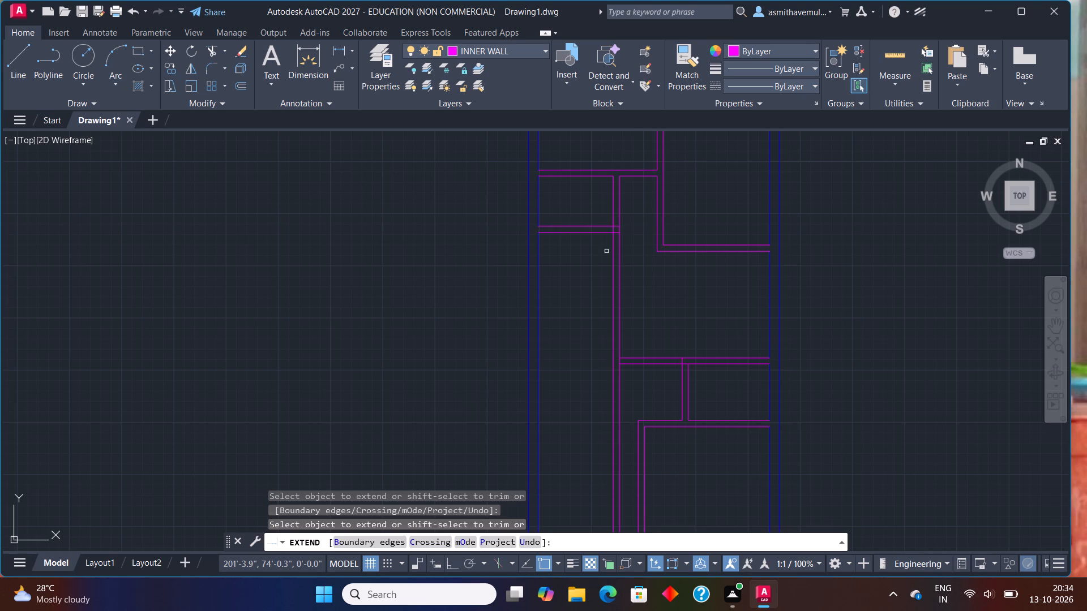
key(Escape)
Trim the overlapping lines where the small left room's lower wall meets the long vertical wall.
middle_drag(600, 265, 600, 330)
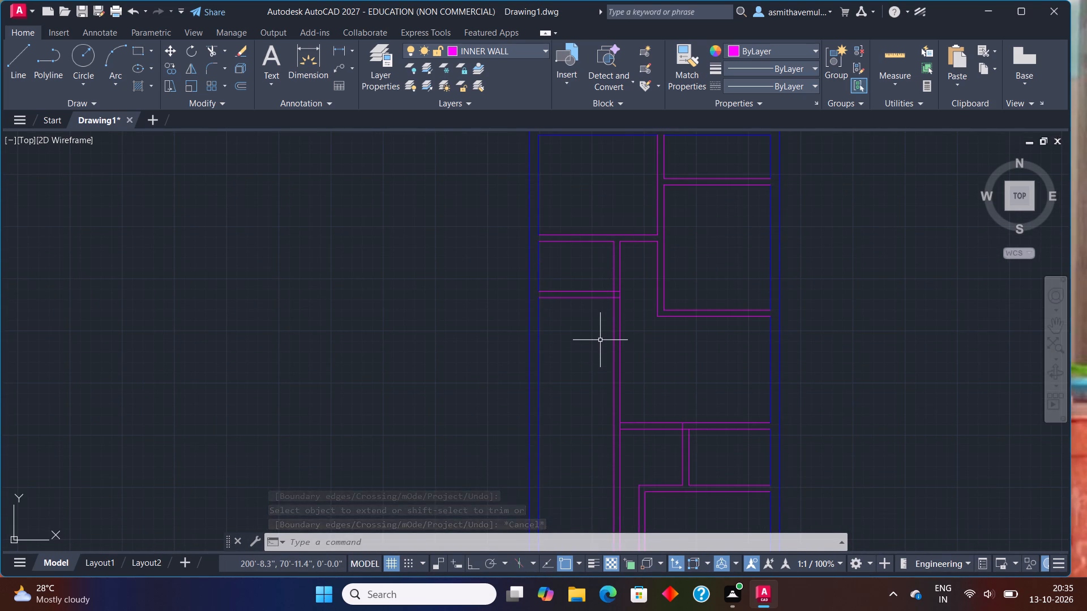
scroll(600, 340, down, 1)
middle_drag(582, 412, 553, 380)
scroll(562, 408, up, 1)
middle_drag(605, 303, 605, 398)
scroll(571, 256, up, 1)
text(TRIM)
key(Return)
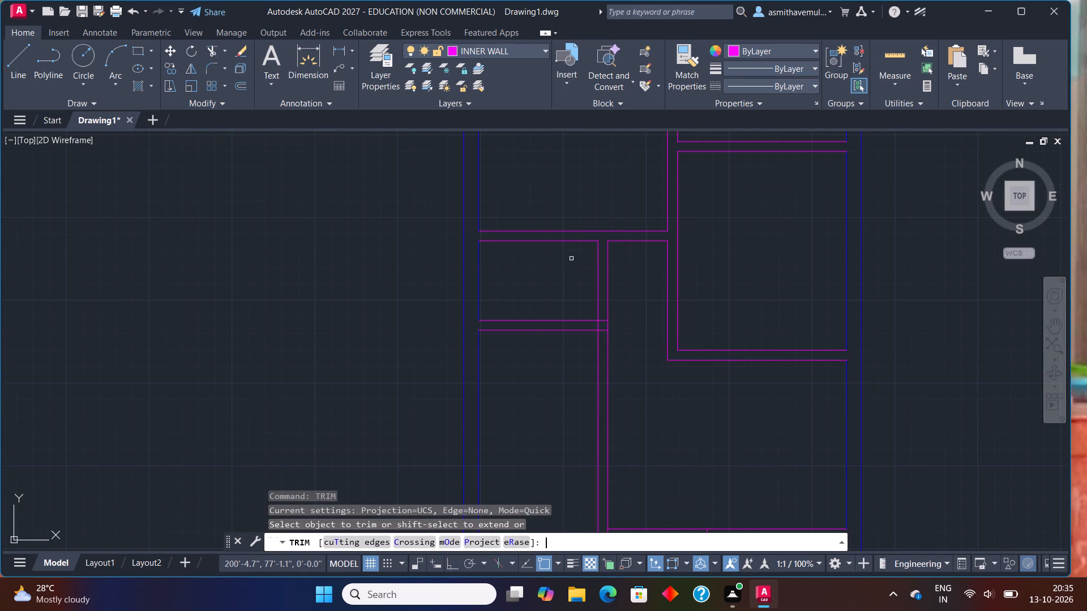
scroll(601, 338, up, 2)
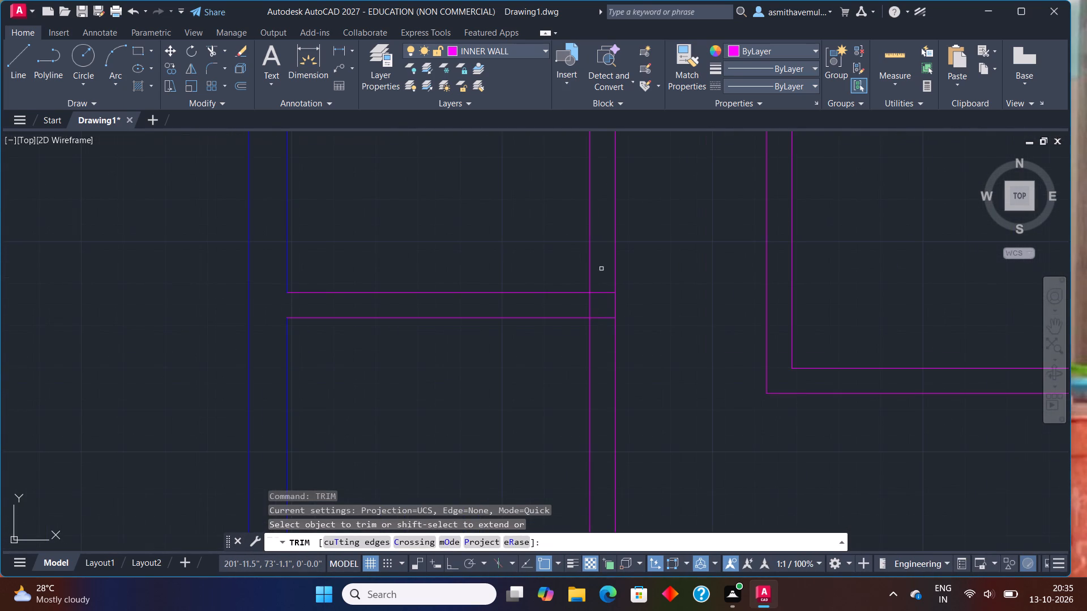
drag(602, 267, 600, 339)
drag(600, 304, 573, 302)
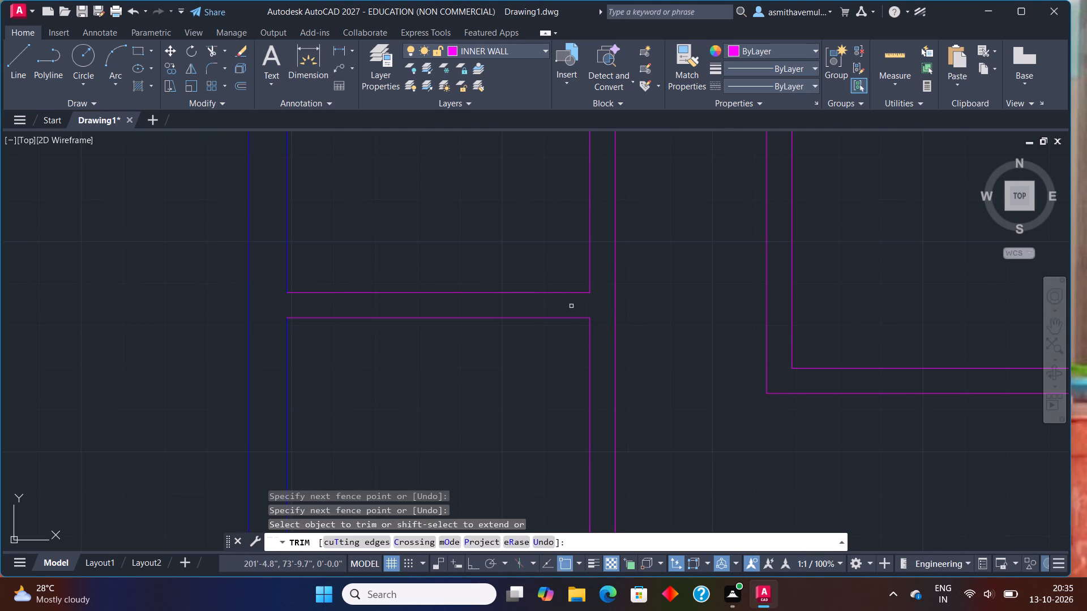
Trim the overlapping lines where the small right room's vertical wall meets its upper horizontal wall.
scroll(572, 310, down, 3)
middle_drag(648, 432, 629, 324)
scroll(632, 344, up, 2)
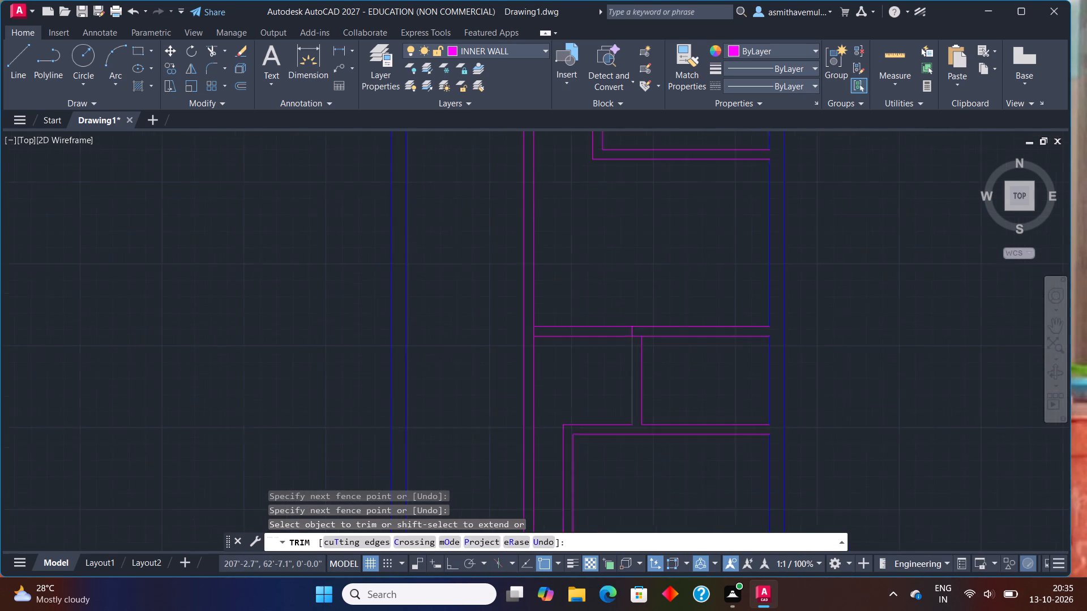
click(637, 333)
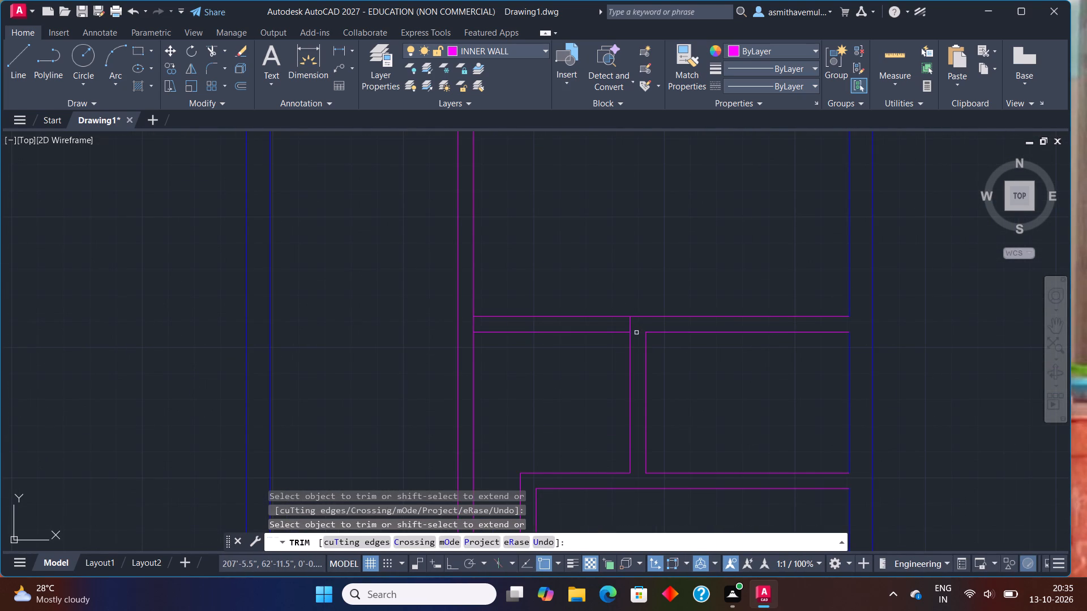
click(627, 325)
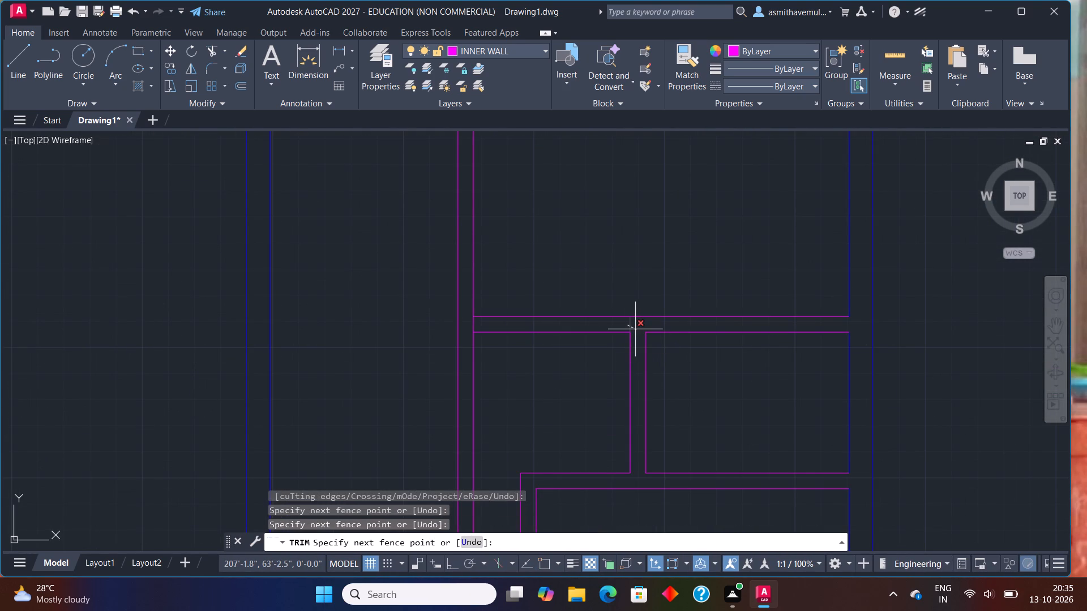
click(635, 329)
scroll(644, 335, down, 2)
middle_drag(652, 374, 668, 313)
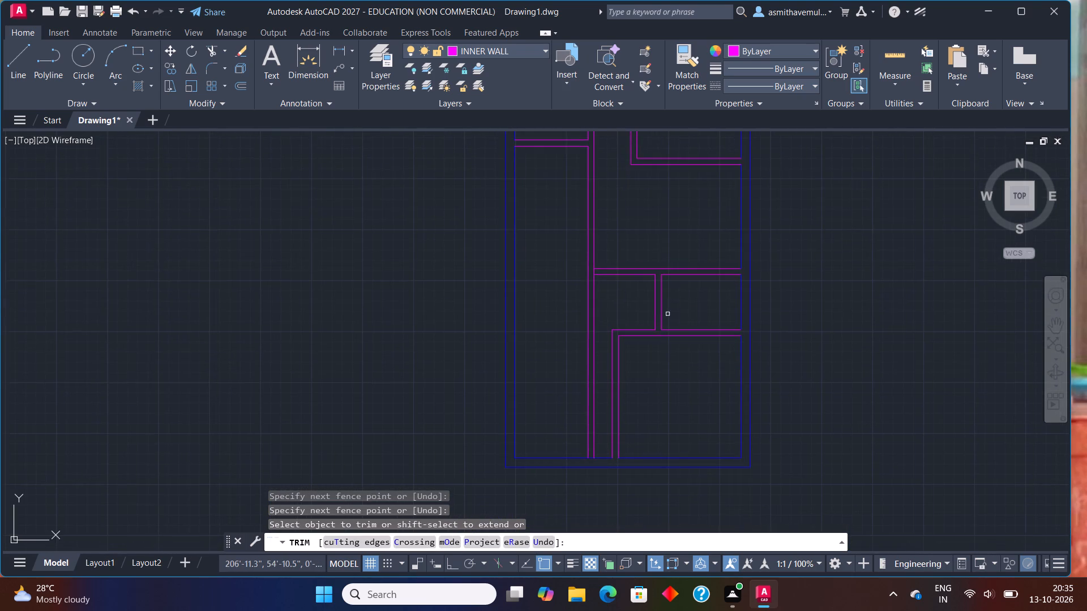
key(Escape)
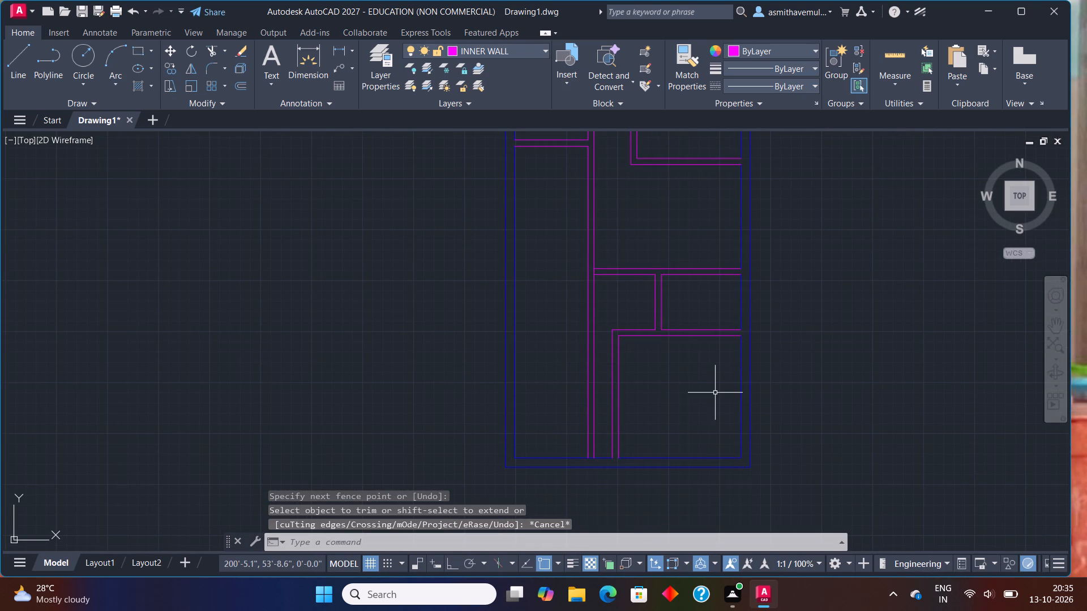
Extend both lines of the lower-right room's vertical wall up to the horizontal wall above the small room.
middle_drag(714, 392, 657, 413)
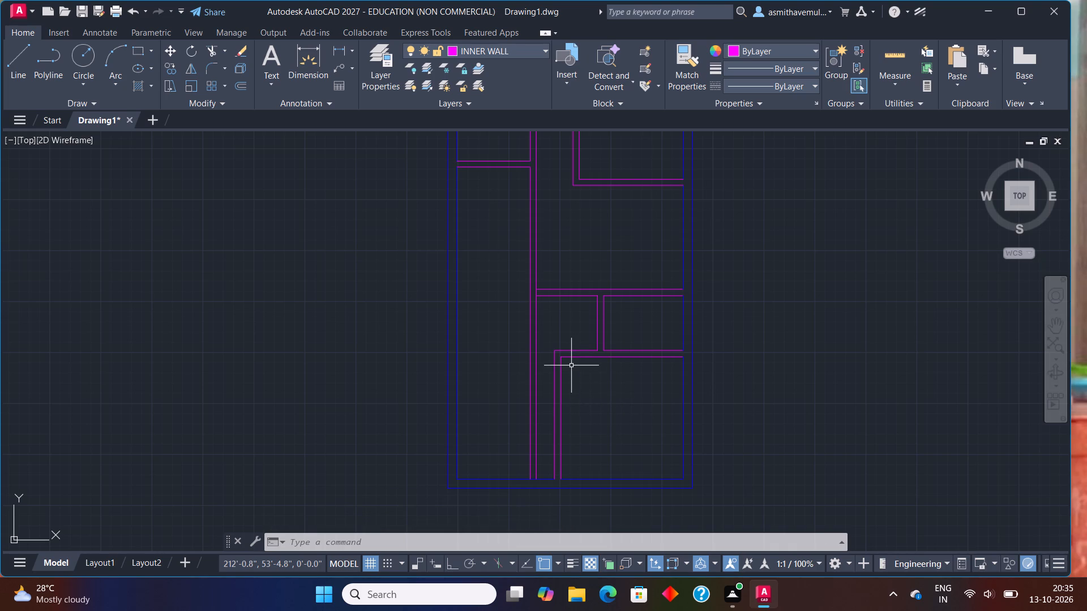
scroll(571, 365, up, 1)
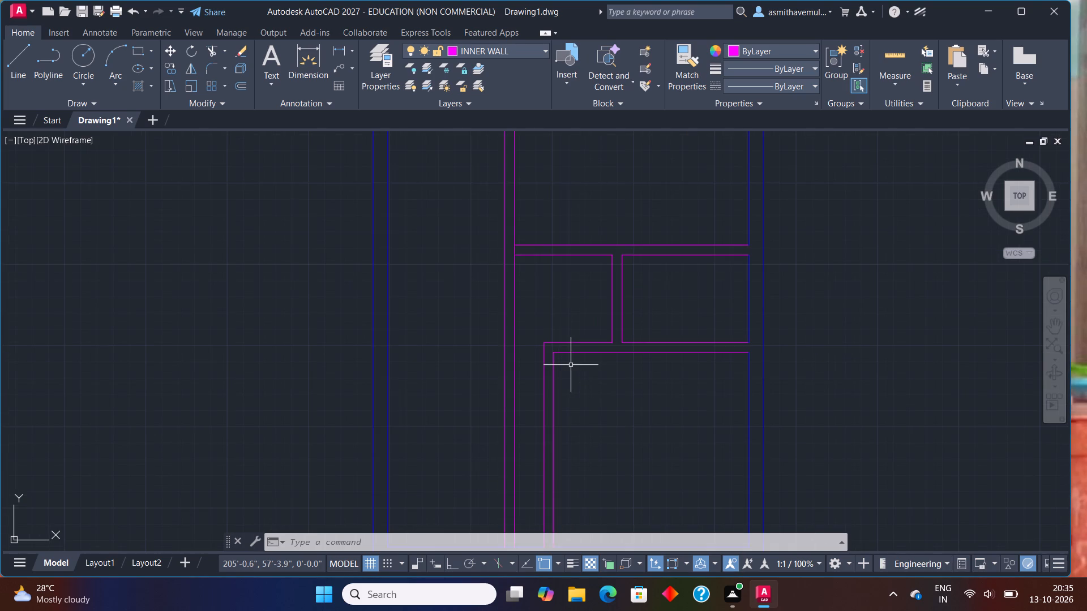
scroll(571, 365, down, 1)
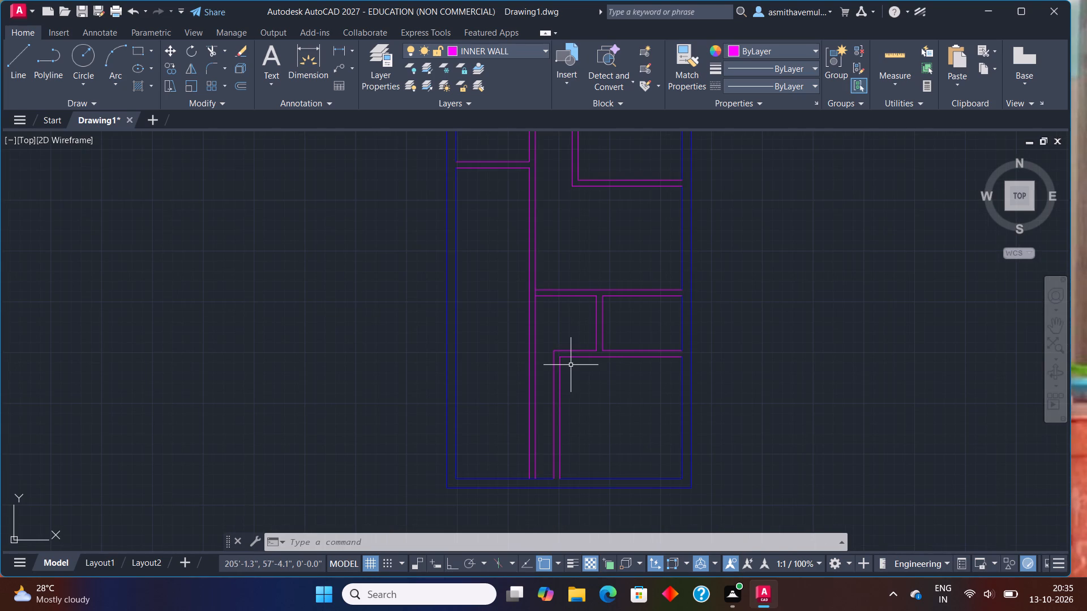
text(EXT)
text(EN)
key(d)
key(Return)
scroll(572, 371, up, 1)
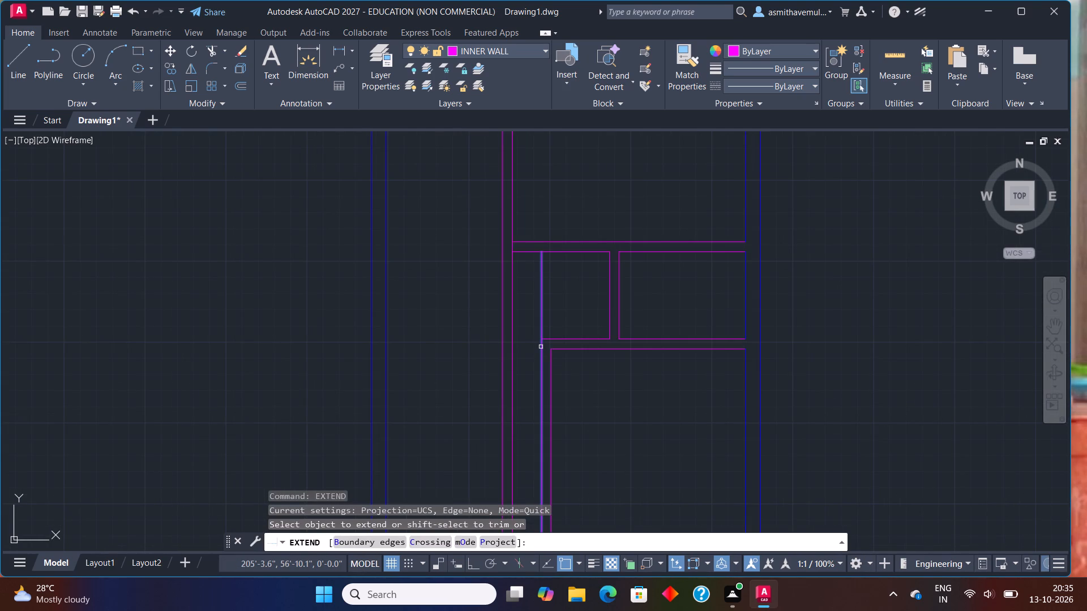
click(541, 347)
click(550, 369)
click(553, 353)
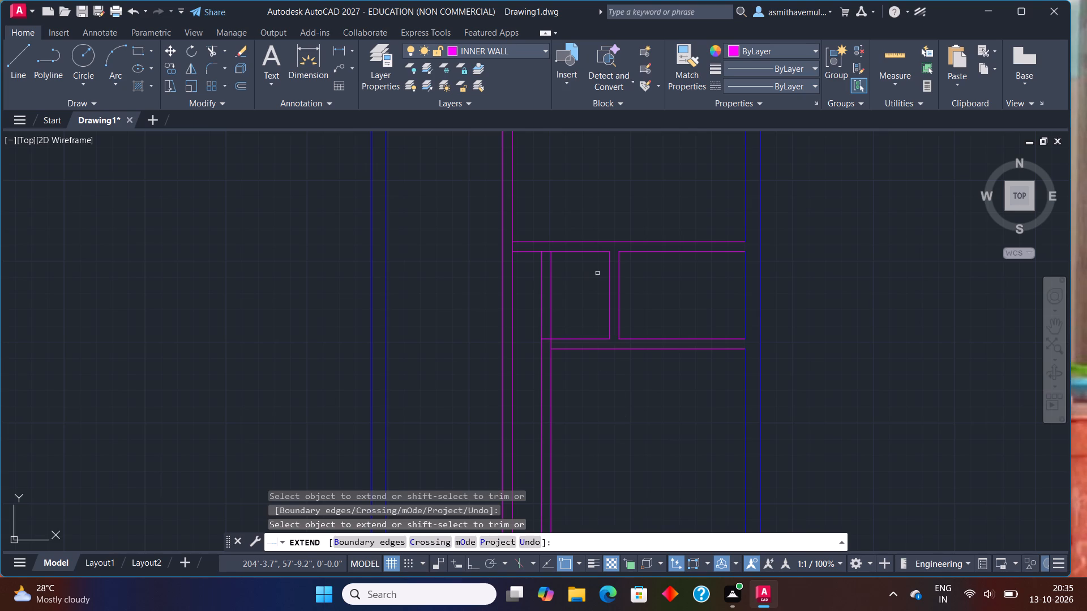
click(553, 266)
Extend the bottom line of the lower-right room's top wall left to the vertical wall's outer line.
click(612, 259)
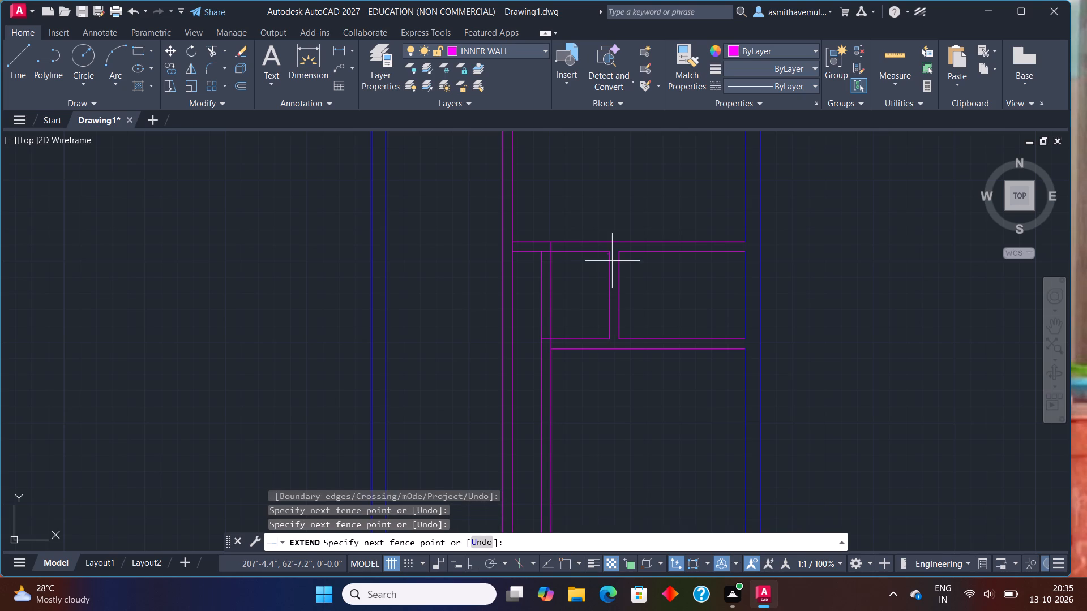
click(611, 371)
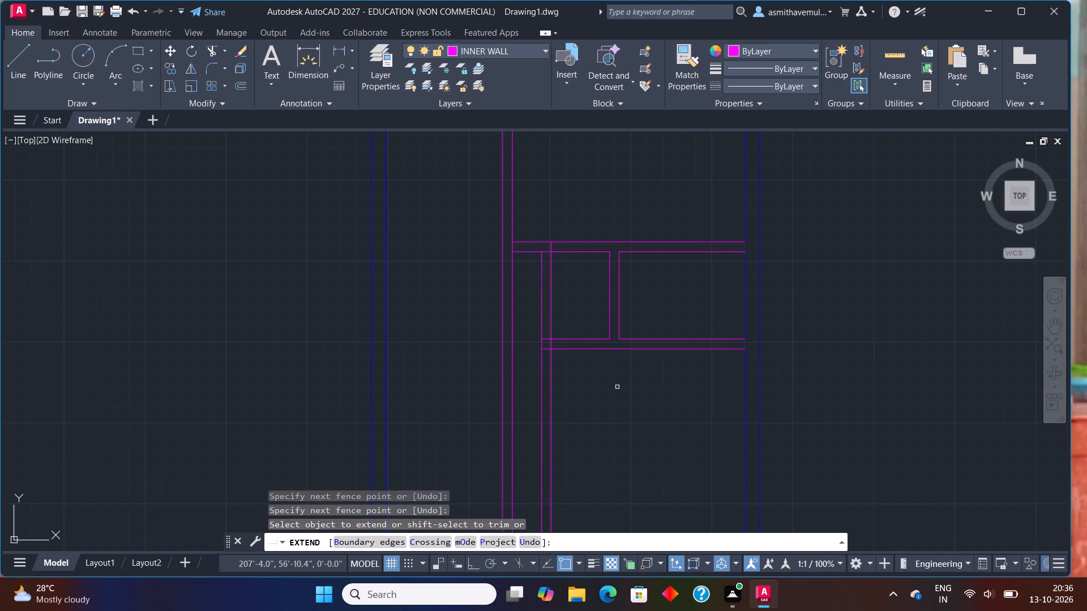
Extend the left line of the small right room's vertical wall up to the upper horizontal wall's top line.
key(Escape)
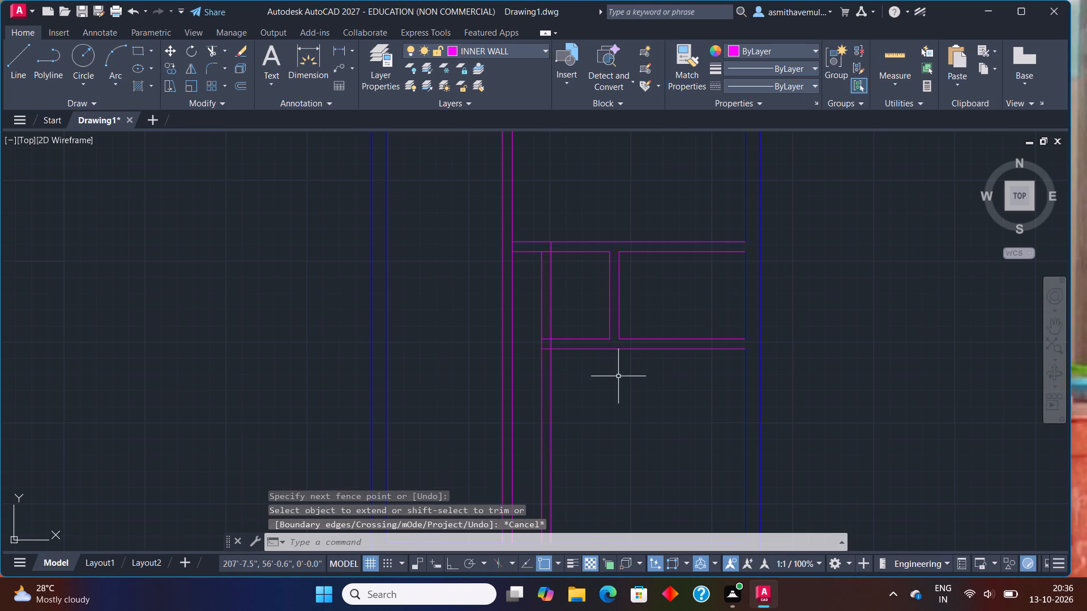
key(e)
key(x)
key(t)
key(e)
text(ND)
key(Return)
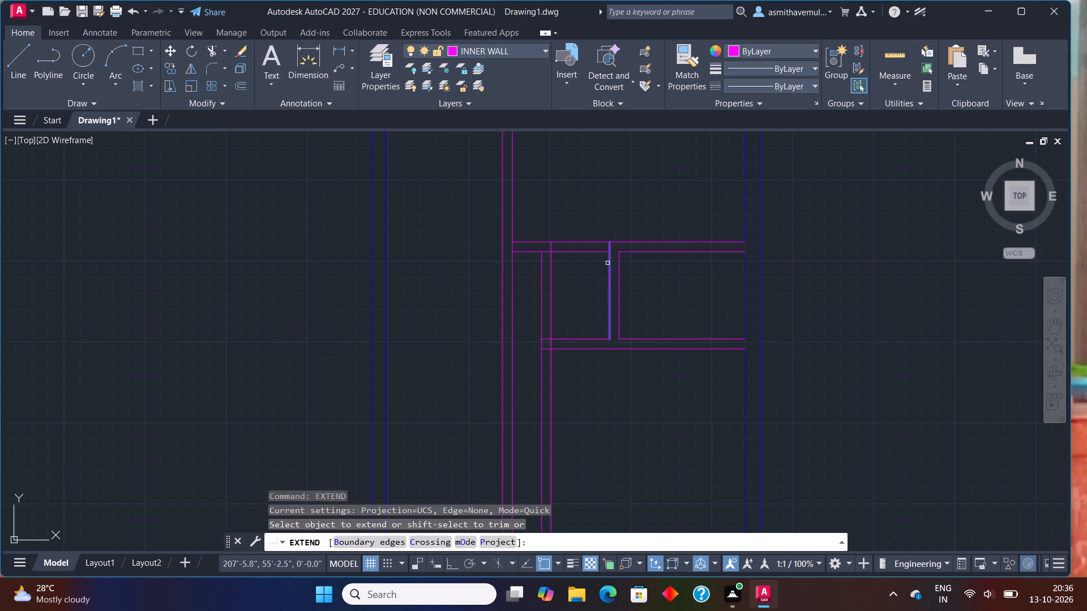
click(608, 259)
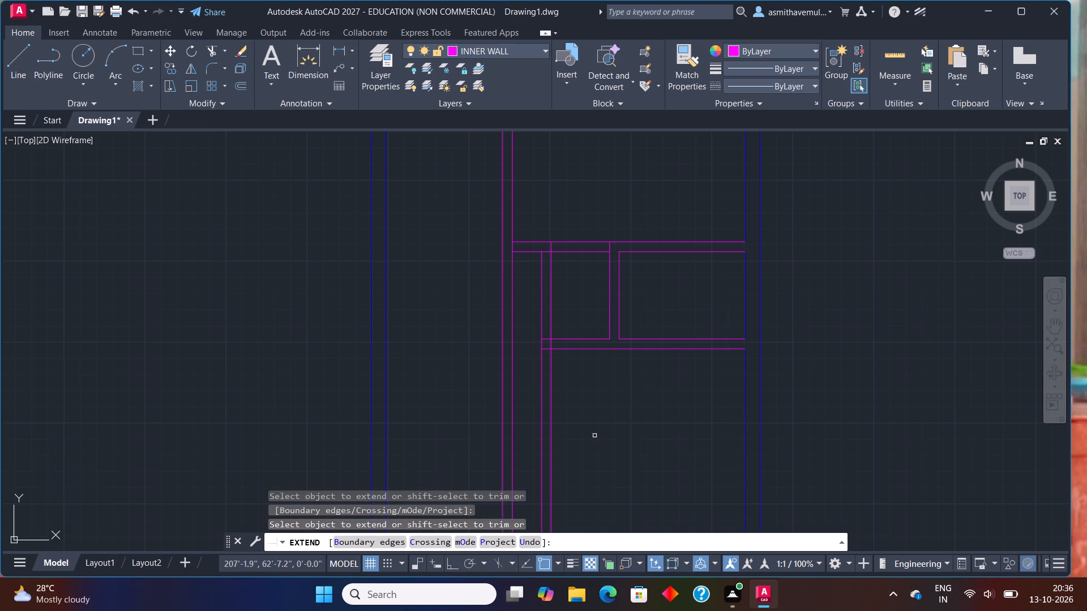
key(Escape)
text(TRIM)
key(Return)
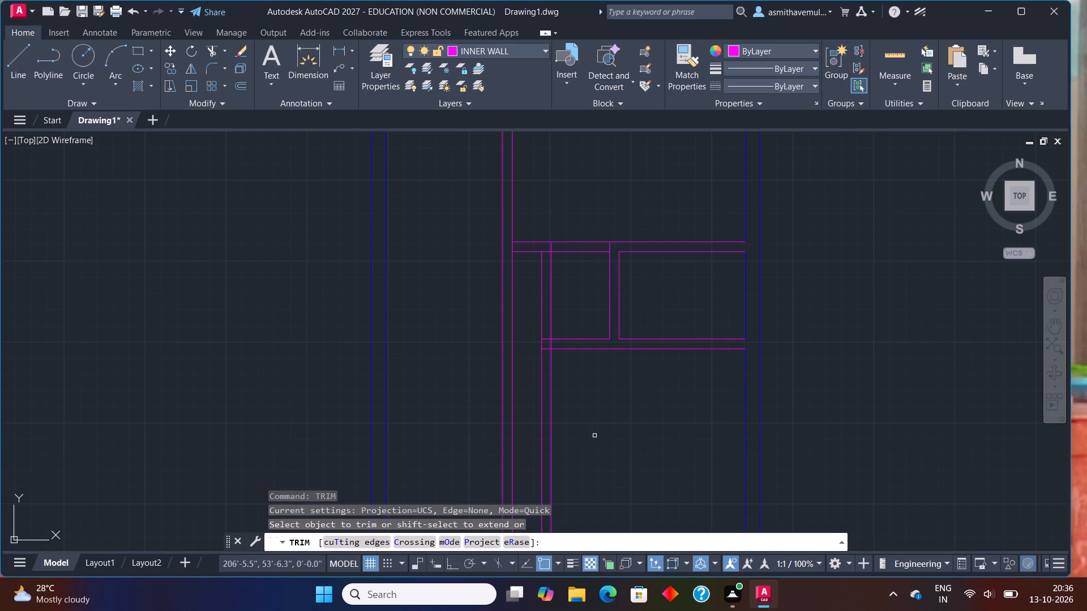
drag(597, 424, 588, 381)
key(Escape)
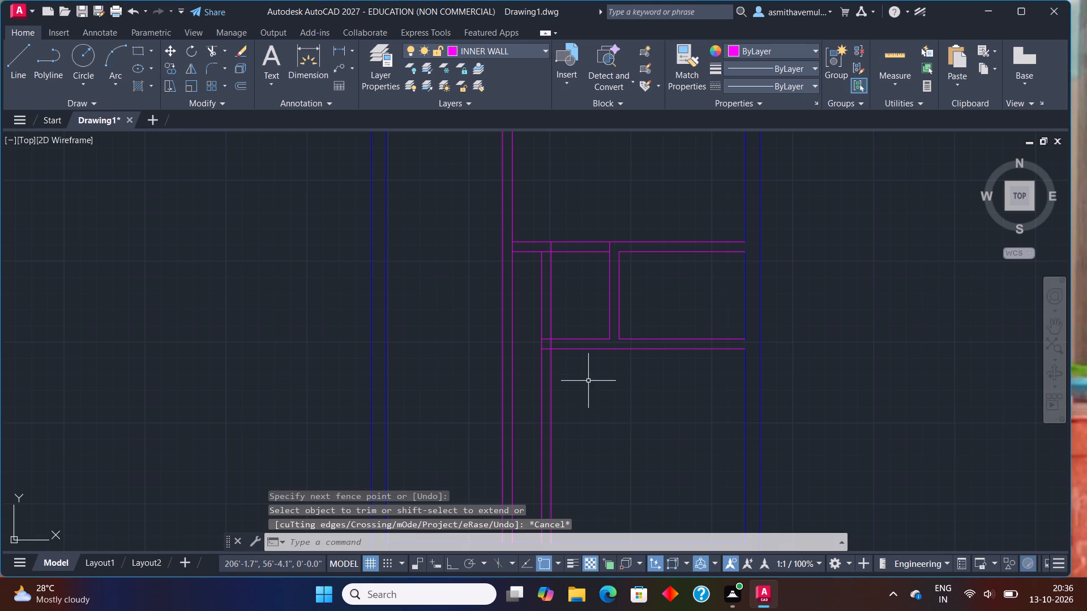
Extend the left line of the small right room's vertical wall down to the lower horizontal wall's bottom line.
text(EXTEM)
key(BackSpace)
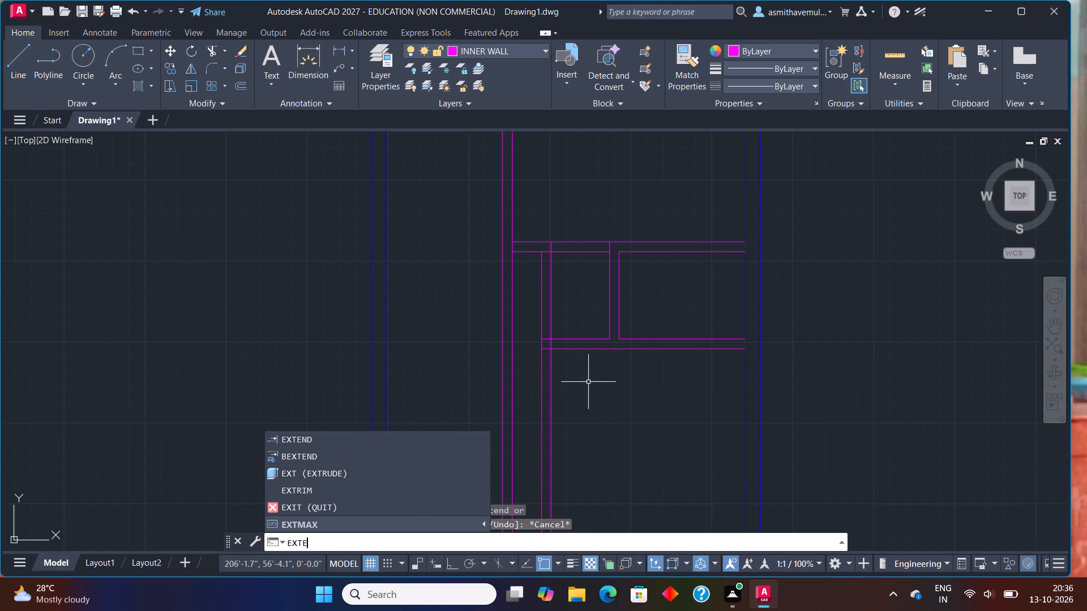
text(ND)
key(Return)
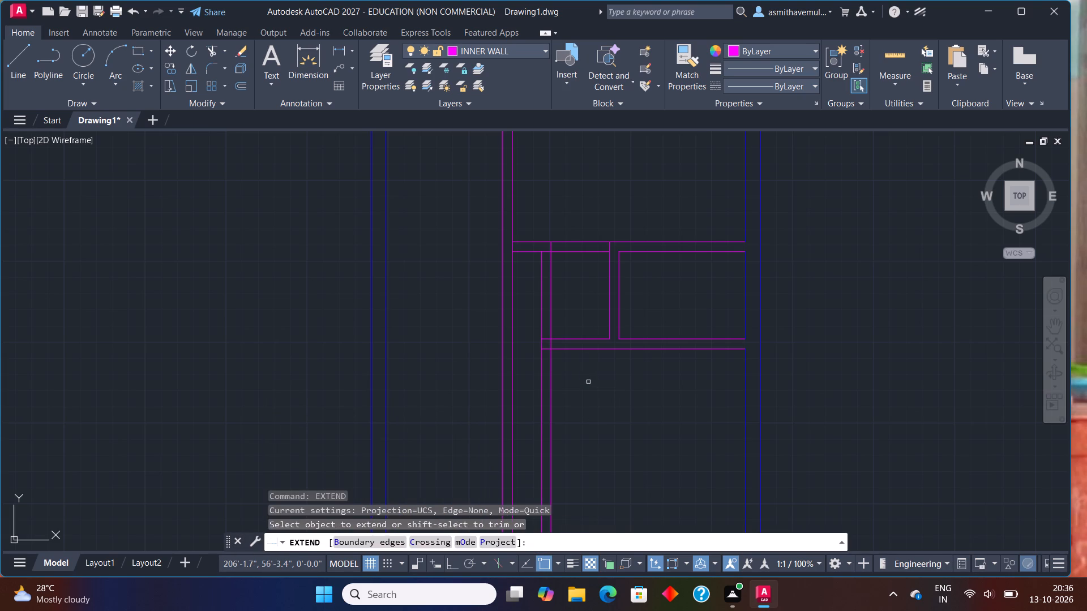
click(611, 305)
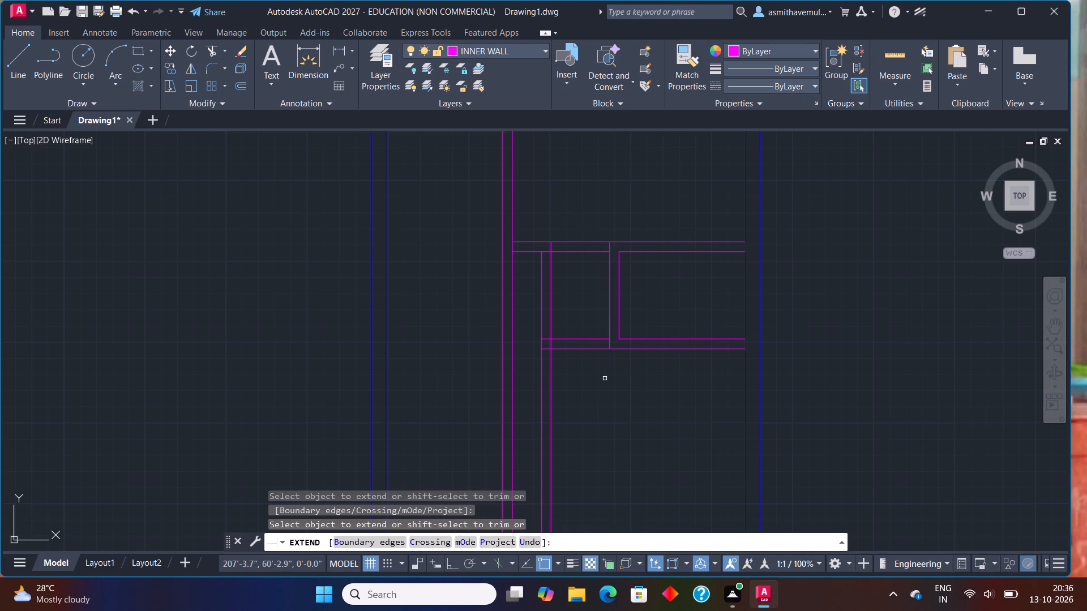
key(Escape)
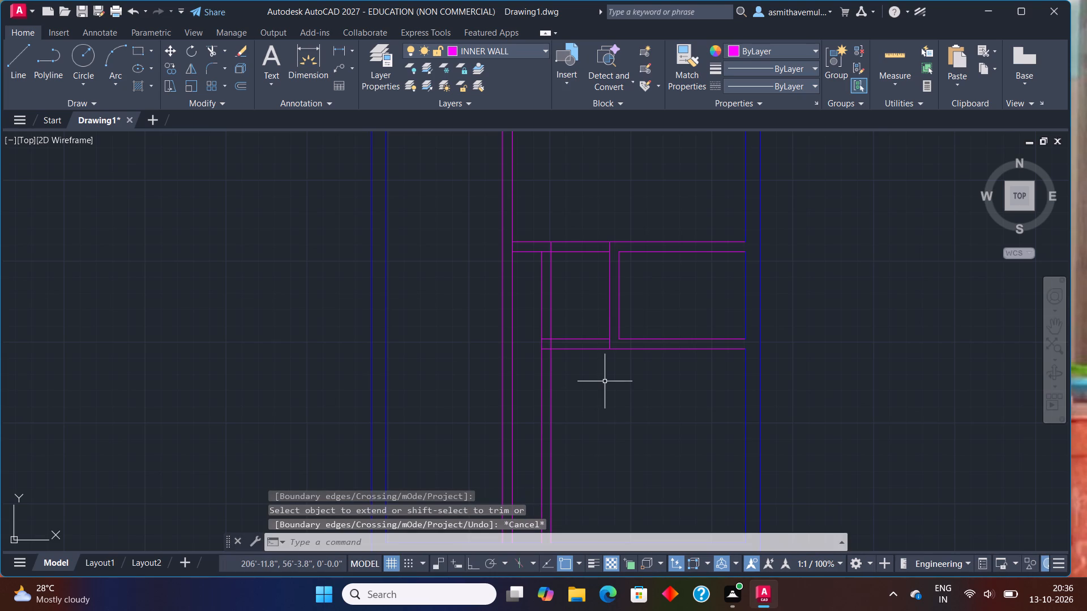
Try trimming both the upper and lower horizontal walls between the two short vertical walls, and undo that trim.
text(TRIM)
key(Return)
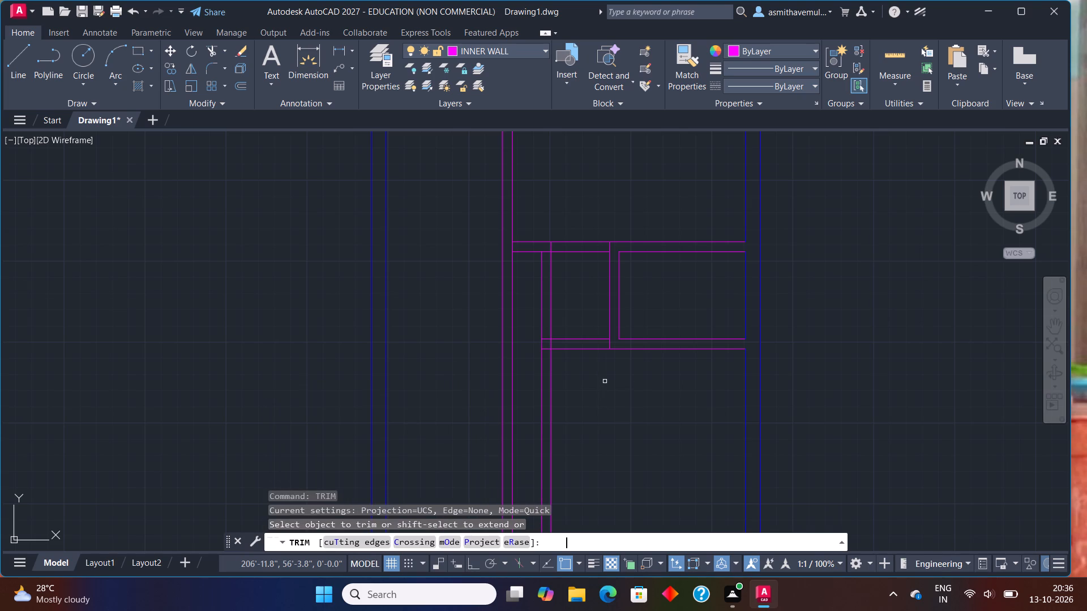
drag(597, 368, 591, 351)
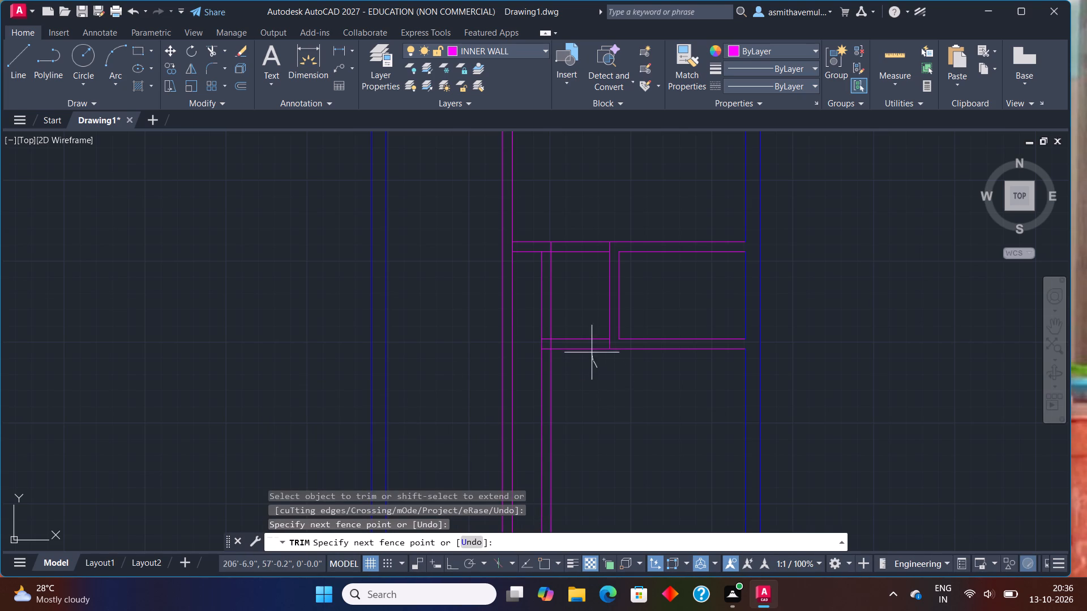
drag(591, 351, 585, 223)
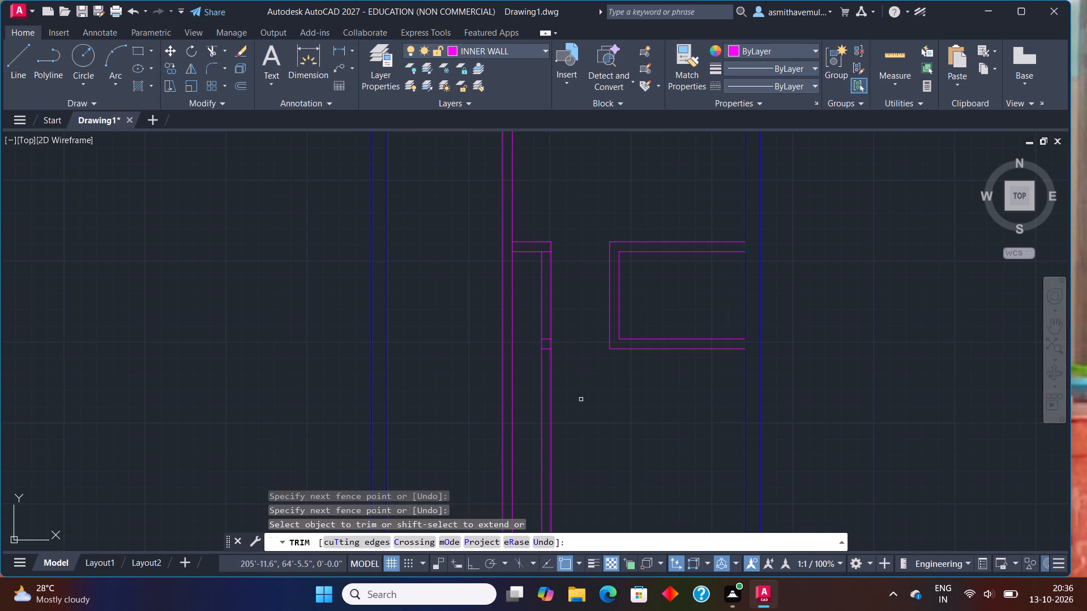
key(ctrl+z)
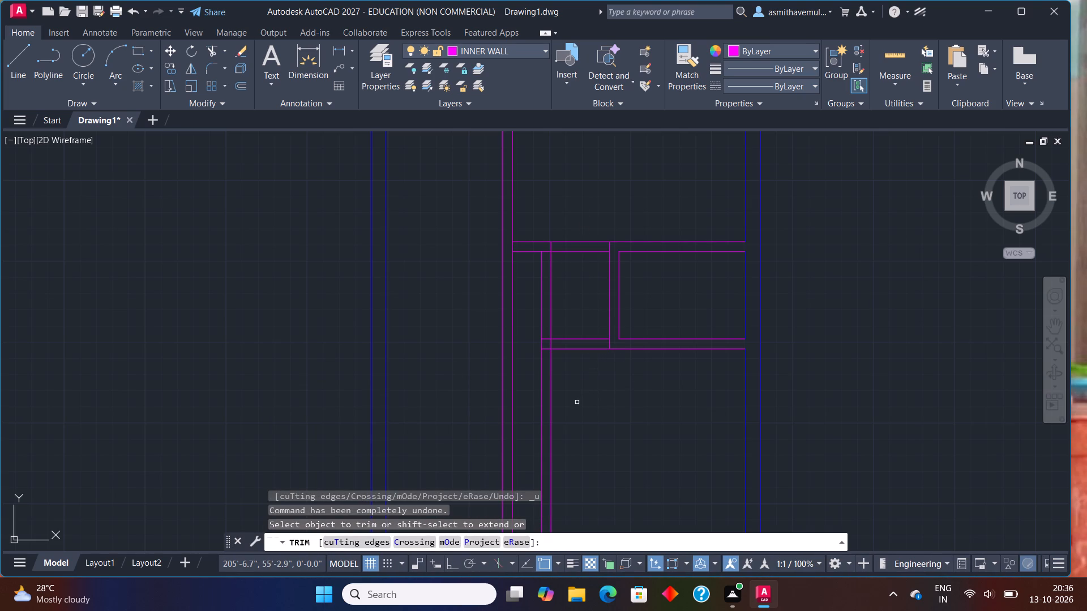
Trim only the upper horizontal wall's two lines between the small right room and the vertical wall to its left.
drag(575, 279, 575, 277)
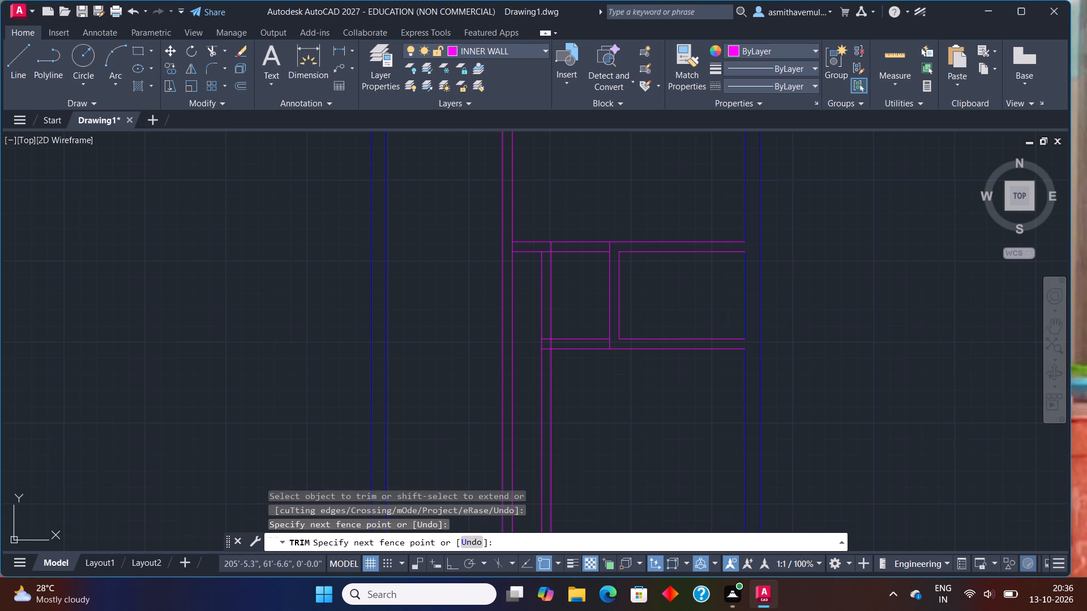
drag(575, 277, 577, 196)
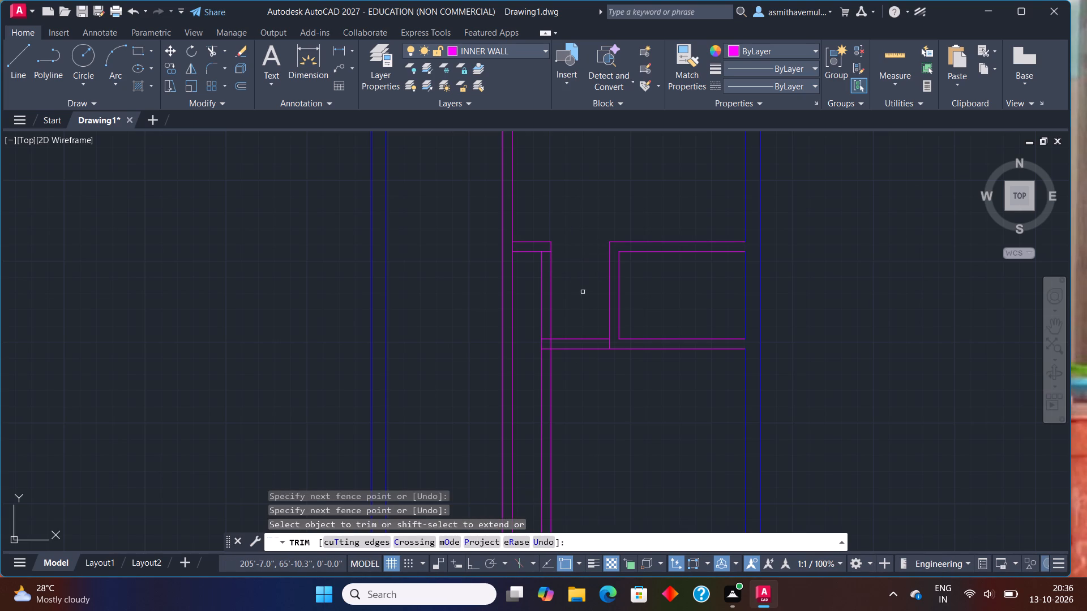
Extend both lines of the remaining short horizontal wall left to the long vertical wall's outer line.
shift+click(524, 251)
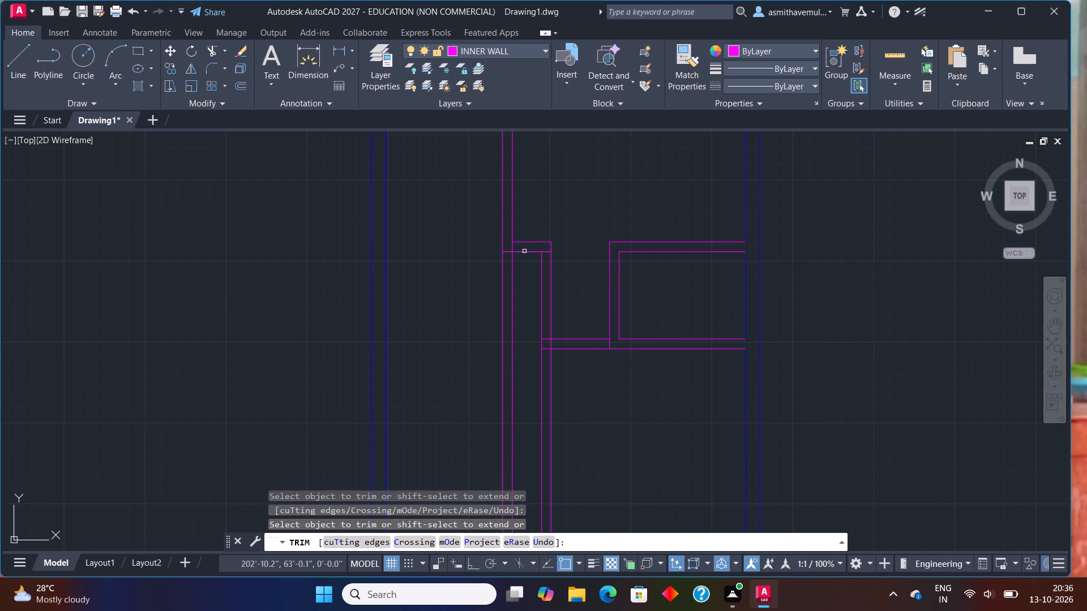
shift+click(524, 240)
Trim away both lines of the long vertical wall below the short horizontal wall.
drag(525, 280, 490, 304)
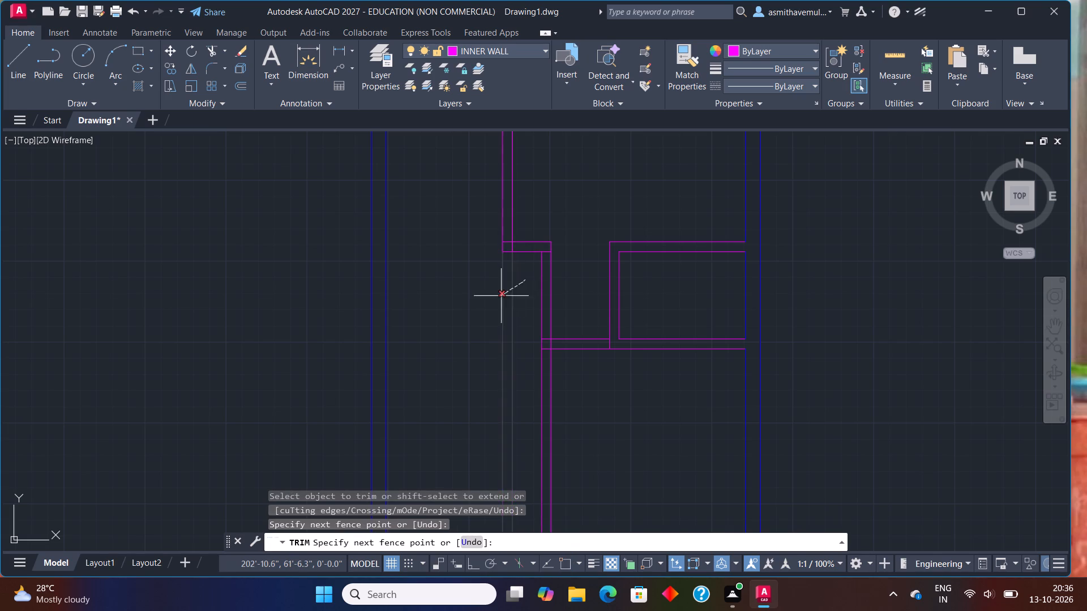
drag(490, 304, 479, 319)
Trim the overlapping line segments where the lower-right room's top wall meets the small room's wall and the lower vertical wall.
scroll(502, 324, down, 1)
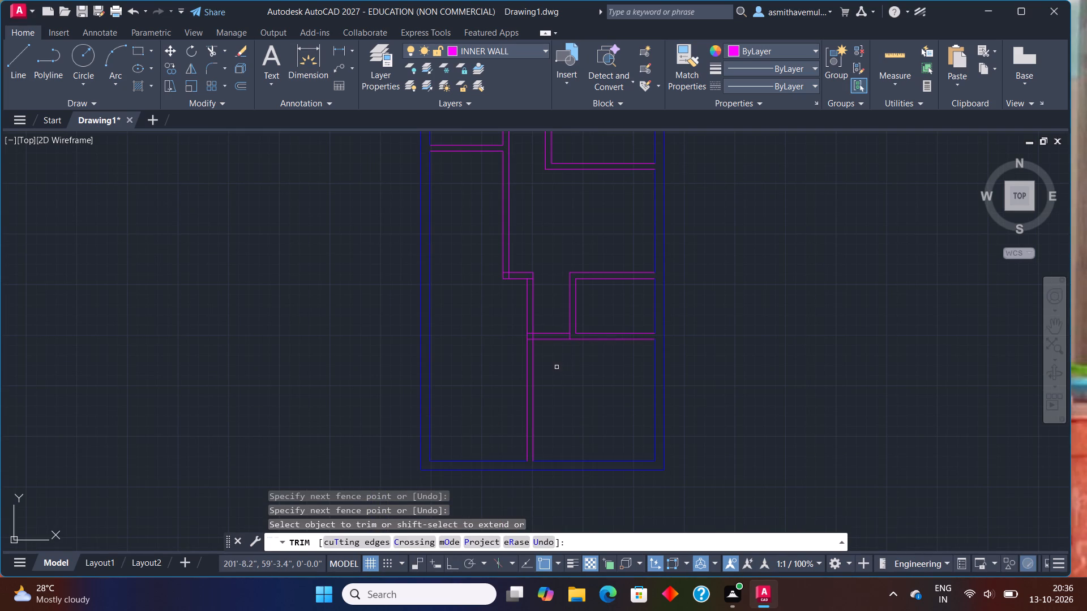
scroll(553, 360, up, 1)
scroll(542, 281, up, 1)
scroll(542, 279, down, 1)
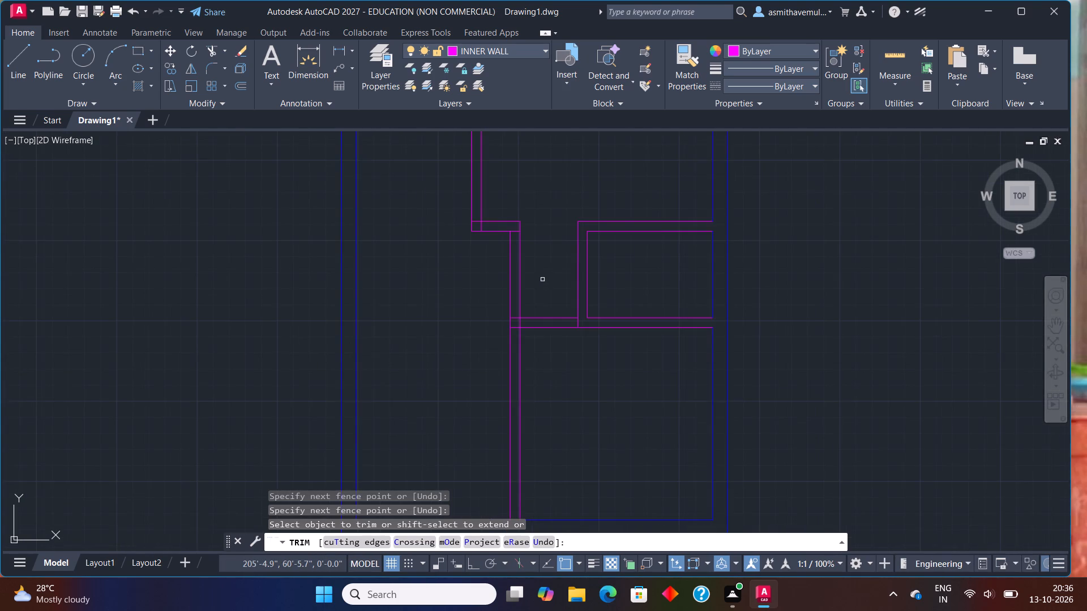
scroll(542, 278, down, 1)
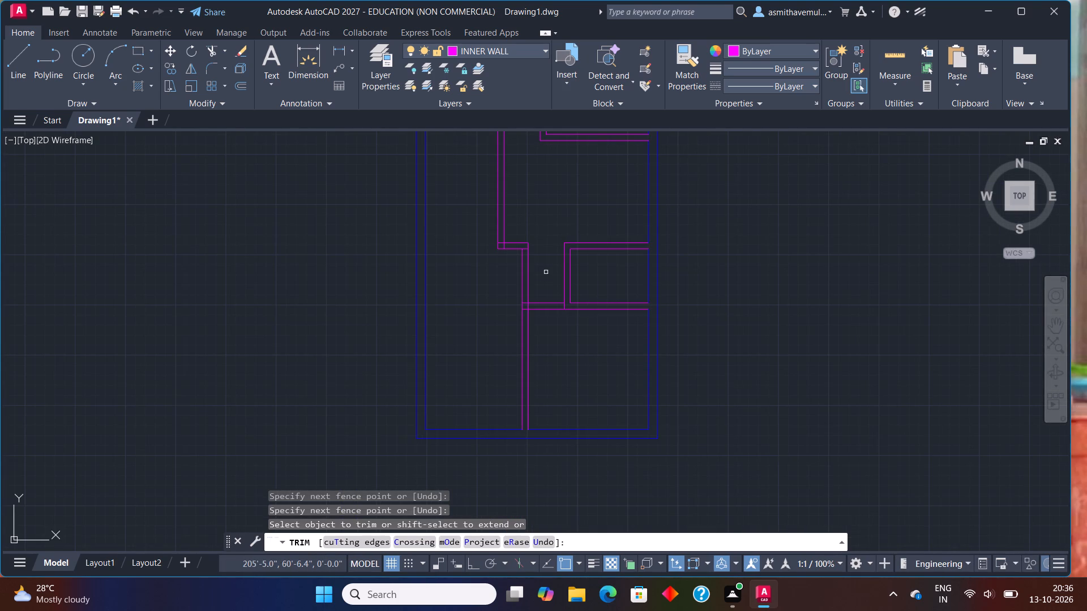
middle_drag(575, 264, 611, 260)
scroll(612, 264, down, 1)
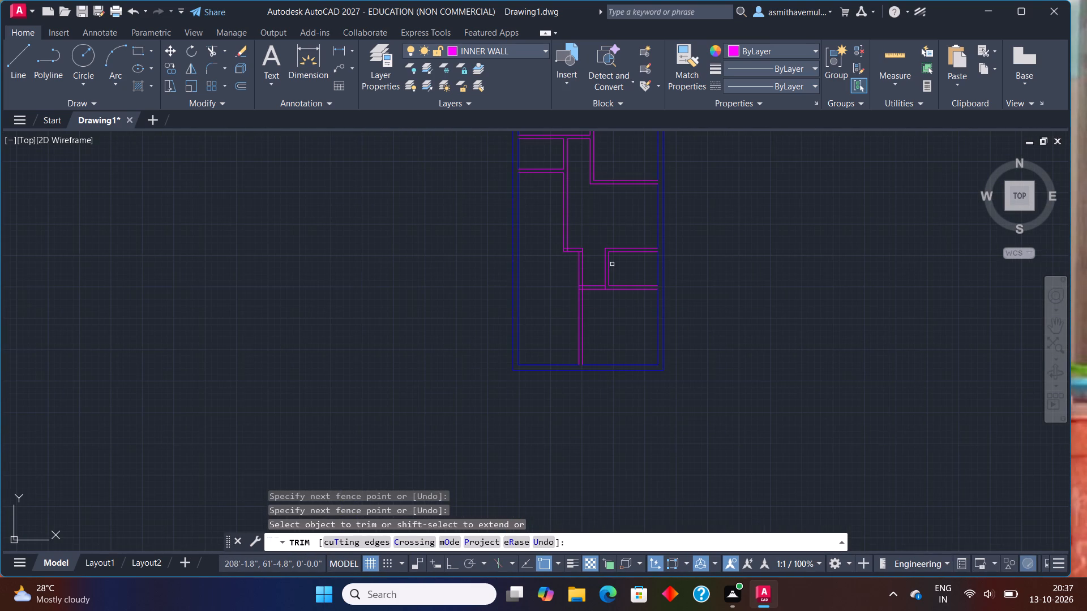
scroll(612, 269, down, 1)
scroll(612, 295, up, 1)
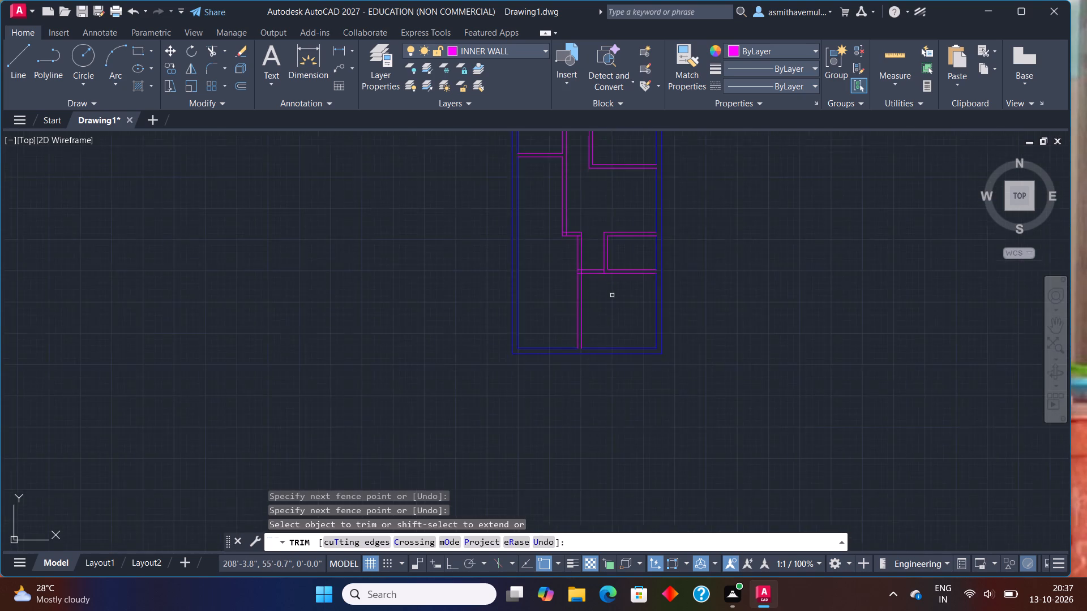
scroll(612, 295, up, 2)
middle_drag(613, 295, 818, 447)
scroll(798, 425, up, 2)
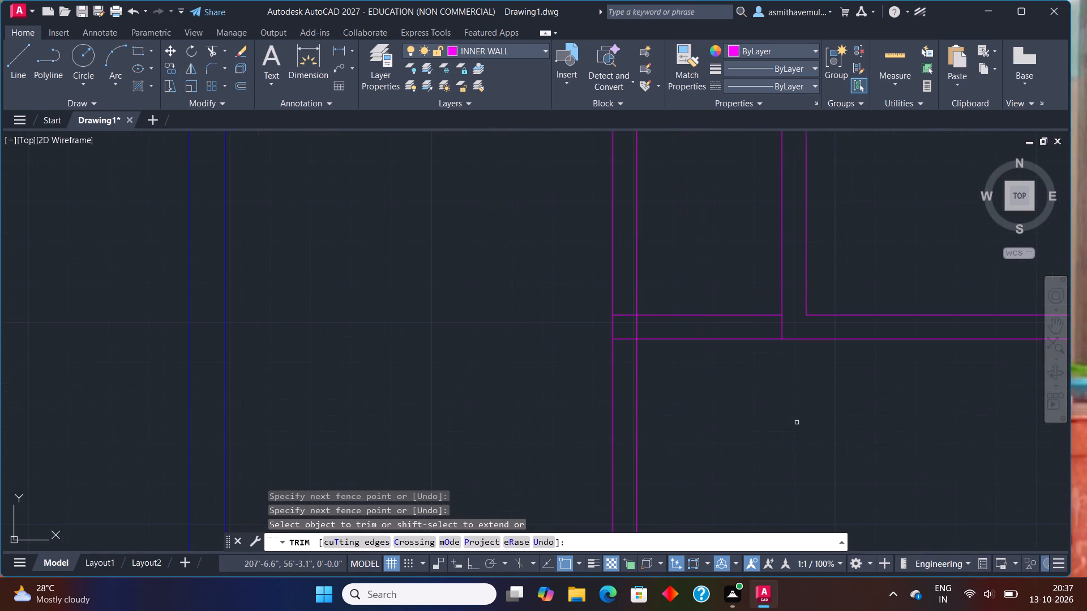
drag(797, 334, 772, 333)
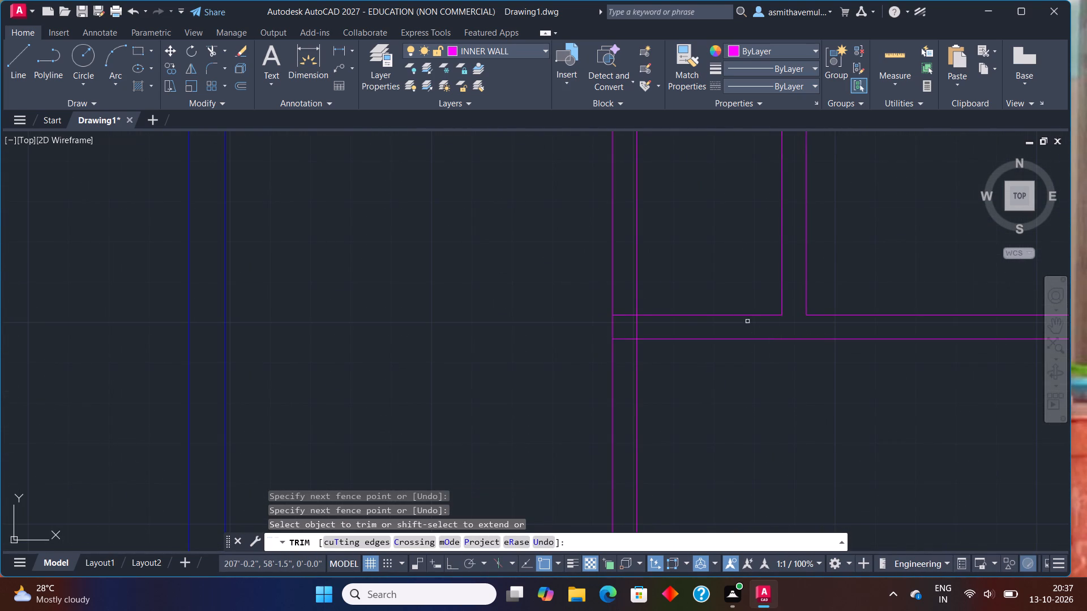
drag(620, 309, 620, 359)
drag(624, 328, 681, 320)
Trim the overlapping lines at both corners of the short horizontal wall joining the upper and lower vertical walls.
scroll(683, 320, down, 2)
middle_drag(683, 259, 684, 260)
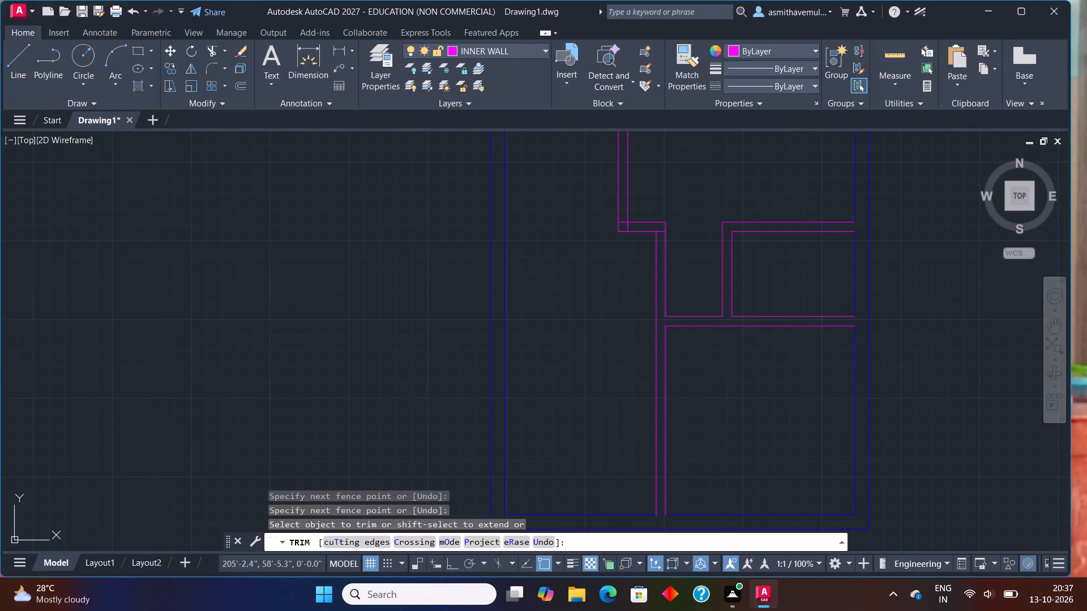
middle_drag(684, 260, 726, 352)
scroll(701, 341, up, 2)
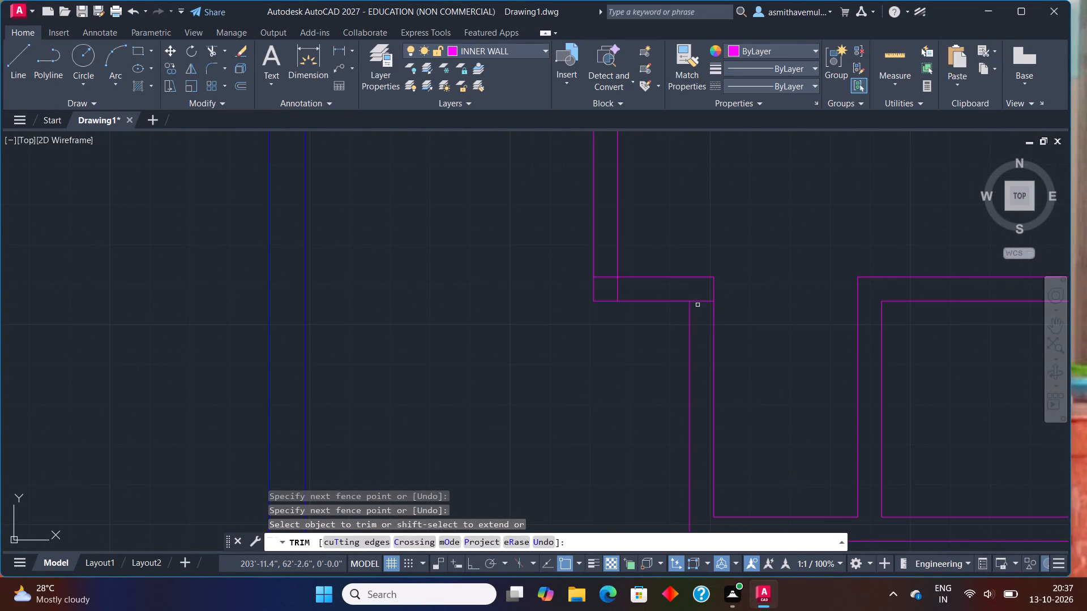
click(697, 300)
drag(601, 268, 636, 289)
Extend the small left room's bottom wall line right and the short horizontal wall's top line left across the vertical wall.
scroll(697, 250, down, 2)
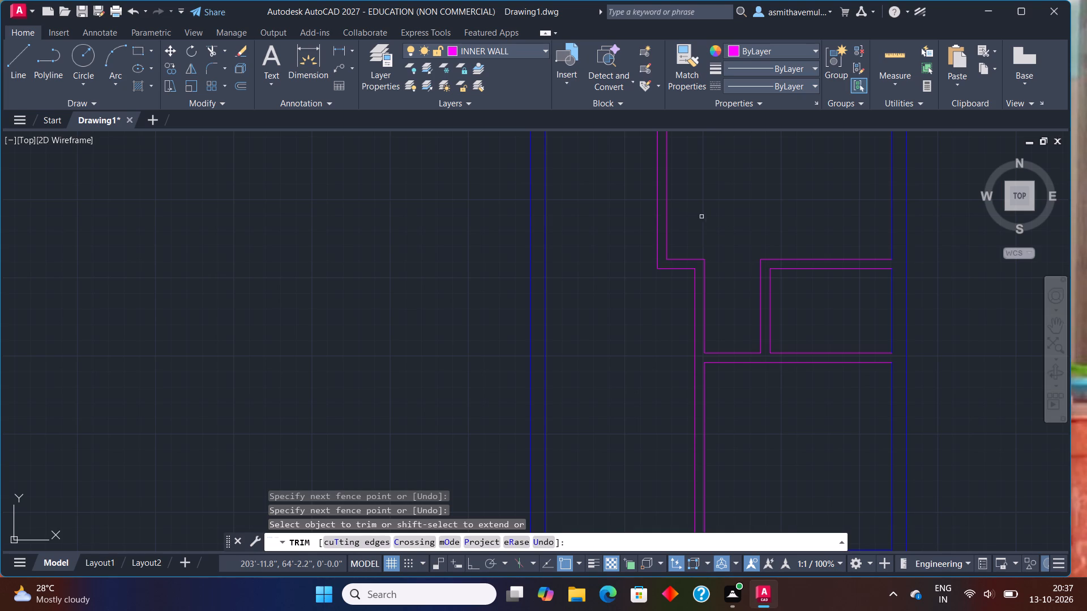
scroll(696, 220, down, 1)
scroll(692, 220, up, 1)
middle_drag(682, 221, 637, 356)
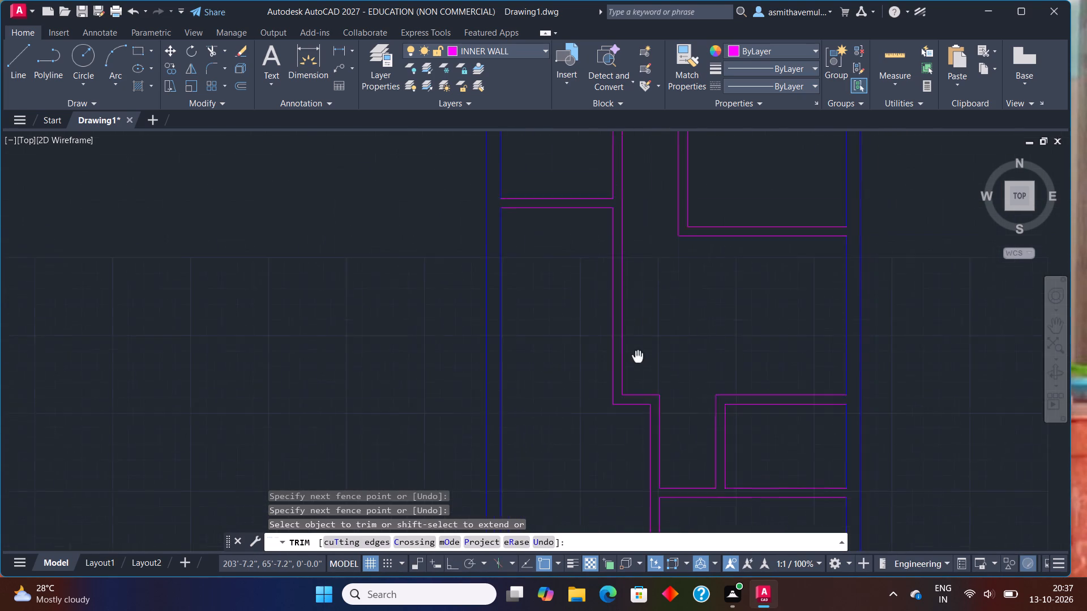
middle_drag(637, 356, 627, 393)
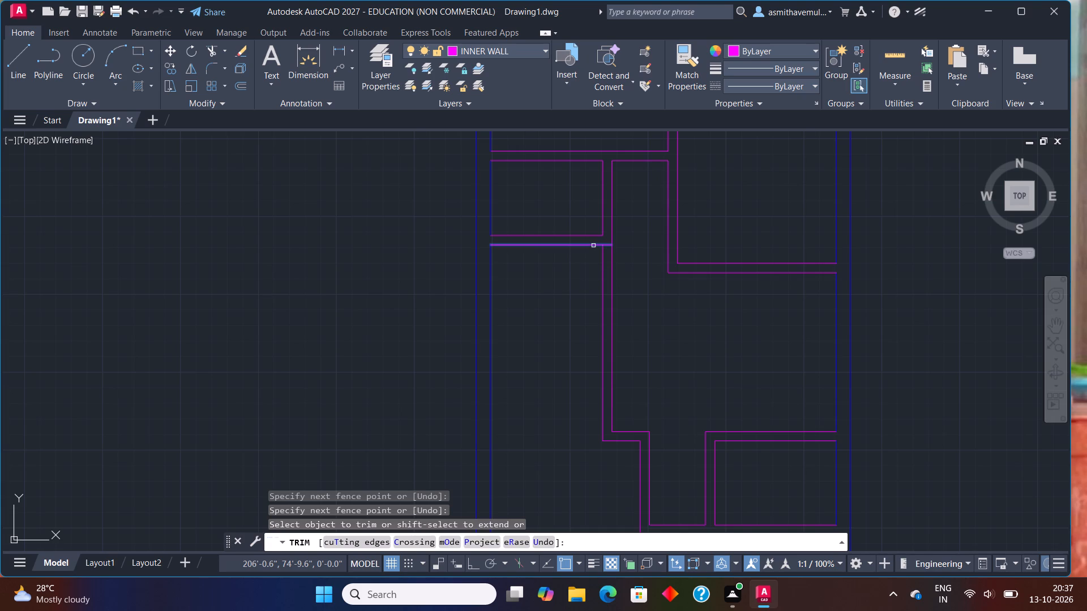
shift+click(593, 246)
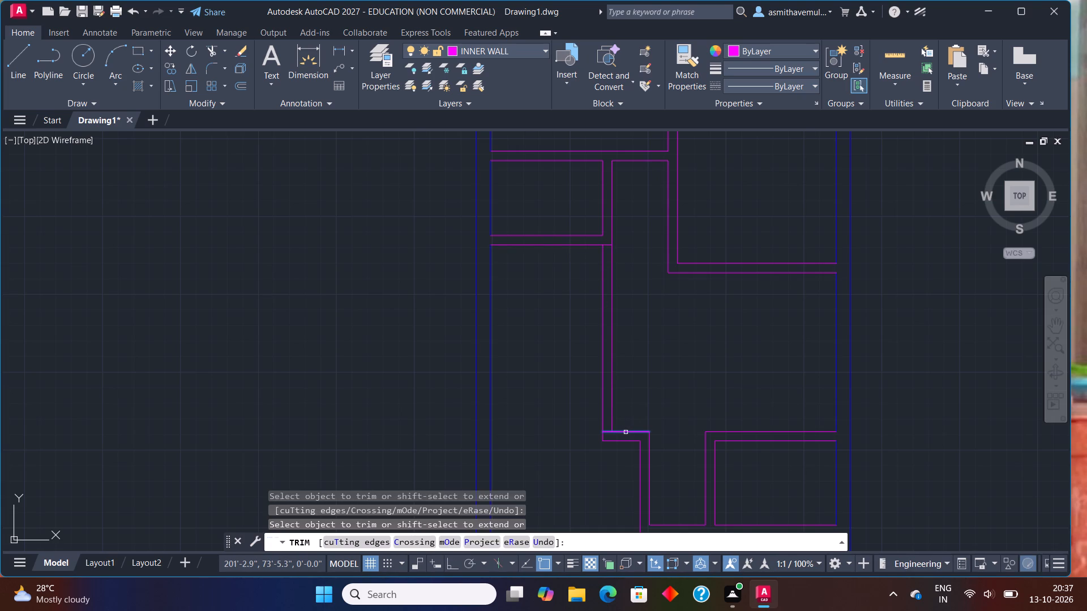
shift+click(625, 432)
Trim away both lines of the long vertical wall between the small left room and the short horizontal wall.
drag(637, 390, 568, 404)
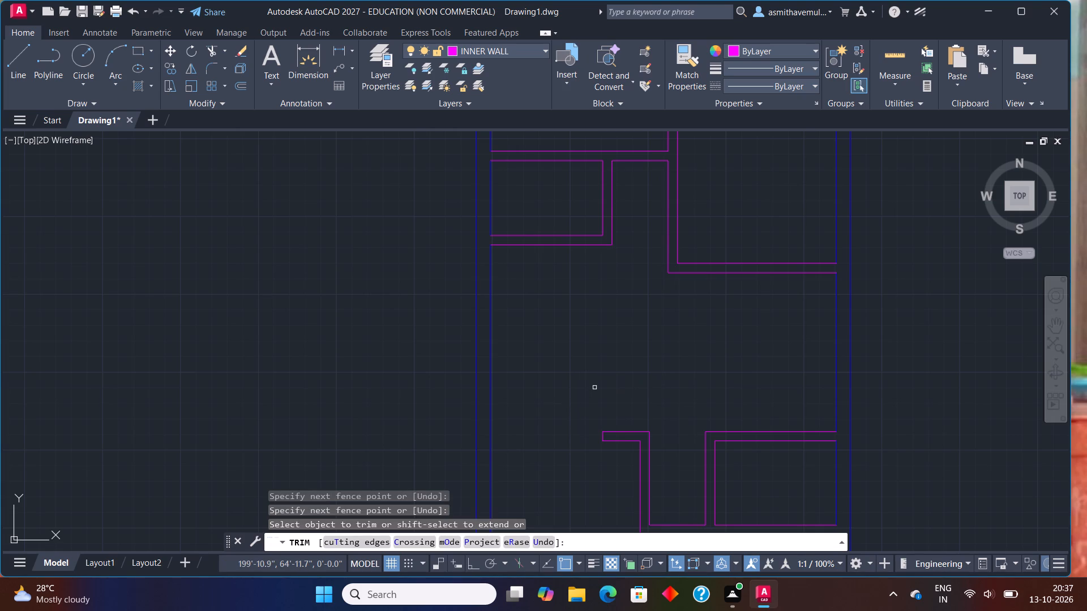
key(Escape)
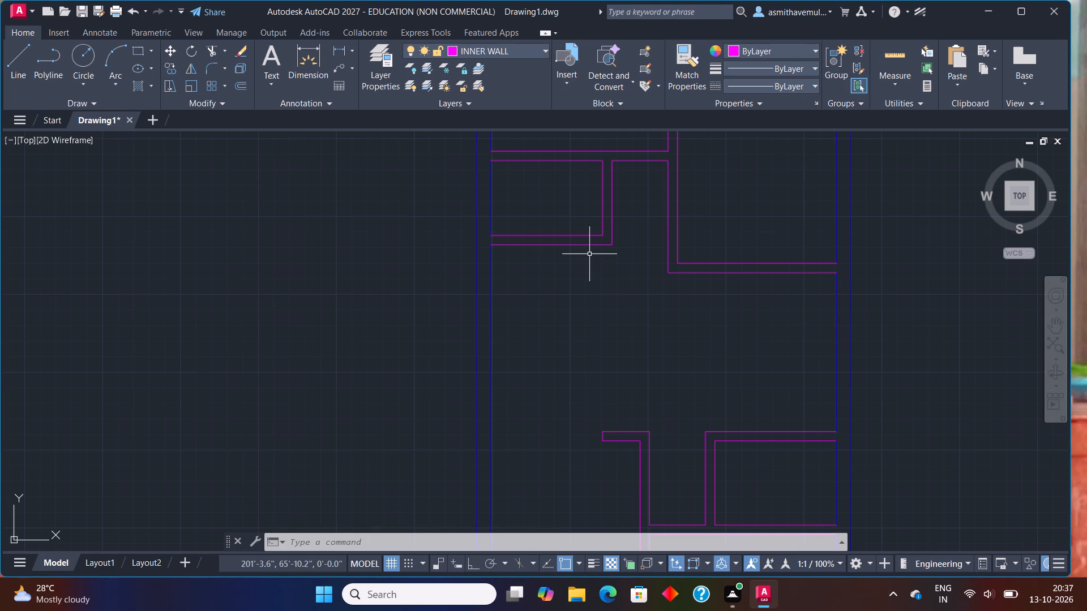
Extend both lines of the small left room's right wall down to the short horizontal wall's bottom line.
text(ECTEND)
key(Return)
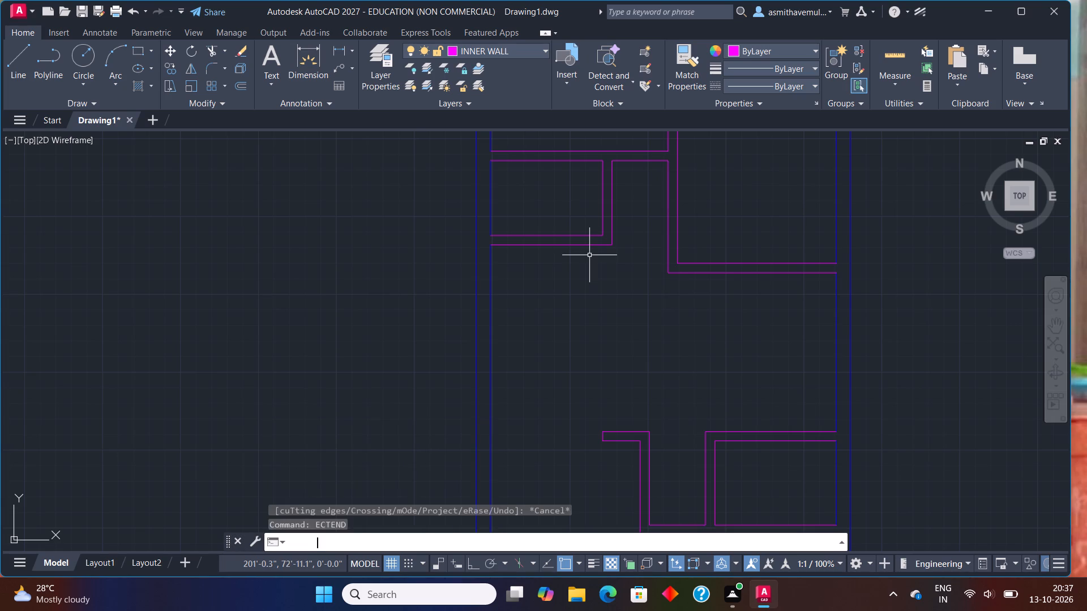
key(Escape)
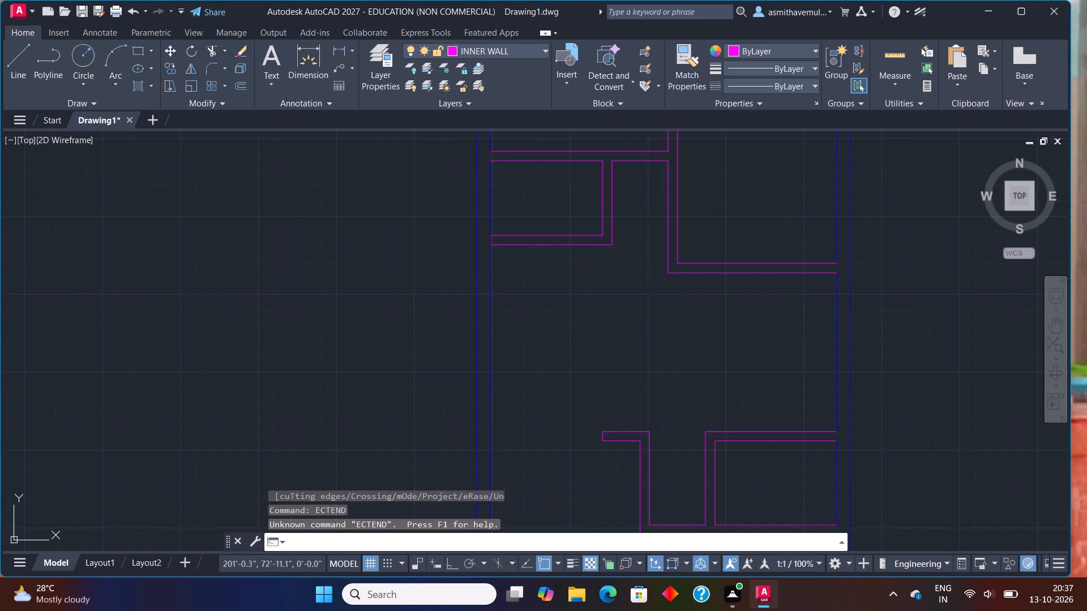
key(e)
text(XTEND)
key(Return)
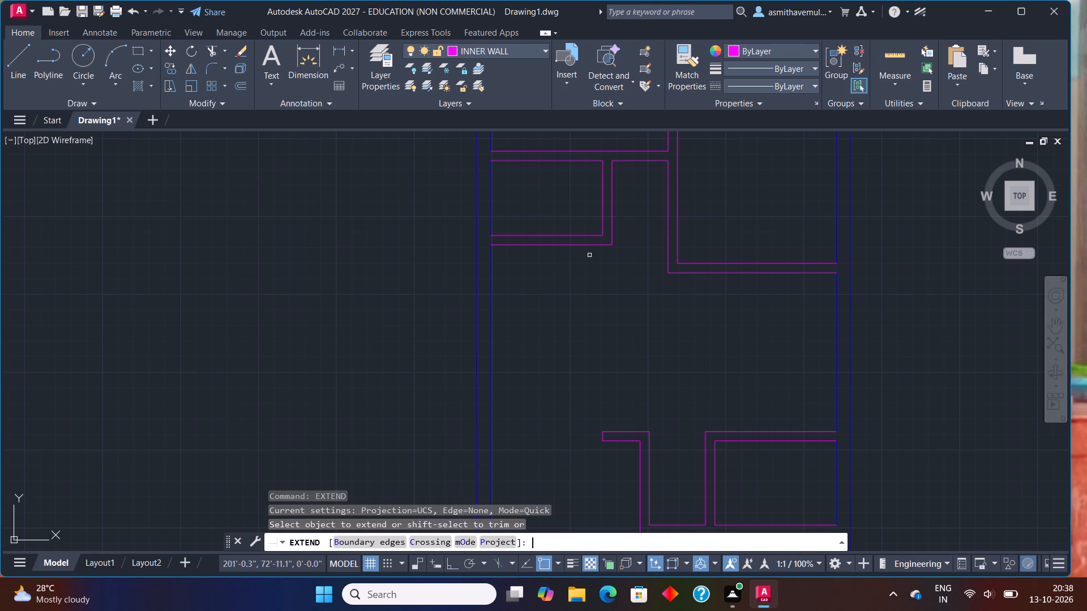
scroll(589, 255, up, 1)
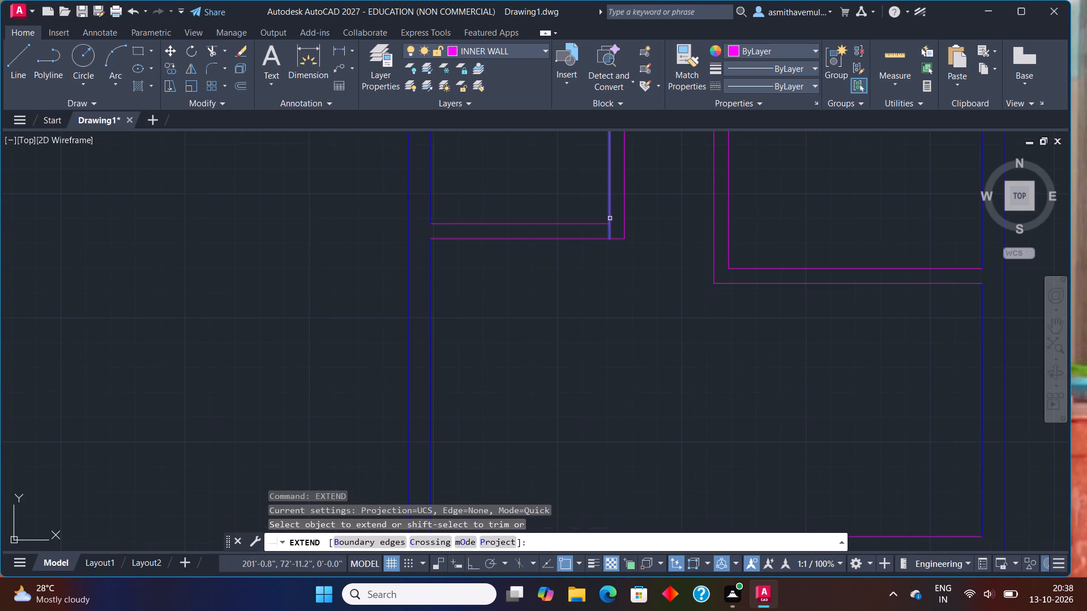
click(610, 218)
click(609, 227)
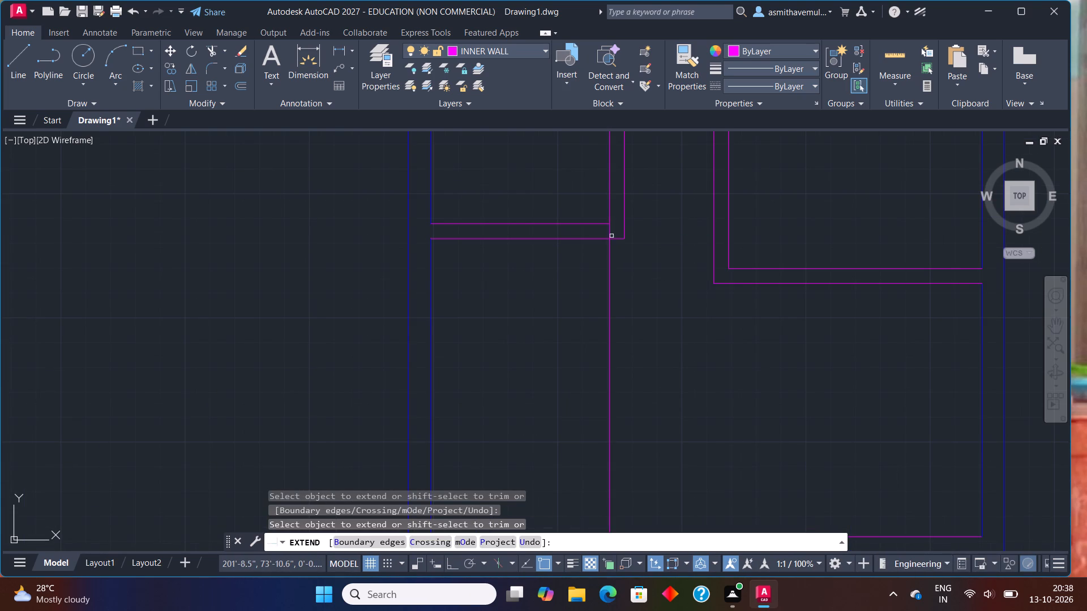
scroll(637, 318, down, 1)
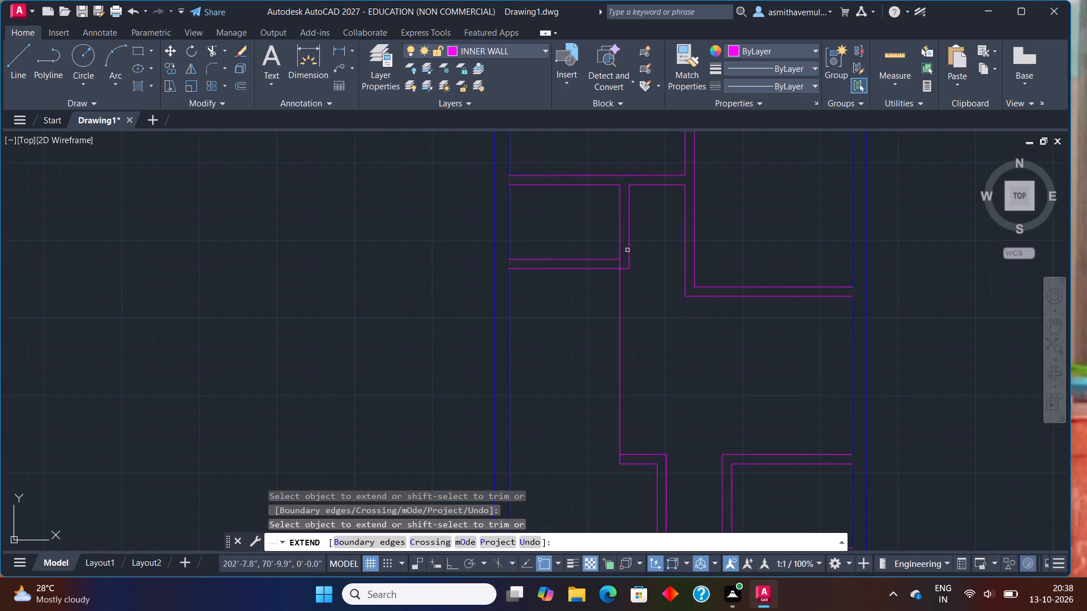
click(629, 249)
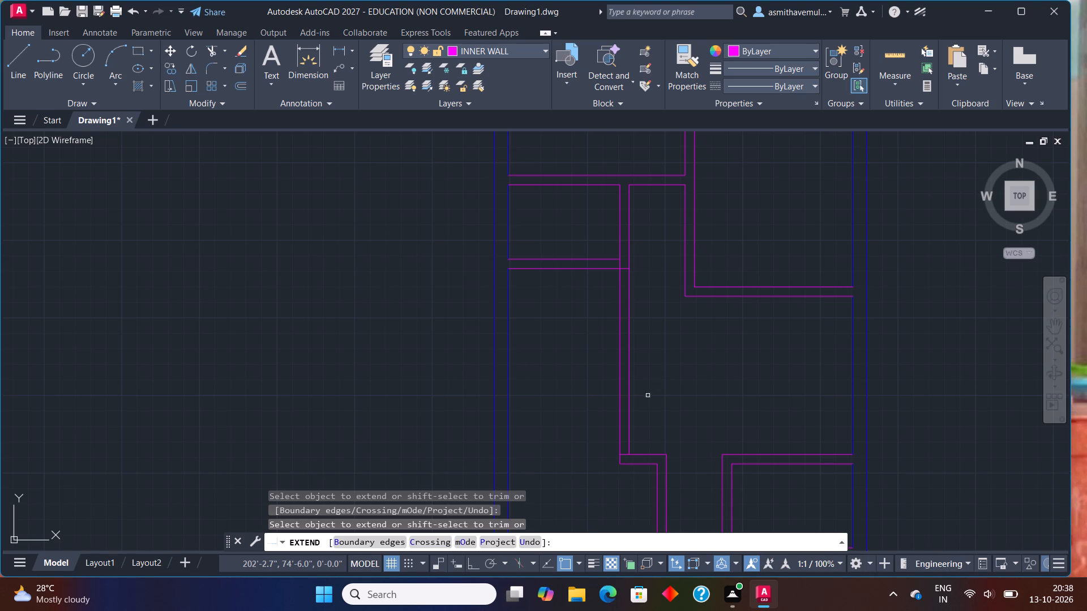
click(628, 447)
scroll(640, 475, up, 1)
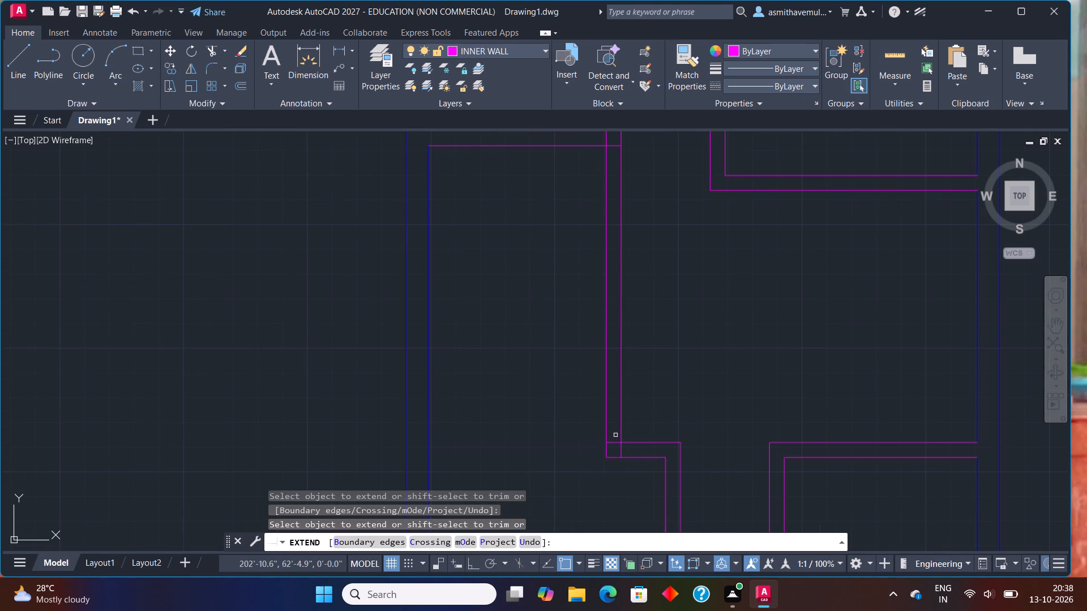
key(Escape)
Trim the overlapping segments where the long vertical wall meets the short horizontal wall and the small left room's bottom wall.
text(TRIM)
key(Return)
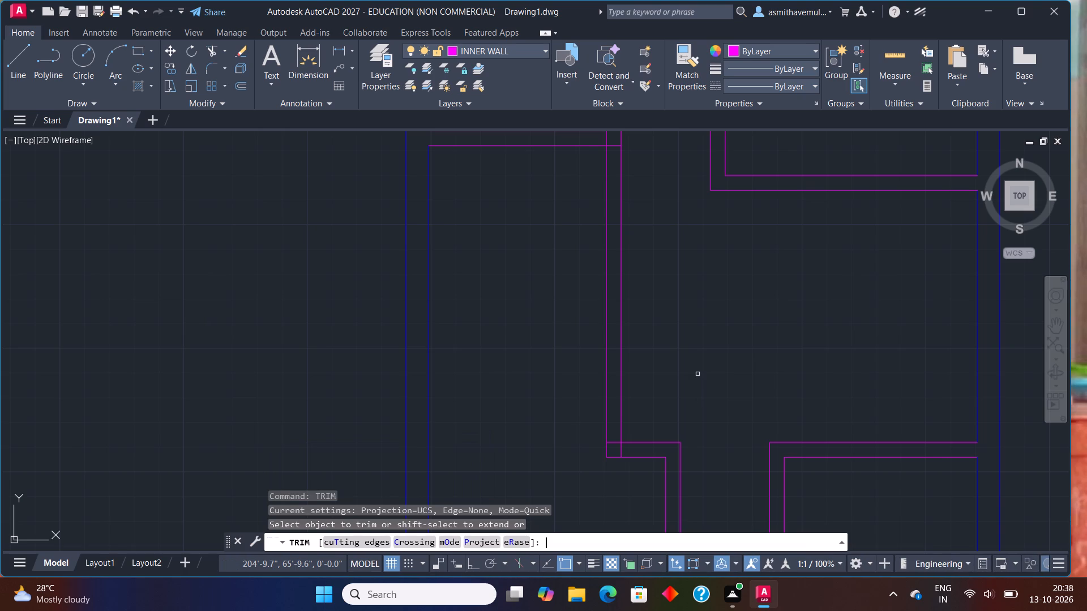
scroll(621, 438, up, 1)
drag(604, 435, 609, 454)
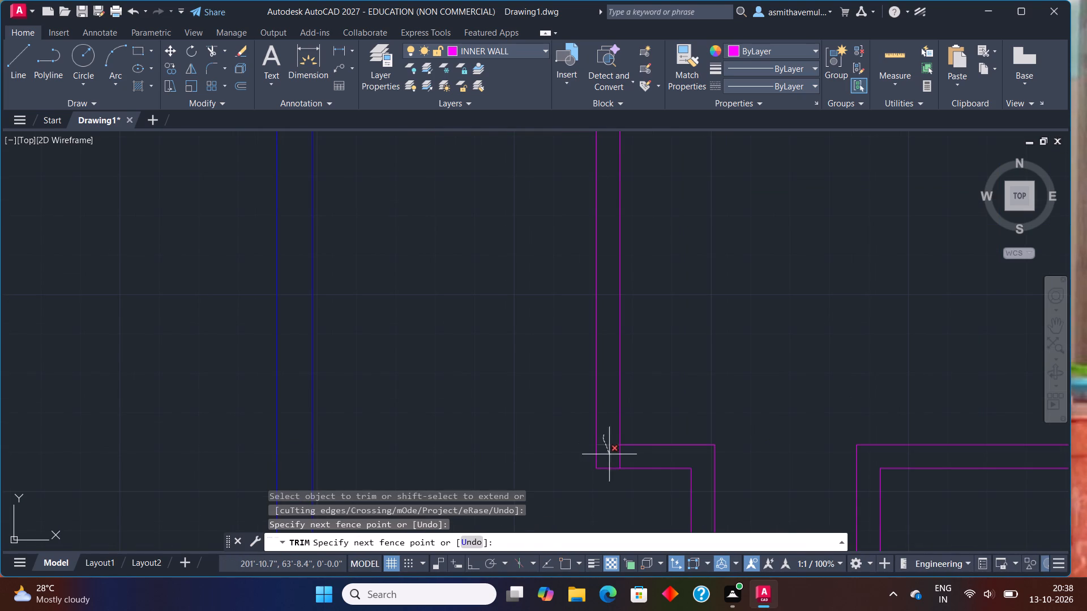
drag(609, 454, 651, 451)
scroll(660, 277, down, 1)
middle_drag(659, 276, 656, 478)
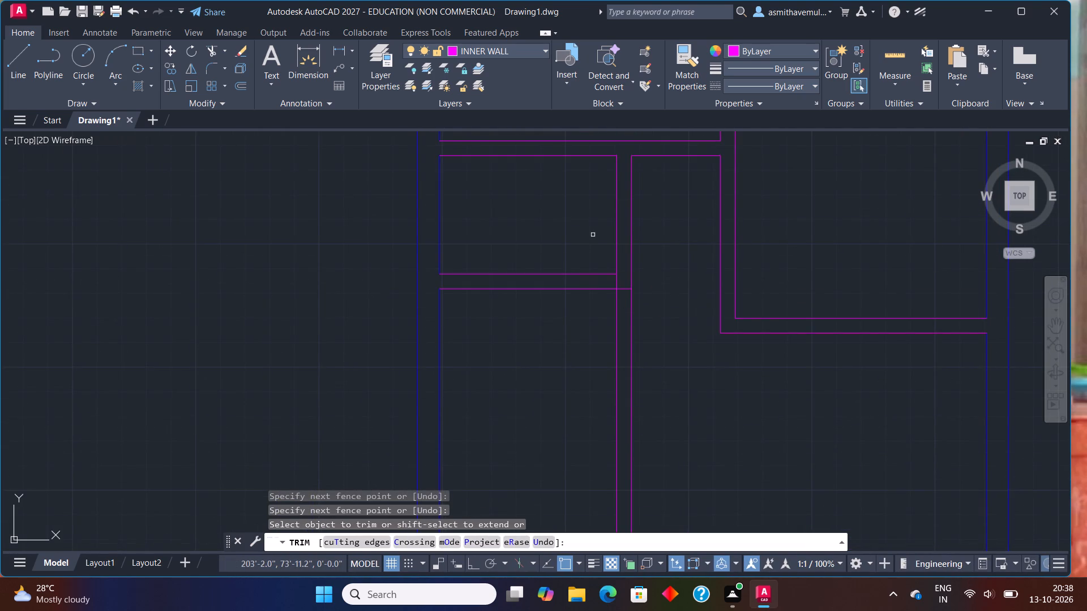
scroll(593, 234, up, 1)
drag(623, 309, 639, 331)
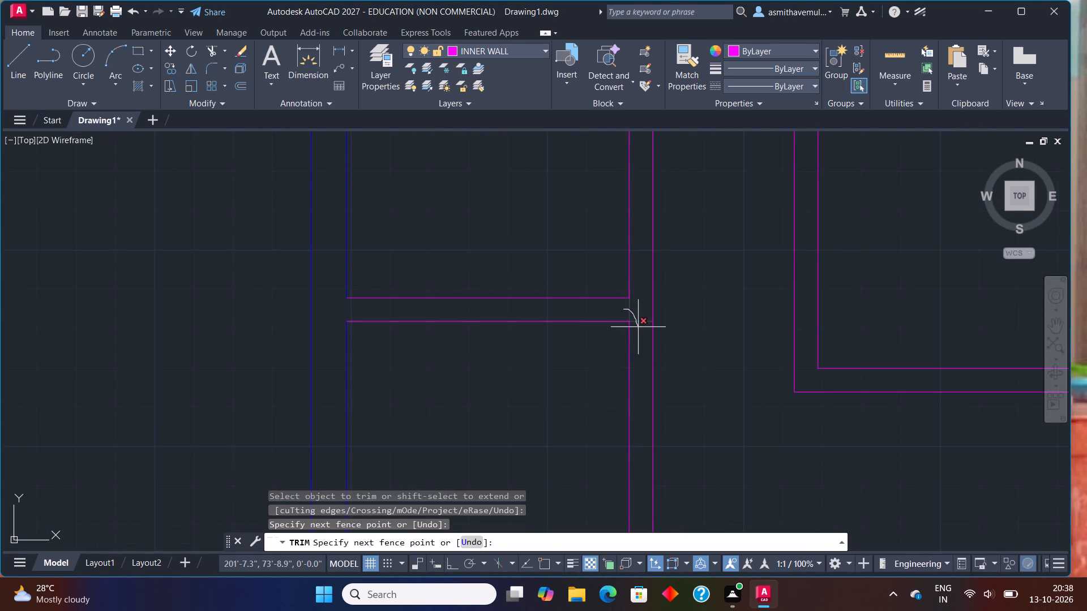
drag(639, 331, 641, 340)
scroll(681, 380, down, 3)
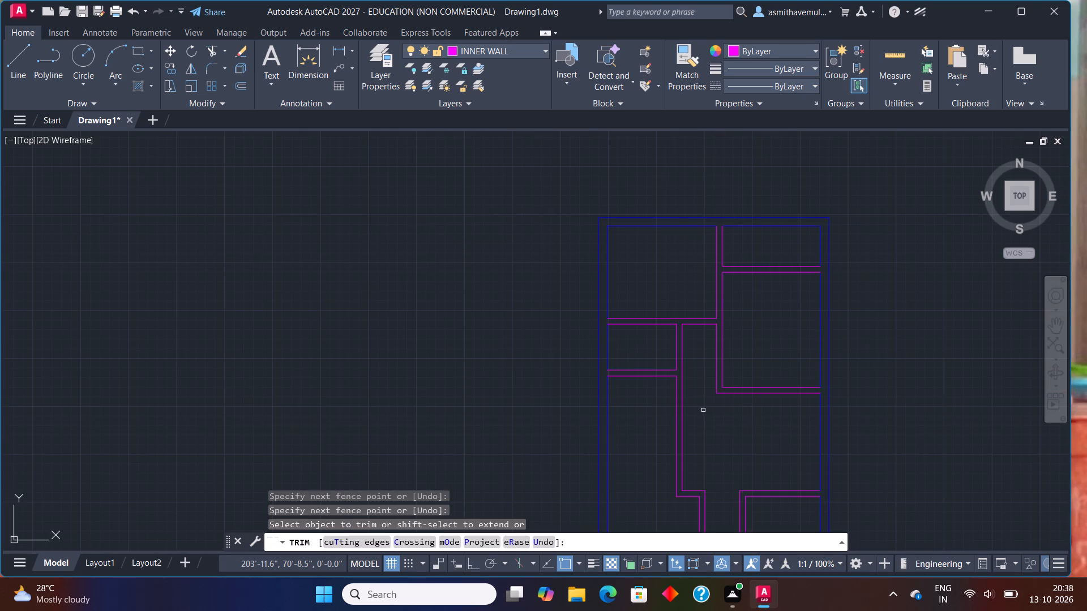
middle_drag(700, 408, 658, 372)
key(Escape)
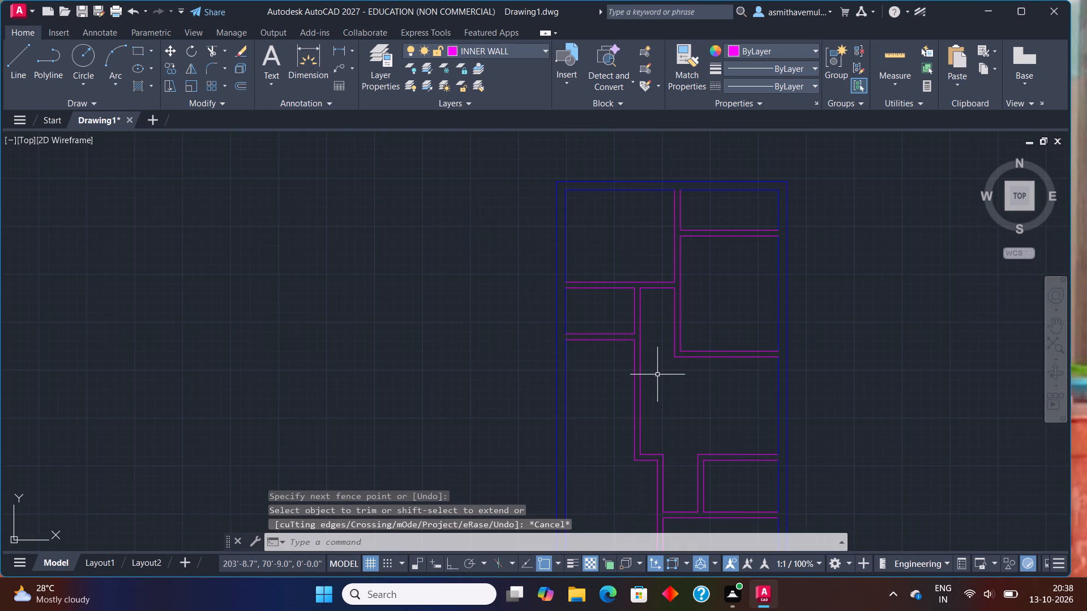
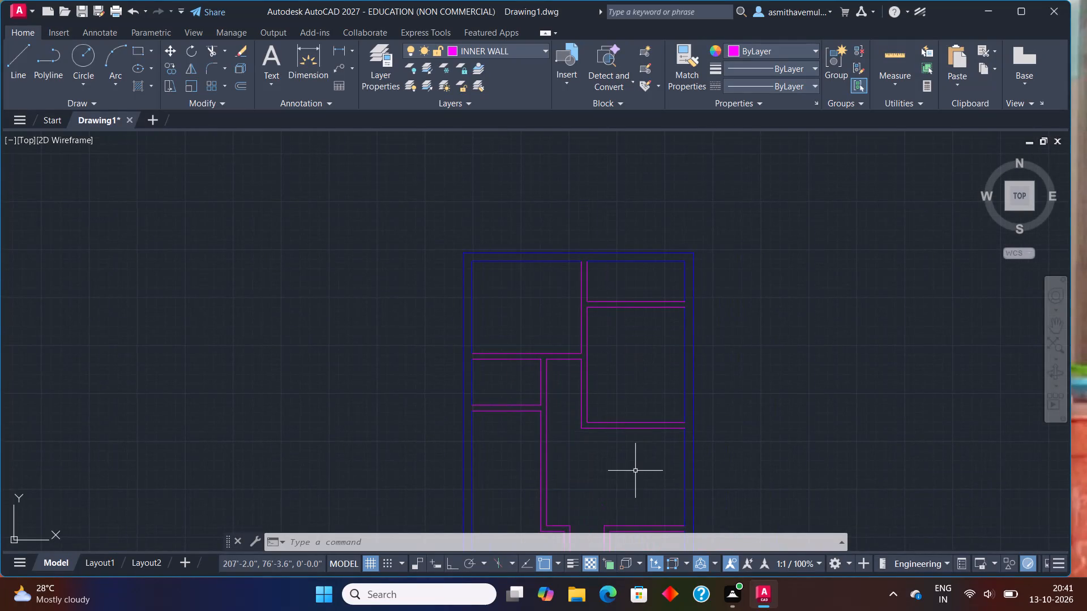
Offset the small left room's bottom wall line 3' downward.
scroll(635, 471, up, 1)
middle_drag(634, 471, 632, 321)
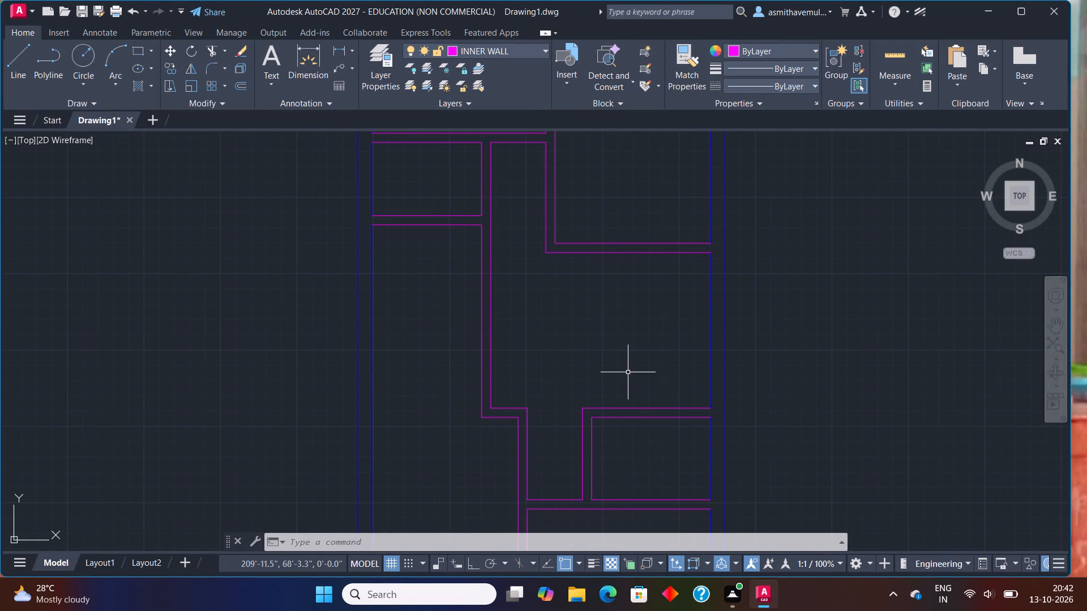
middle_drag(628, 372, 627, 438)
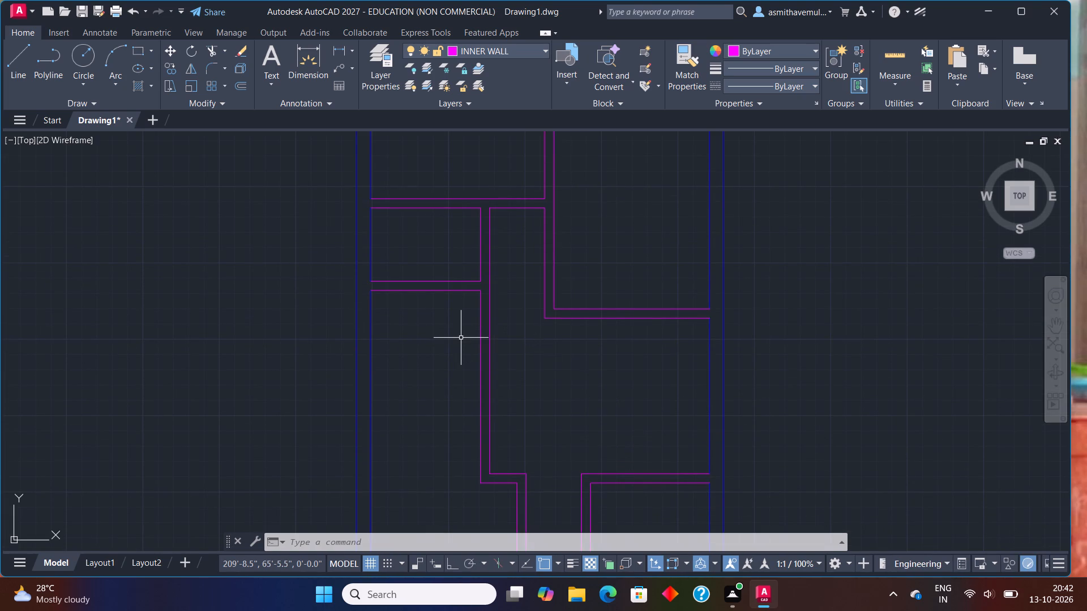
key(o)
key(Return)
text(3')
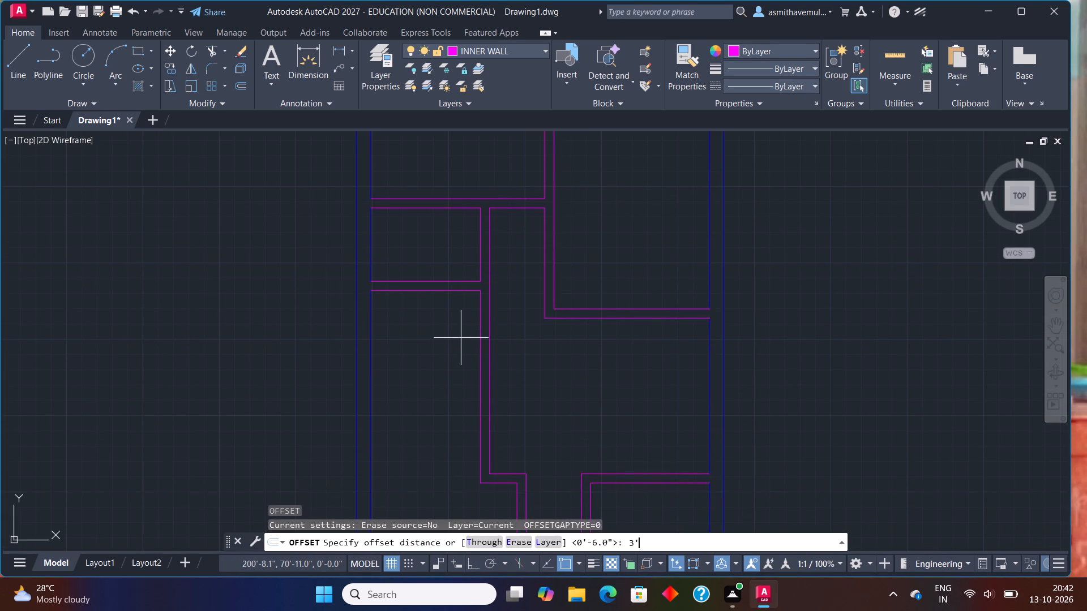
key(Return)
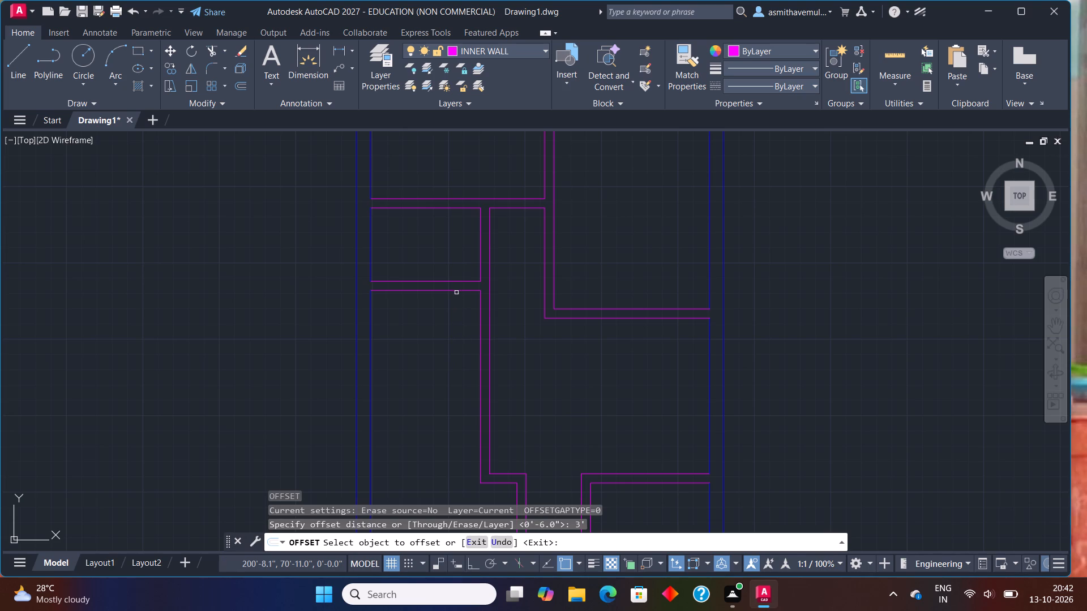
click(456, 290)
click(459, 320)
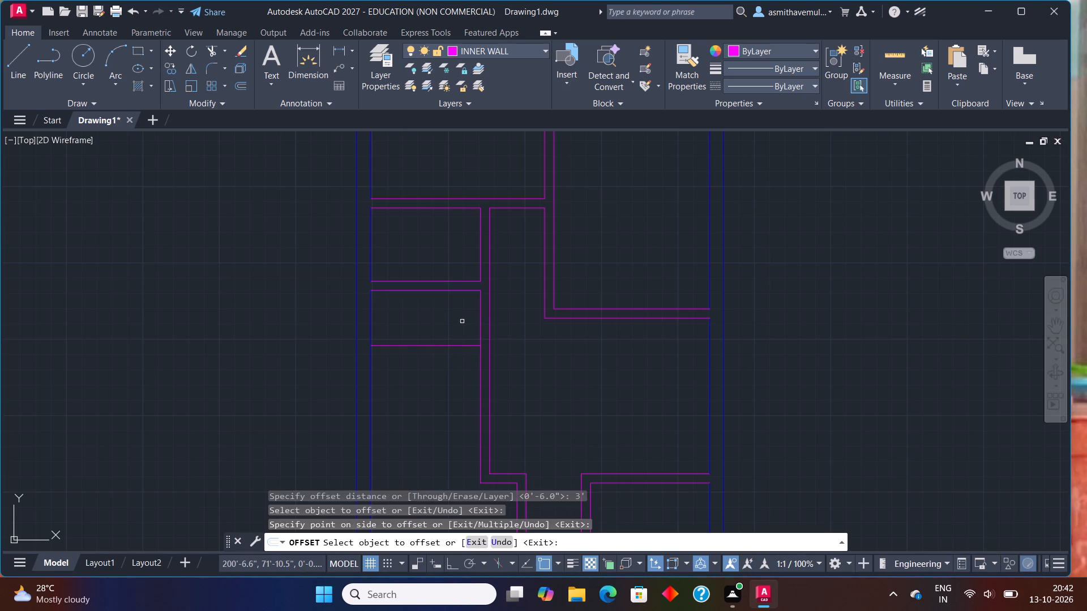
key(Escape)
Offset the new horizontal line below the small left room 6" downward to form the wall's second face.
key(o)
key(Return)
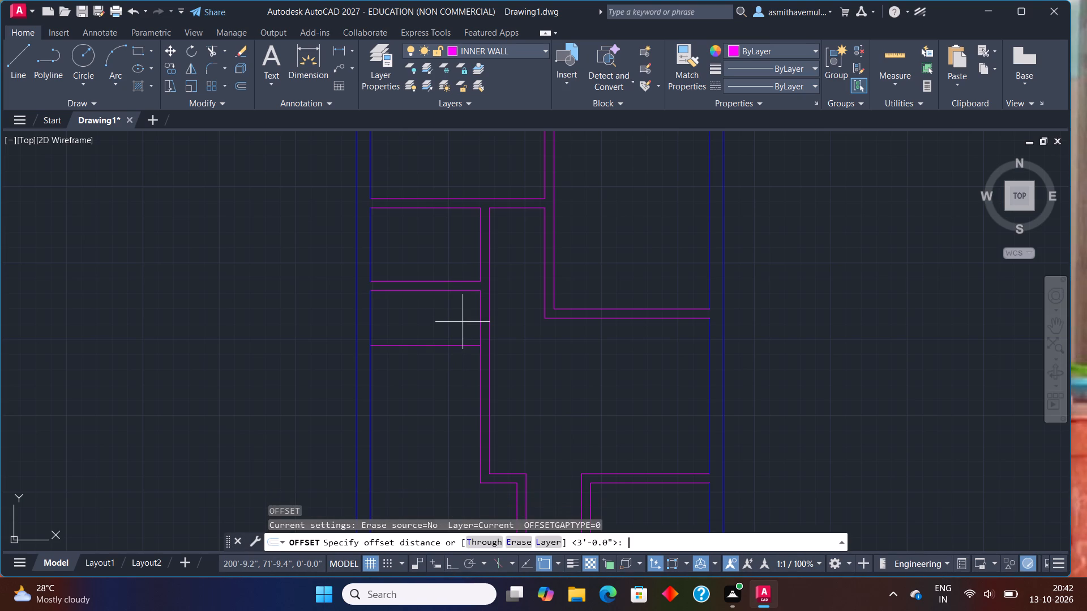
key(6)
key(shift+quotedbl)
key(Return)
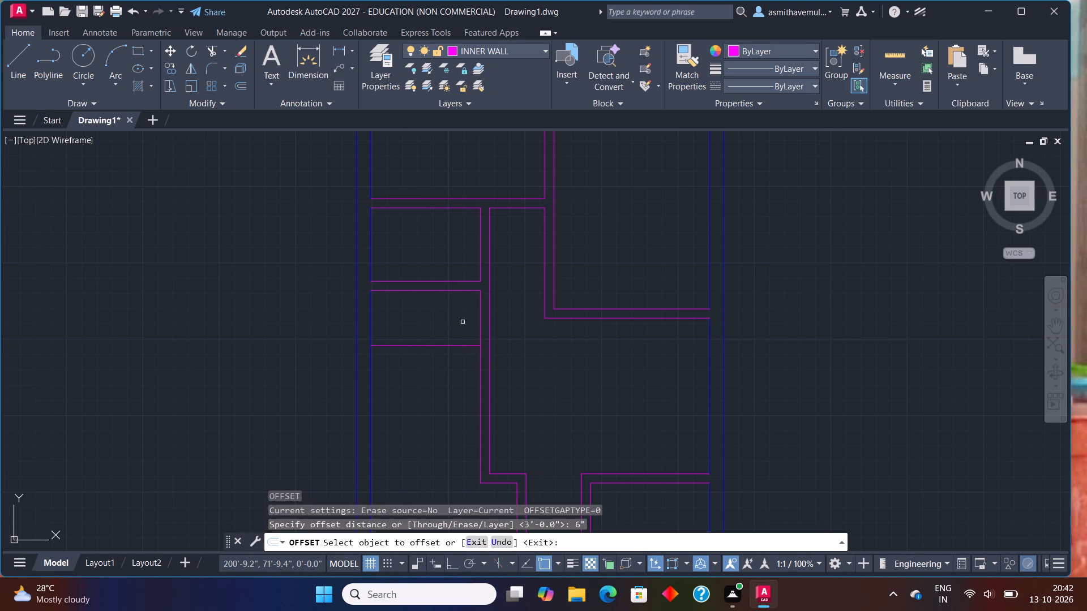
click(461, 347)
click(464, 363)
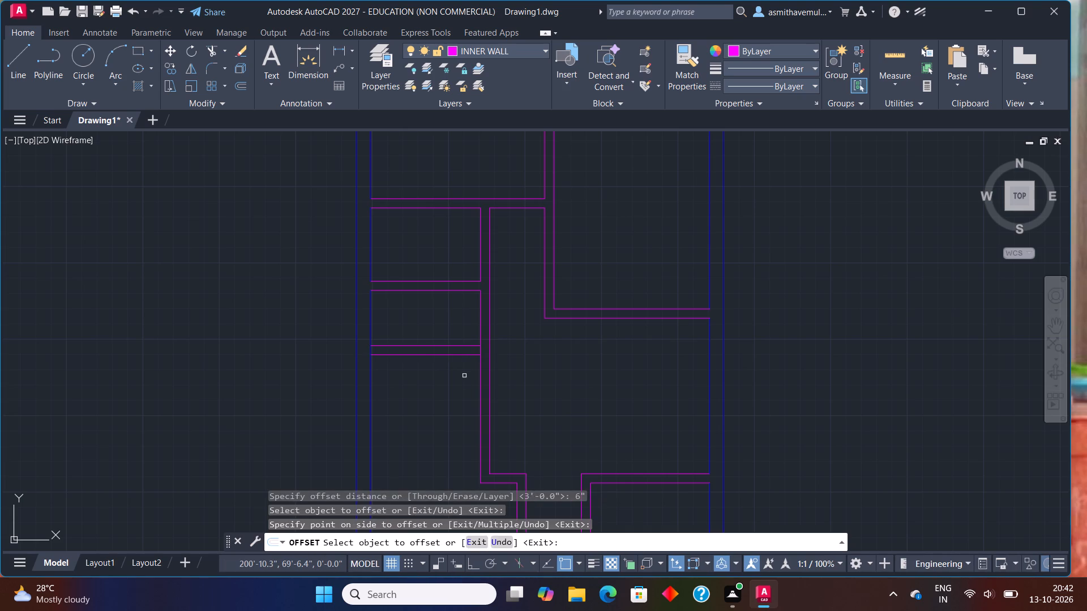
key(Escape)
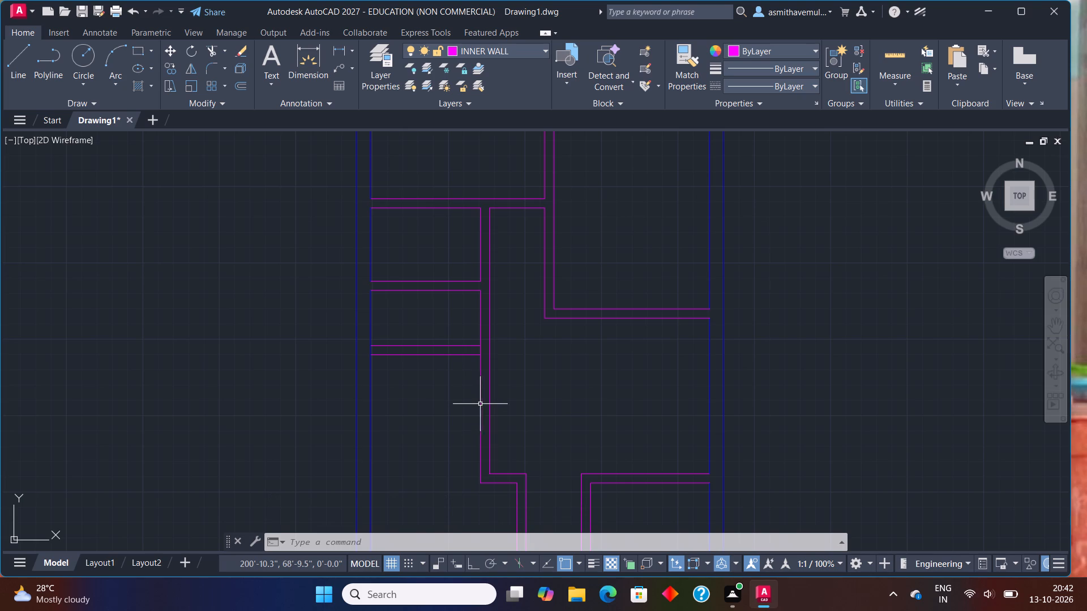
Make DOORS the current layer.
middle_drag(653, 353, 624, 367)
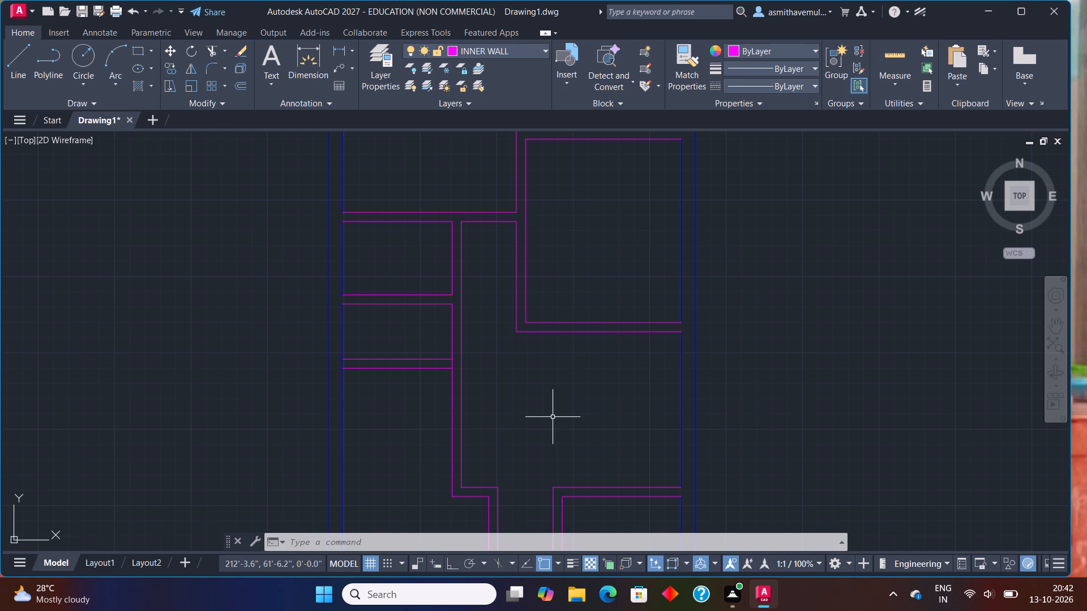
scroll(550, 419, down, 1)
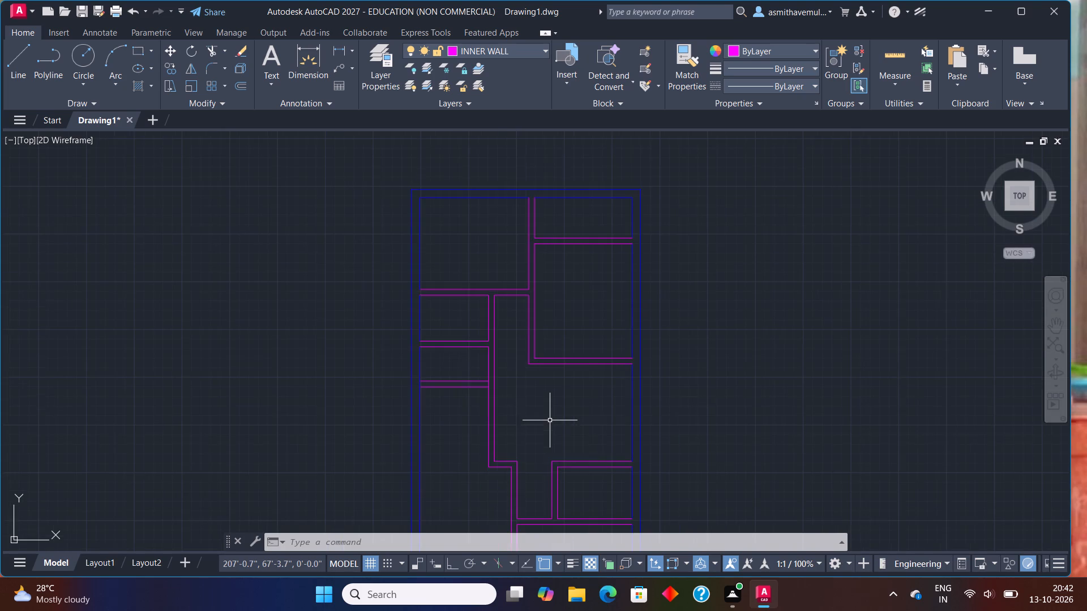
middle_drag(589, 494, 558, 378)
scroll(524, 418, up, 2)
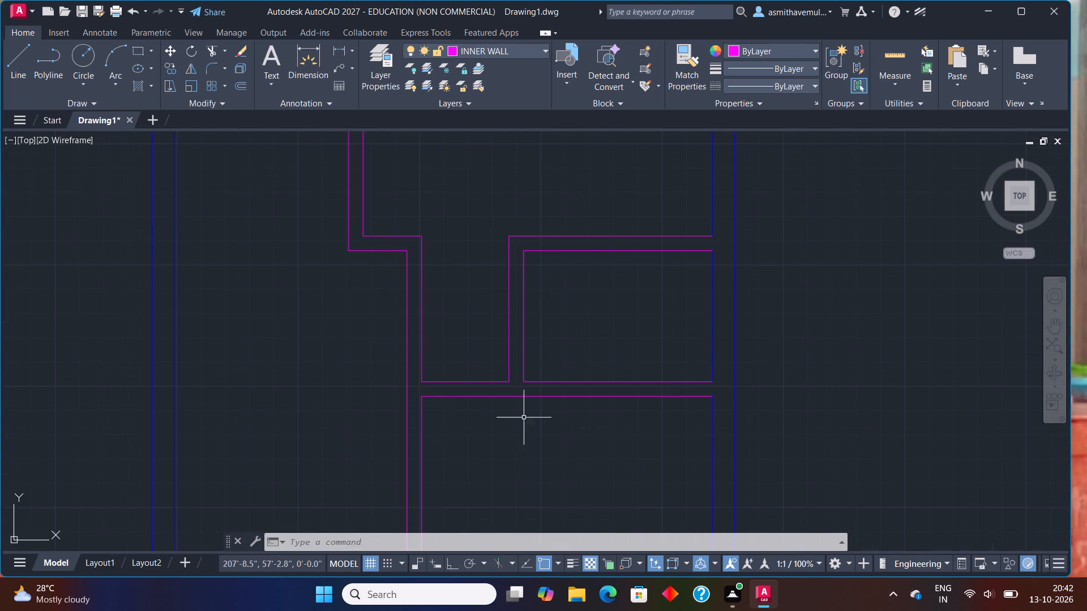
click(523, 53)
click(510, 104)
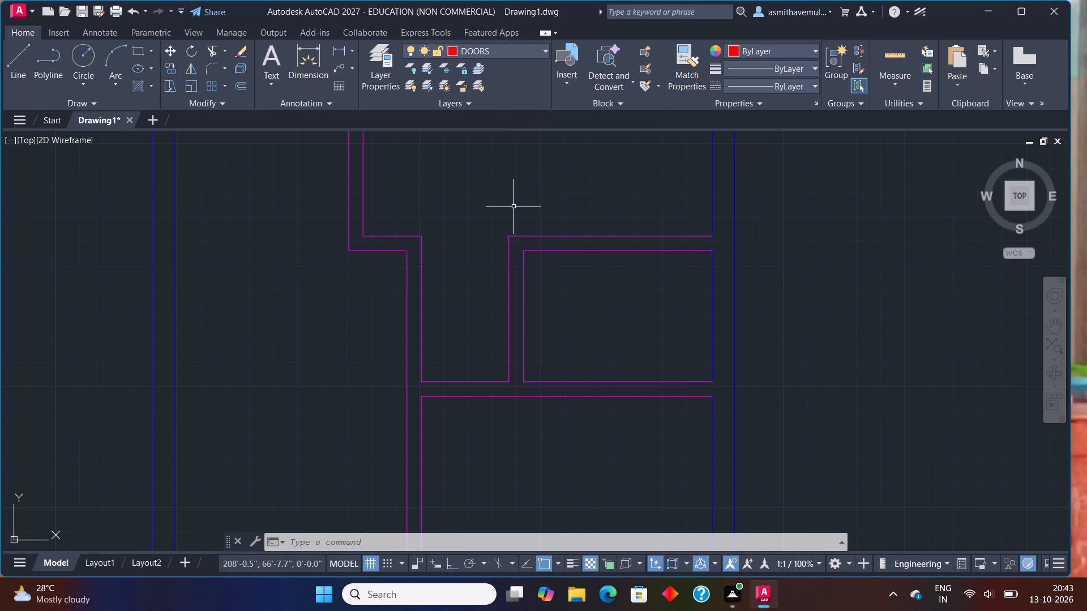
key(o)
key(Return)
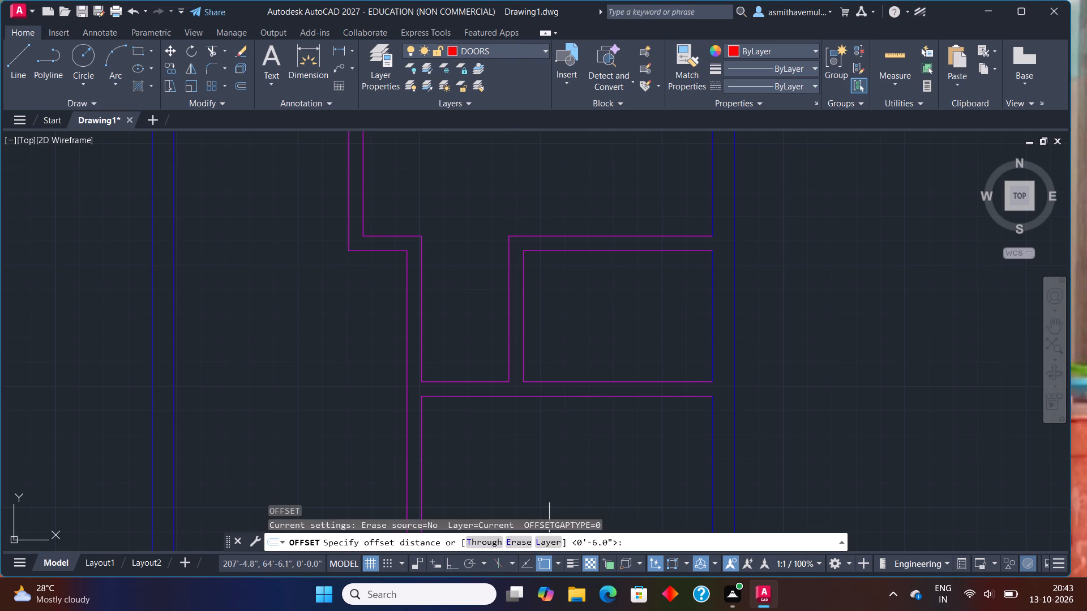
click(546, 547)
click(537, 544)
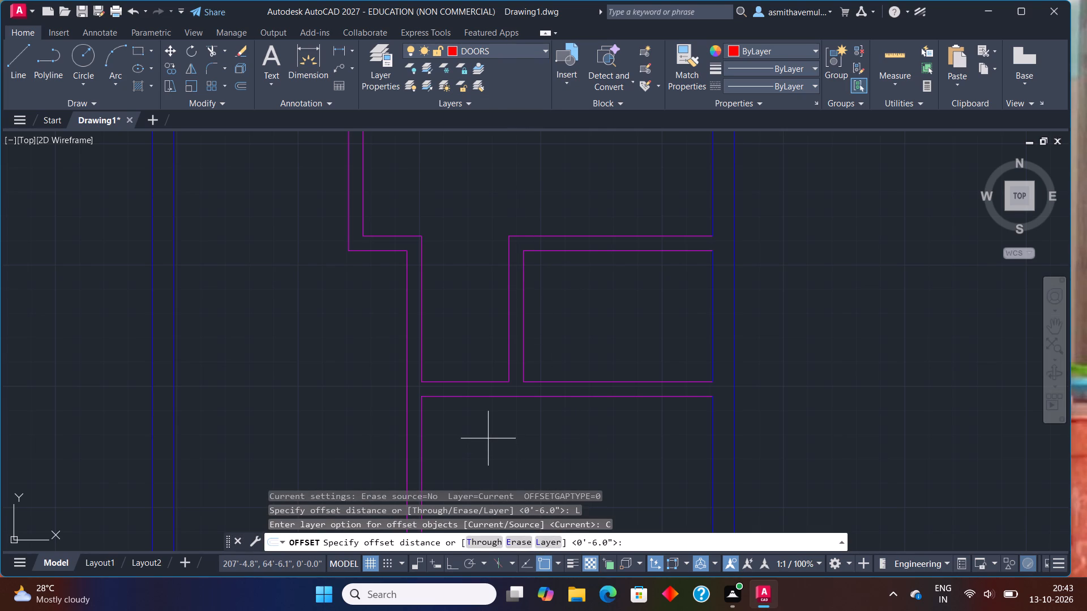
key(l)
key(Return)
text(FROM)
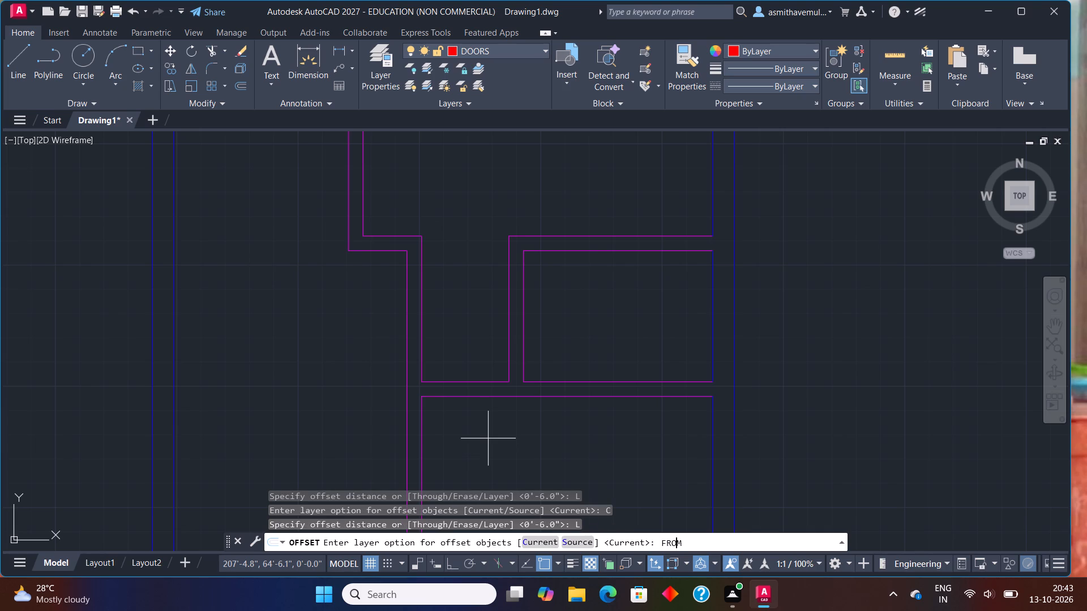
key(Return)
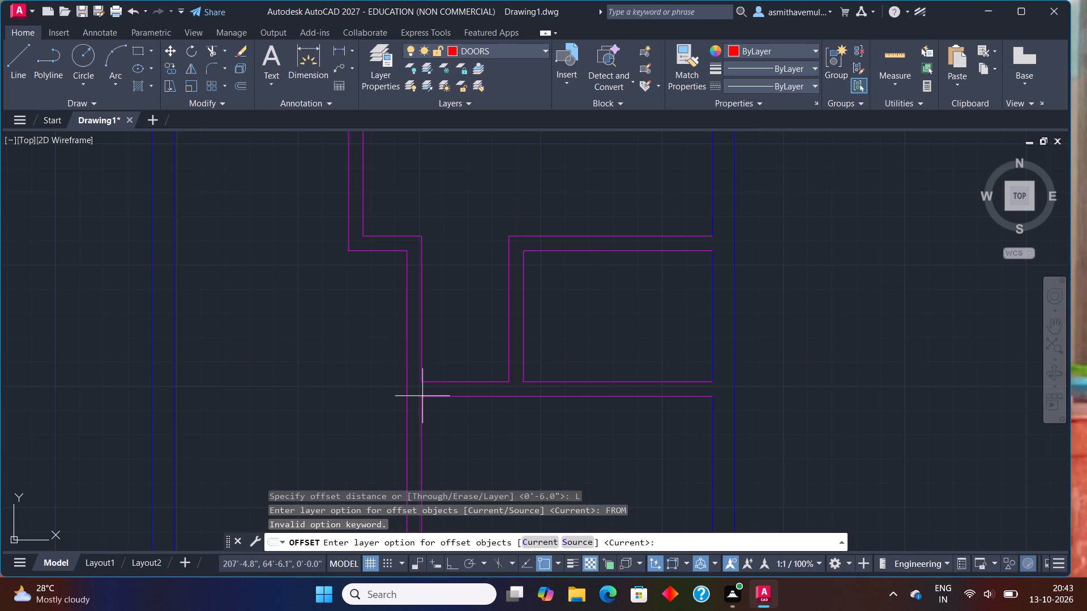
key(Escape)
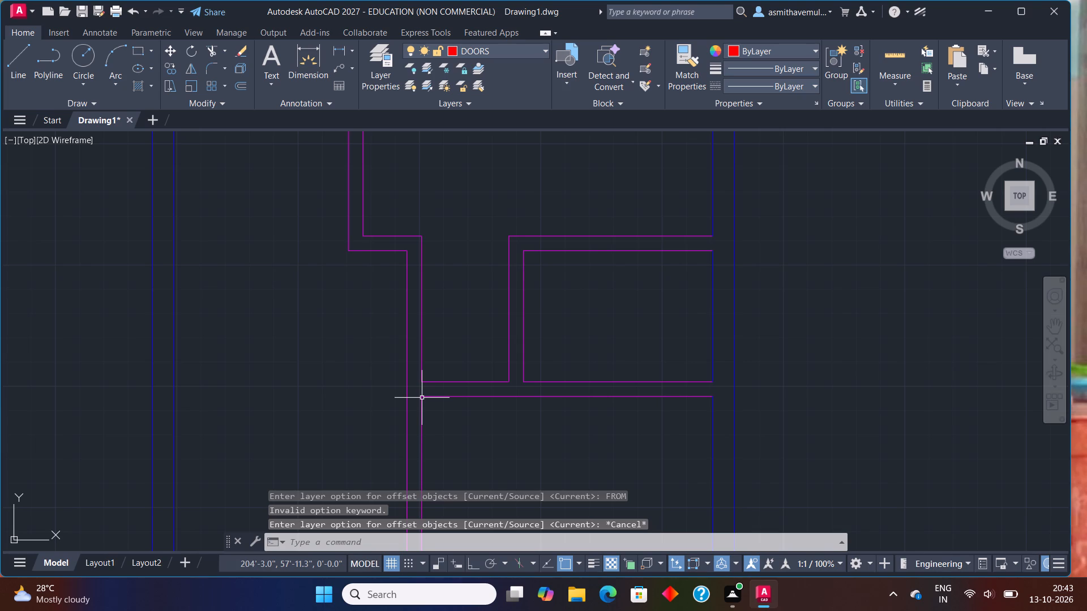
Draw a door jamb line across the horizontal wall below the small lower-right room, 3" right of its corner with the vertical wall.
key(l)
key(Return)
text(FROM)
key(Return)
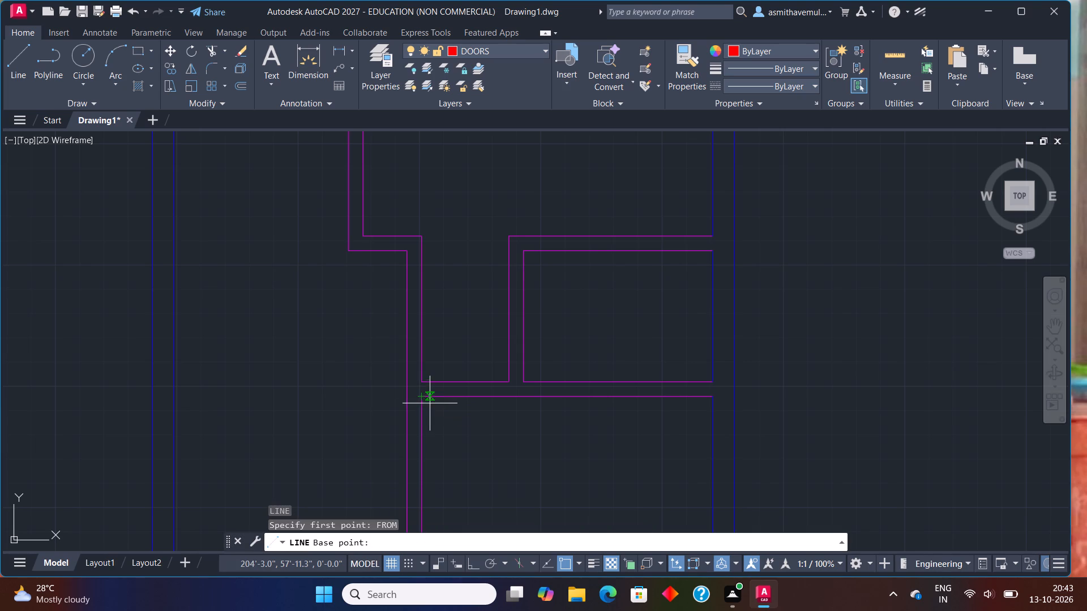
click(422, 397)
key(shift+at)
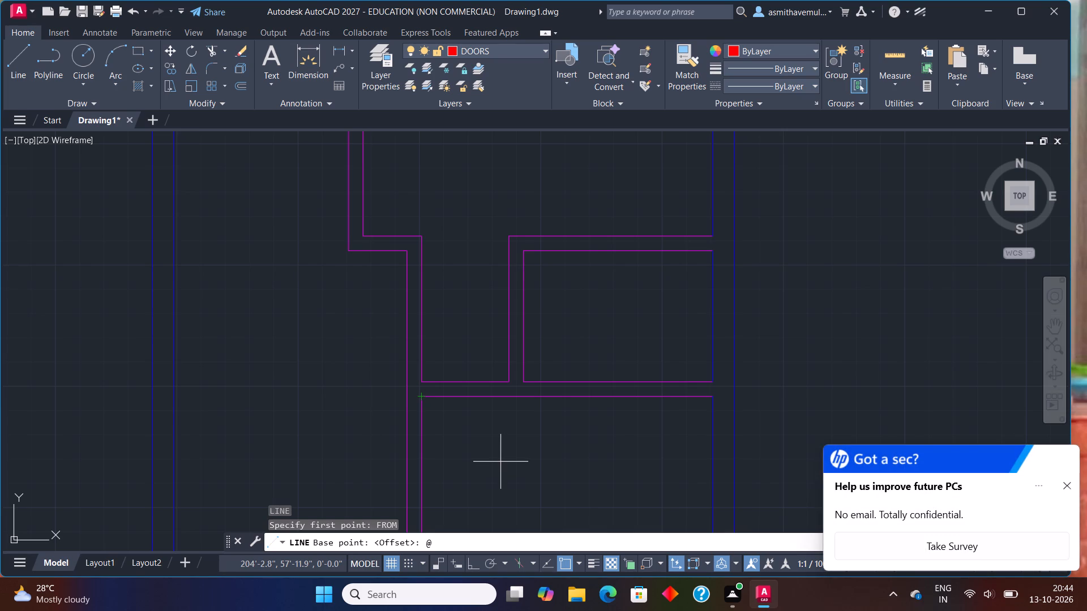
text(@3)
key(BackSpace)
key(BackSpace)
key(3)
text(",0)
key(Return)
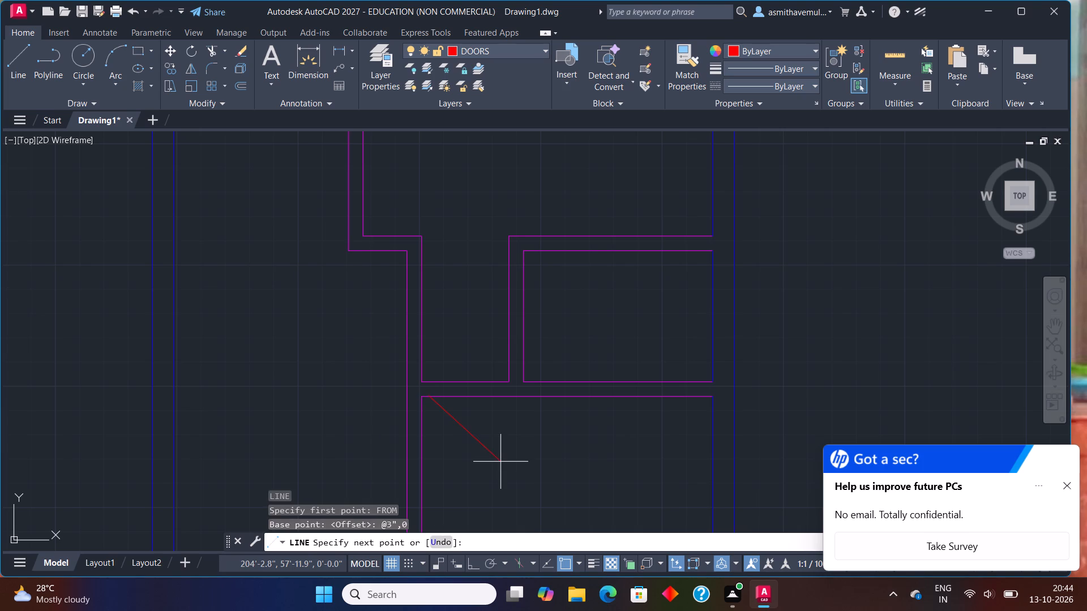
scroll(414, 367, up, 1)
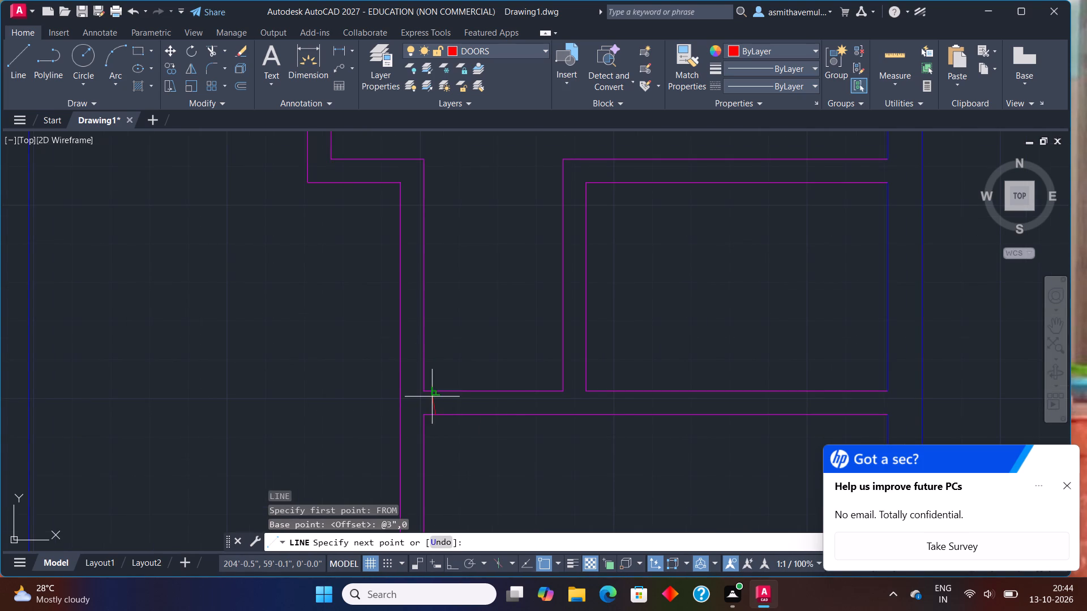
click(435, 394)
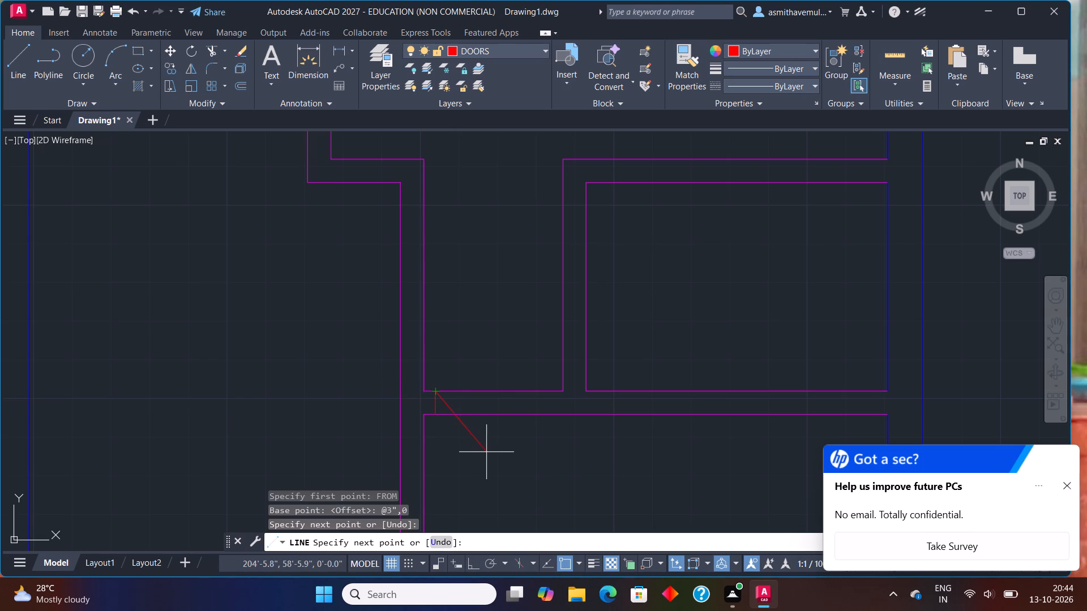
key(Escape)
Offset the door jamb line 3" to the right within the horizontal wall.
key(o)
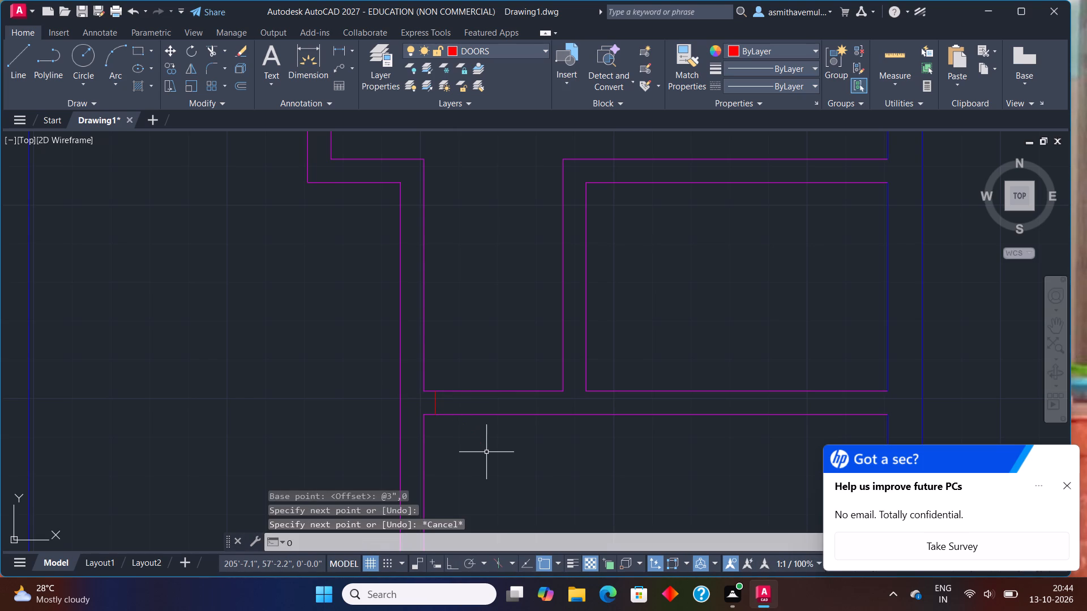
key(Return)
key(3)
key(shift+quotedbl)
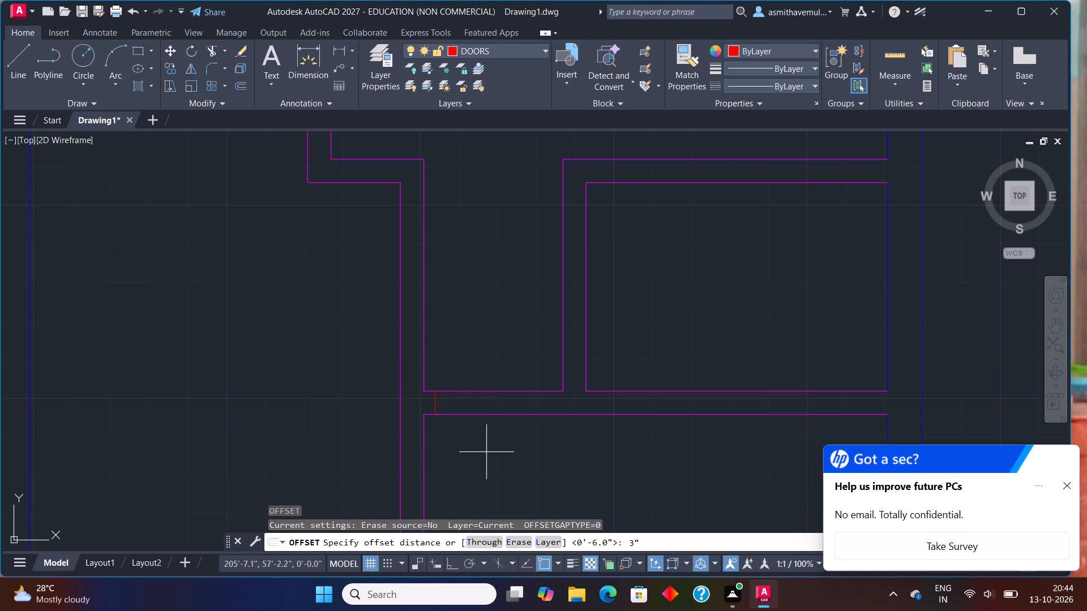
key(Return)
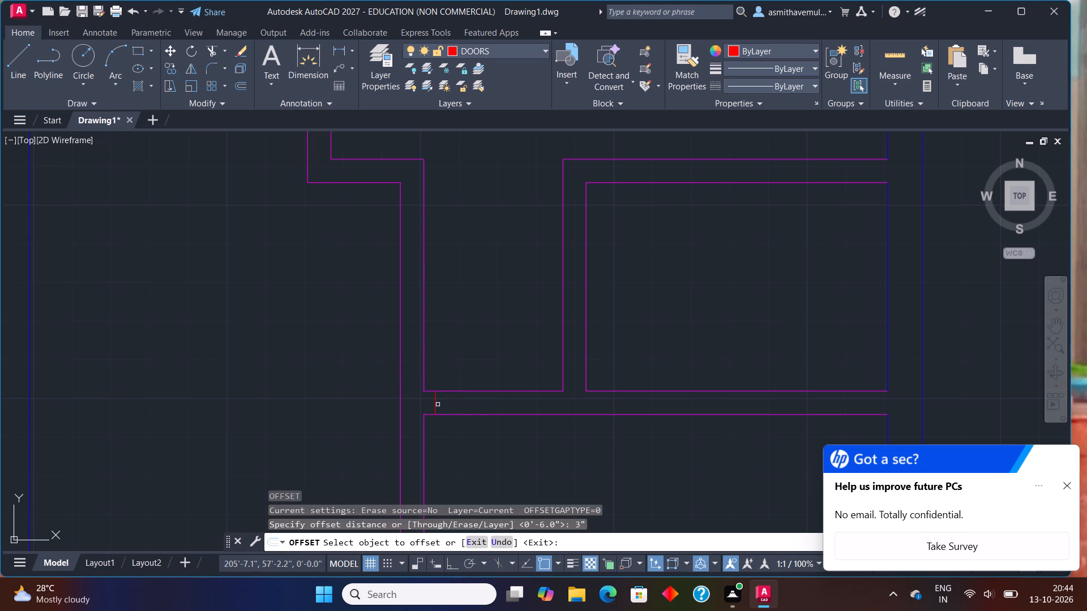
click(436, 405)
click(443, 405)
scroll(461, 402, up, 1)
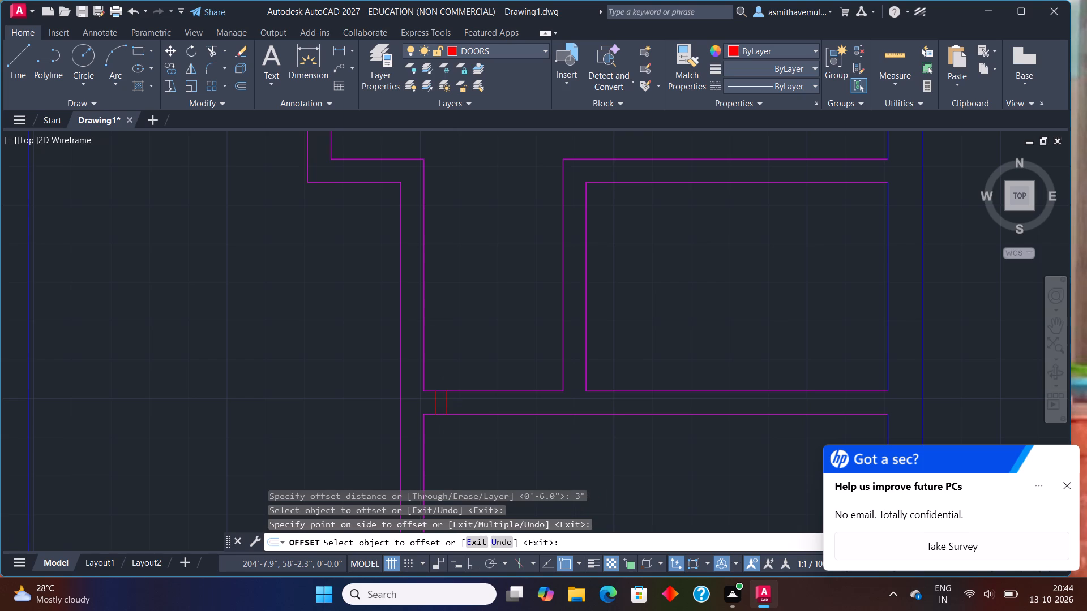
key(Escape)
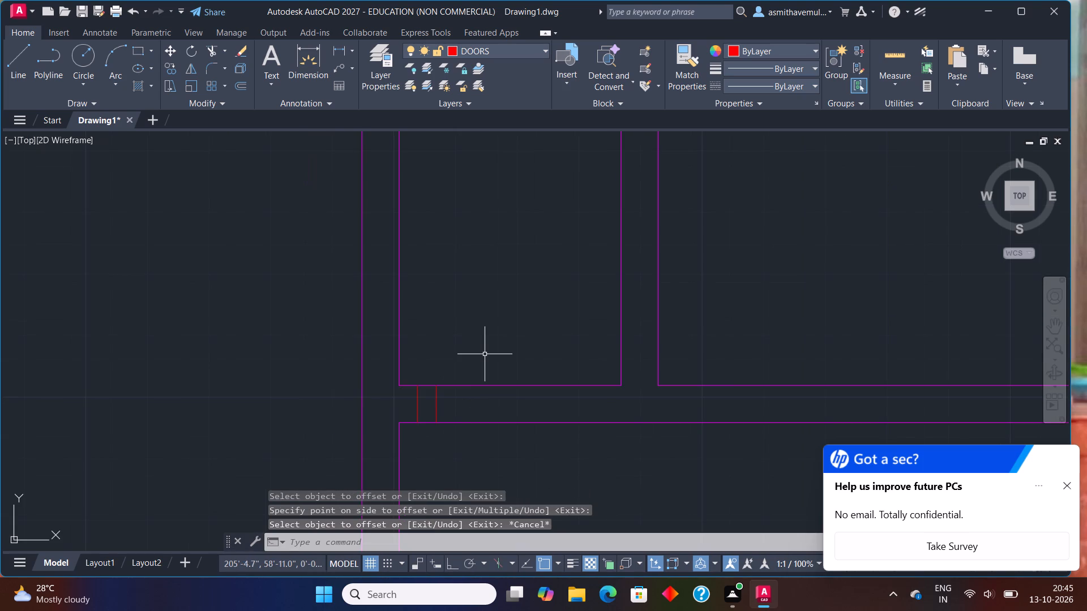
Offset the second door jamb line 2'6" to the right within the horizontal wall to mark the opening's far side.
key(o)
key(Return)
text(2'6")
key(Return)
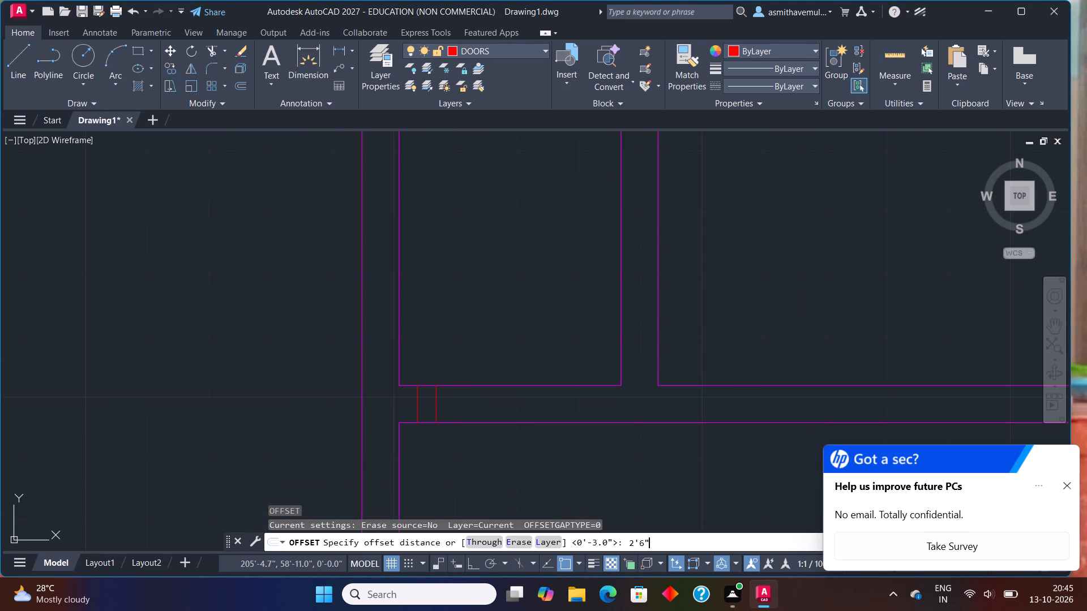
click(435, 402)
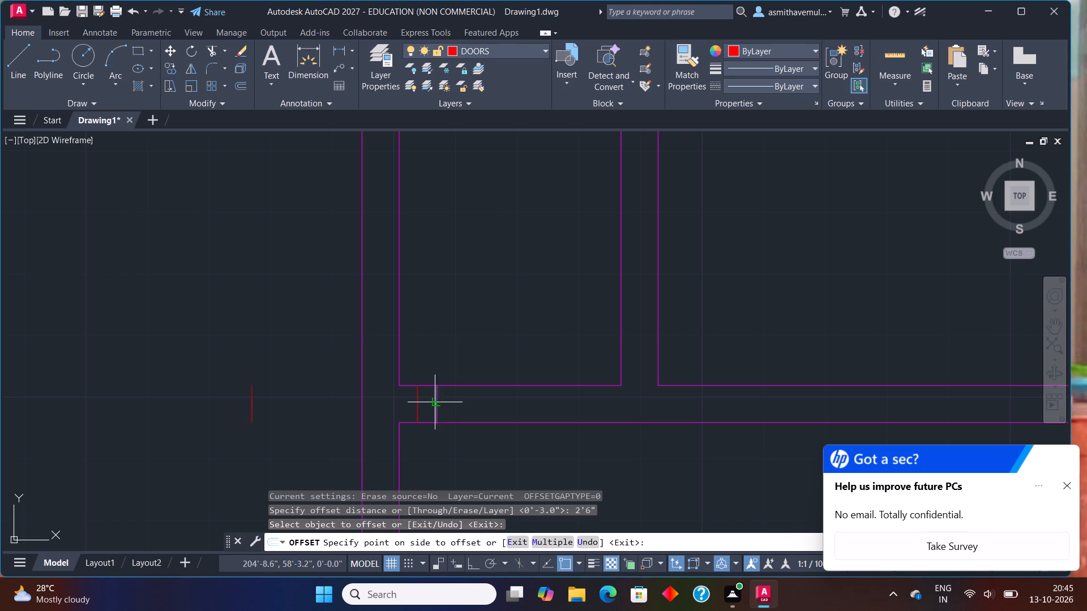
click(481, 401)
scroll(550, 401, up, 1)
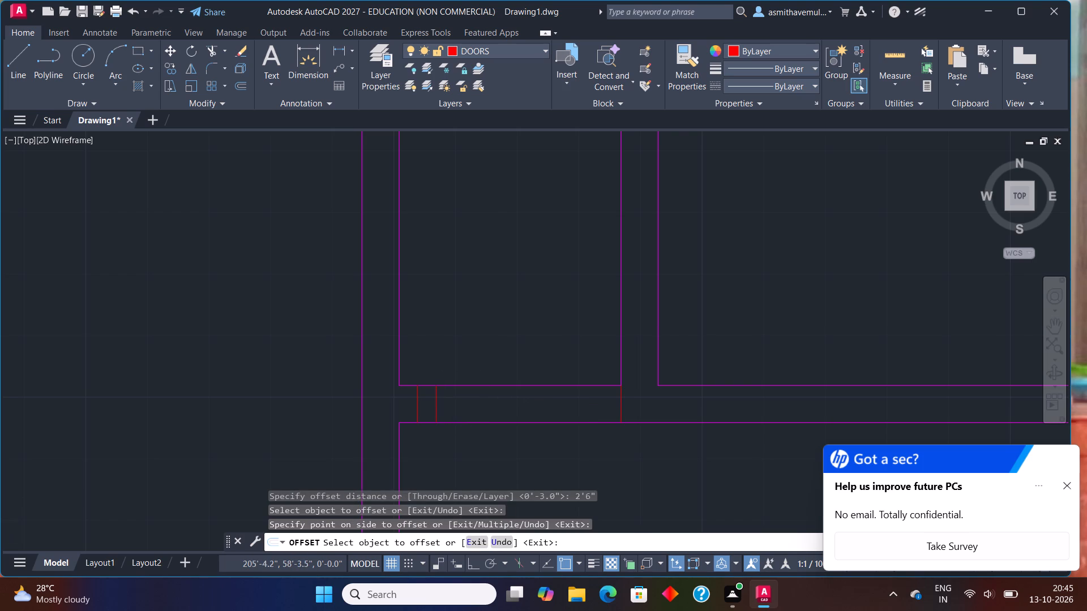
scroll(574, 376, down, 3)
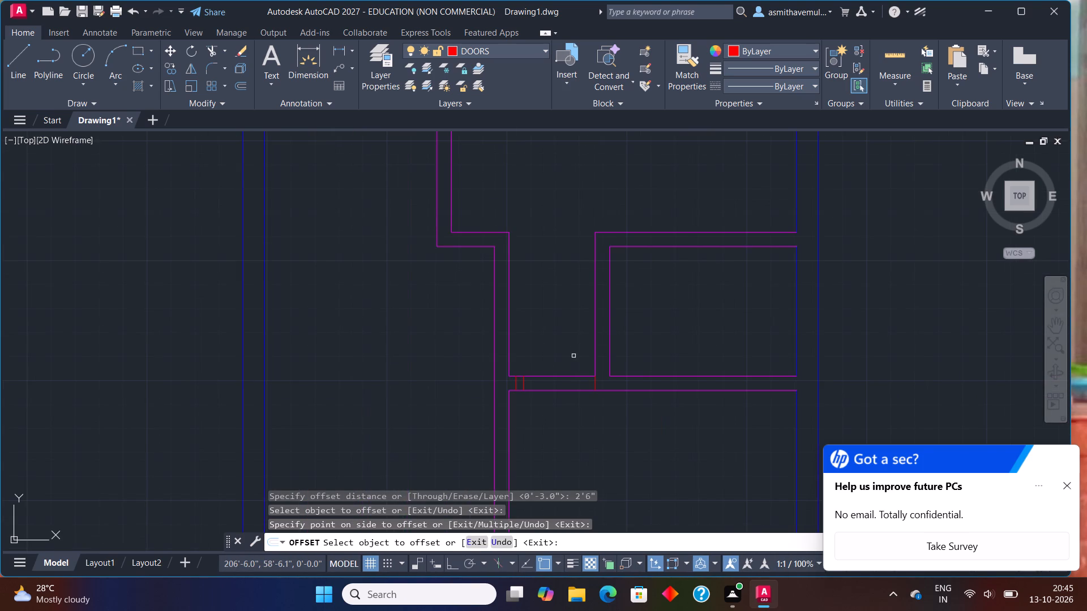
key(Escape)
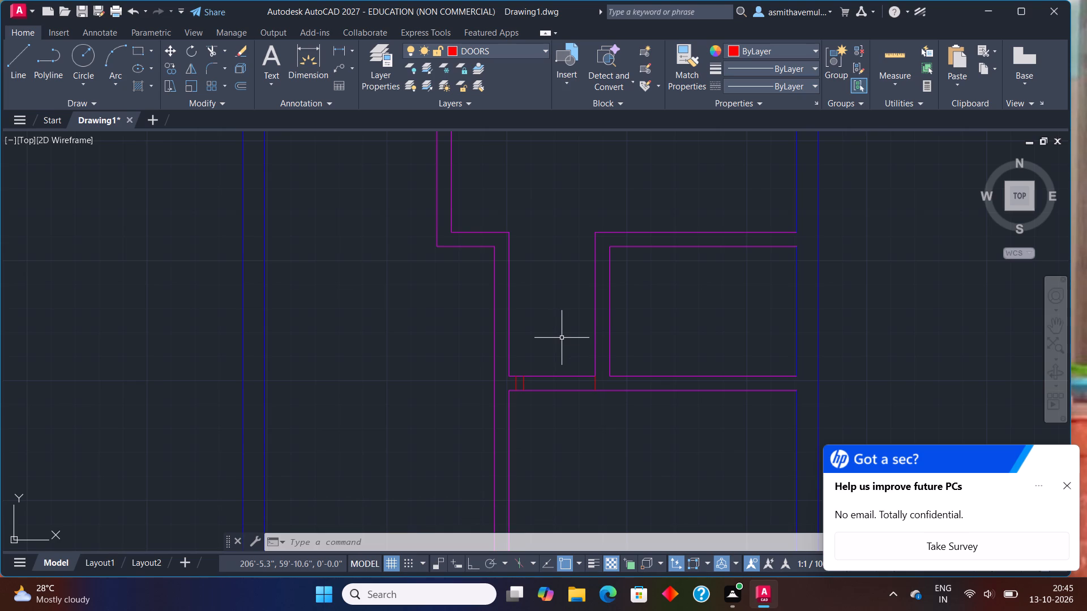
Measure the inner width of the small room right of the door opening with a linear dimension.
text(DLI)
key(Return)
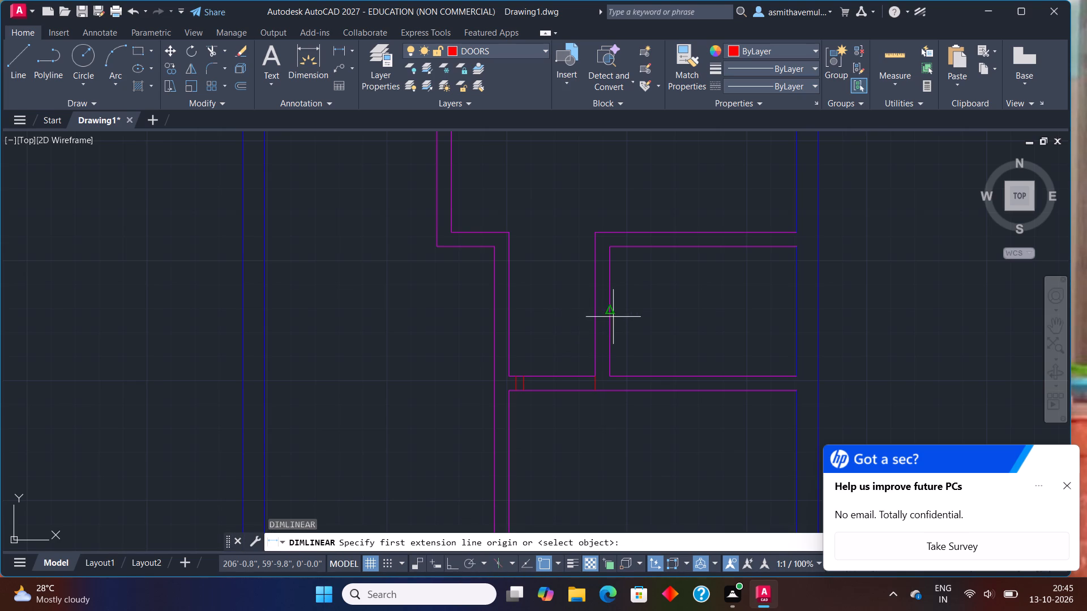
click(610, 319)
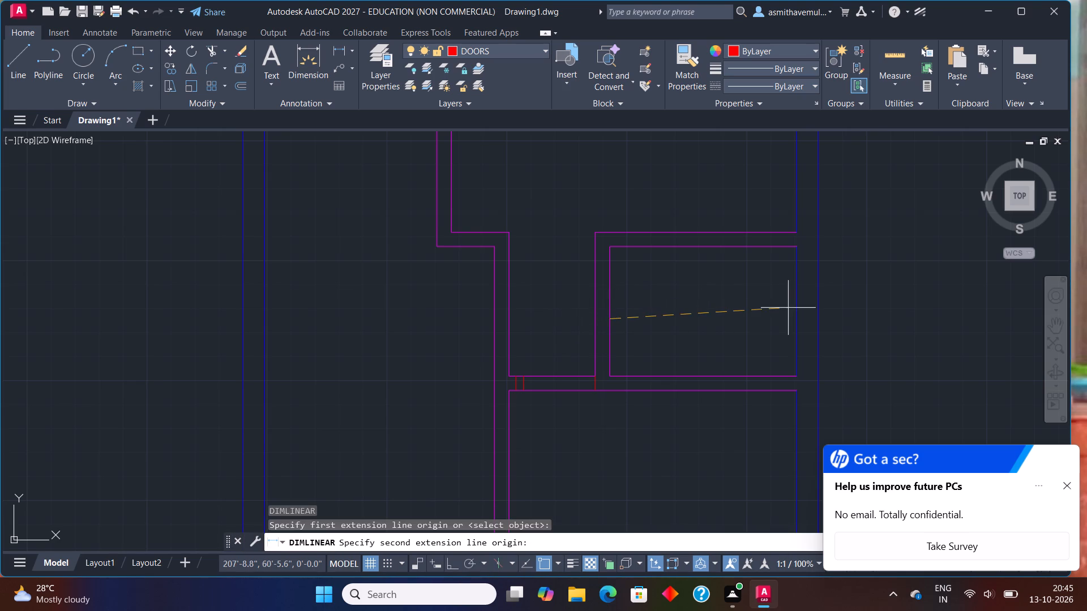
click(799, 319)
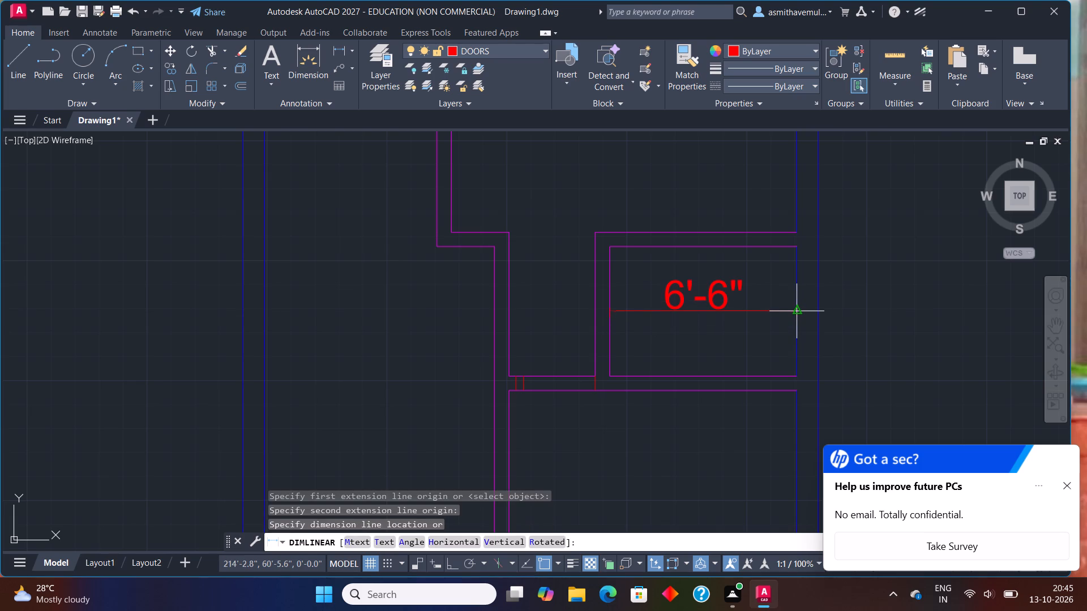
key(Escape)
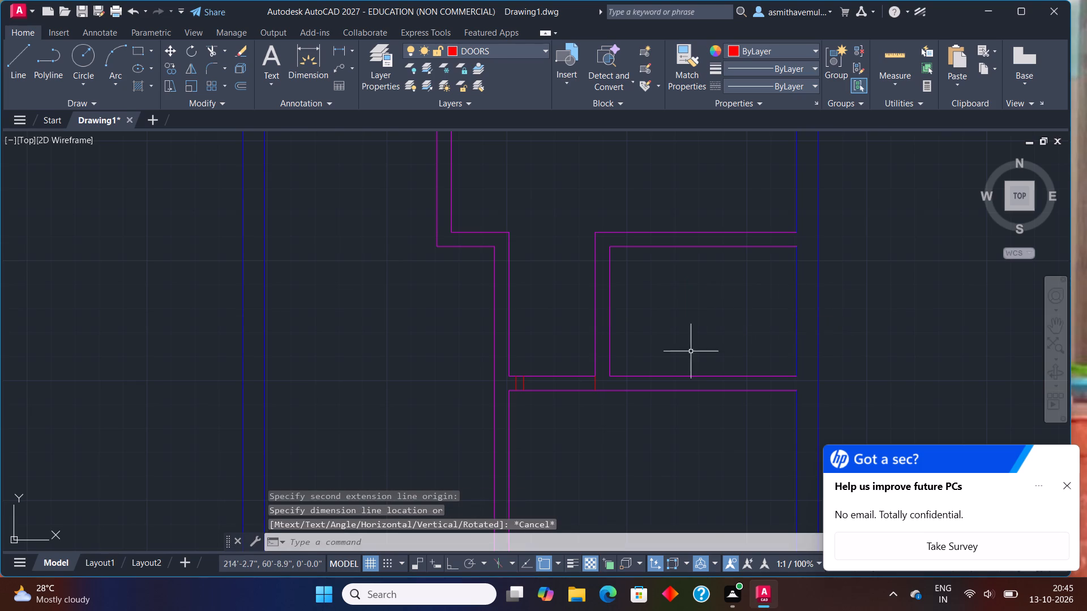
Offset the far-side door jamb line 3" to the right within the horizontal wall.
scroll(691, 351, up, 2)
middle_drag(652, 376, 728, 333)
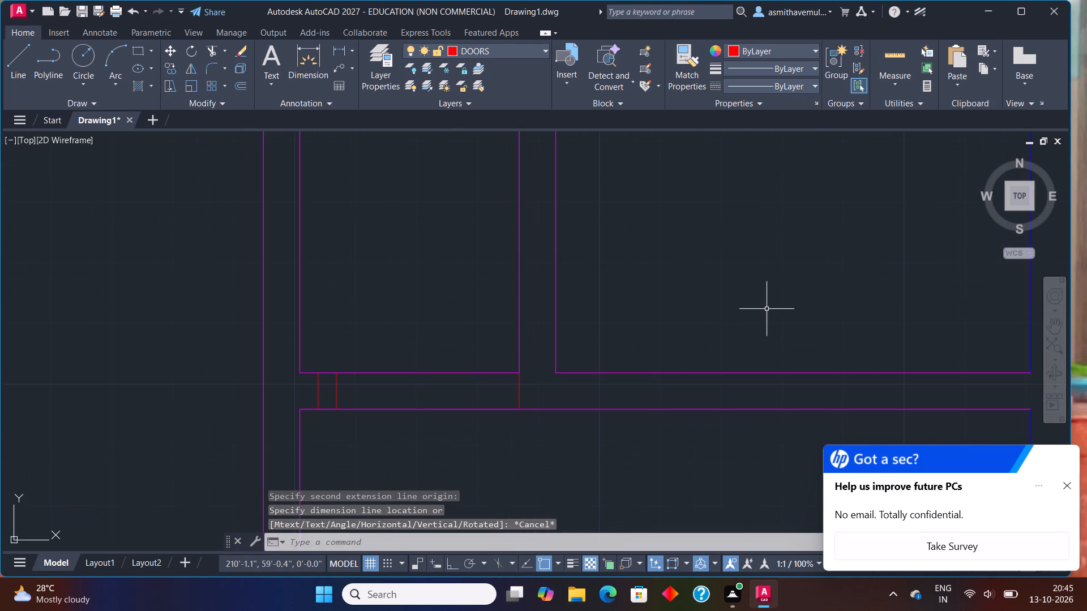
key(o)
key(Return)
text(3")
key(Return)
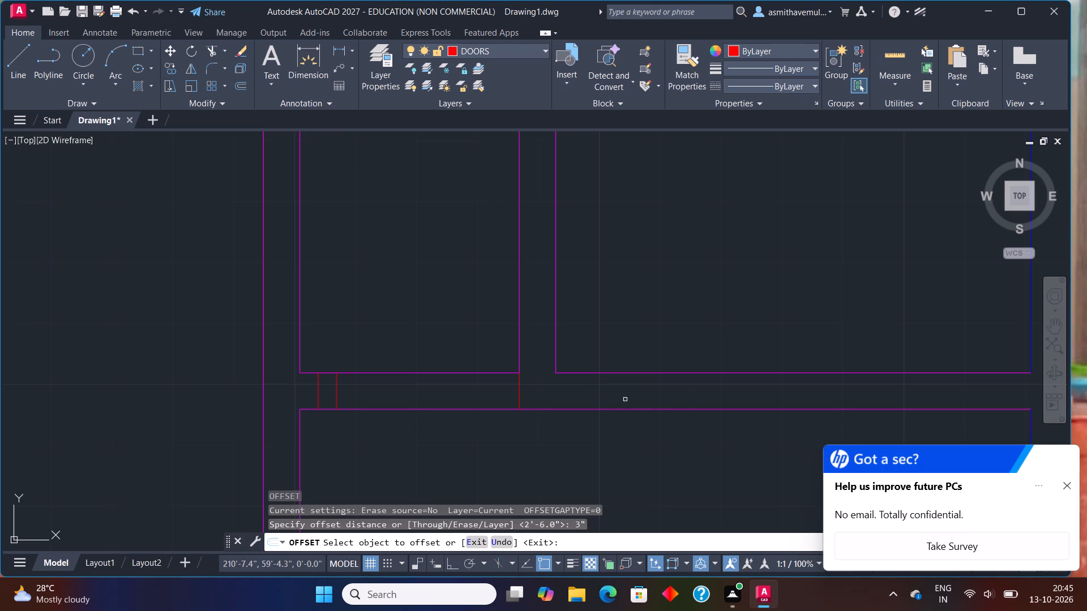
drag(519, 391, 528, 389)
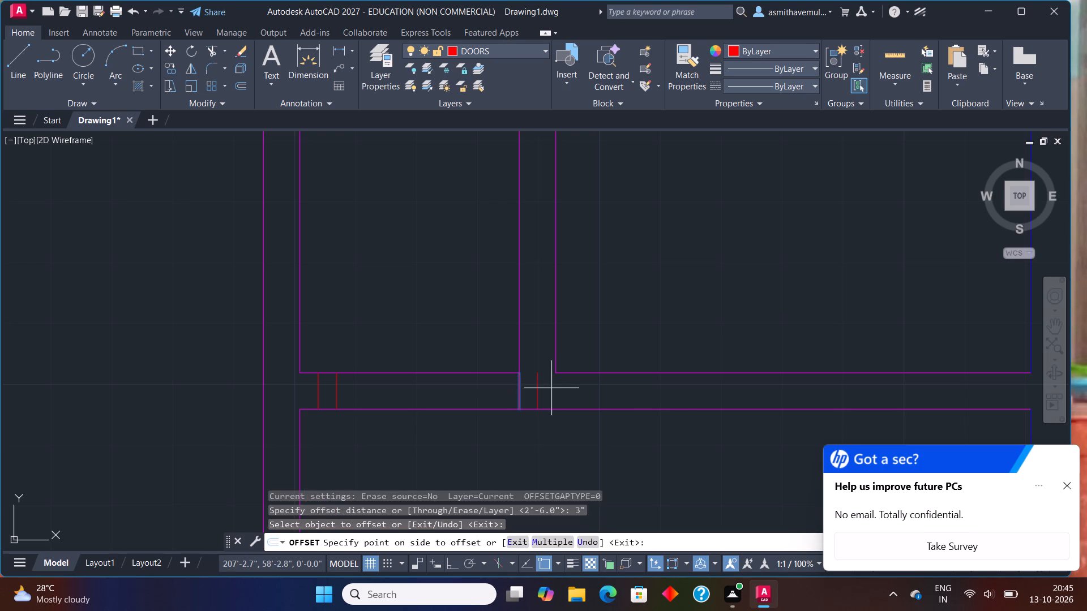
click(556, 388)
key(Escape)
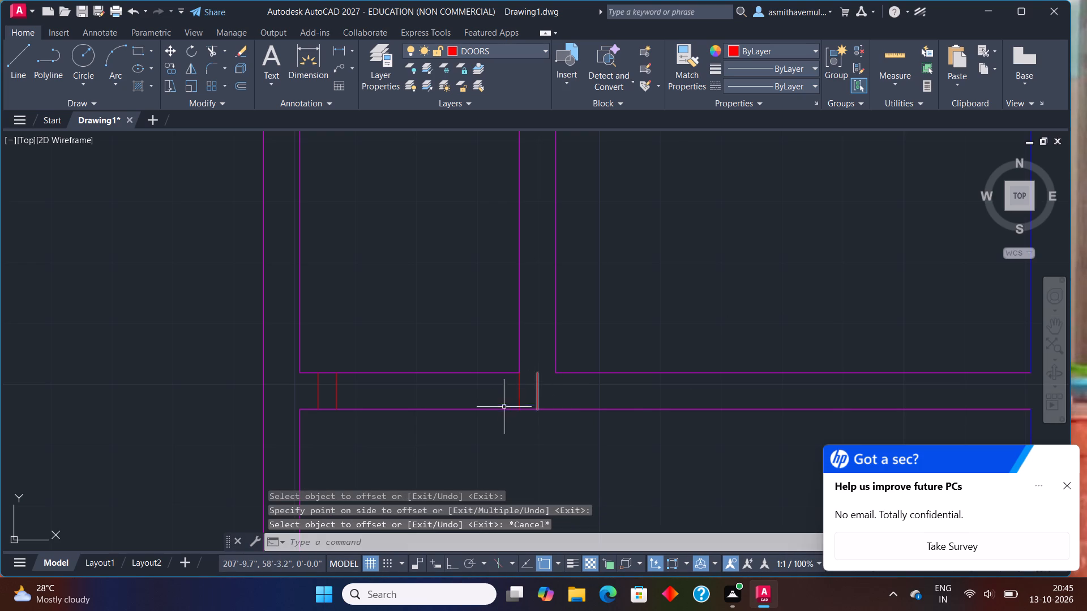
Trim both horizontal wall lines between the inner jamb lines to open the doorway.
text(TRIM)
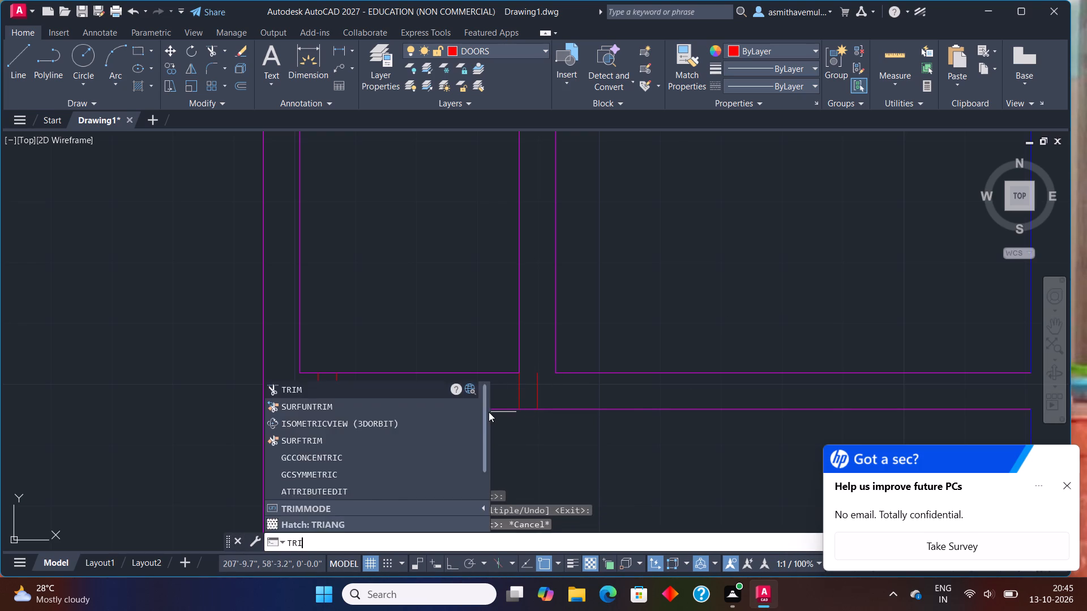
key(Return)
drag(490, 416, 483, 389)
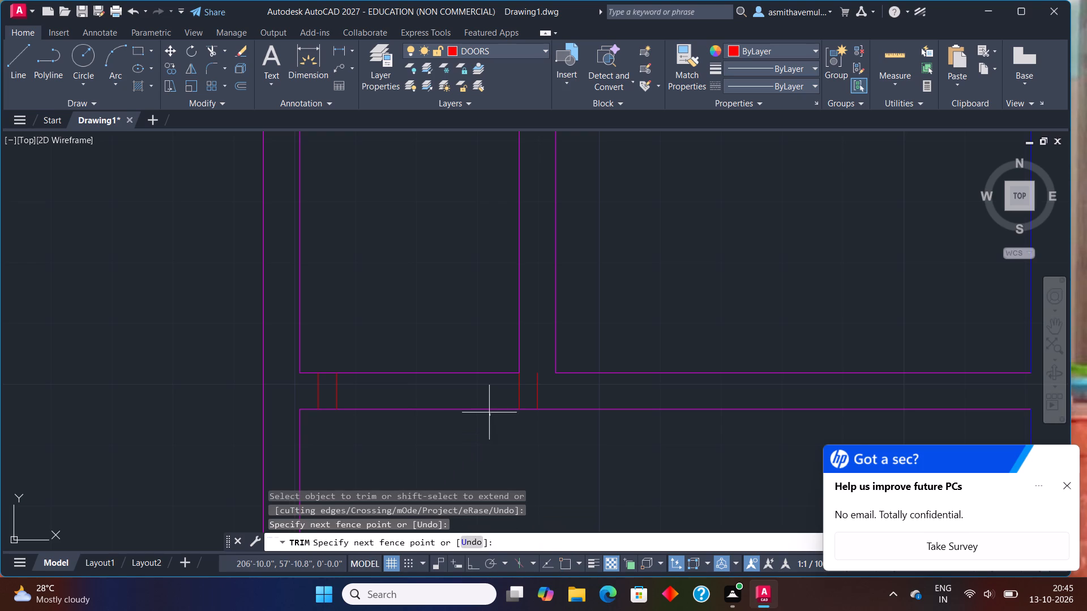
drag(483, 389, 470, 319)
key(Escape)
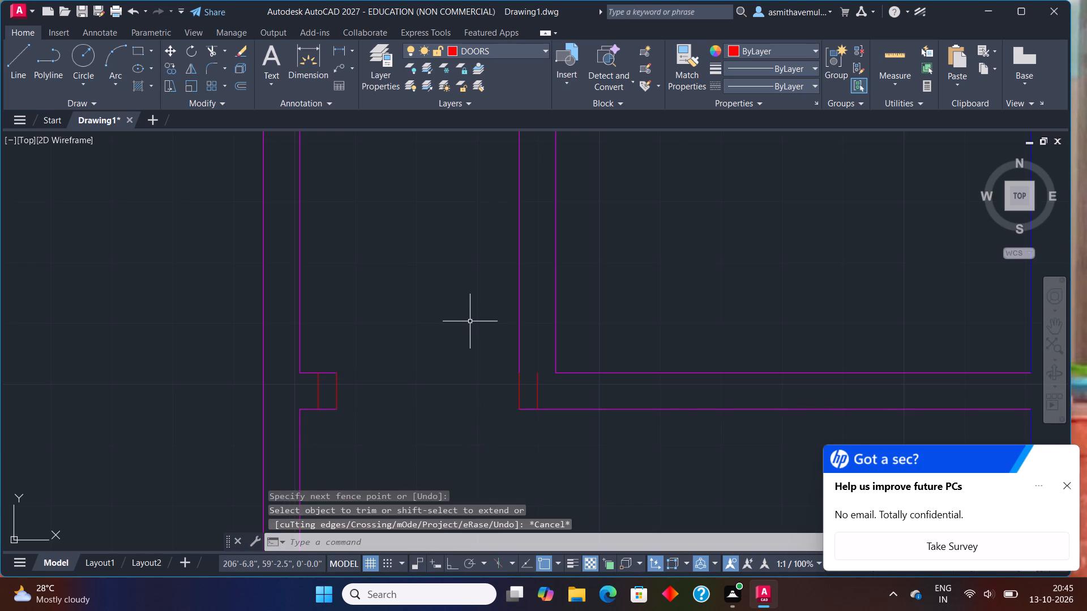
Delete the vertical wall line rising from the doorway's right inner jamb.
click(520, 308)
key(Delete)
Draw a 3" by 2'6" rectangular door leaf upward from the top of the doorway's left inner jamb.
text(REX)
key(BackSpace)
key(c)
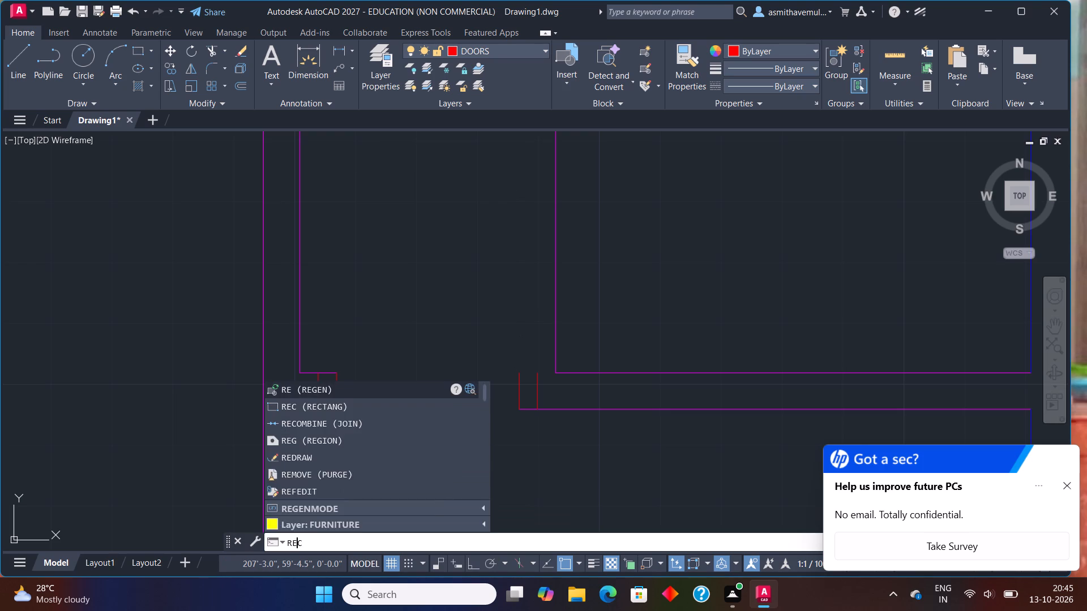
key(Return)
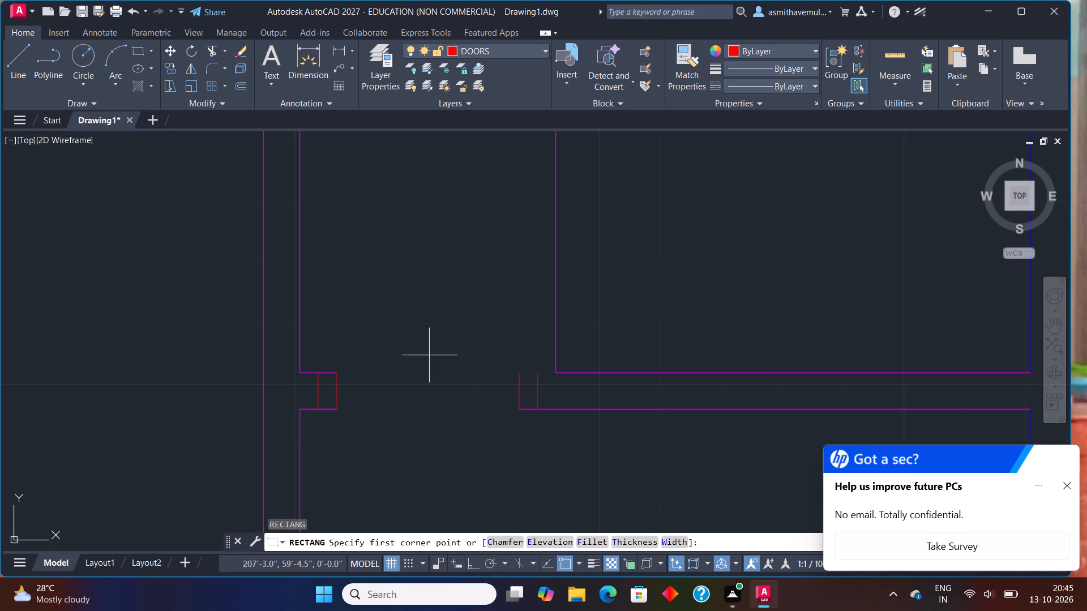
click(337, 375)
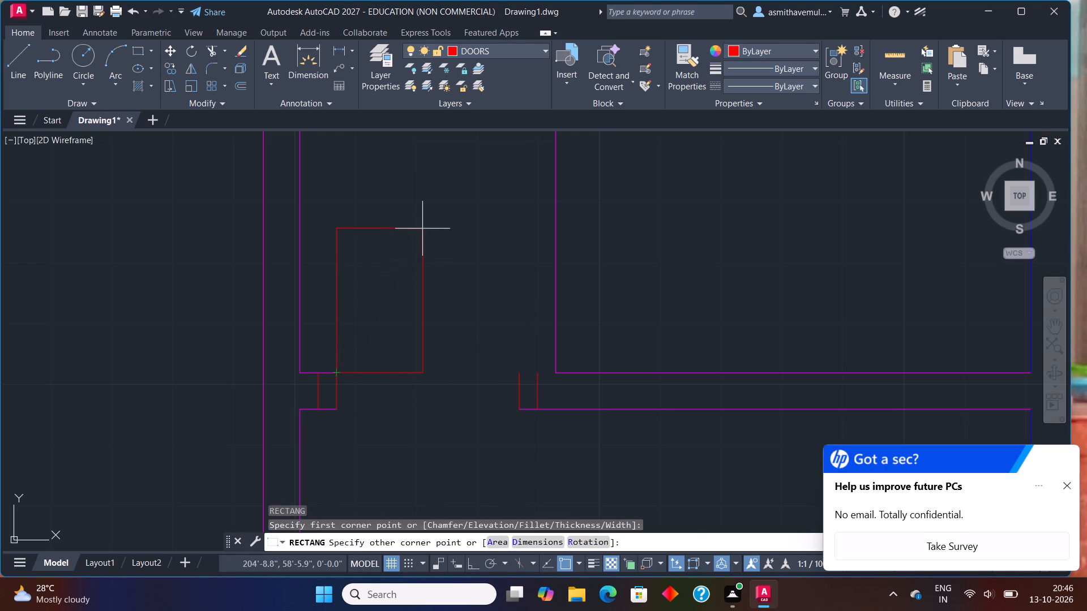
key(d)
key(Return)
key(3)
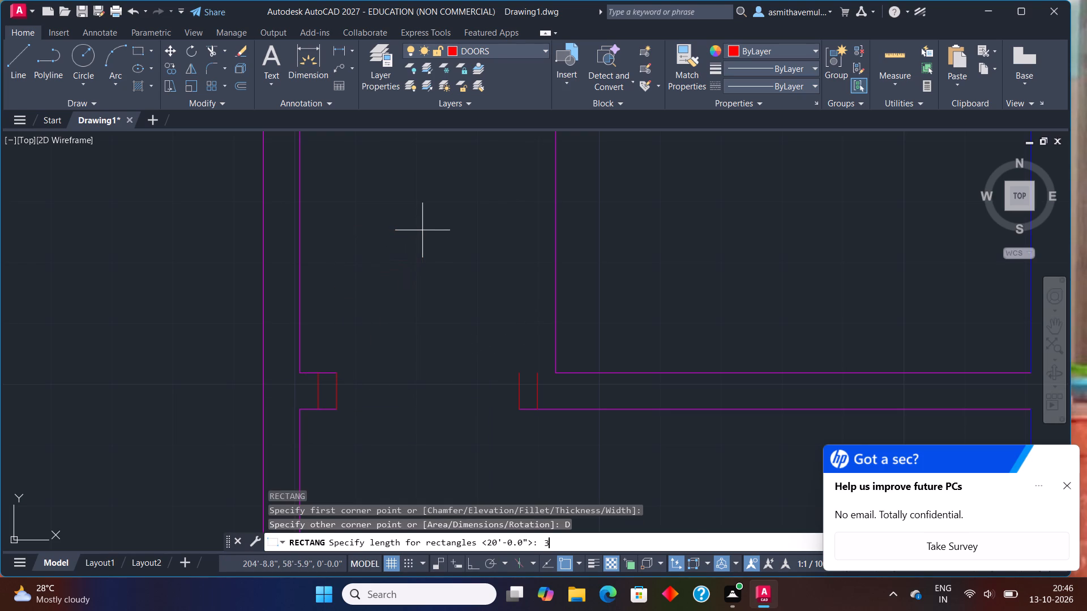
key(shift+quotedbl)
key(Return)
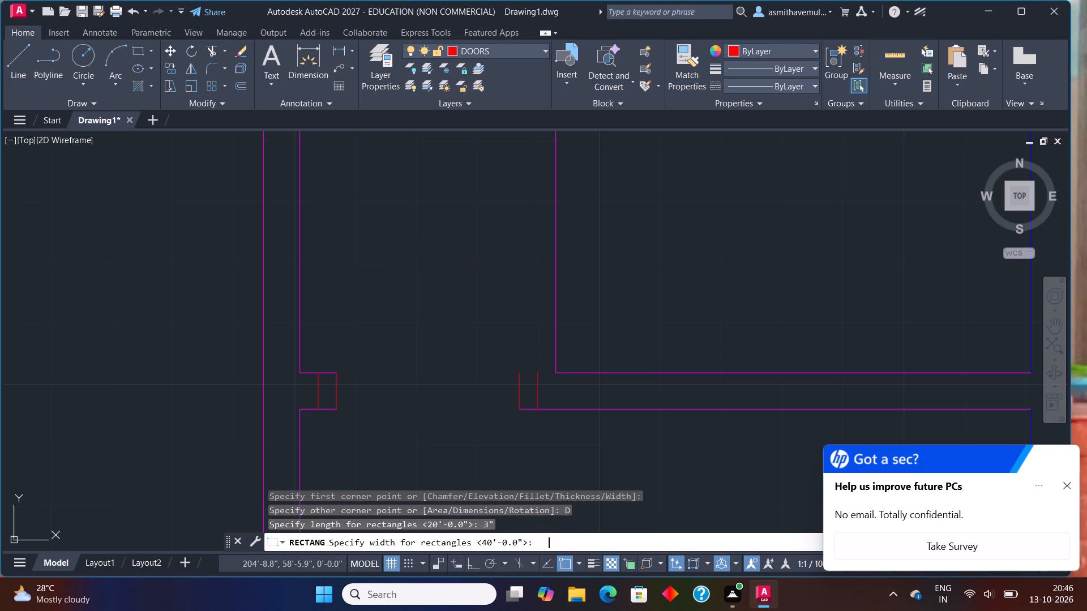
text(2'6)
key(shift+quotedbl)
key(Return)
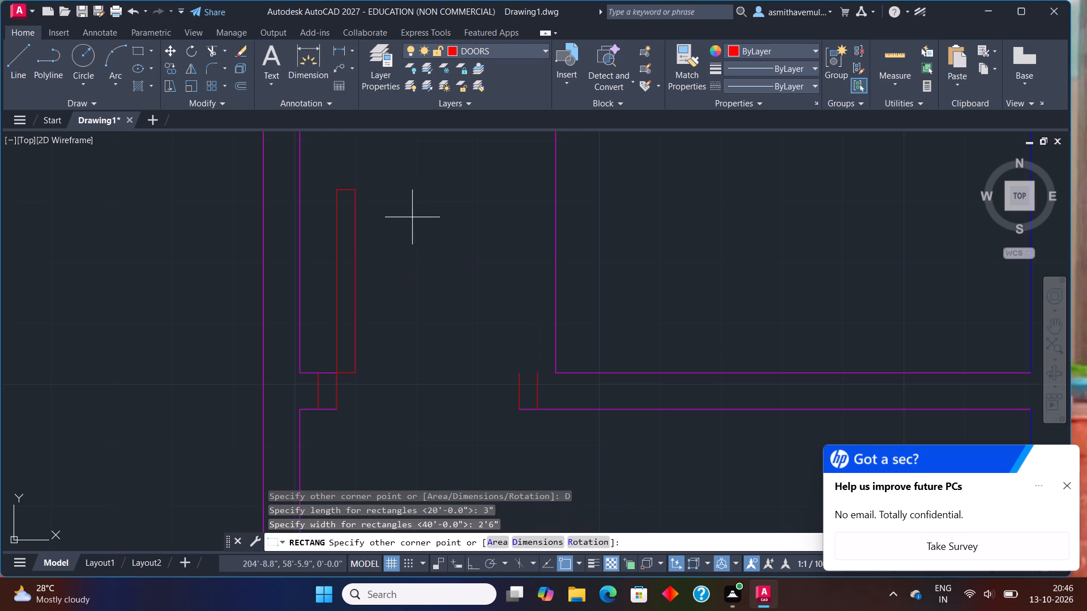
click(412, 217)
Draw the door swing as a three-point arc from the top of the door leaf to the top of the right inner jamb.
text(ARC)
key(Return)
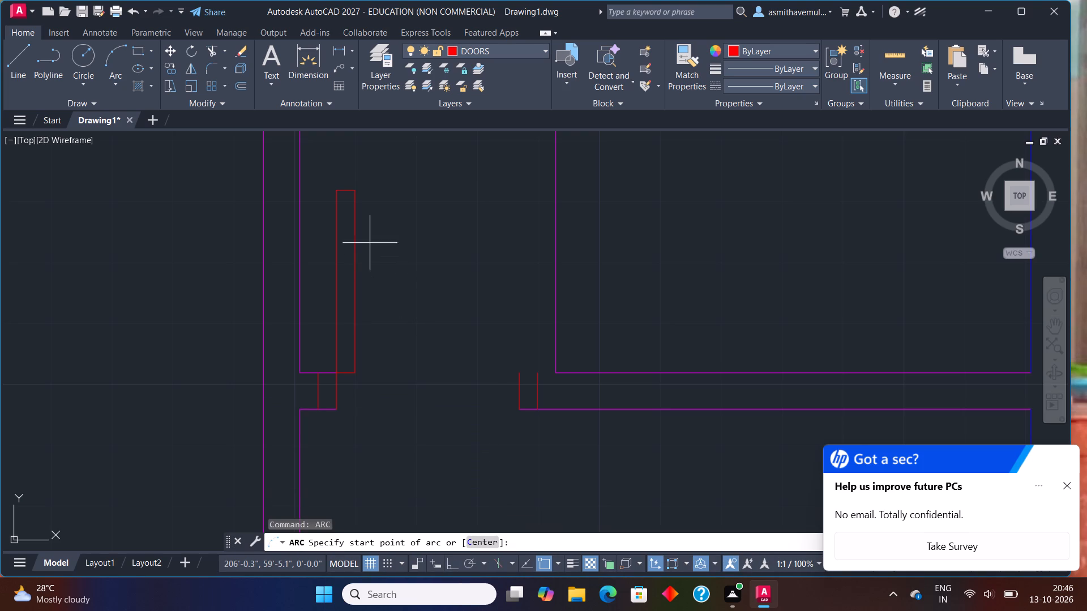
click(332, 192)
click(356, 190)
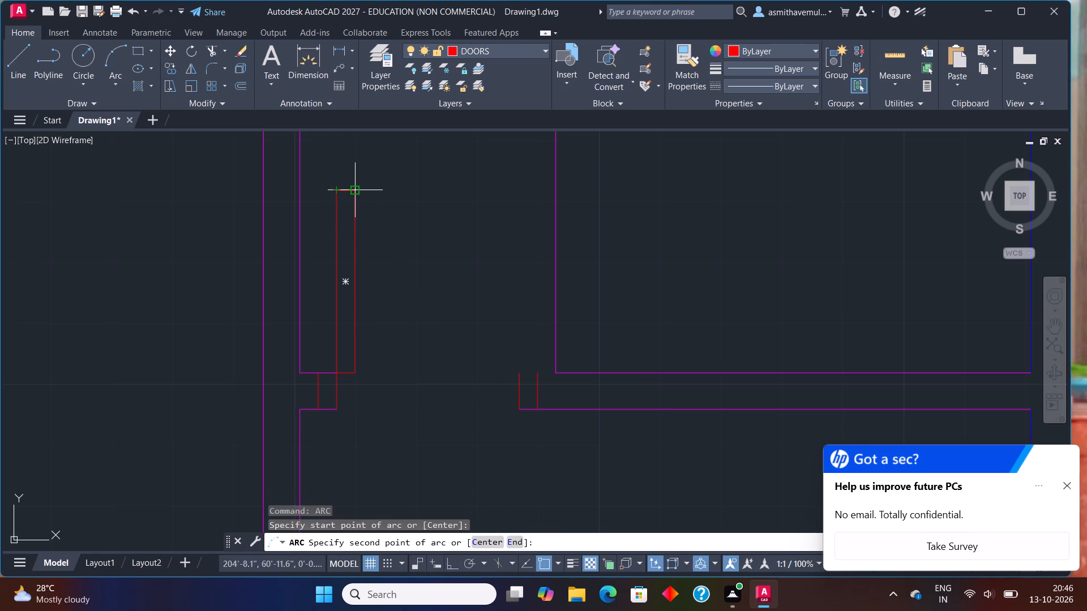
click(520, 372)
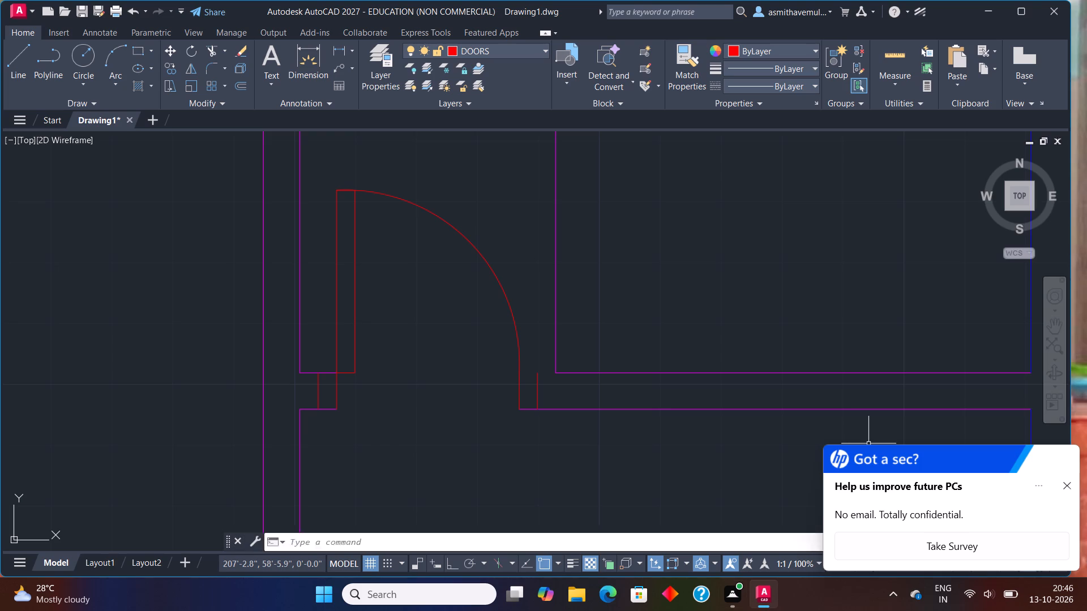
Dismiss the HP survey notification.
click(1066, 488)
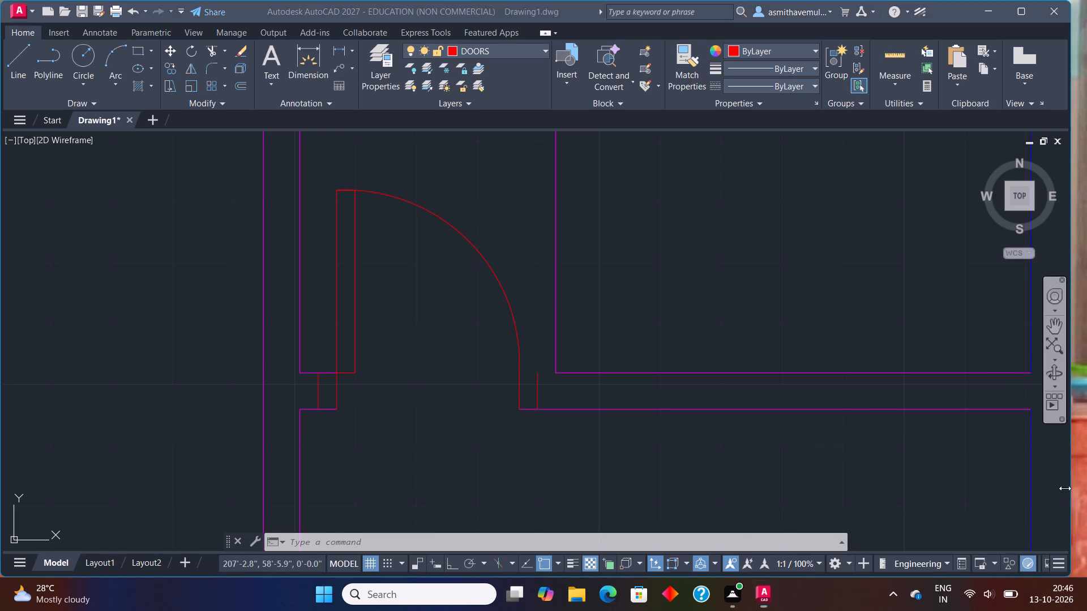
Make INNER WALL the current layer.
click(529, 48)
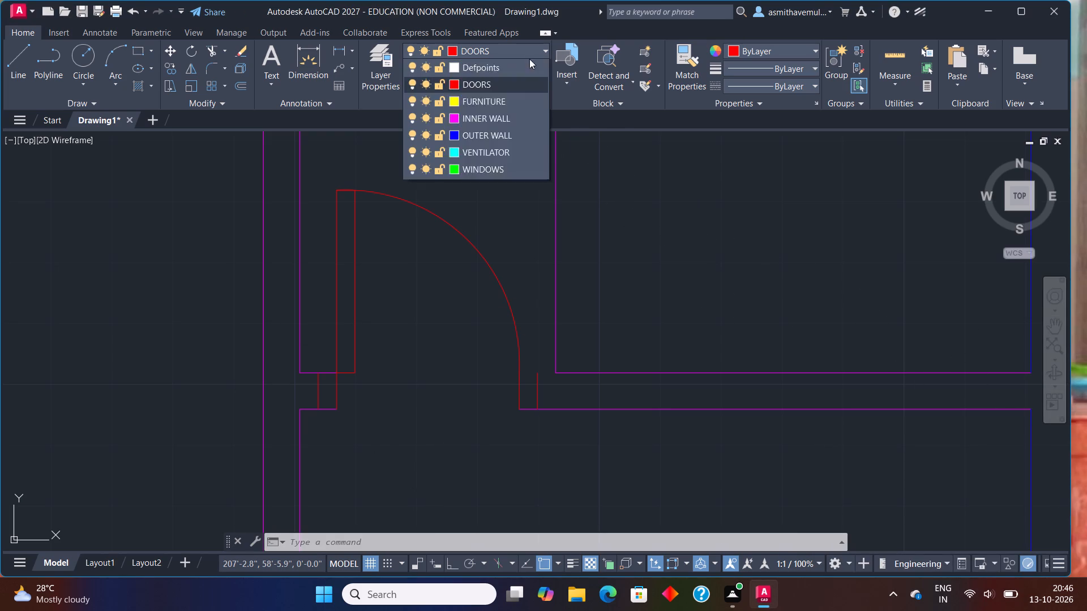
click(497, 137)
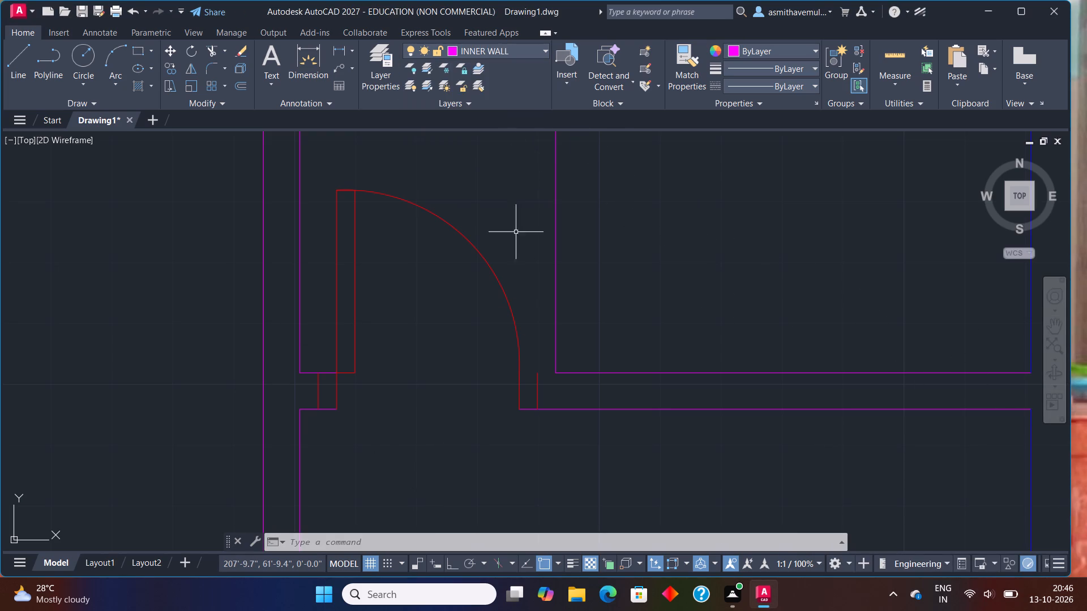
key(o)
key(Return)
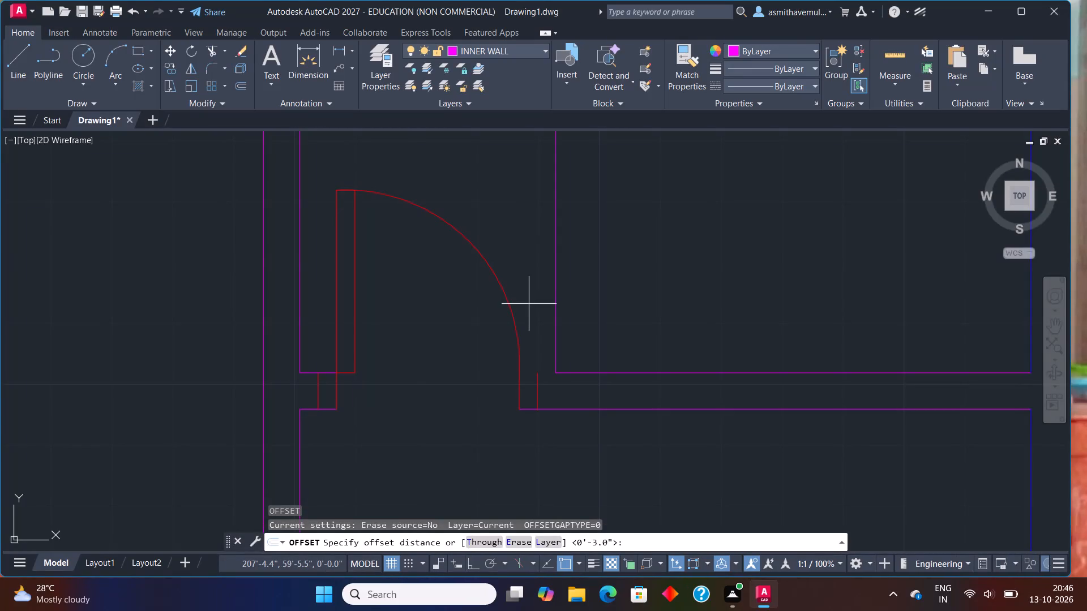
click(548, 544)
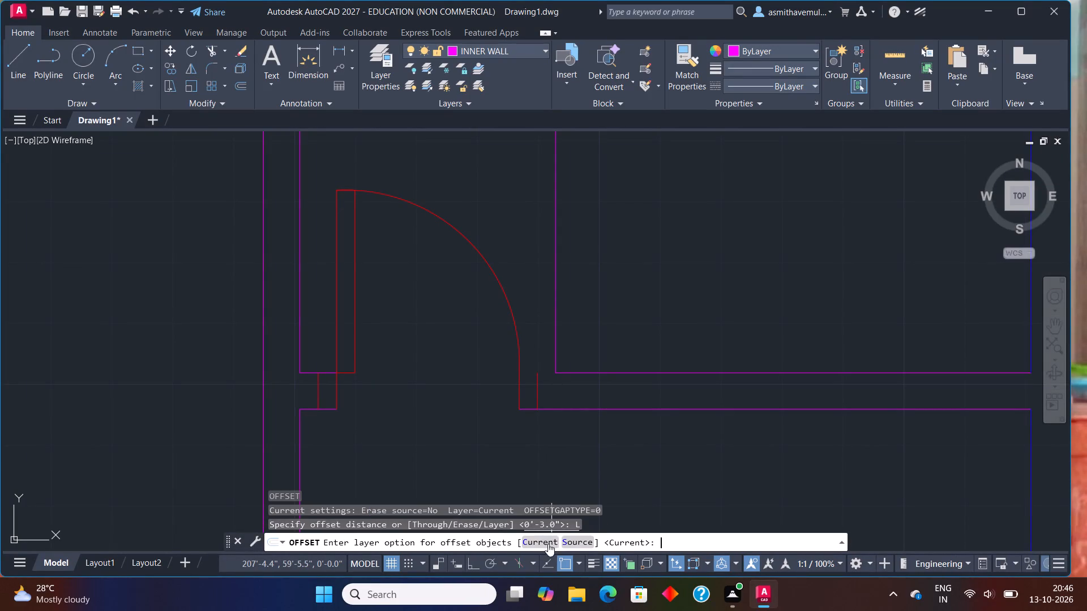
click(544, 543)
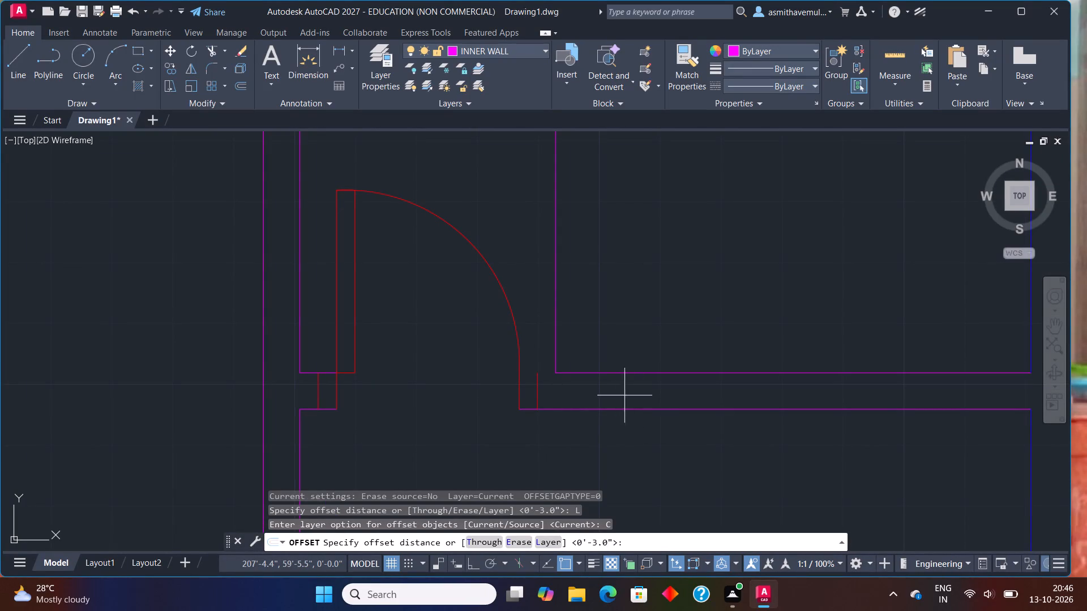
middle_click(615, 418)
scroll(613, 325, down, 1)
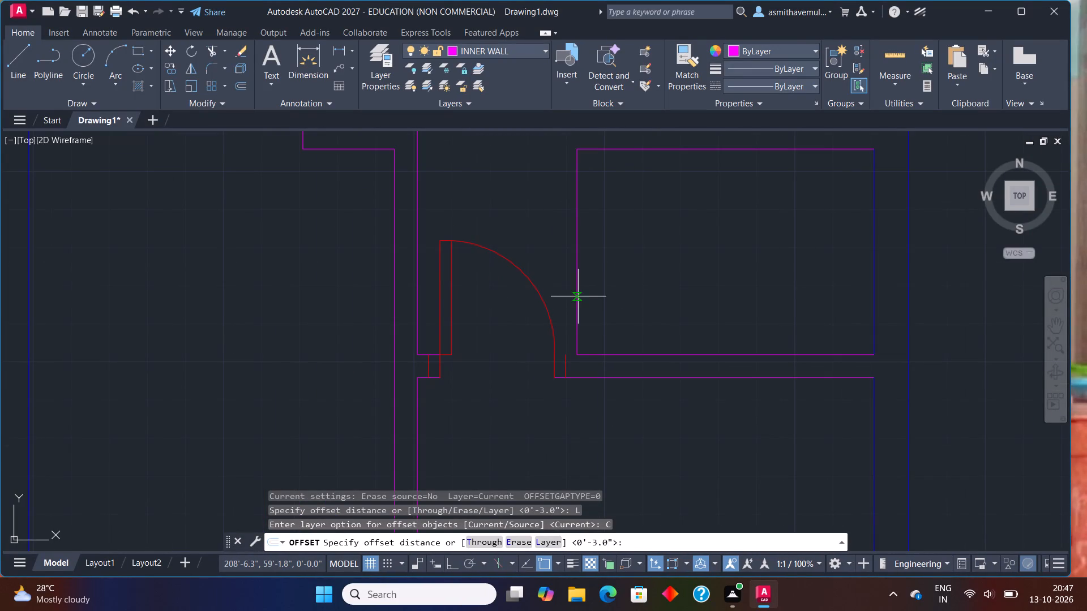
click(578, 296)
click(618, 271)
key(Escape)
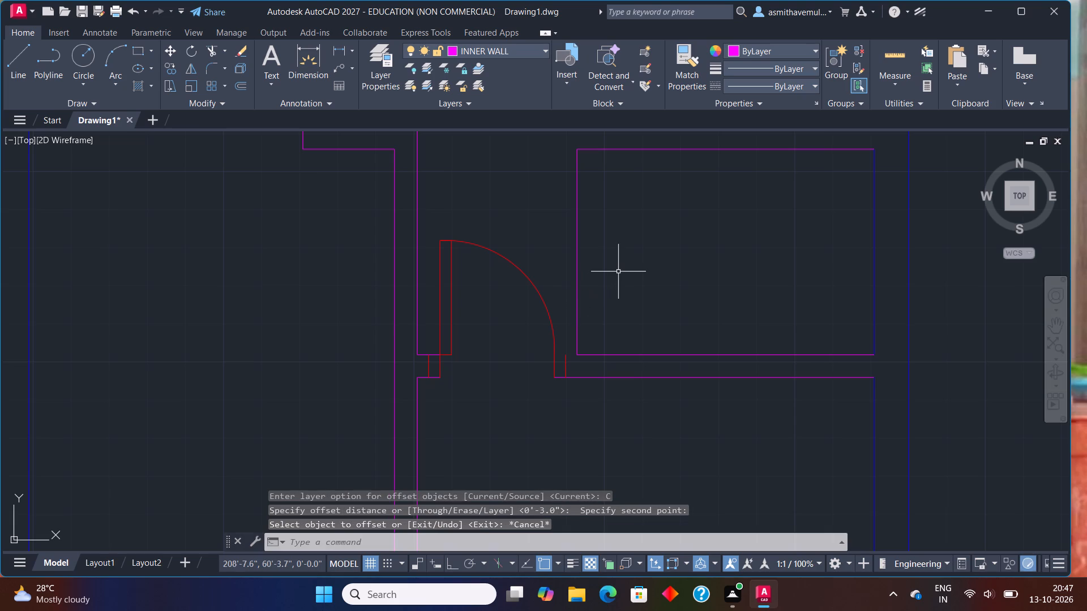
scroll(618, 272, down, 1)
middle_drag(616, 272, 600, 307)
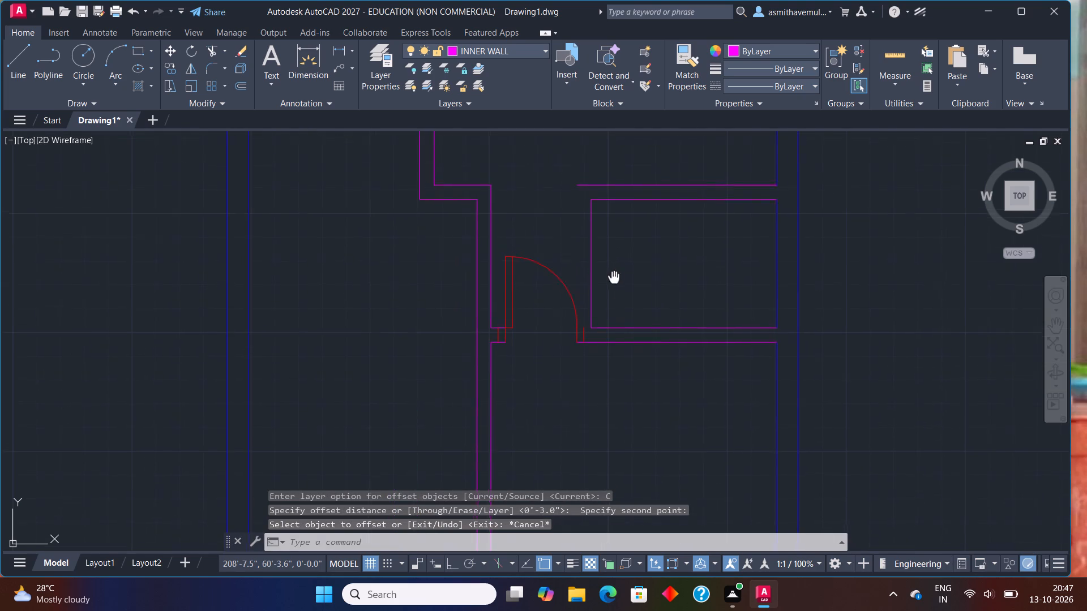
Delete the vertical inner wall line to the right of the door swing.
middle_drag(600, 307, 588, 328)
click(563, 322)
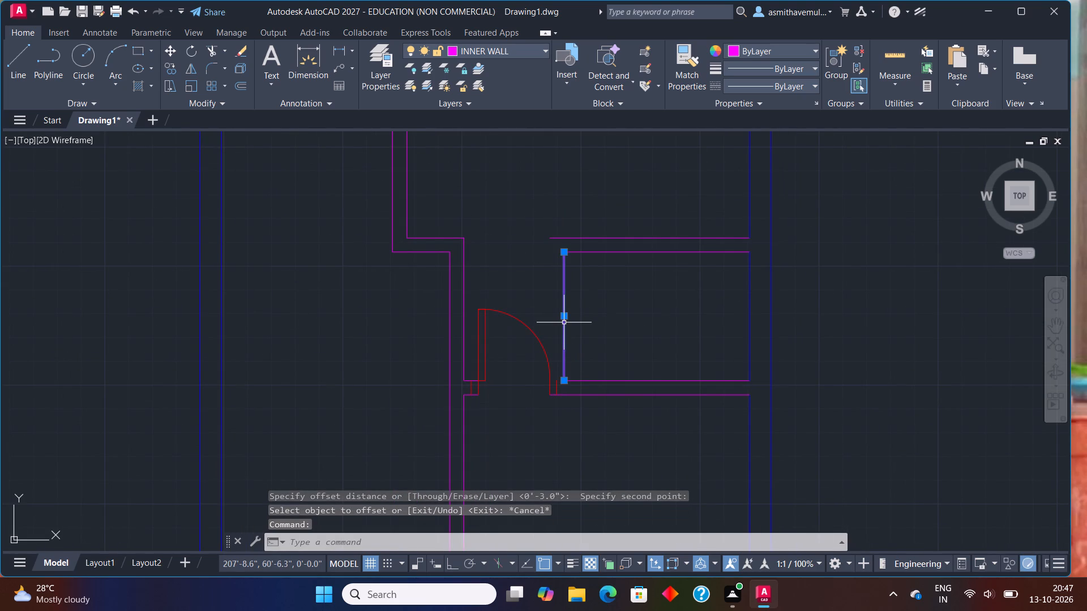
key(Delete)
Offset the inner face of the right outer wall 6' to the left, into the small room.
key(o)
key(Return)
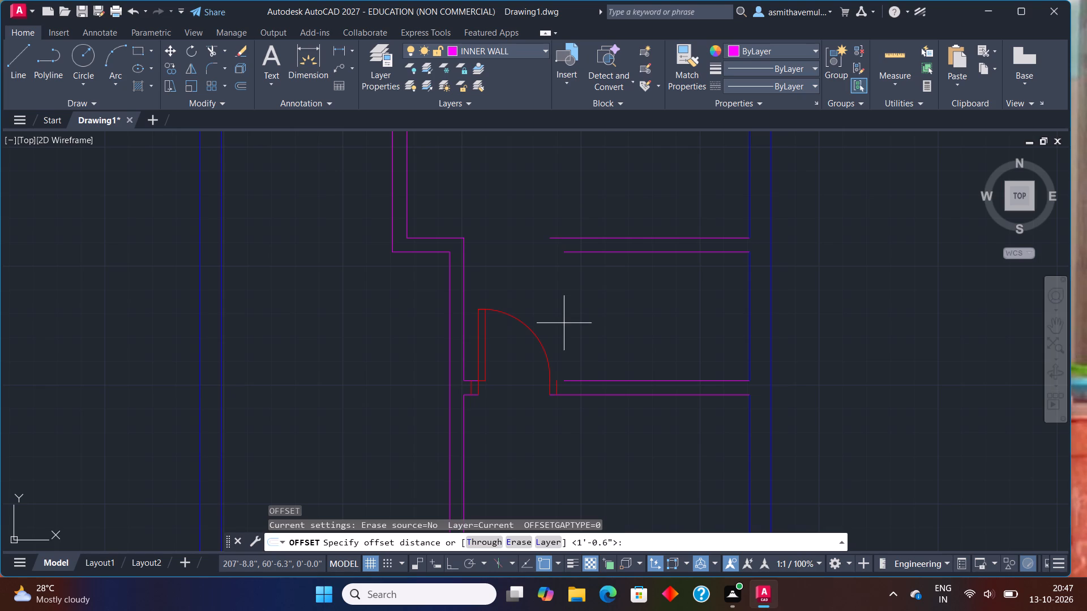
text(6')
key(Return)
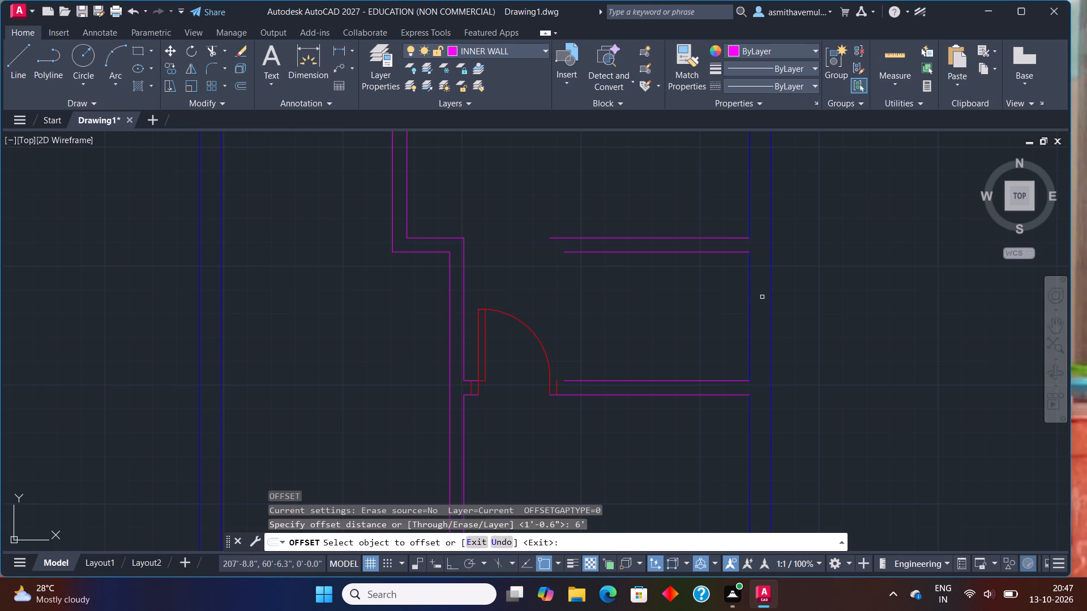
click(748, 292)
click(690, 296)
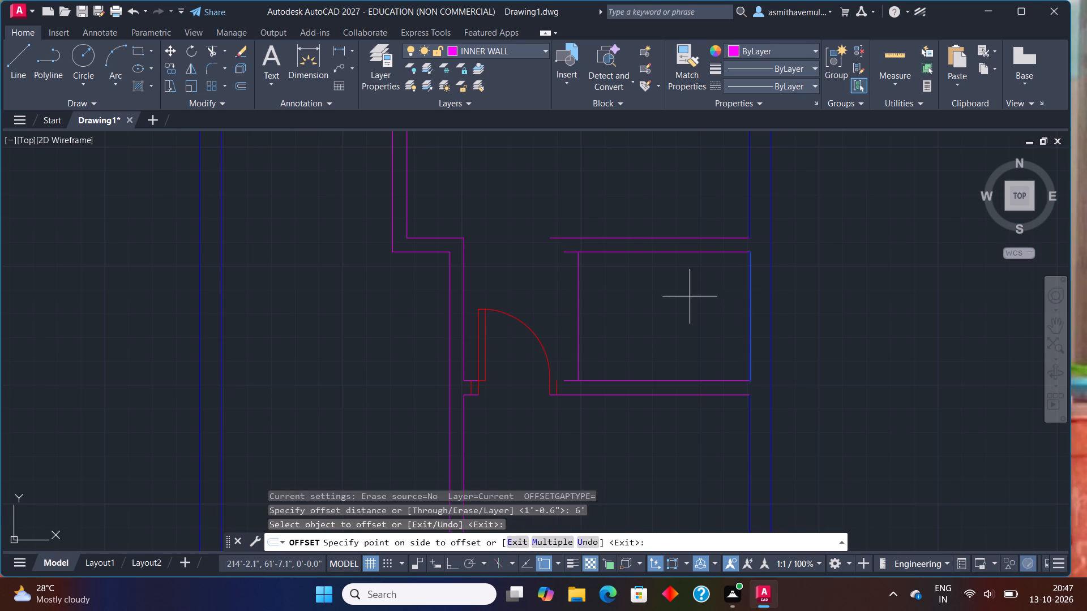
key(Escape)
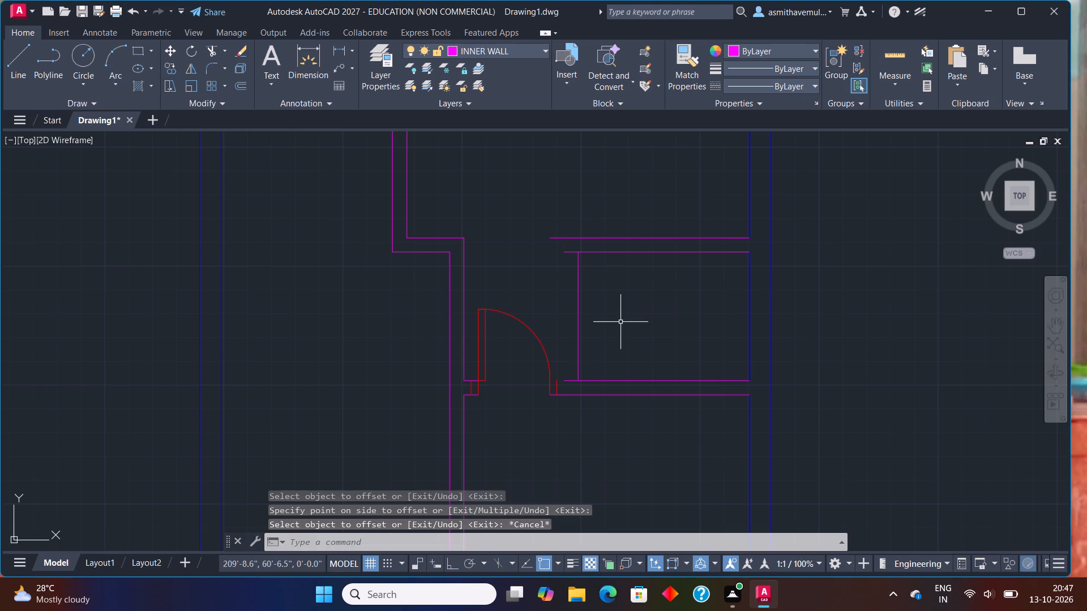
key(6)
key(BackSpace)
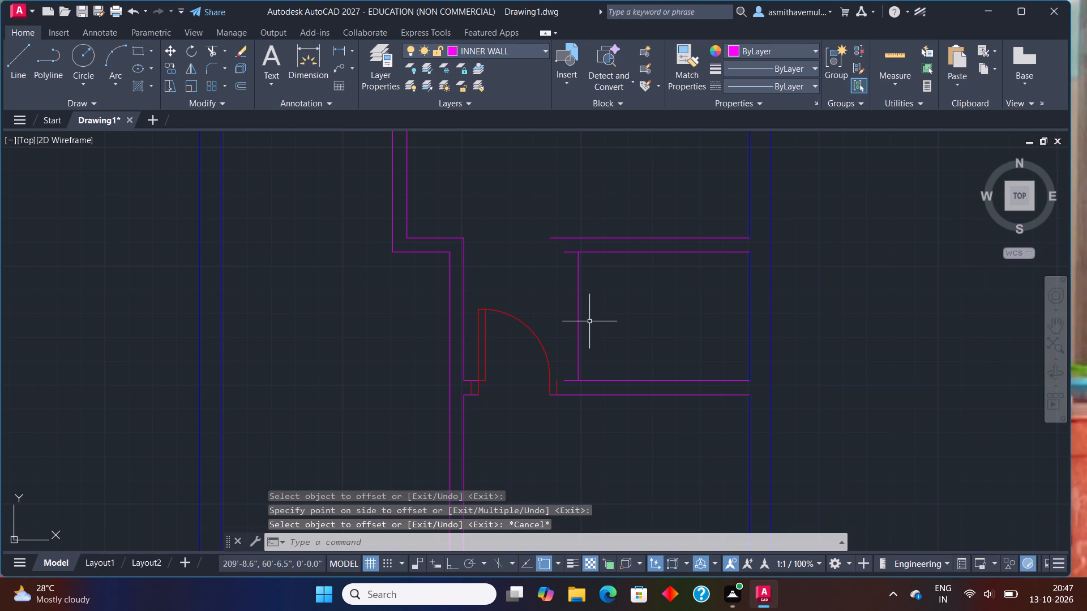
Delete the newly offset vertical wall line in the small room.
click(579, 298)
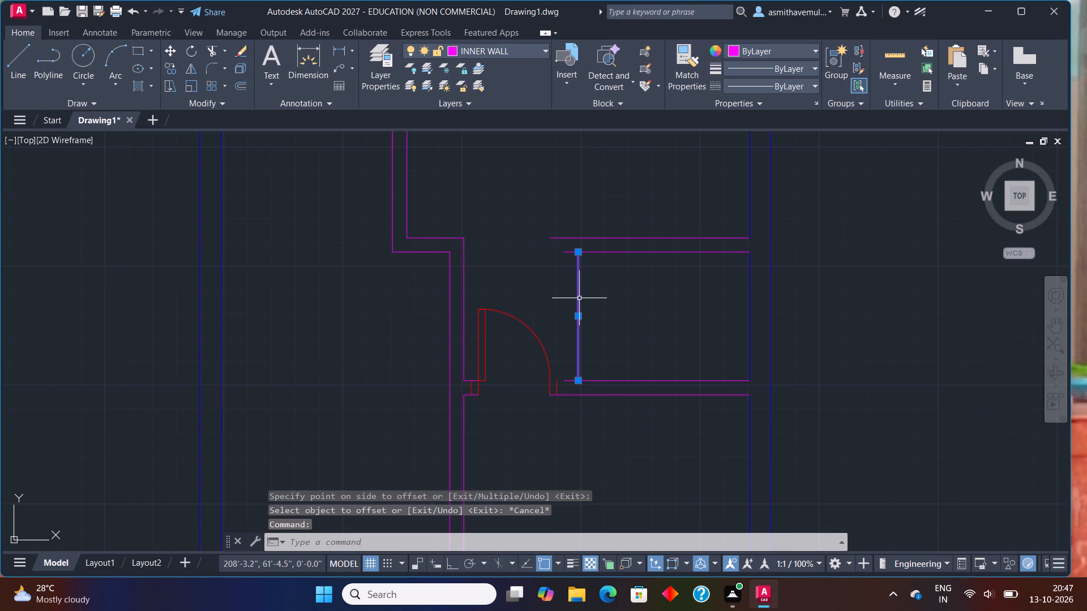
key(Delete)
Offset the inner face of the right outer wall 5' to the left to form the small room's left wall face.
key(o)
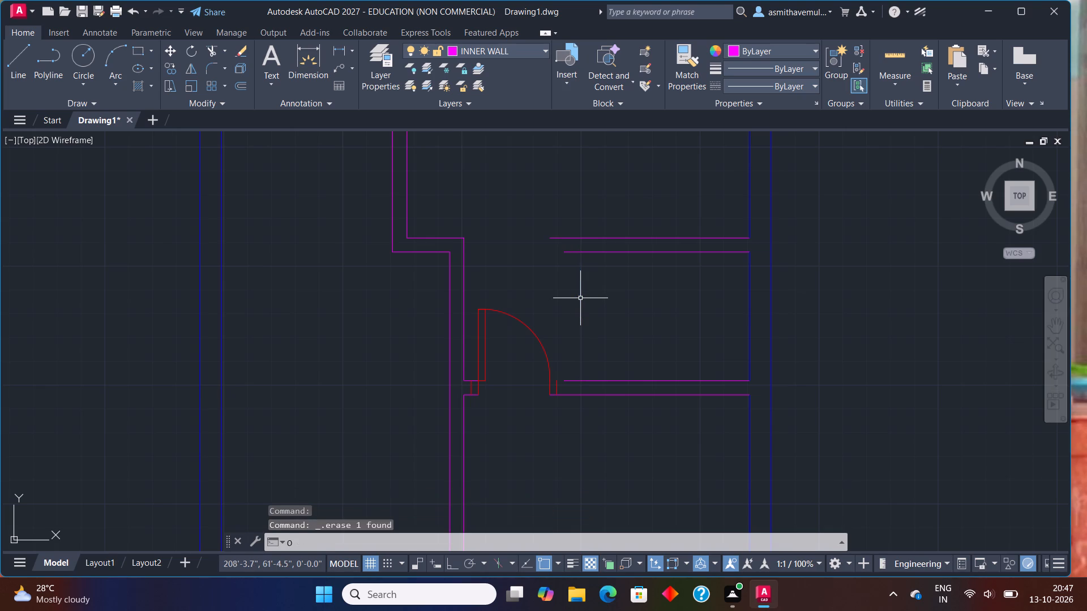
key(Return)
text(5')
key(Return)
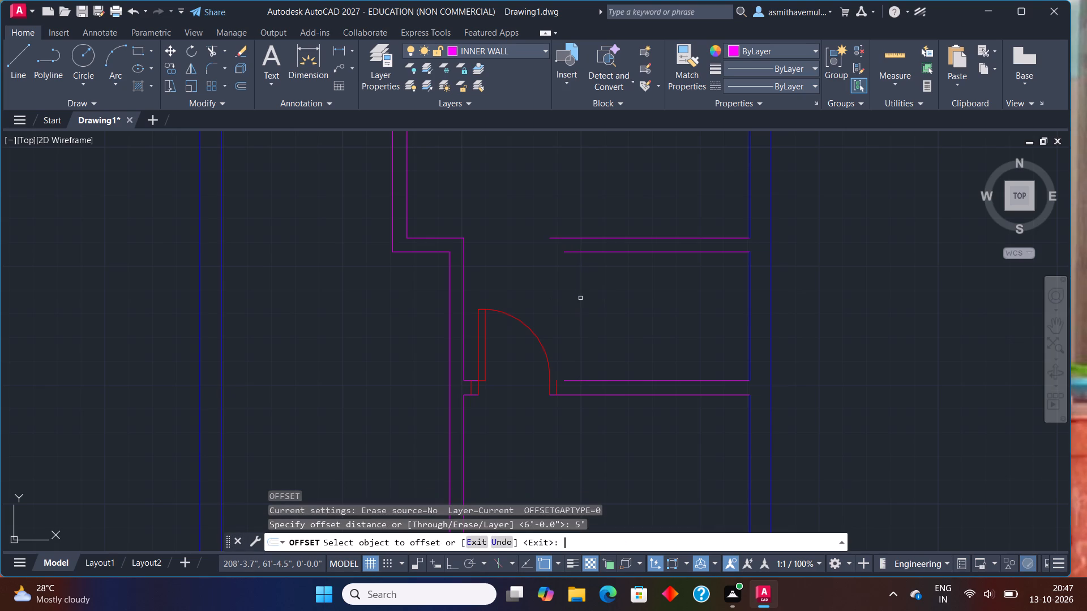
click(751, 319)
click(679, 320)
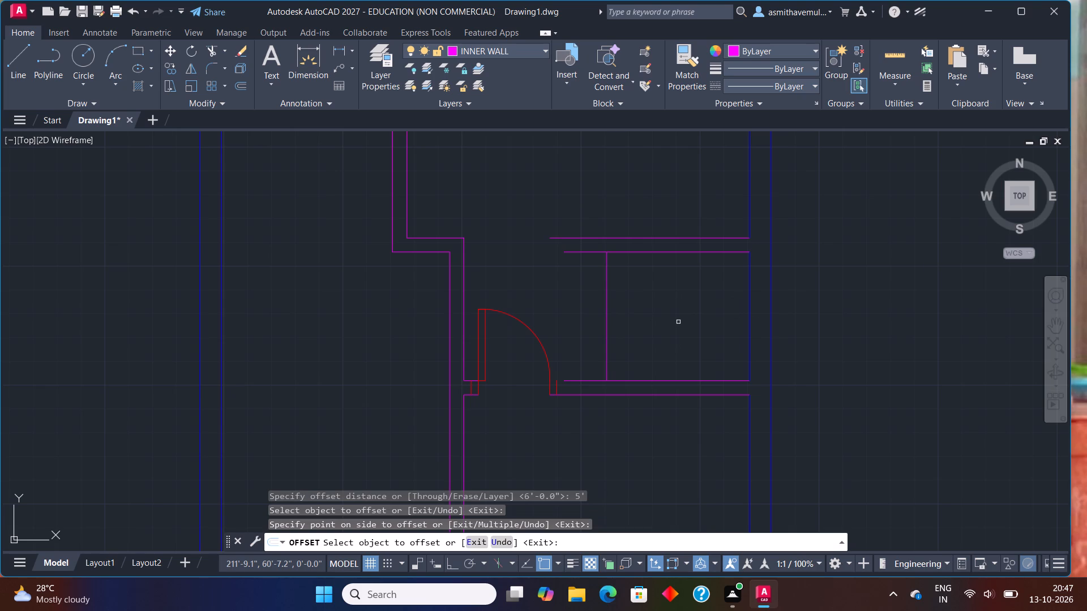
key(Escape)
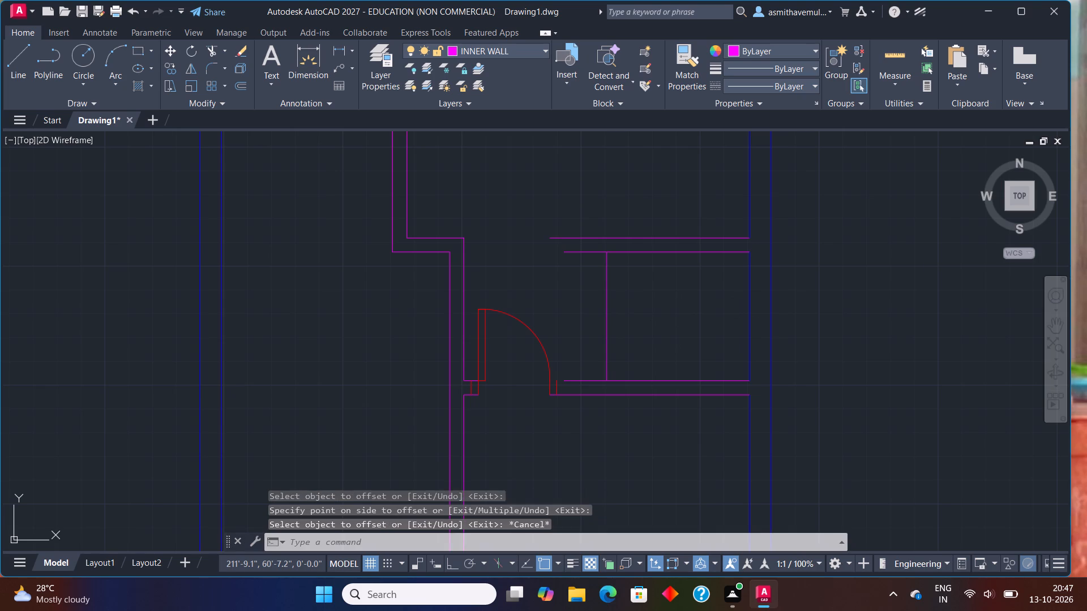
Offset the small room's left wall line 6" toward the door to give the wall its thickness.
key(o)
key(Return)
key(6)
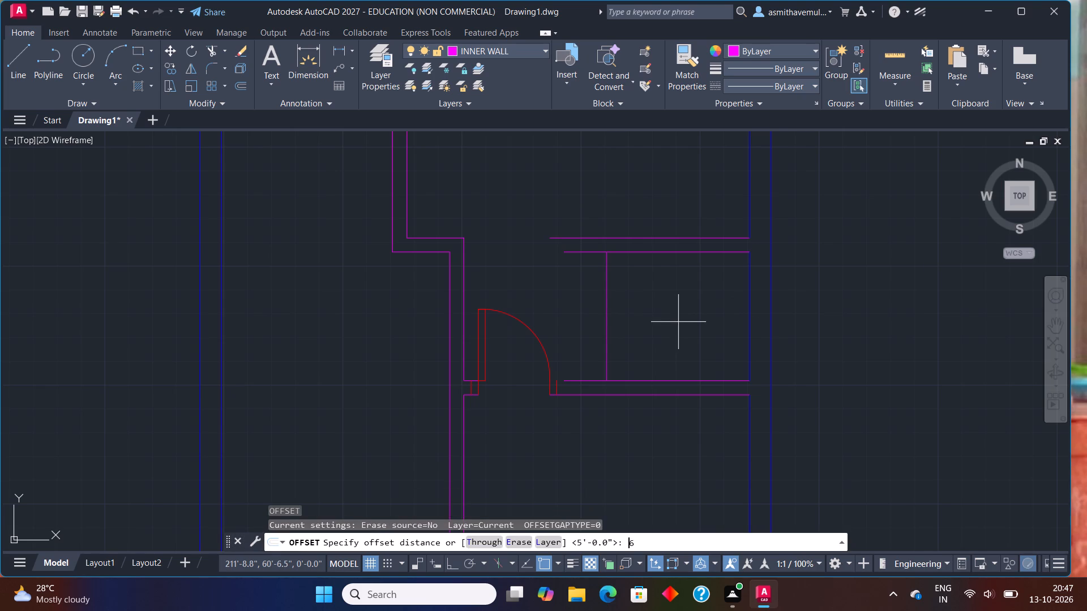
key(shift+quotedbl)
key(Return)
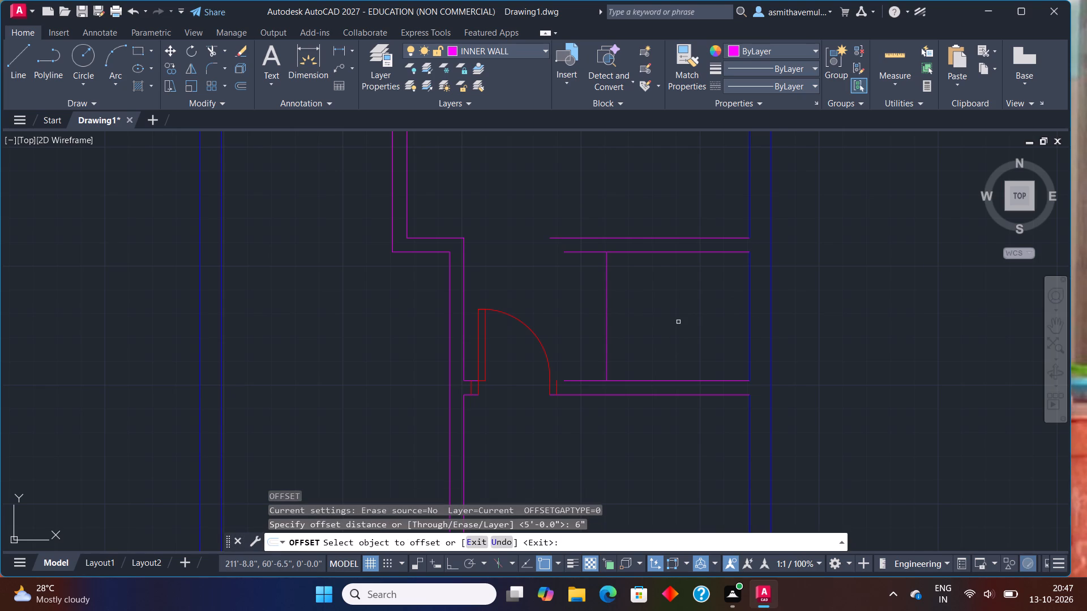
click(607, 283)
click(546, 287)
scroll(571, 384, up, 2)
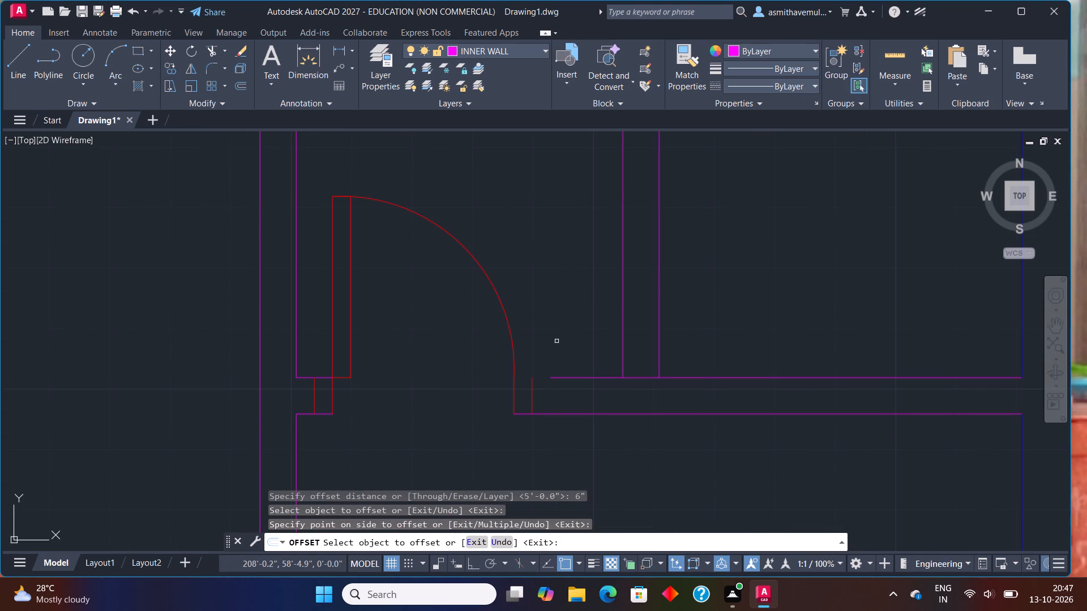
key(Escape)
Extend the upper line of the doorway's horizontal wall left to the right edge of the door opening.
text(EXTEB)
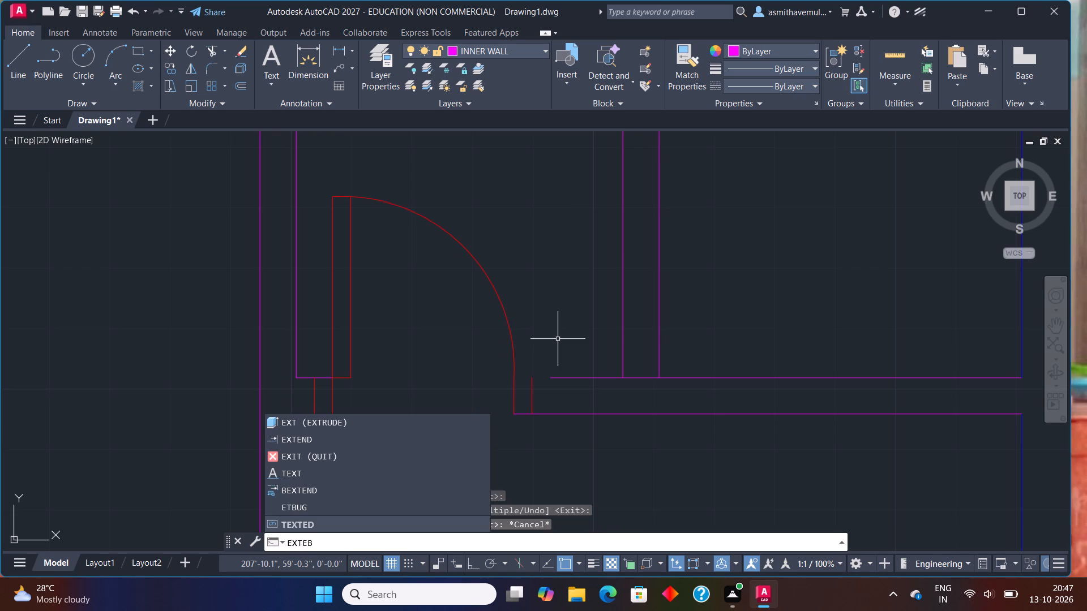
key(BackSpace)
text(ND)
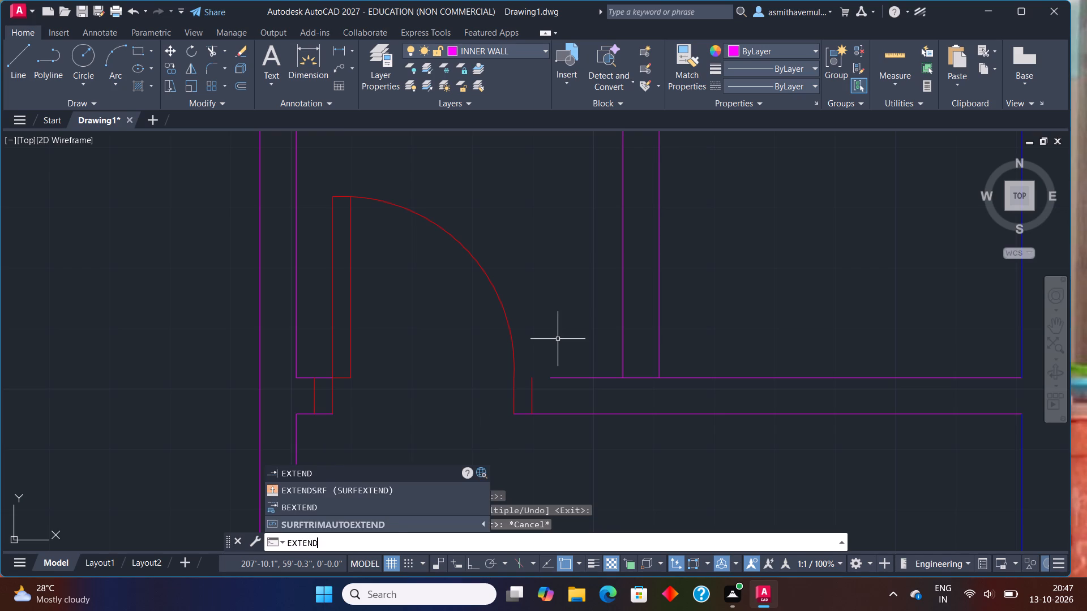
key(Return)
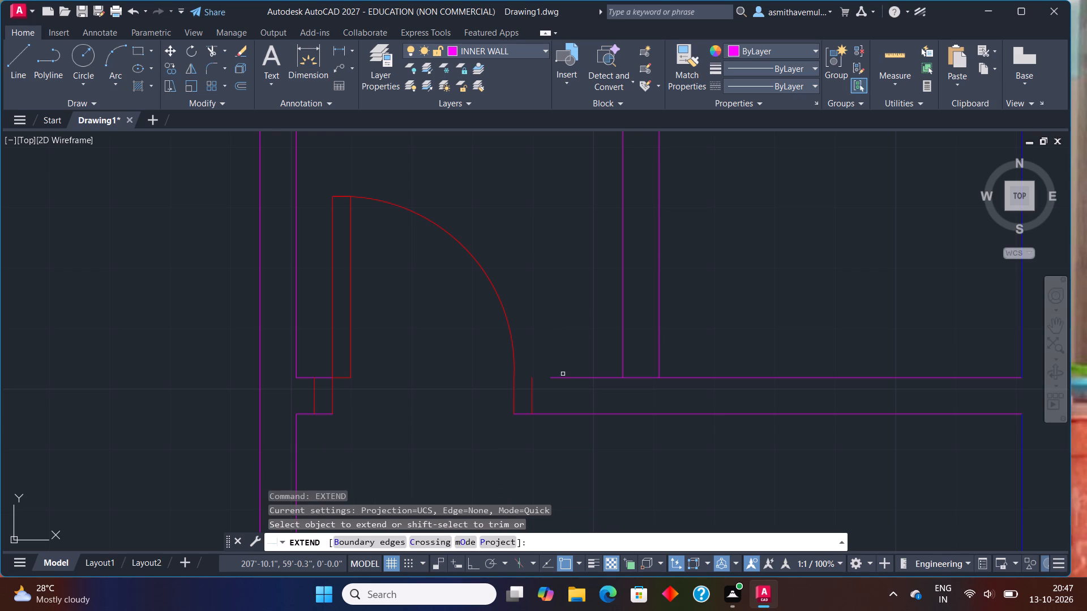
click(562, 377)
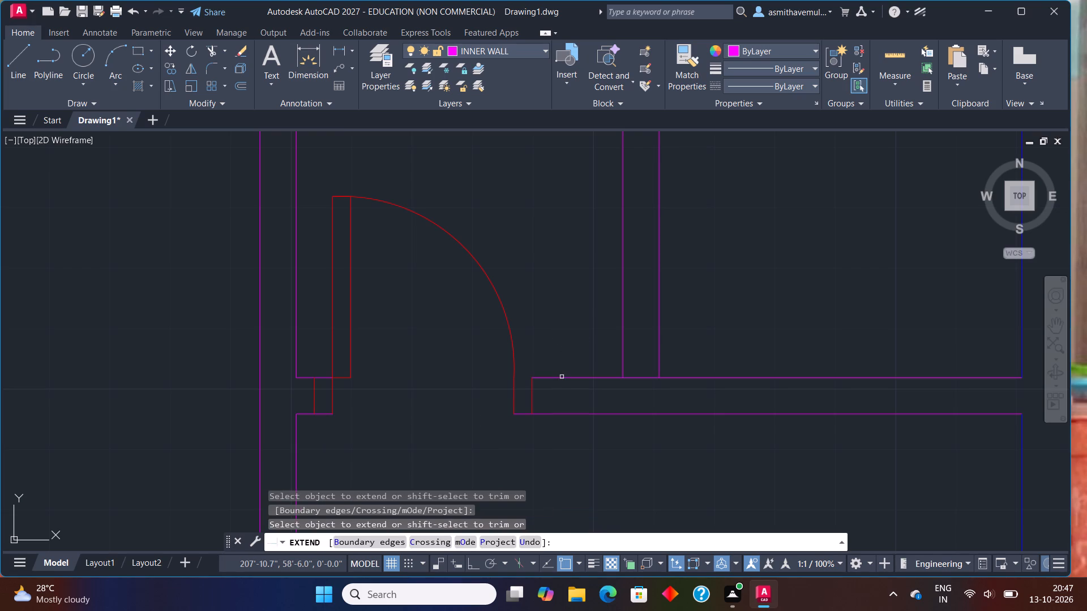
click(551, 377)
Extend the wall line nearer the door up to the top line of the small room's upper wall.
scroll(645, 296, down, 1)
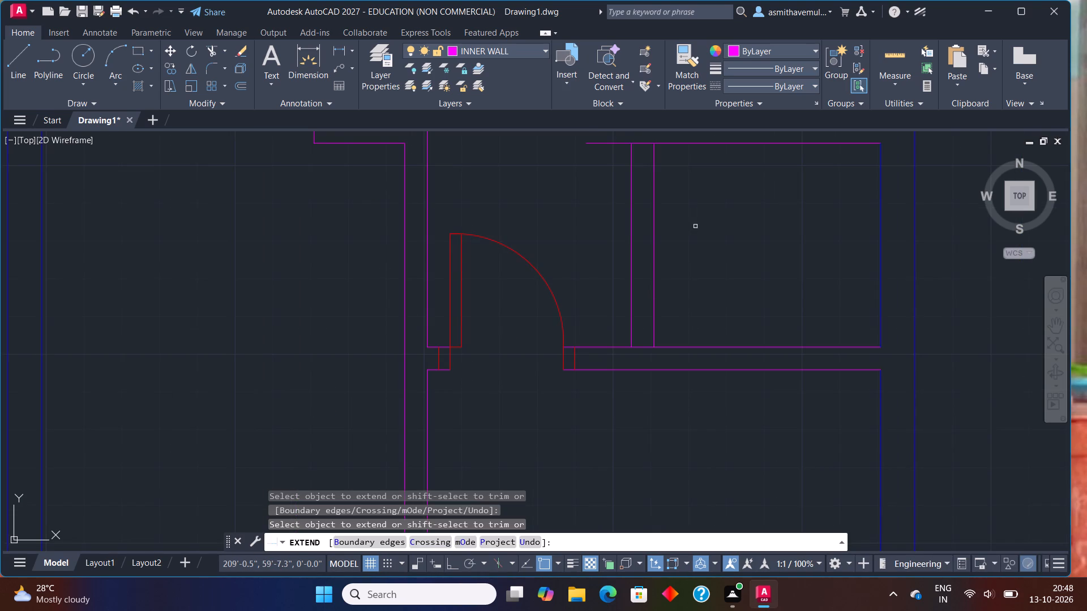
middle_drag(695, 226, 665, 305)
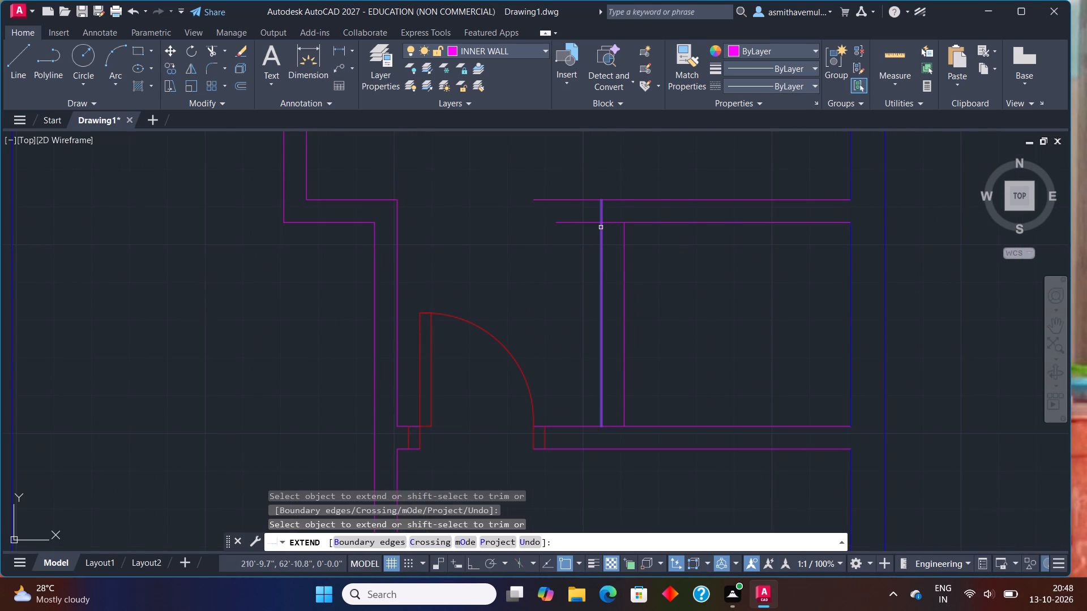
click(601, 227)
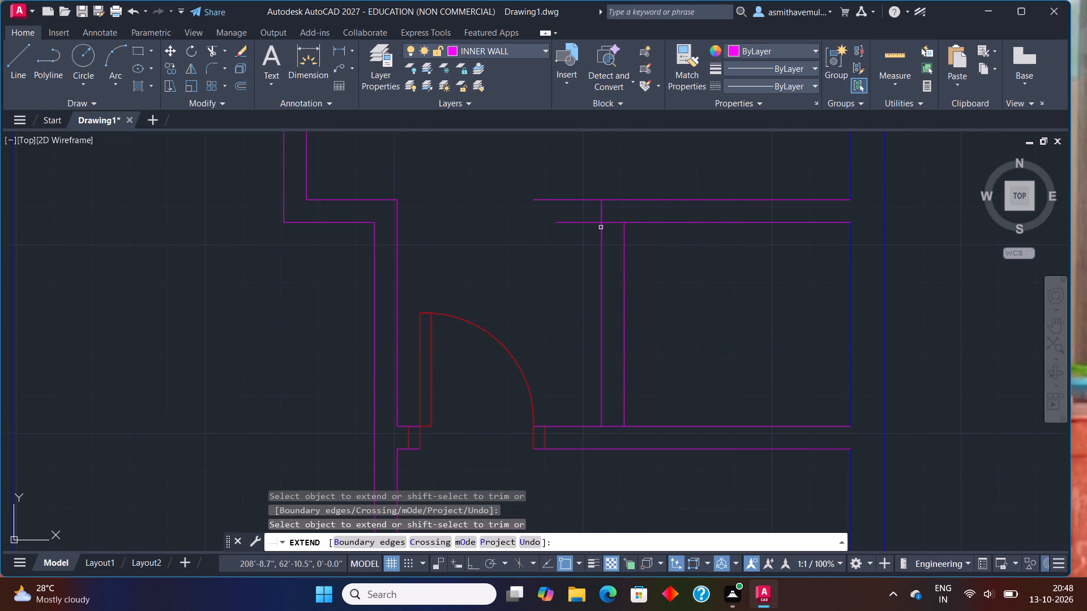
key(Escape)
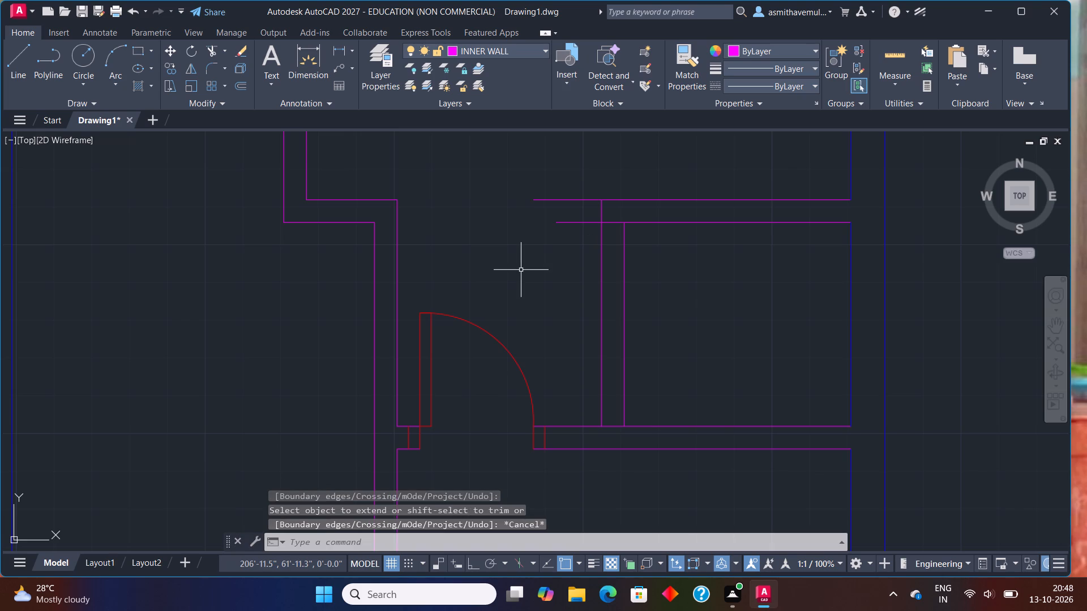
Trim the wall lines crossing the new wall's lower and upper junctions and the overhanging ends of the upper wall.
text(TRIM)
key(Return)
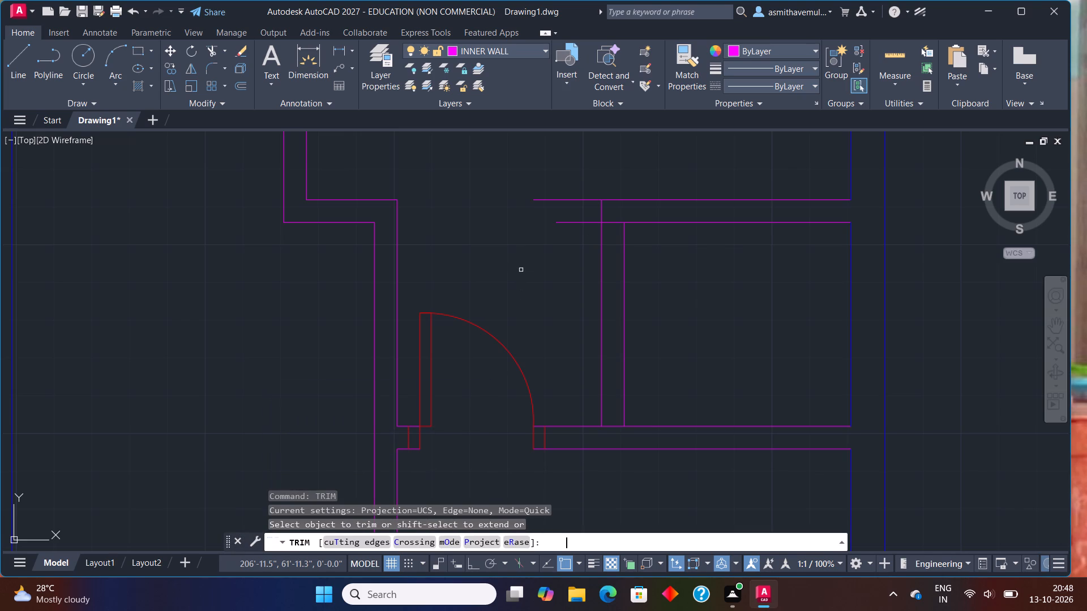
click(615, 427)
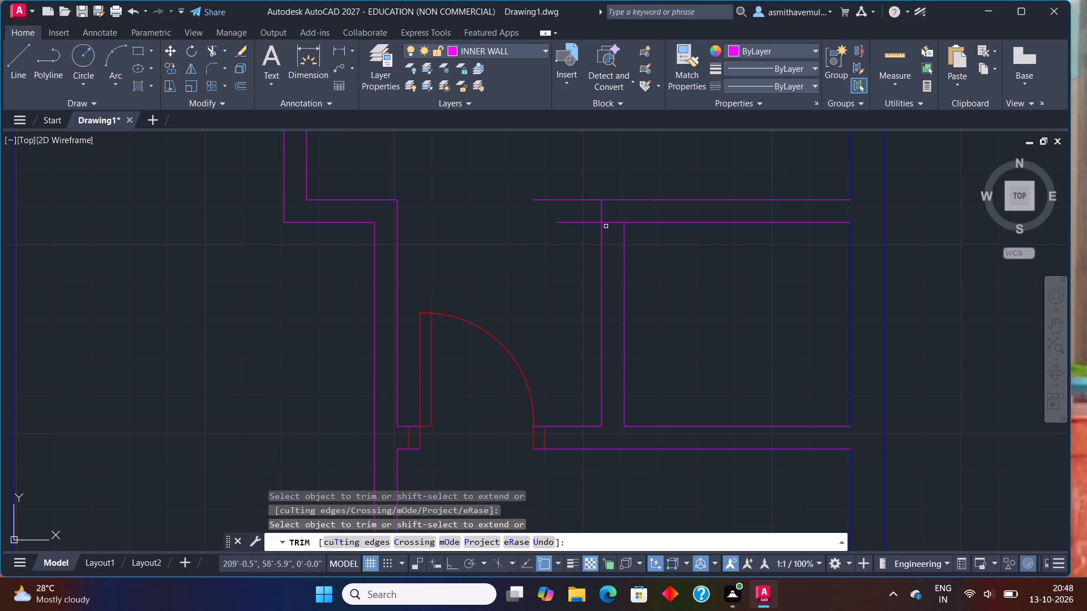
click(610, 221)
drag(577, 172, 571, 272)
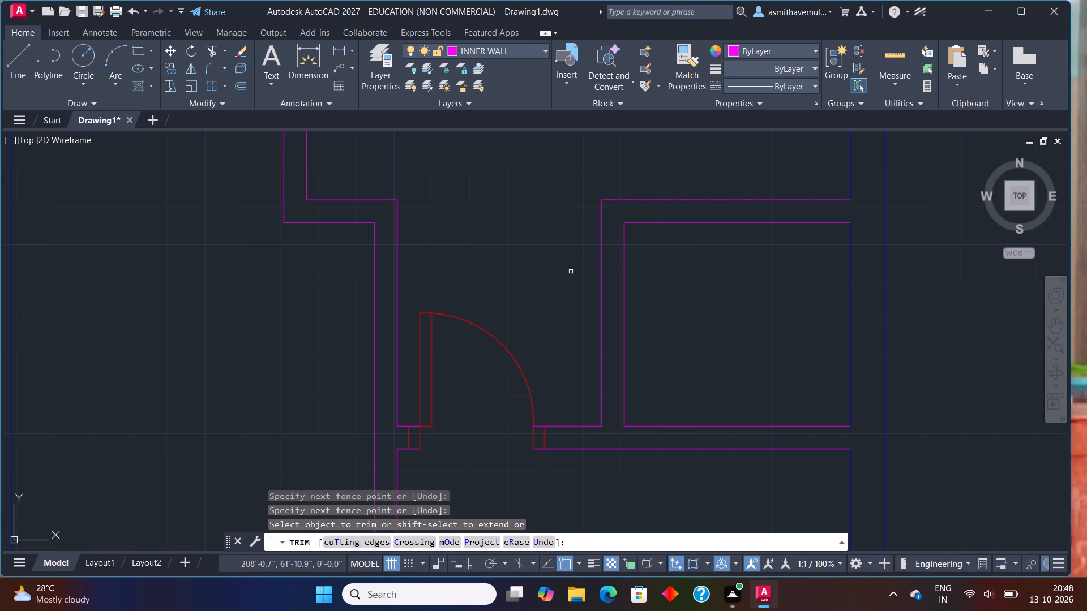
key(F1)
key(Escape)
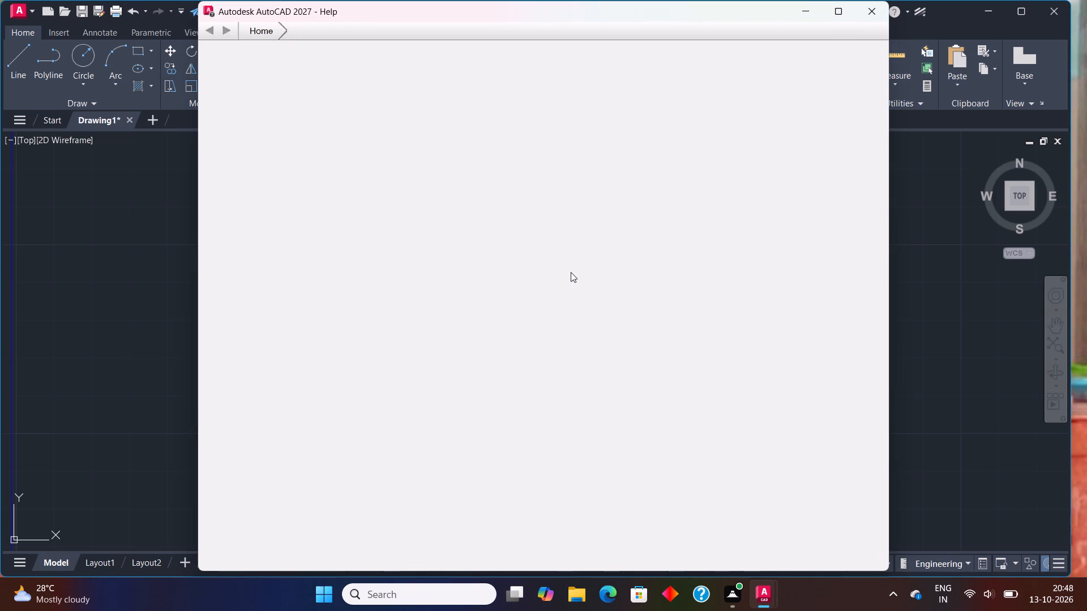
click(874, 12)
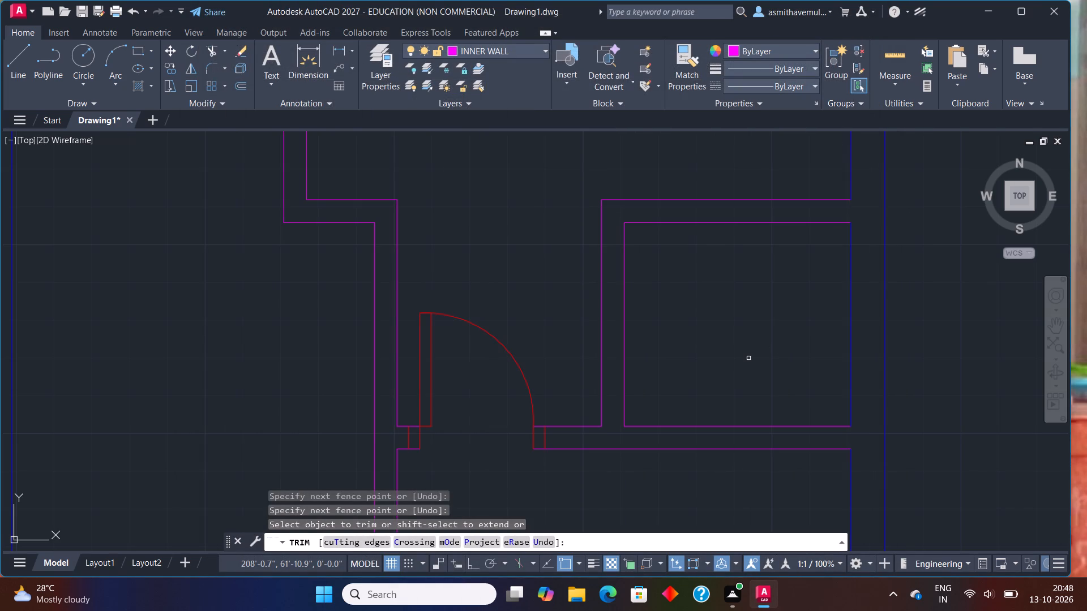
key(Escape)
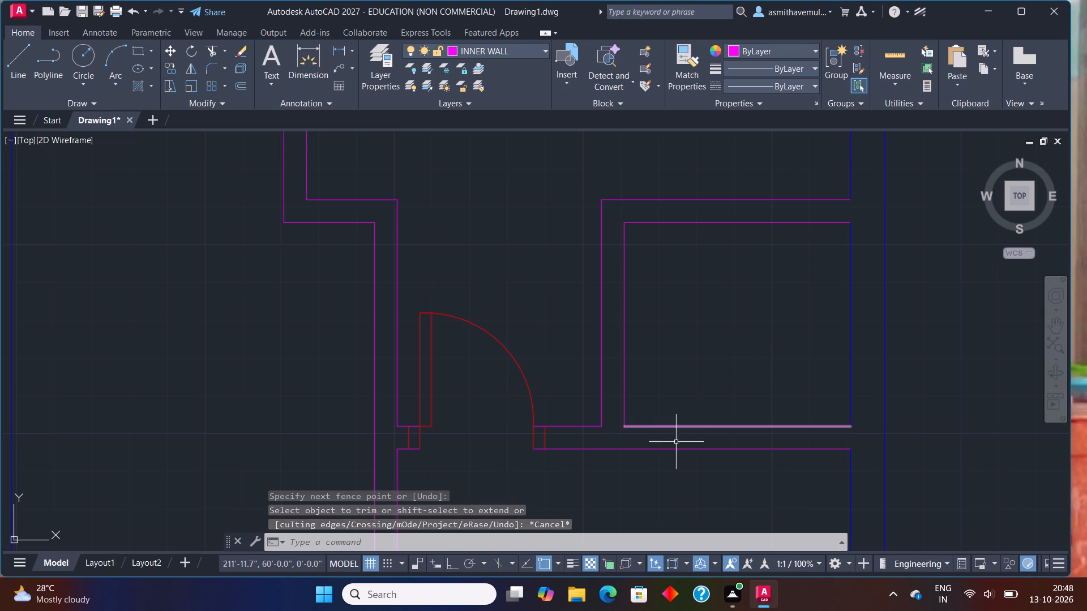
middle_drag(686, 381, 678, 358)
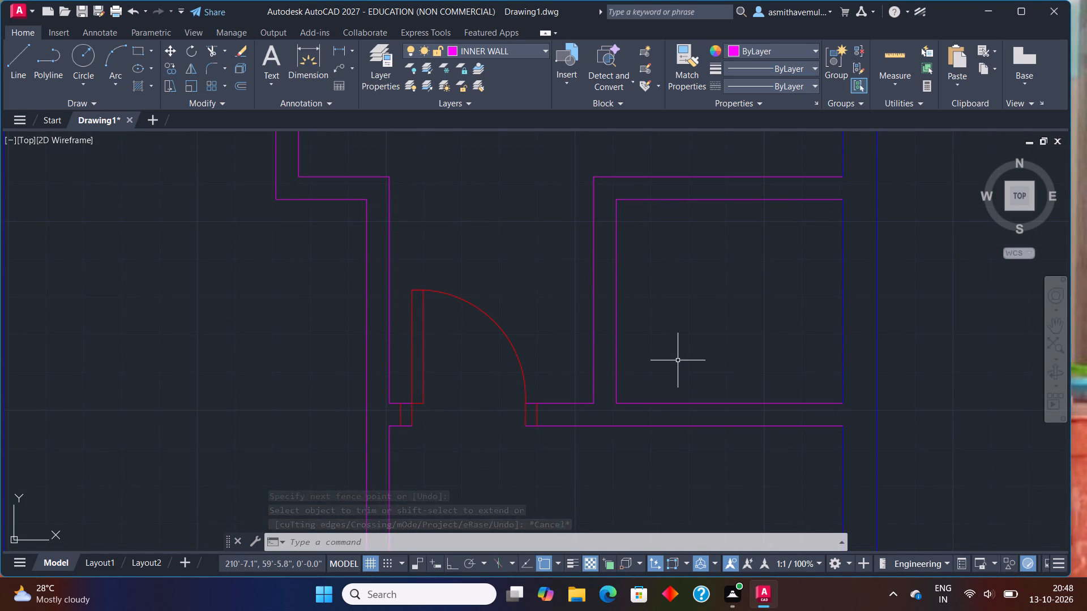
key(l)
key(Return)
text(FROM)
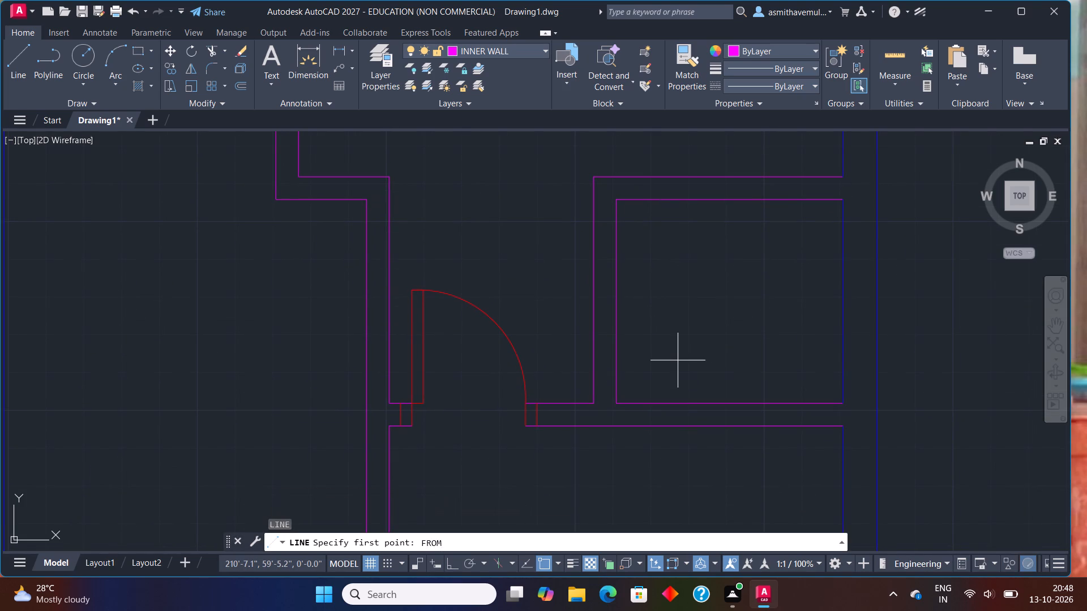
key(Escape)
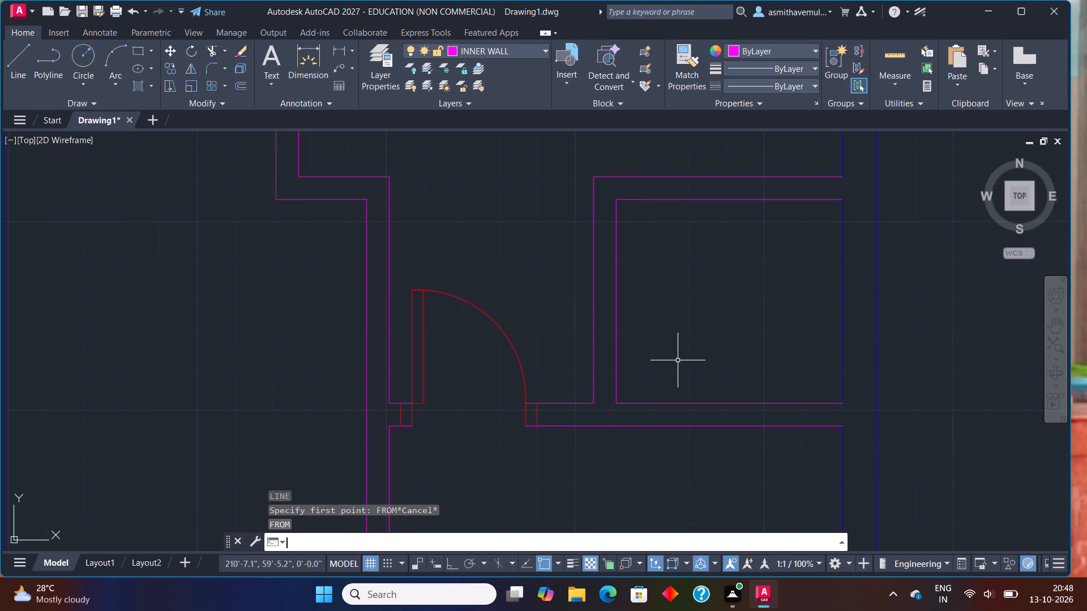
Make DOORS the current layer.
click(505, 50)
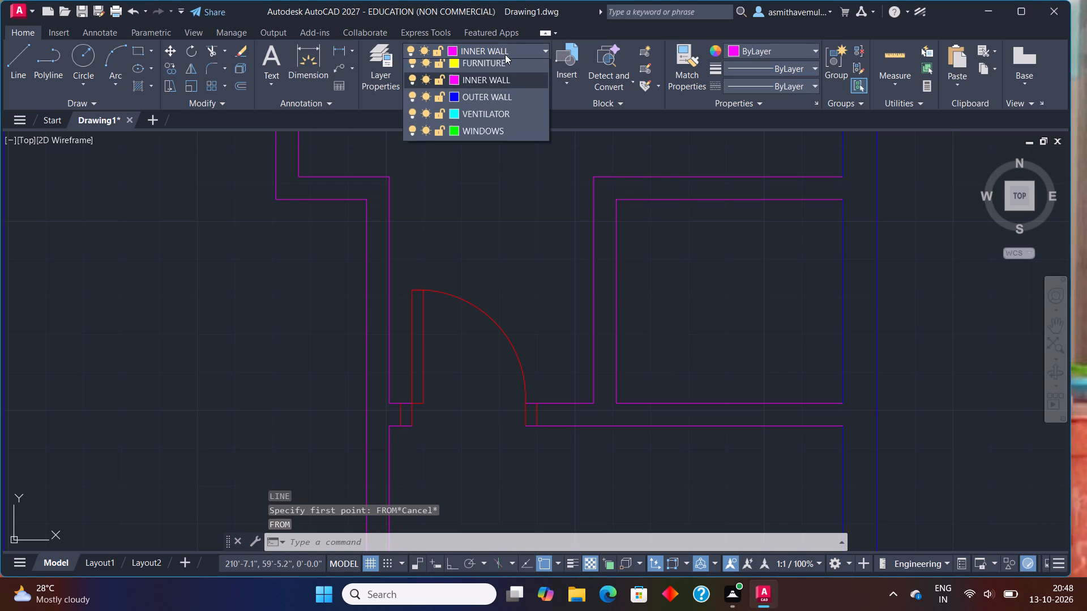
click(493, 100)
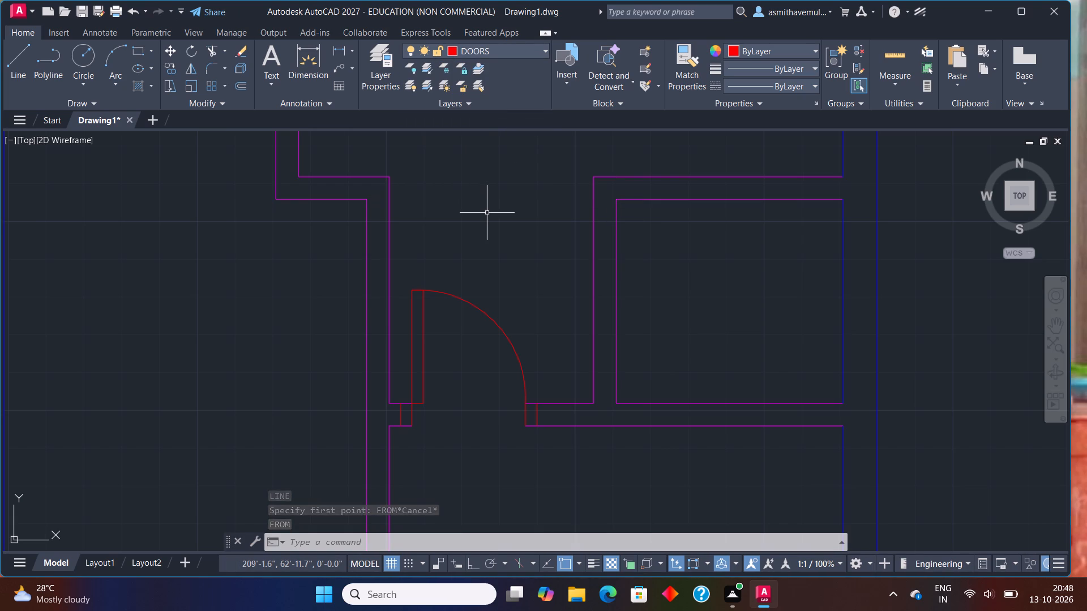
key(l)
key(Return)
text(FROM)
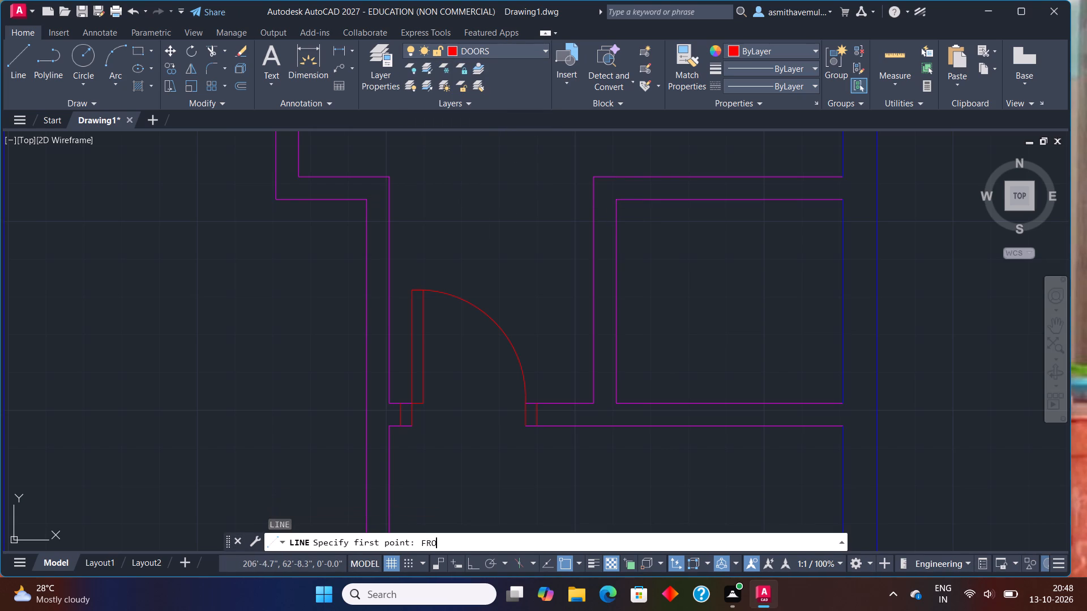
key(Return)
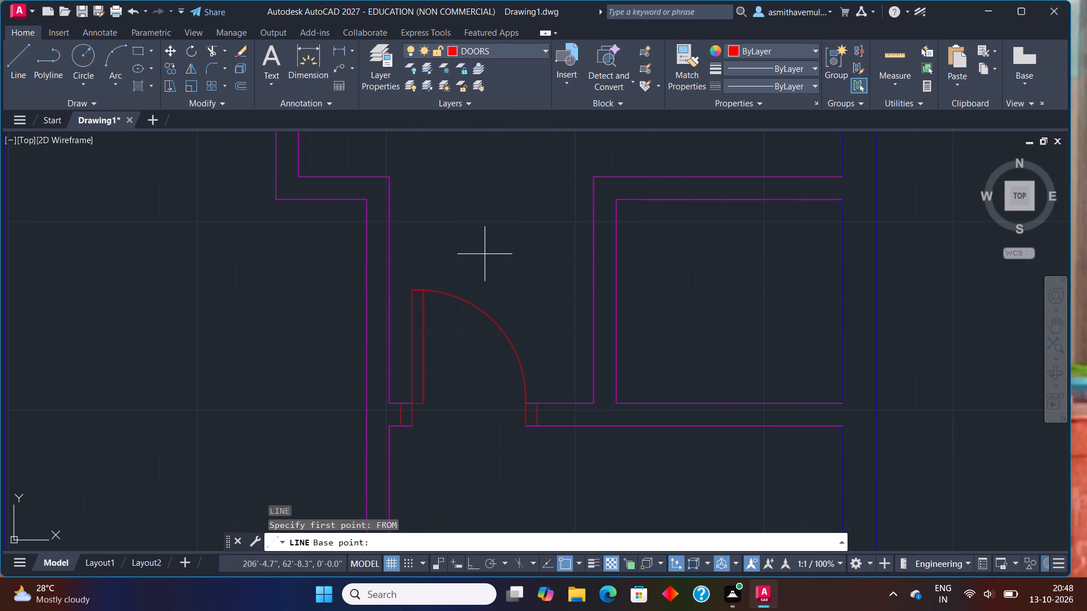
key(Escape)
Set the Offset layer option to Current so offset copies go on the current layer.
key(o)
key(Return)
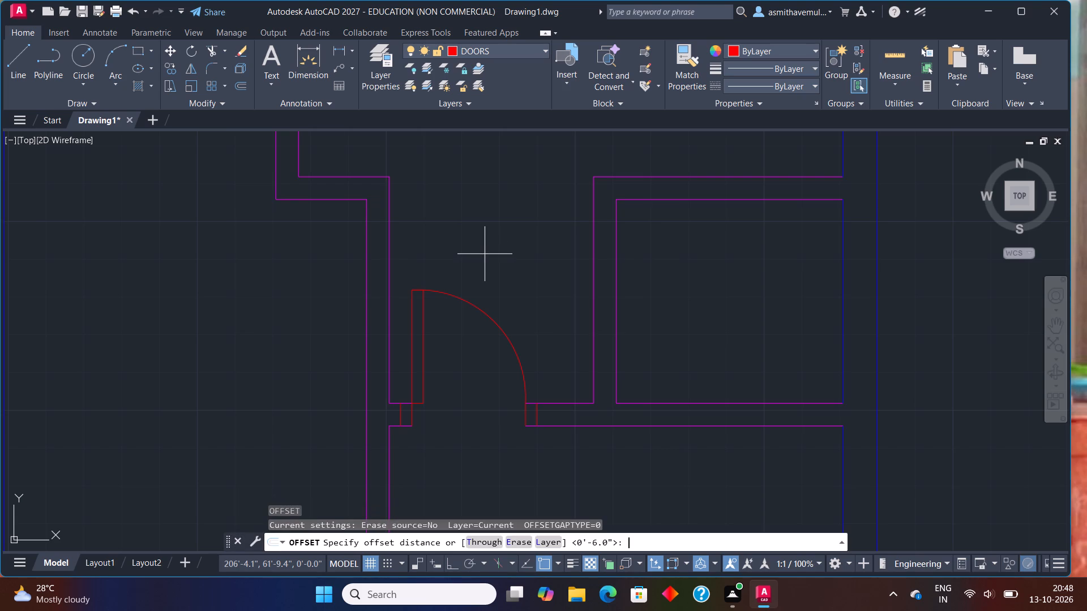
click(541, 547)
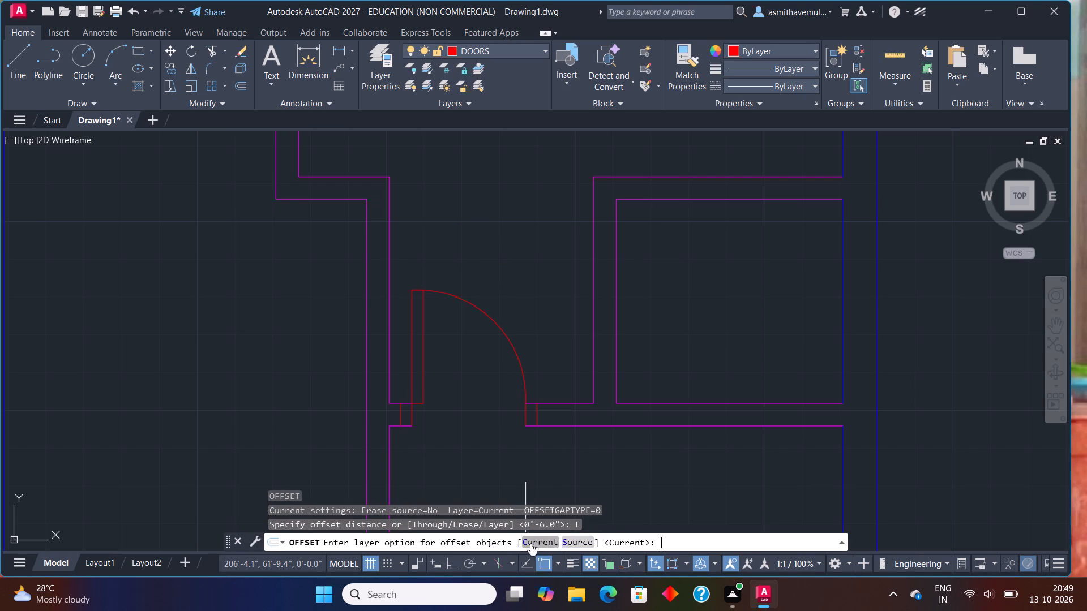
click(525, 540)
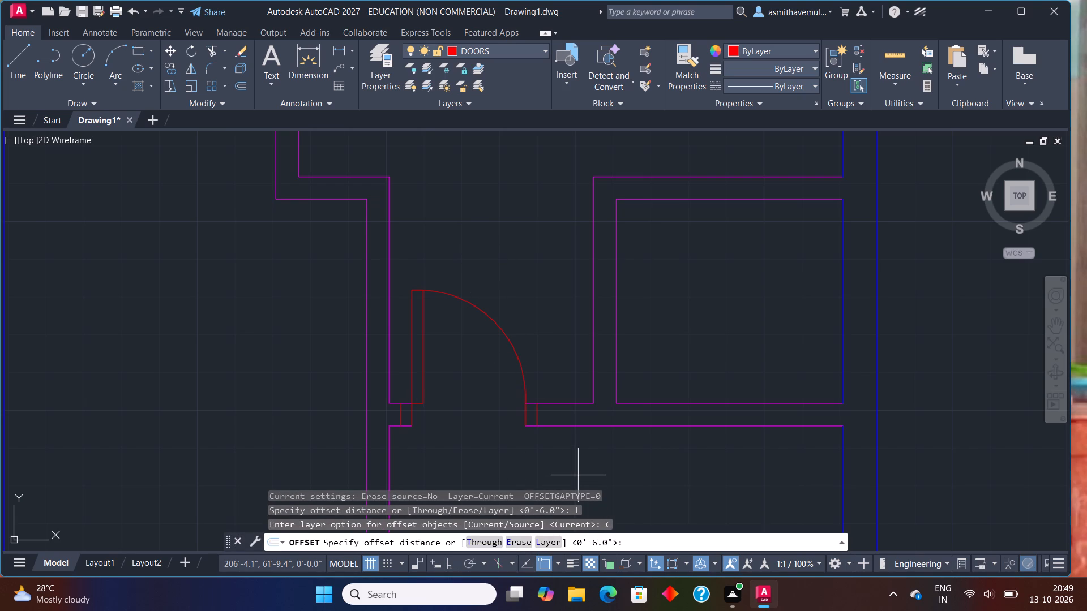
key(Escape)
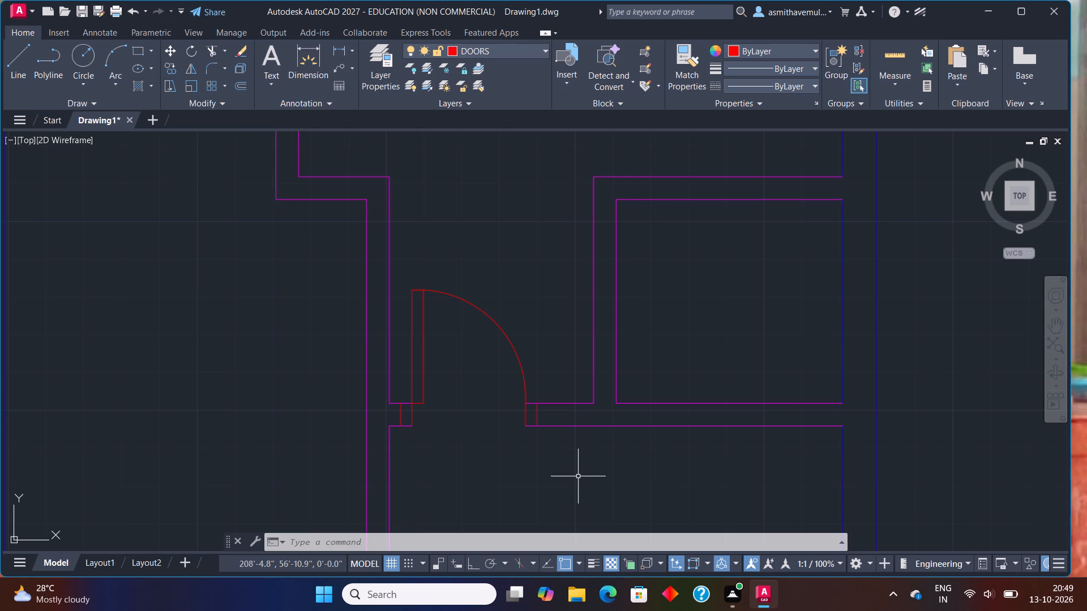
Draw a line straight across the horizontal wall, starting 3" right of the small room's lower-left inner corner.
key(l)
key(Return)
text(FROM)
key(Return)
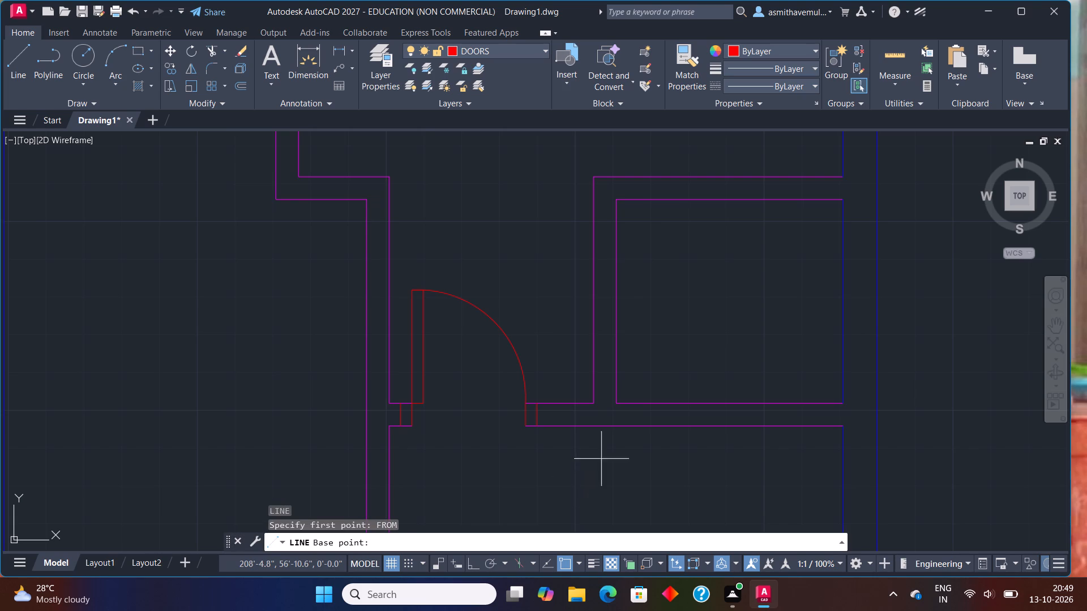
click(614, 402)
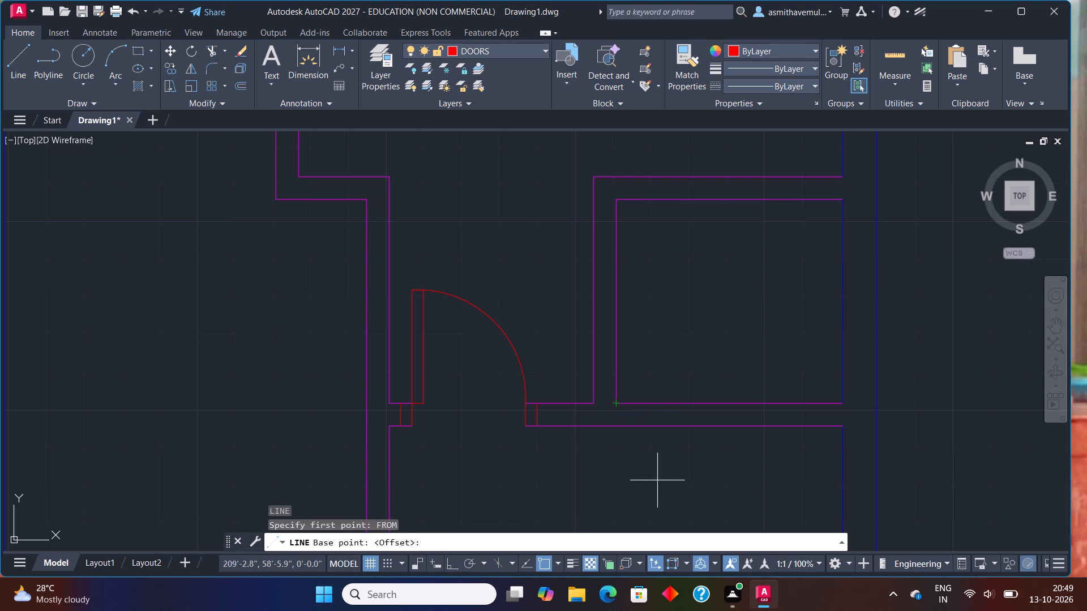
text(@3)
text(",0)
key(Return)
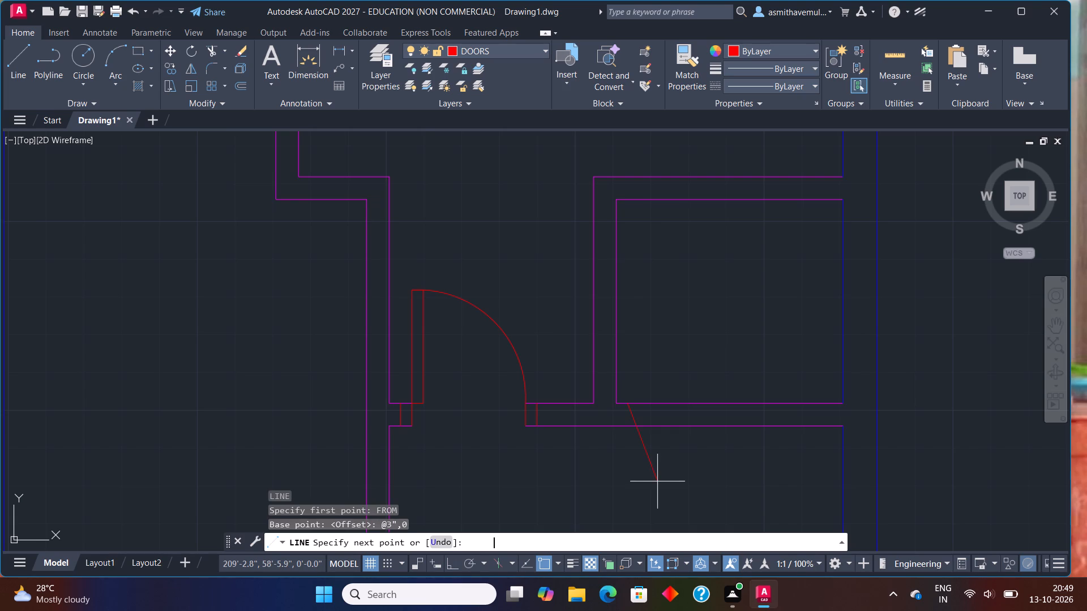
scroll(657, 472, up, 1)
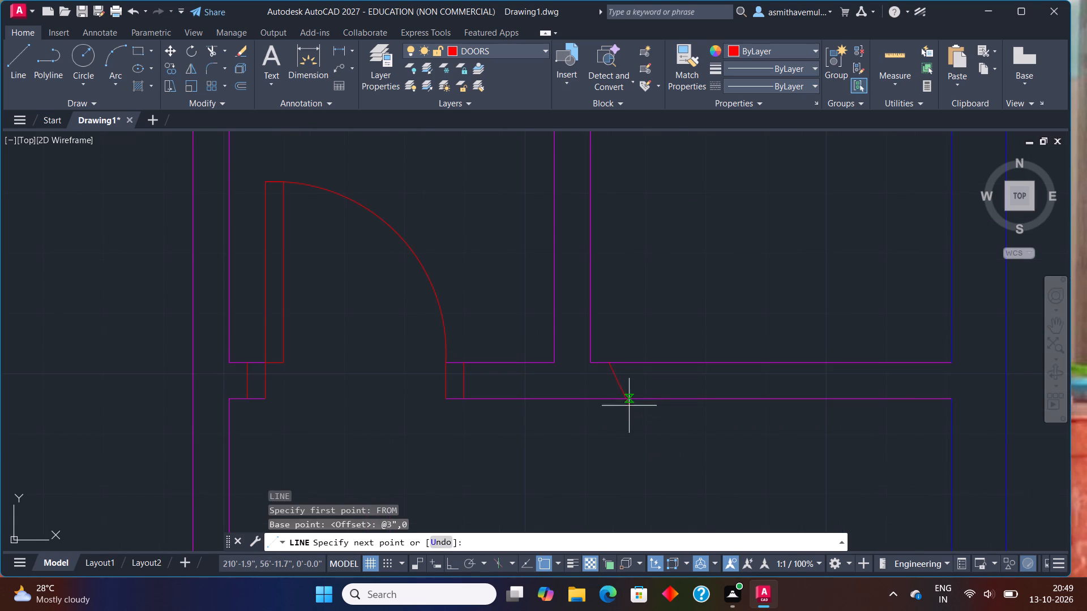
click(606, 397)
key(Escape)
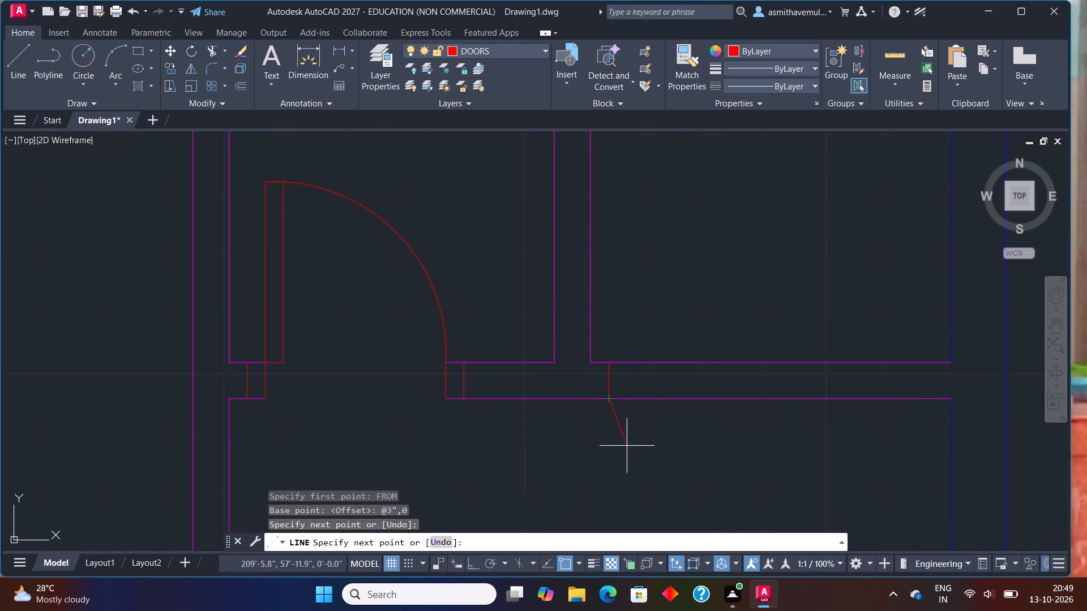
Offset the new line across the wall 3" to the right.
key(o)
key(Return)
key(3)
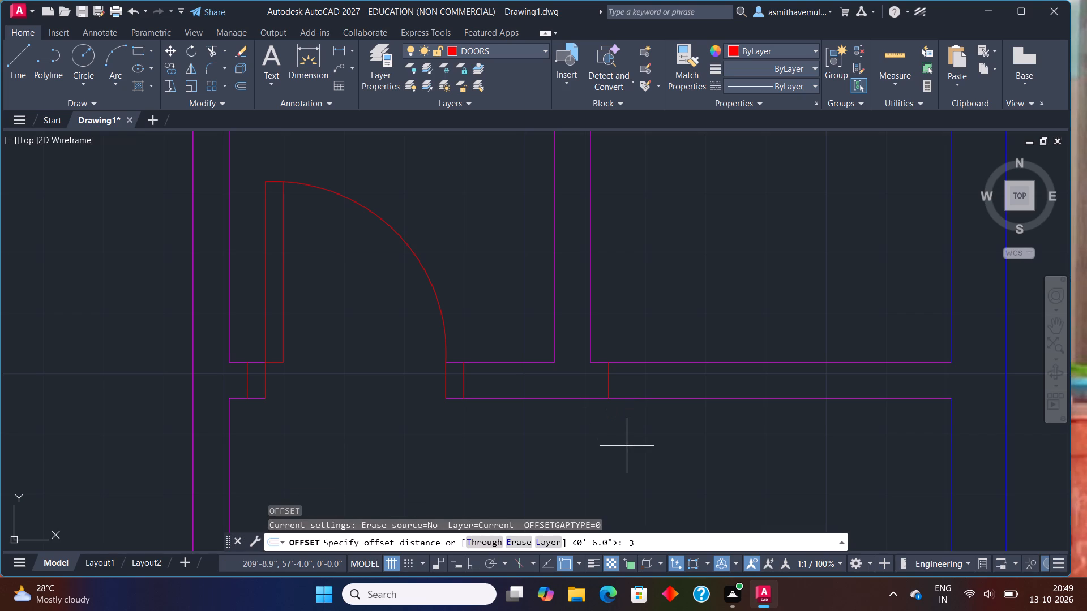
key(shift+quotedbl)
key(Return)
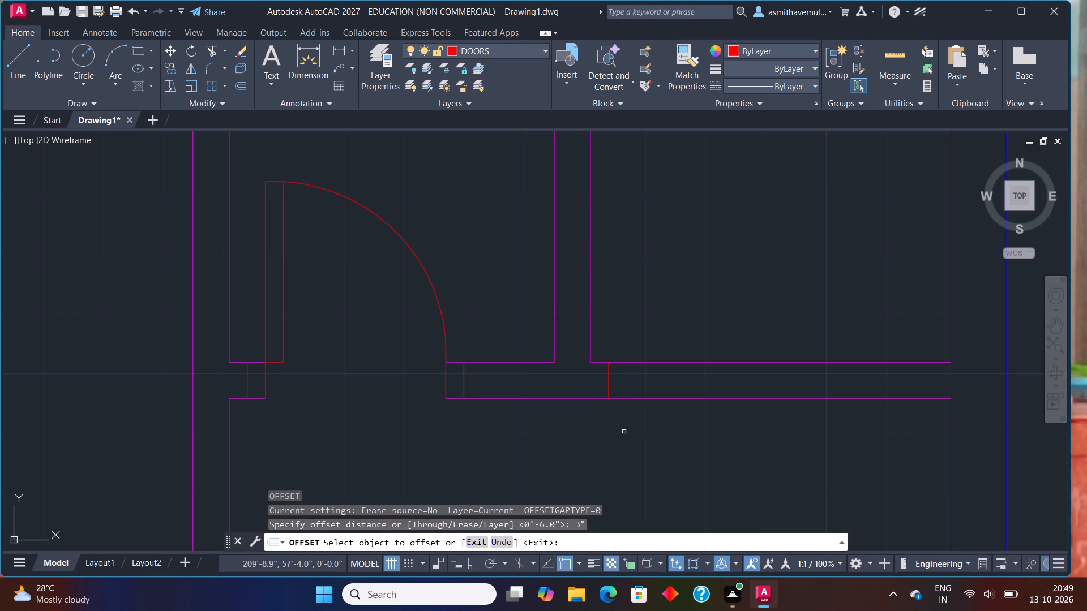
drag(609, 380, 624, 376)
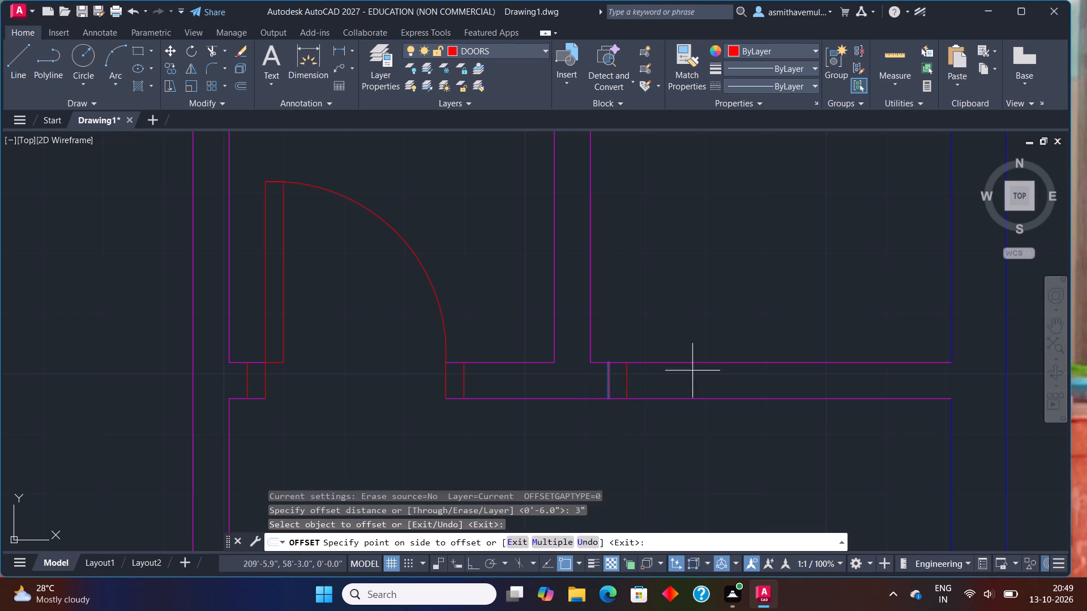
click(692, 371)
key(Escape)
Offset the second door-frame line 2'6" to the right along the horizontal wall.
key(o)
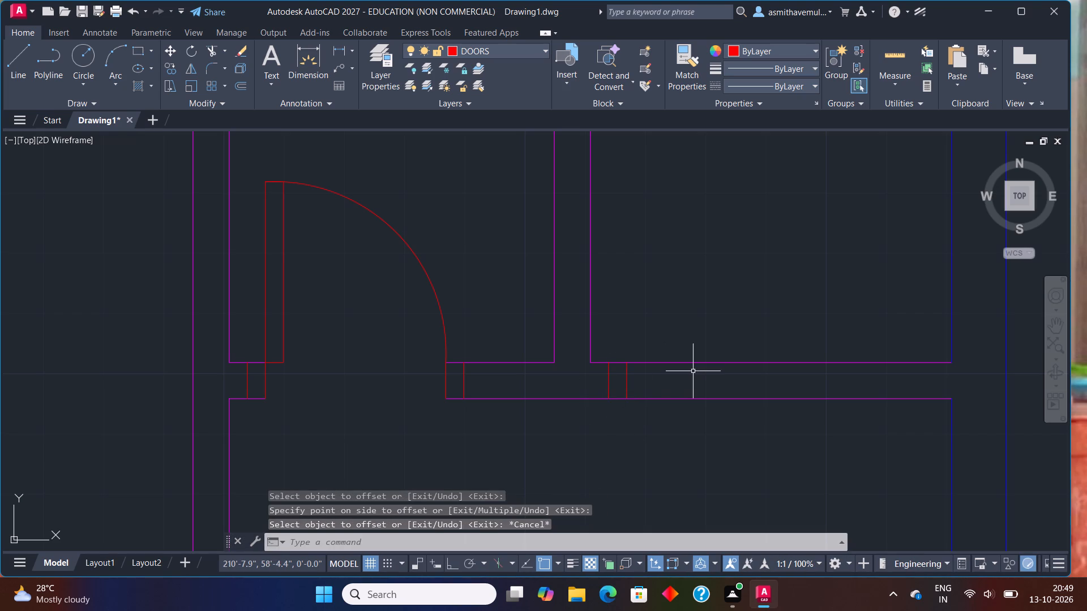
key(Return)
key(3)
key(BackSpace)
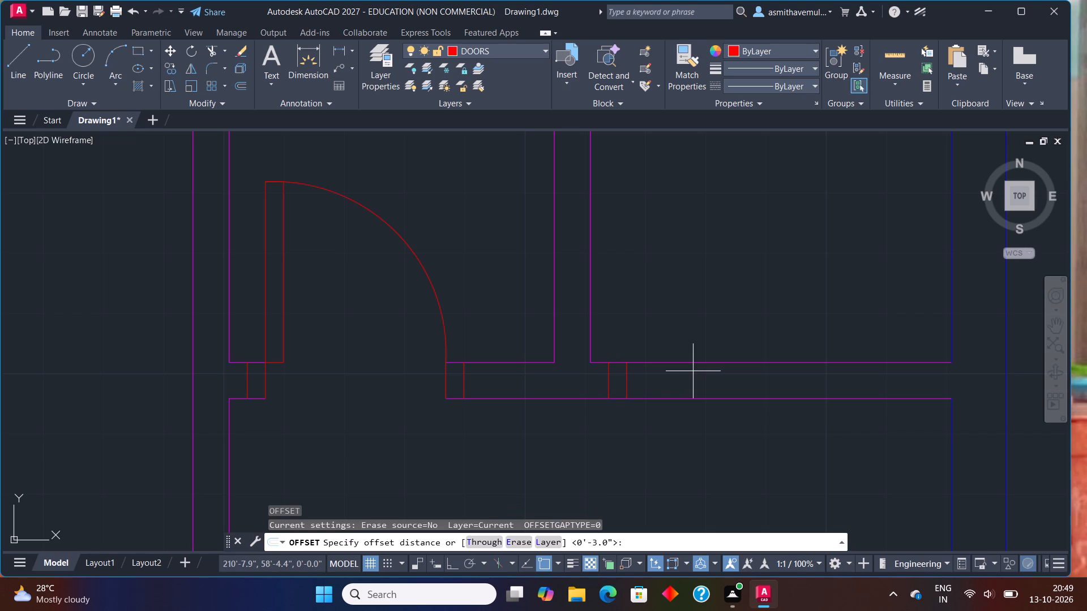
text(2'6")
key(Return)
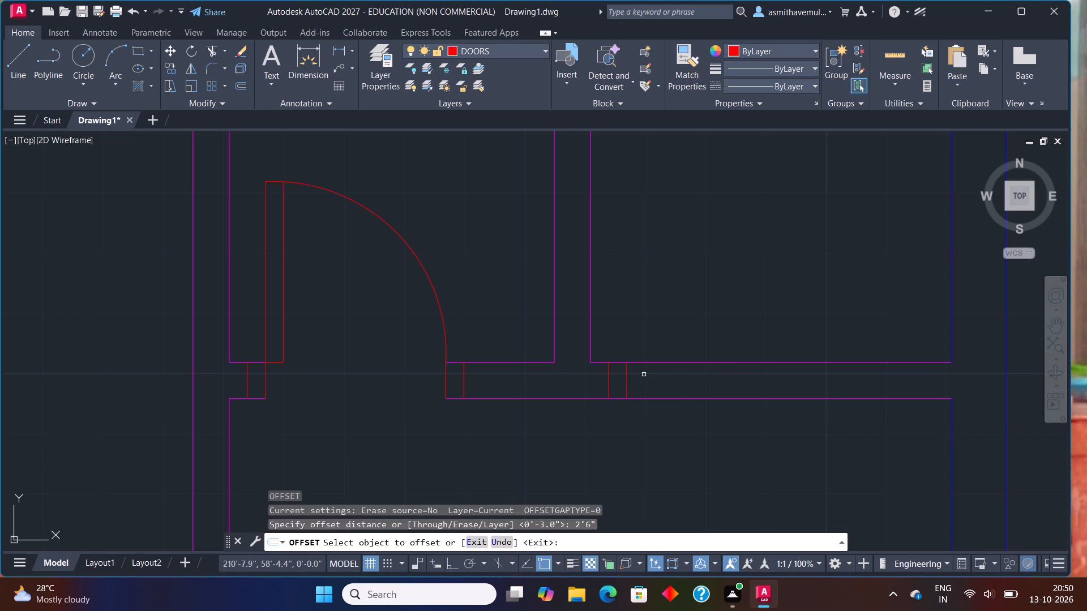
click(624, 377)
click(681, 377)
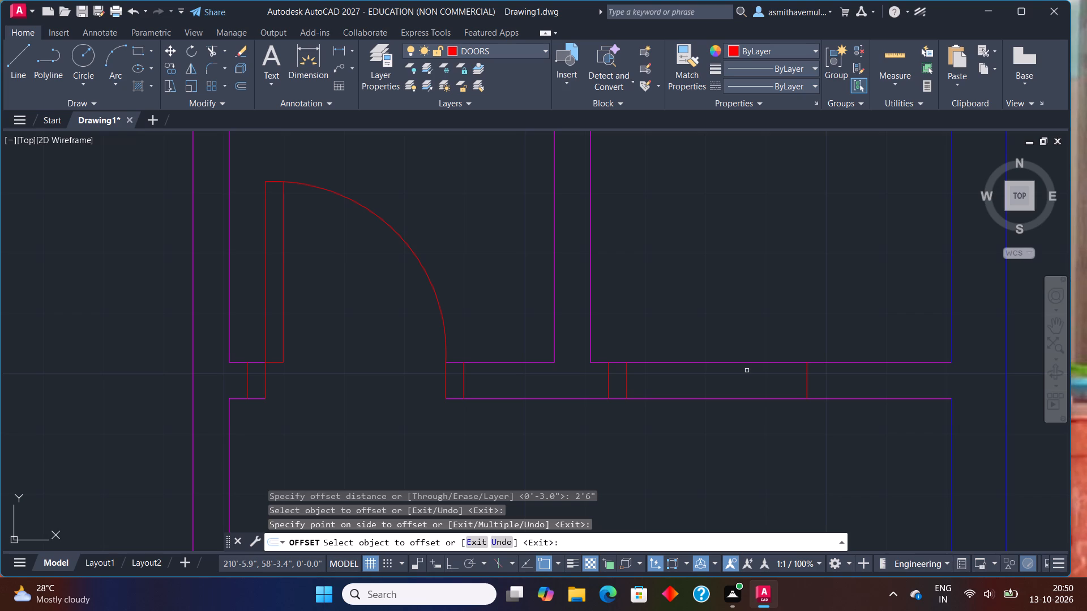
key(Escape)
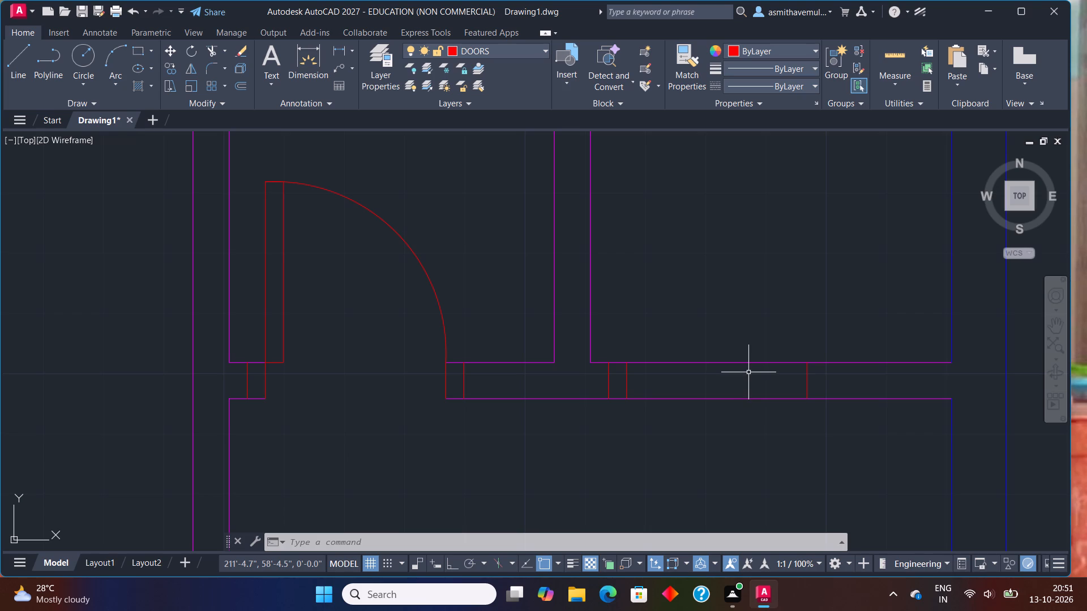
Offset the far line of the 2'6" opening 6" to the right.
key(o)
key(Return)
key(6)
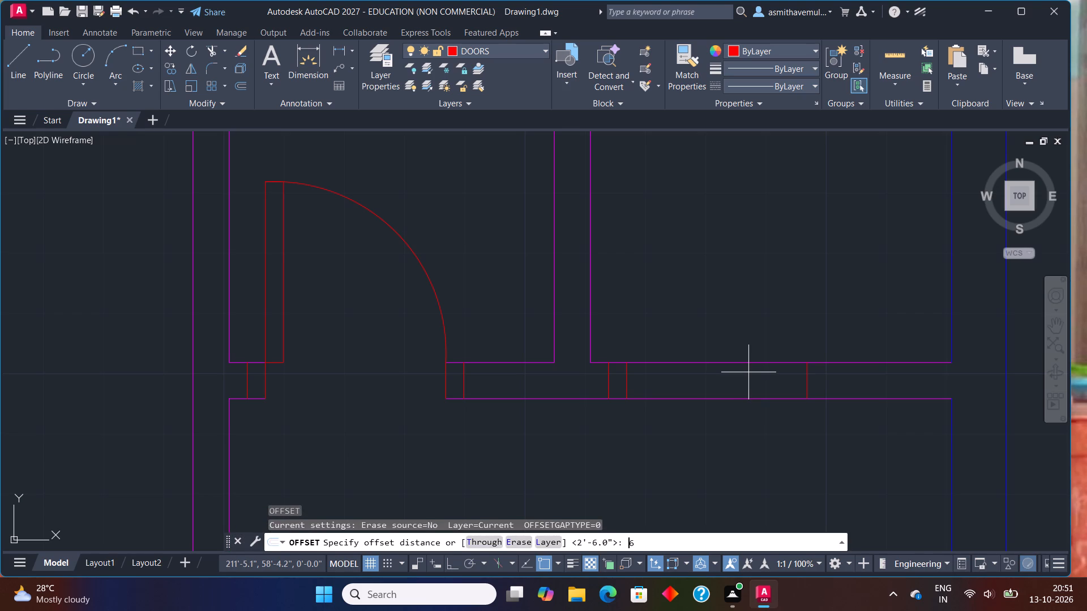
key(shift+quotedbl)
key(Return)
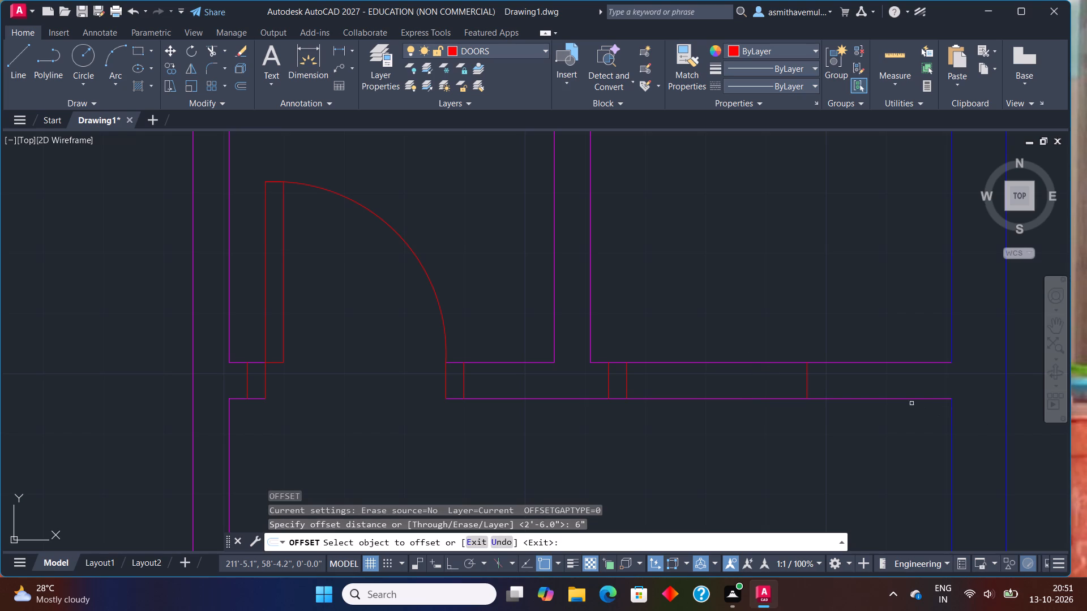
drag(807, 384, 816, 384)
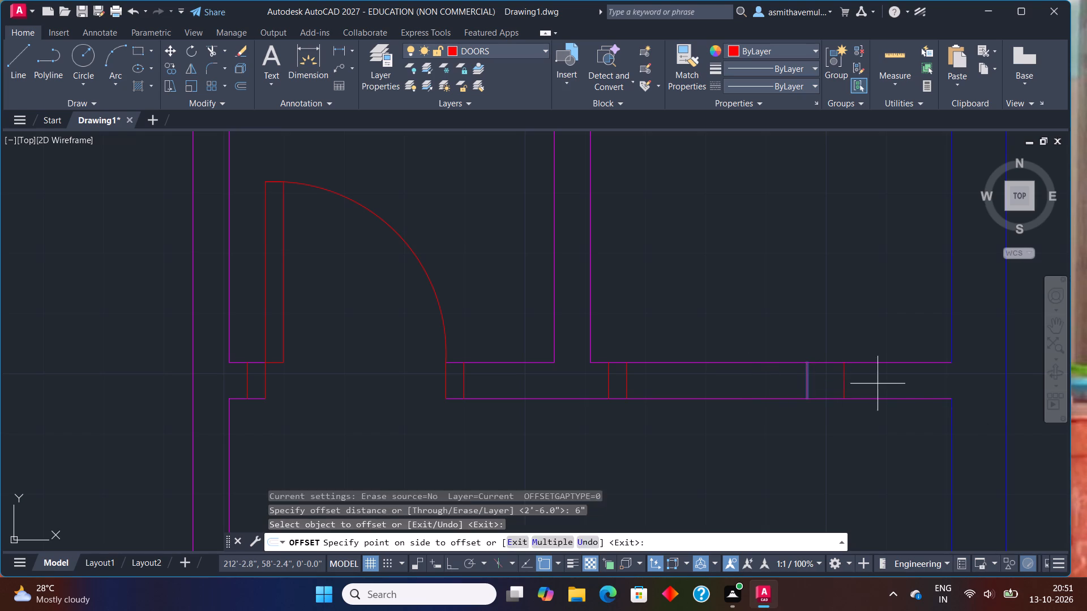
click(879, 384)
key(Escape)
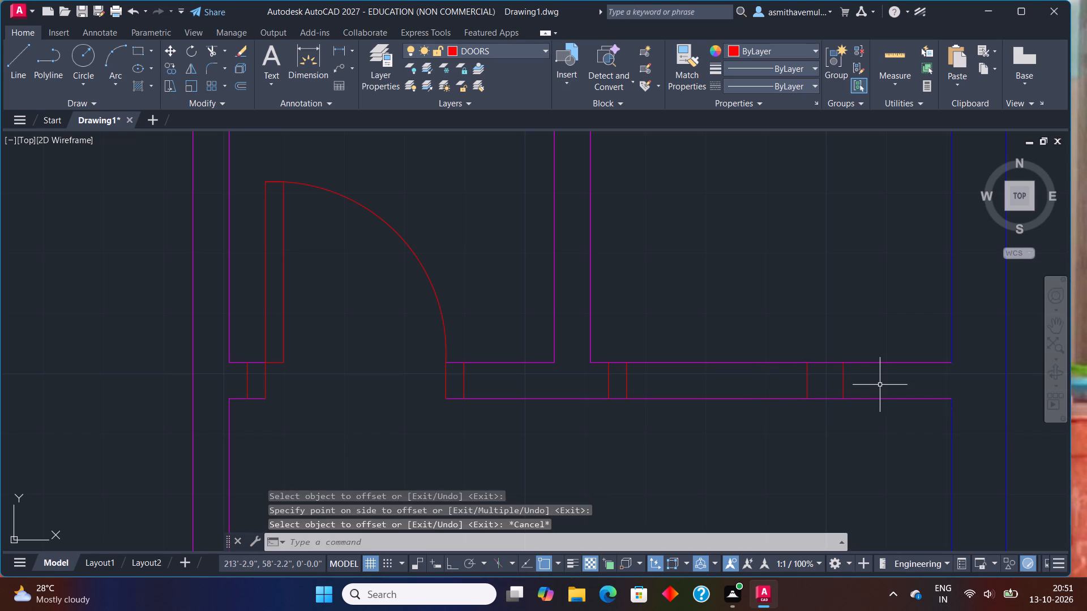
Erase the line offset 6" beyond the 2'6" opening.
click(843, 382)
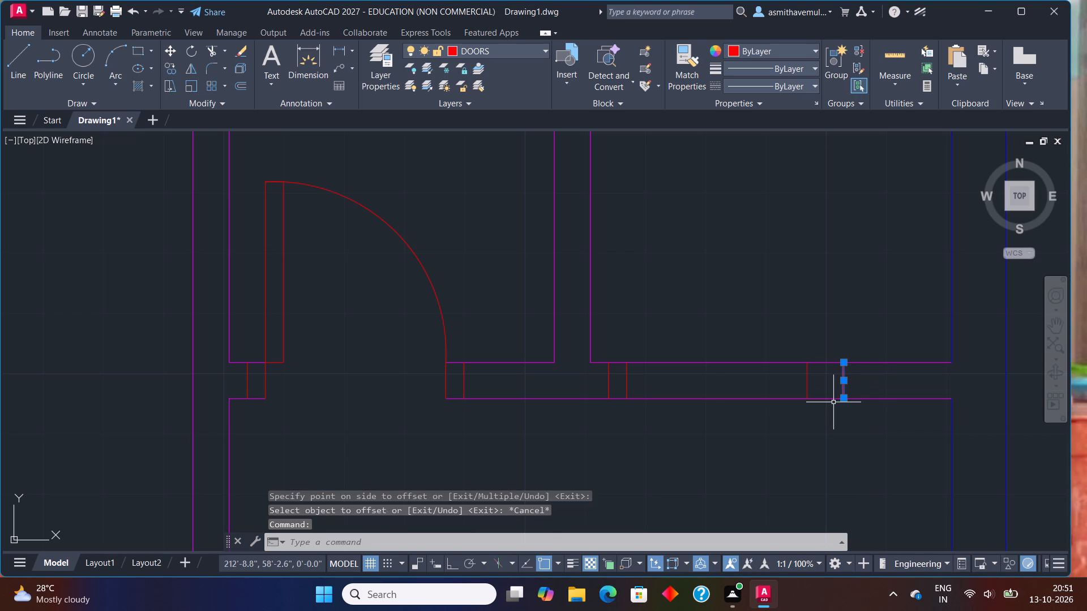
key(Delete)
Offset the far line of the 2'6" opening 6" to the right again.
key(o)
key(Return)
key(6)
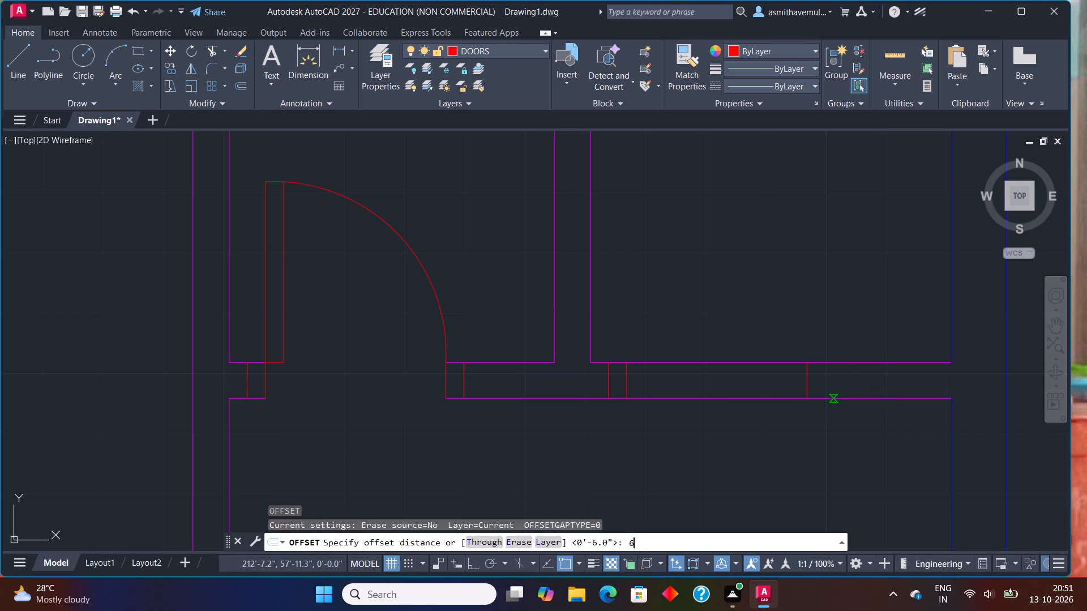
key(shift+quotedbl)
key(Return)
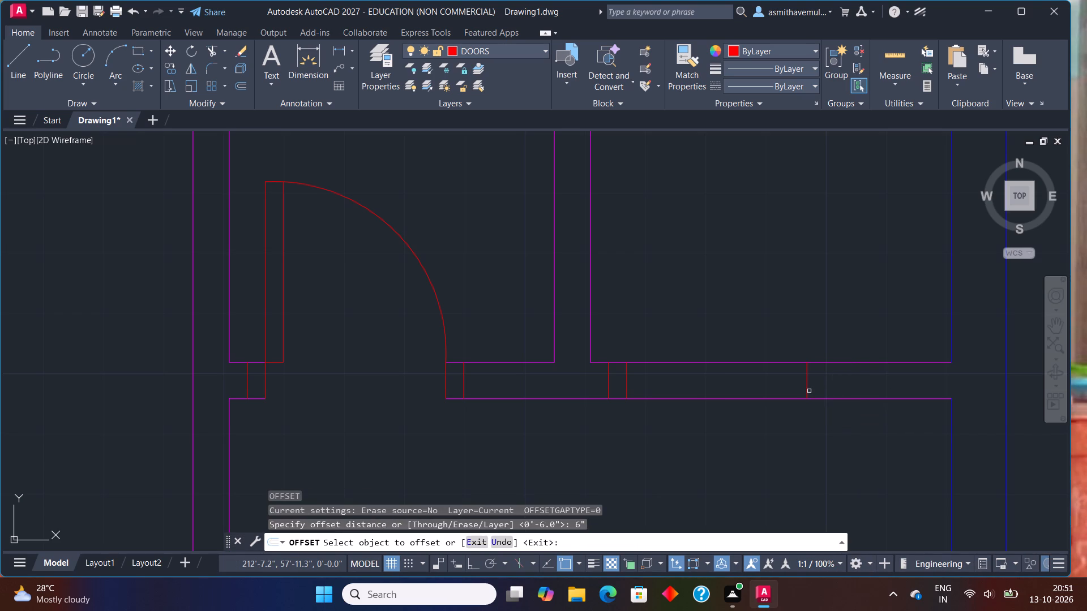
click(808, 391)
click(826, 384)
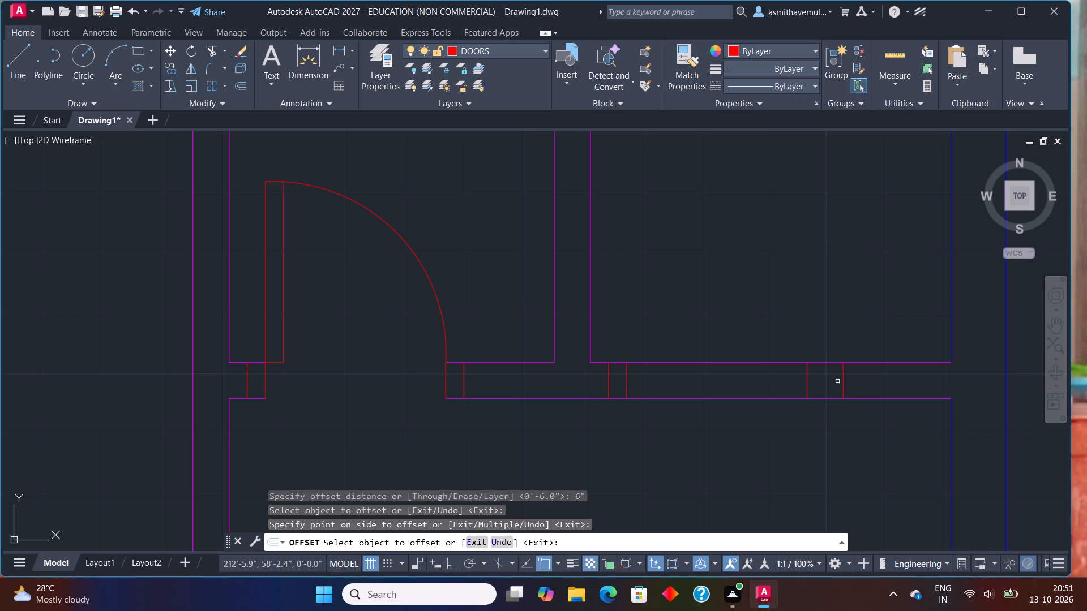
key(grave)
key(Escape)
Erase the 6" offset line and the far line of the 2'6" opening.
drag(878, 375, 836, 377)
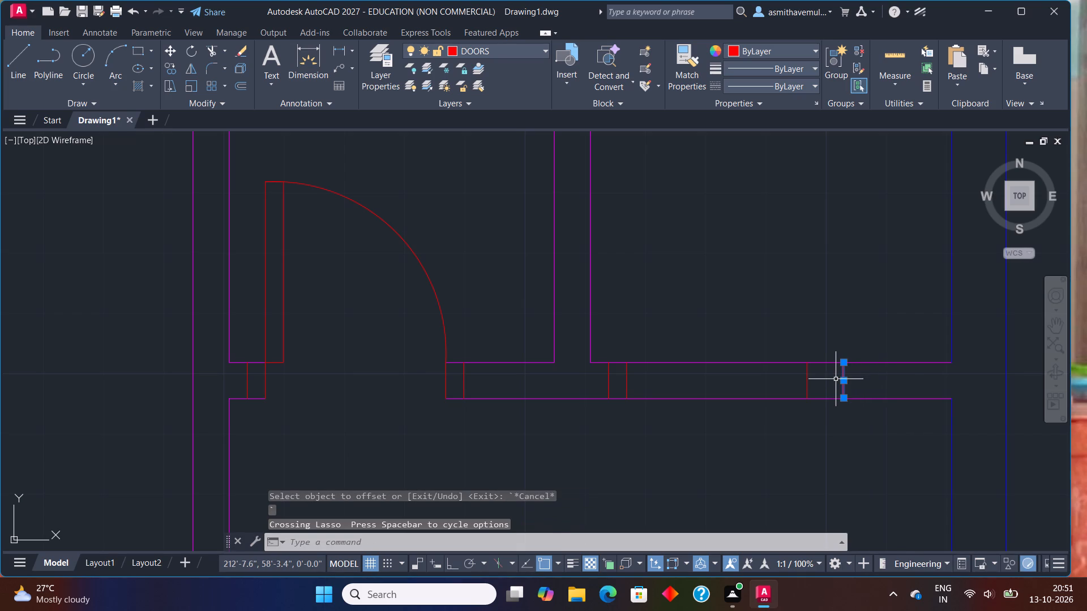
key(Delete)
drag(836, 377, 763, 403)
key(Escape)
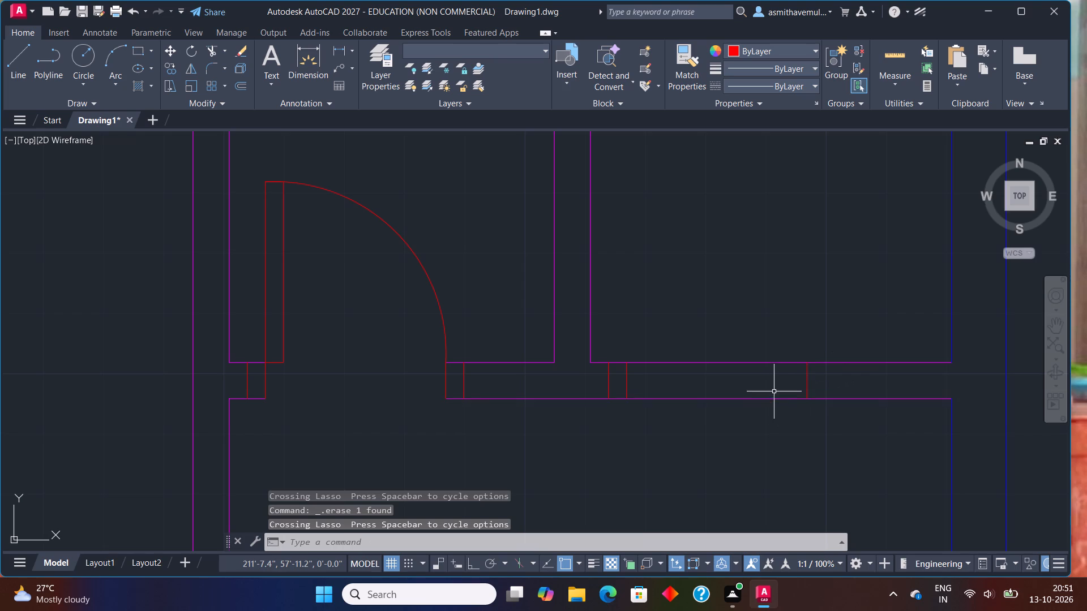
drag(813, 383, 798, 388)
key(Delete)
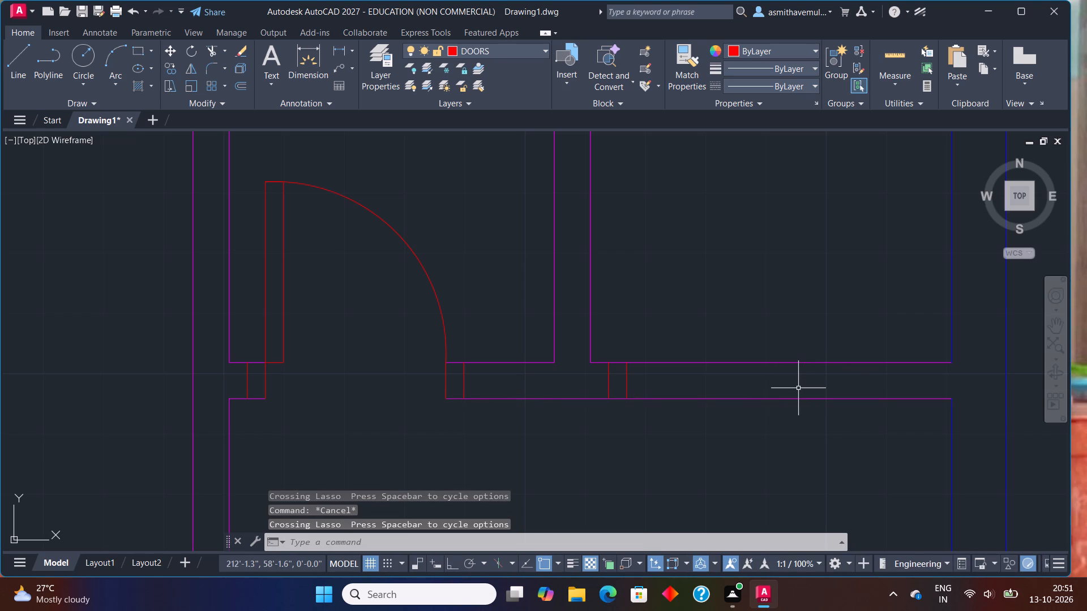
Offset the second door-frame line 3' to the right along the horizontal wall.
key(o)
key(Return)
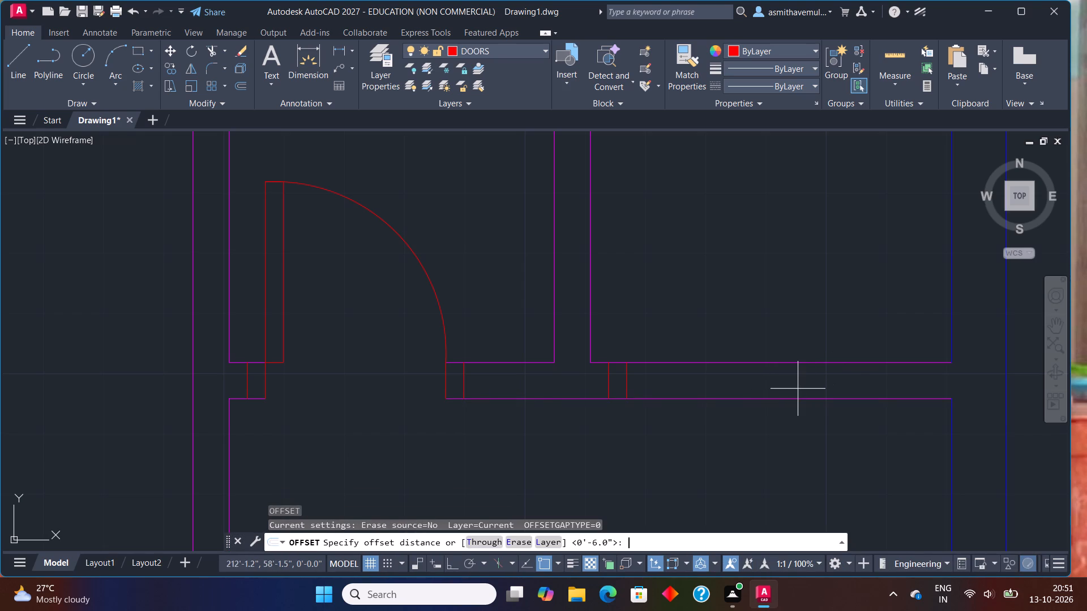
text(3')
key(Return)
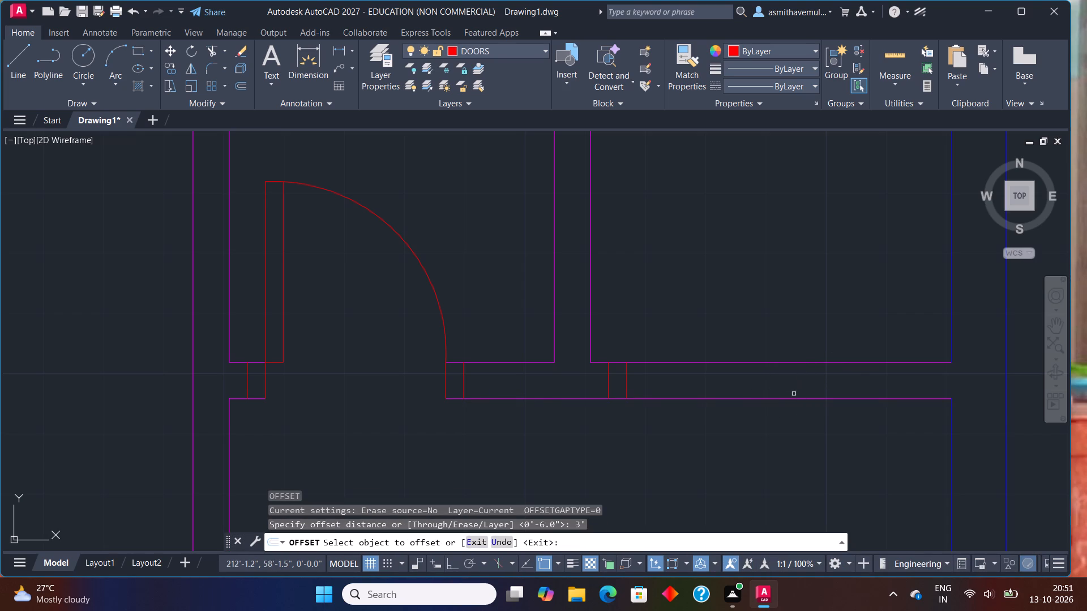
click(627, 381)
click(713, 384)
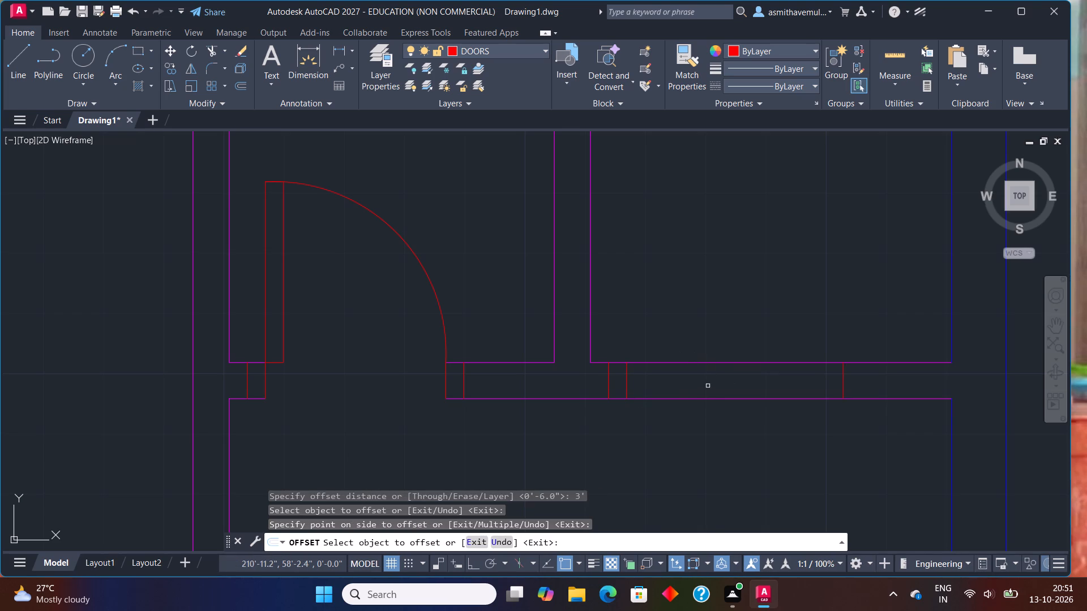
Erase the line offset 3' from the second door-frame line in the horizontal wall.
key(Escape)
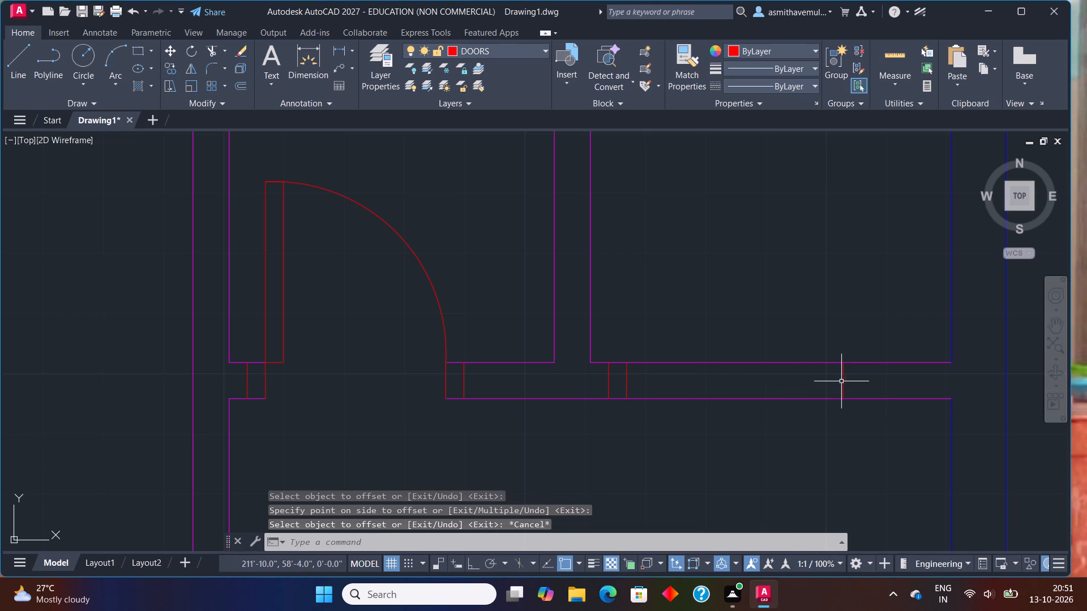
drag(865, 381, 828, 381)
key(Delete)
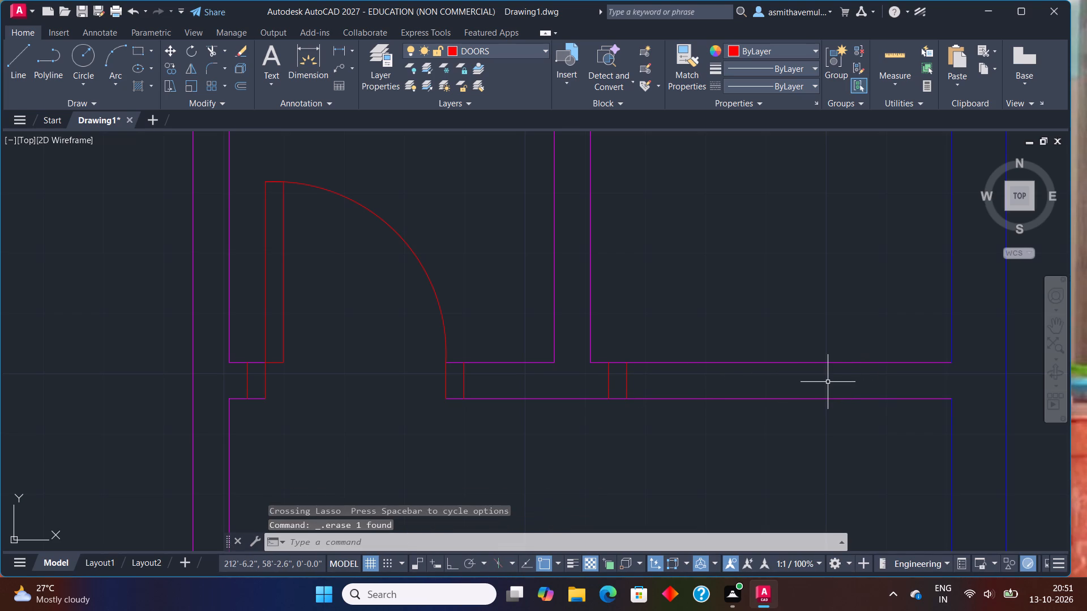
Offset the second door-frame line 2'6" to the right along the horizontal wall.
key(o)
key(Return)
text(2')
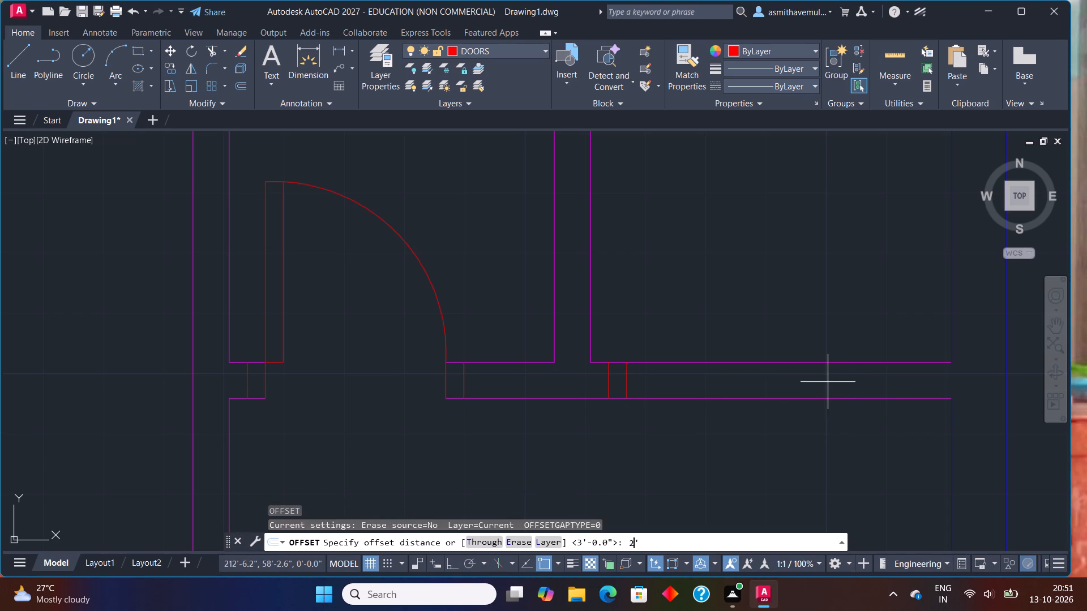
text(6")
key(Return)
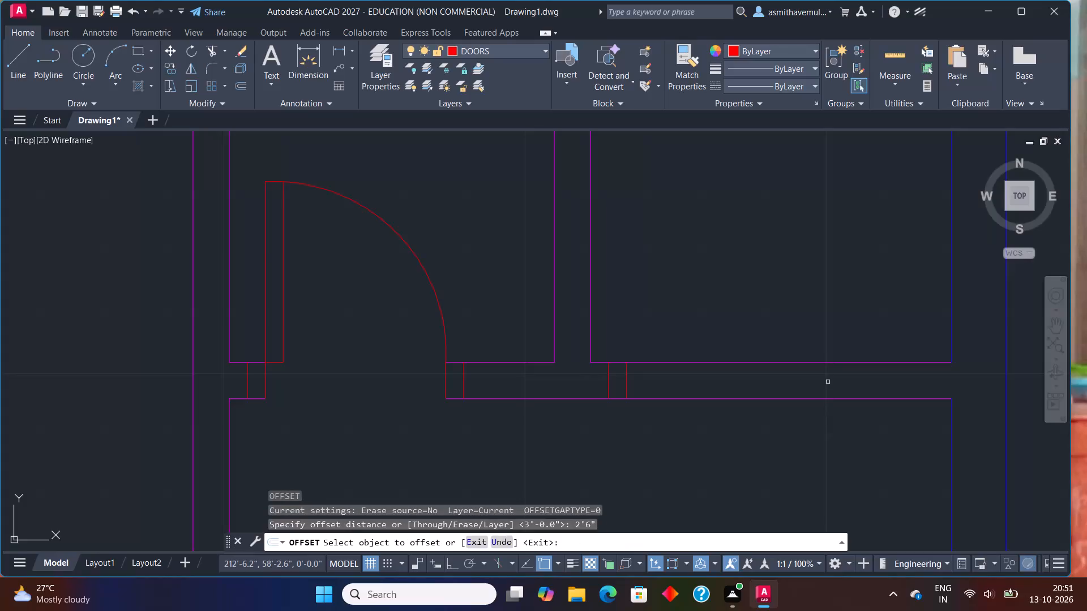
click(628, 379)
click(672, 380)
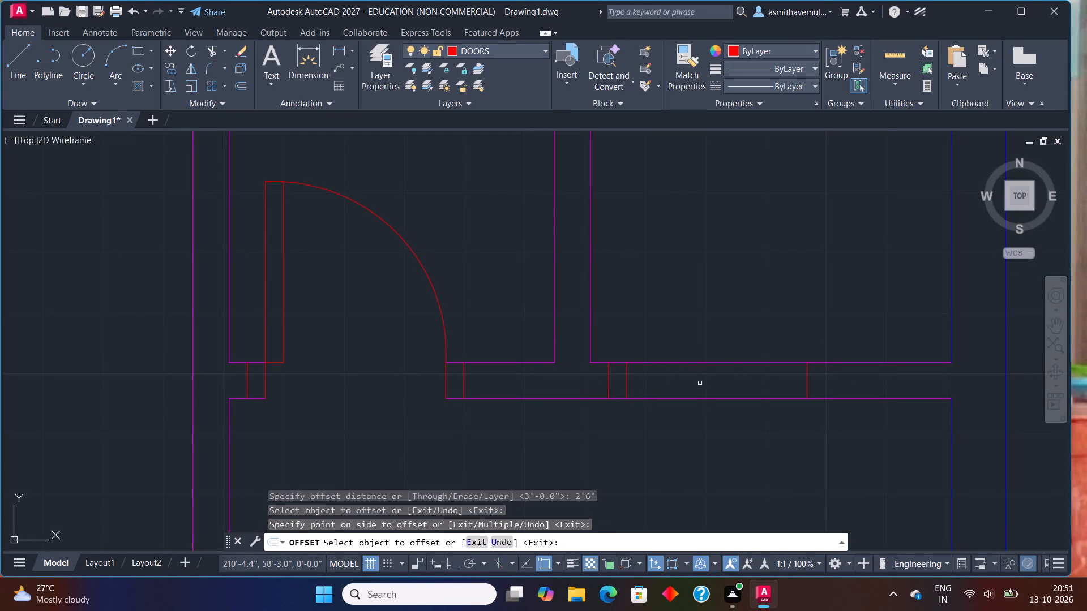
key(Escape)
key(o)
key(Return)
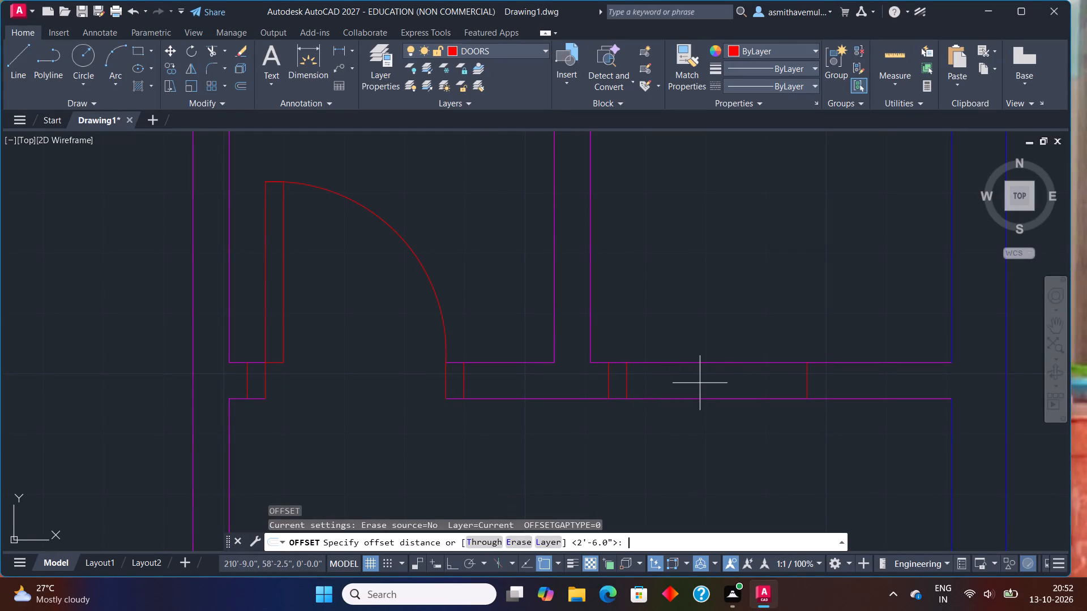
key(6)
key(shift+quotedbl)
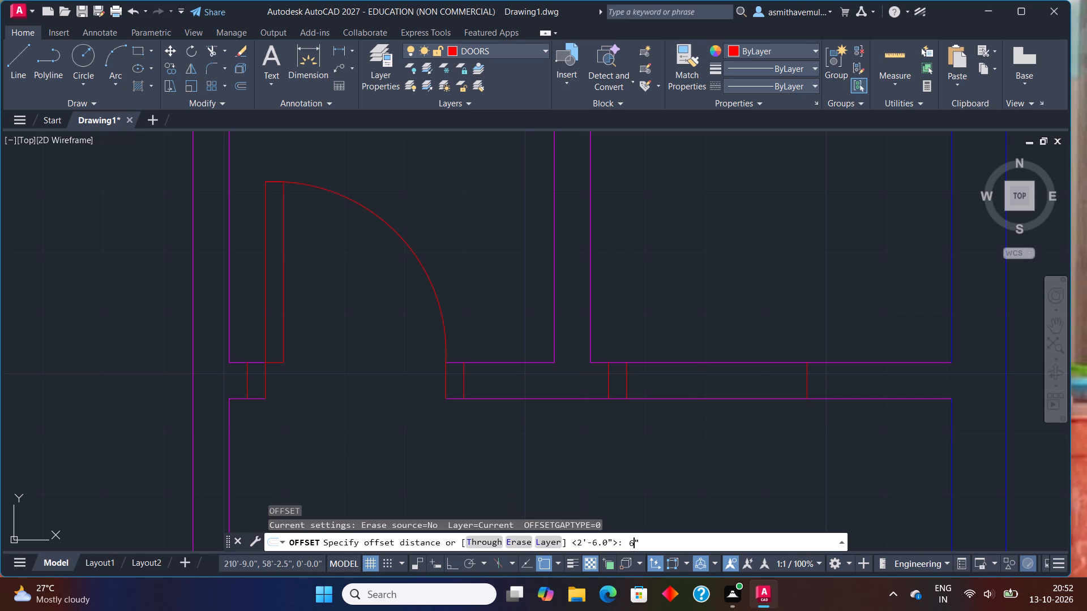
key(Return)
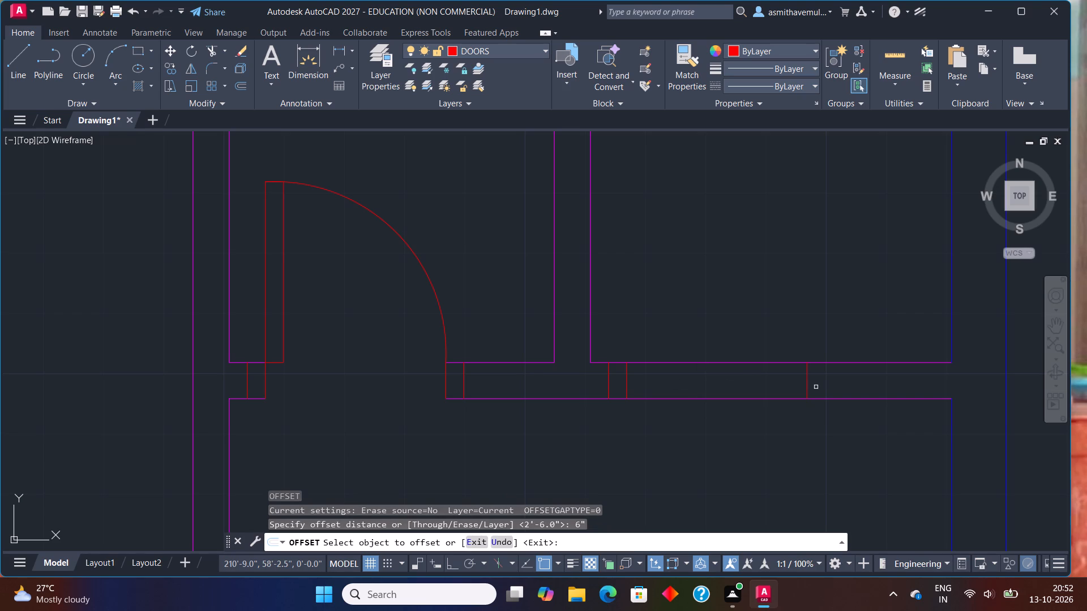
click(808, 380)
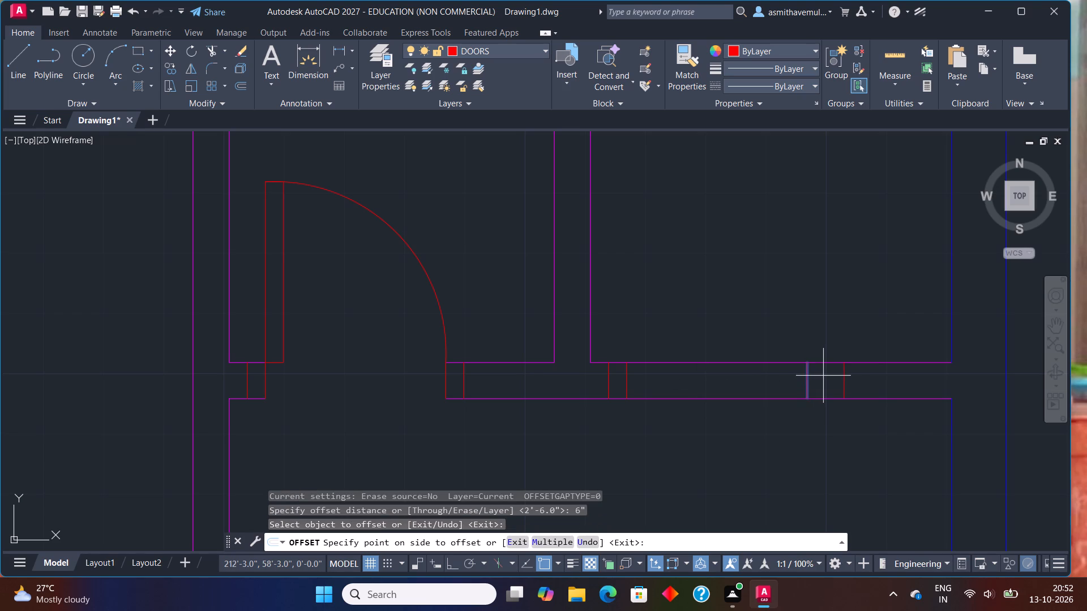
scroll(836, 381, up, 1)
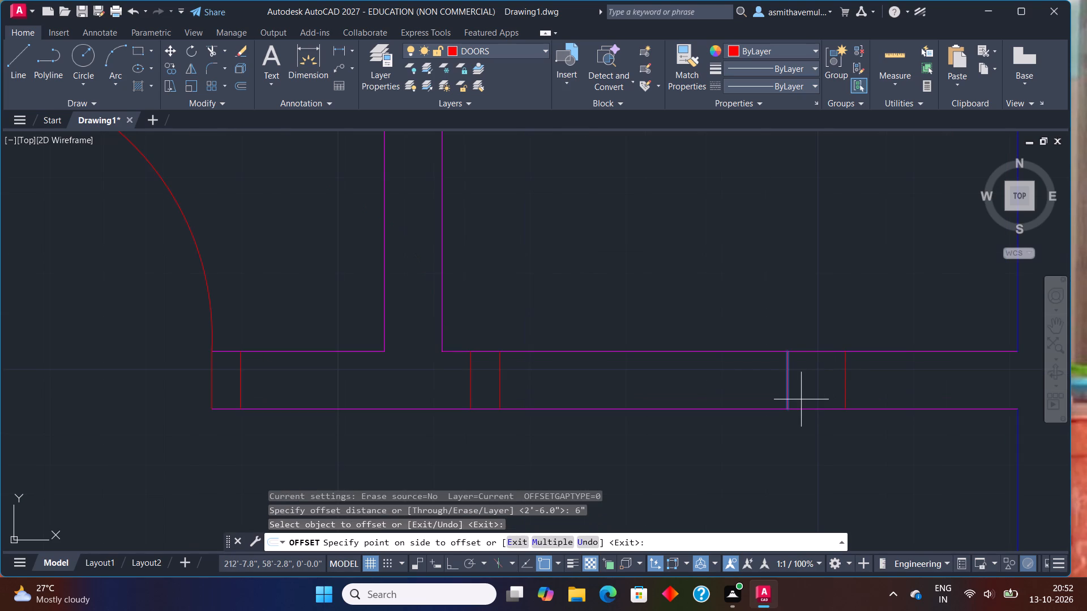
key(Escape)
Offset the far line of the 2'6" opening 3" to the right to form the door frame.
key(o)
key(Return)
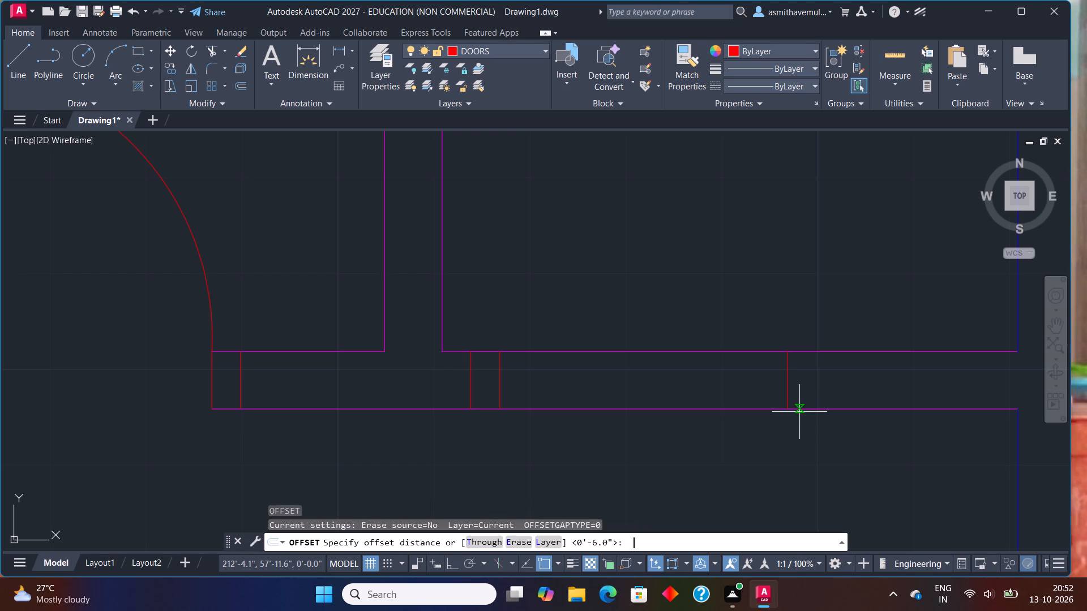
text(3")
key(Return)
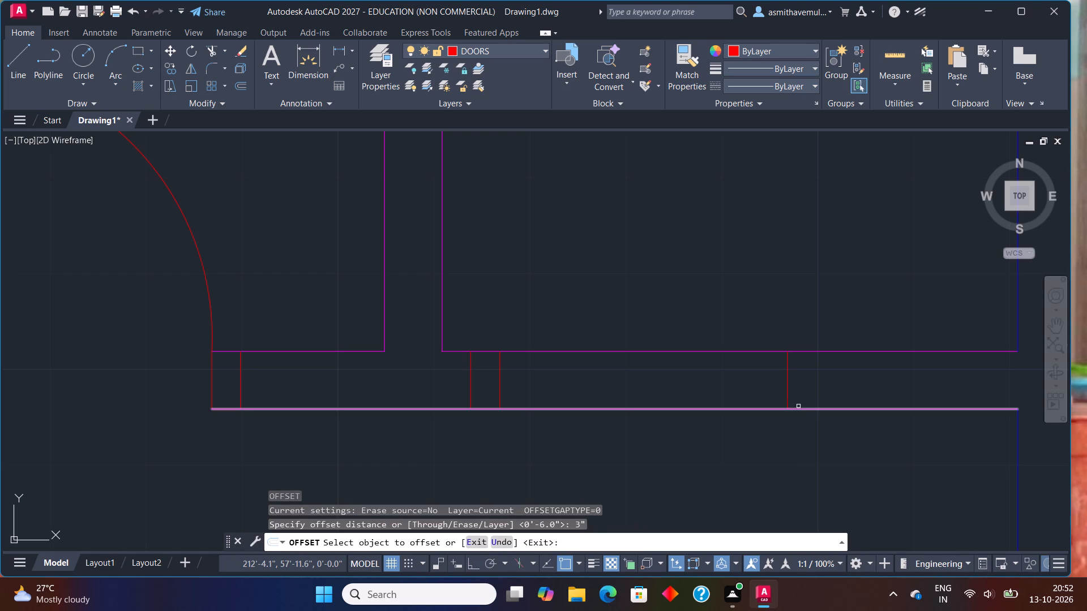
drag(786, 383, 797, 382)
click(815, 380)
scroll(857, 385, down, 1)
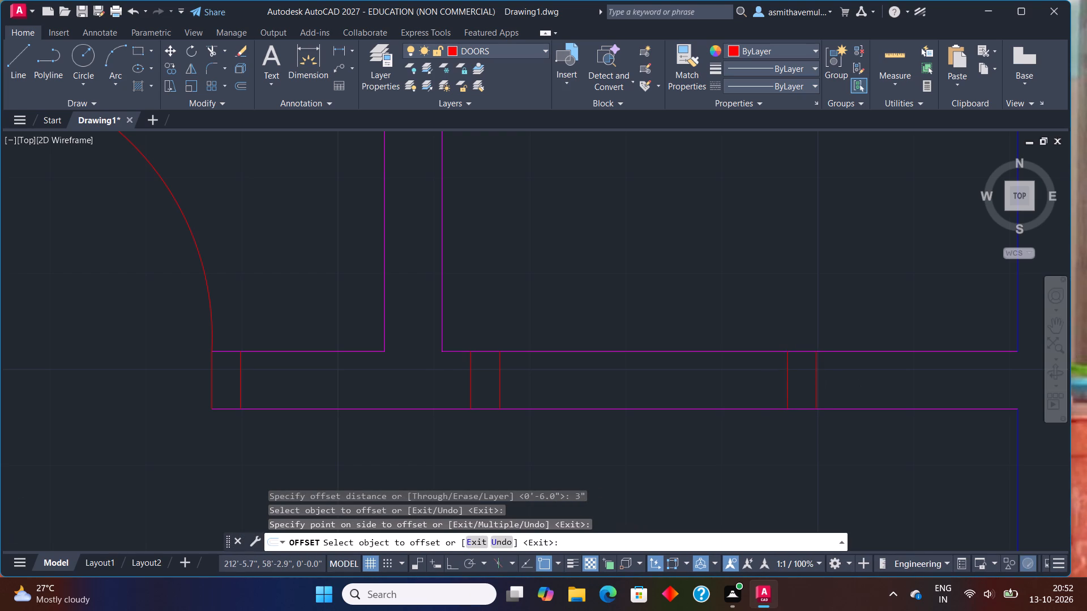
key(Escape)
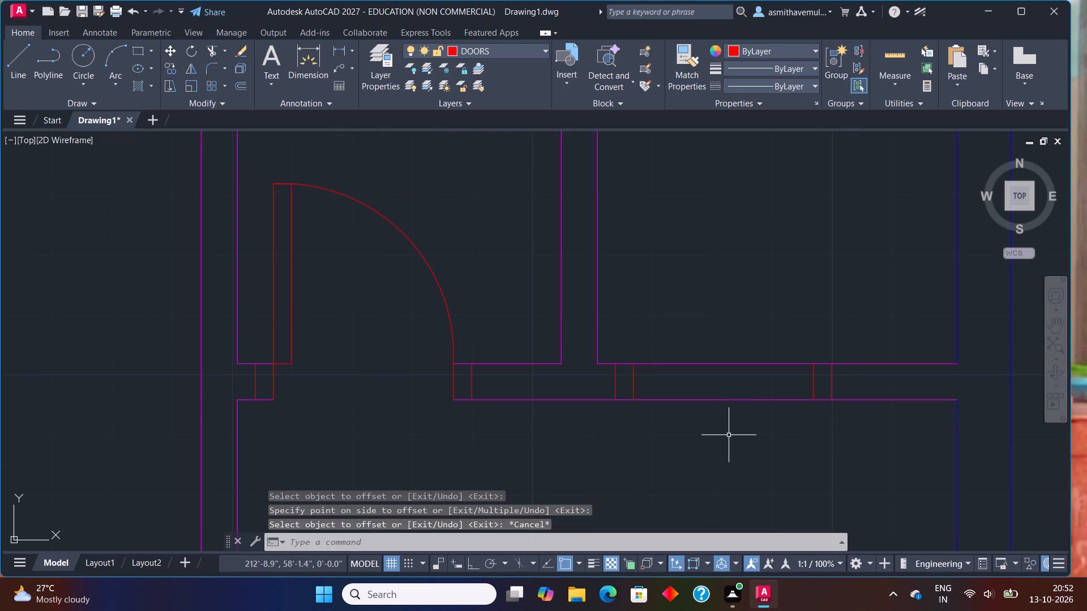
Trim both wall lines between the two frames to open the small room's 2'6" doorway.
text(TRIM)
key(Return)
drag(725, 435, 759, 303)
click(759, 303)
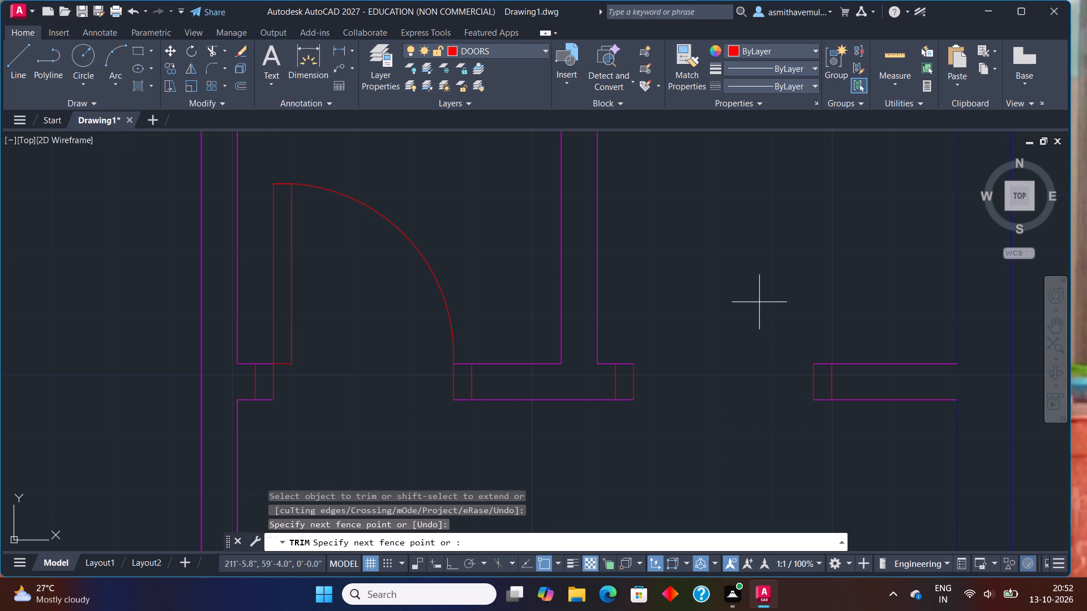
key(F1)
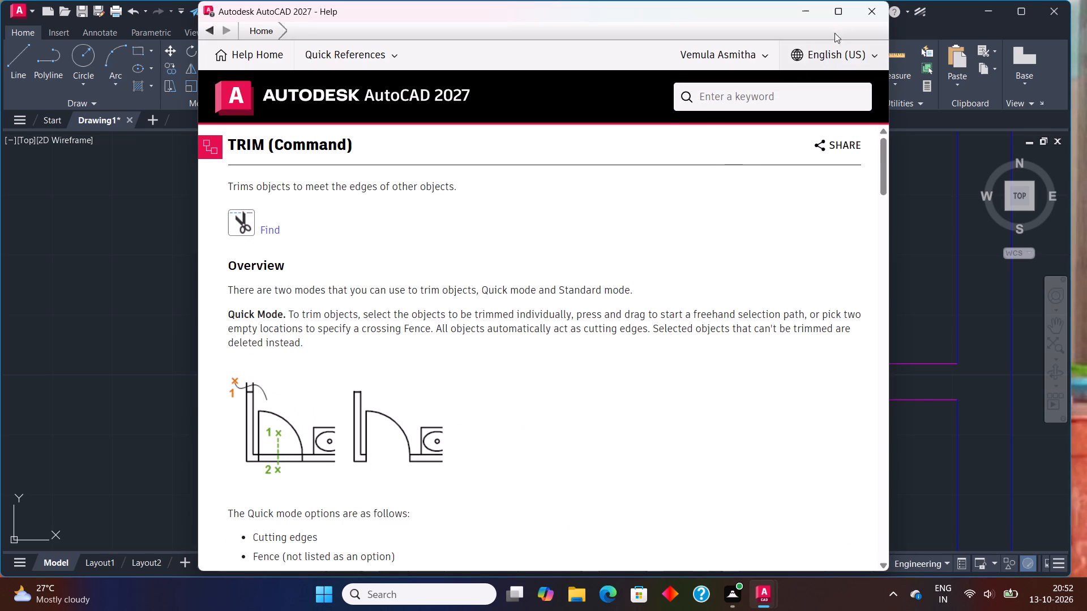
click(866, 7)
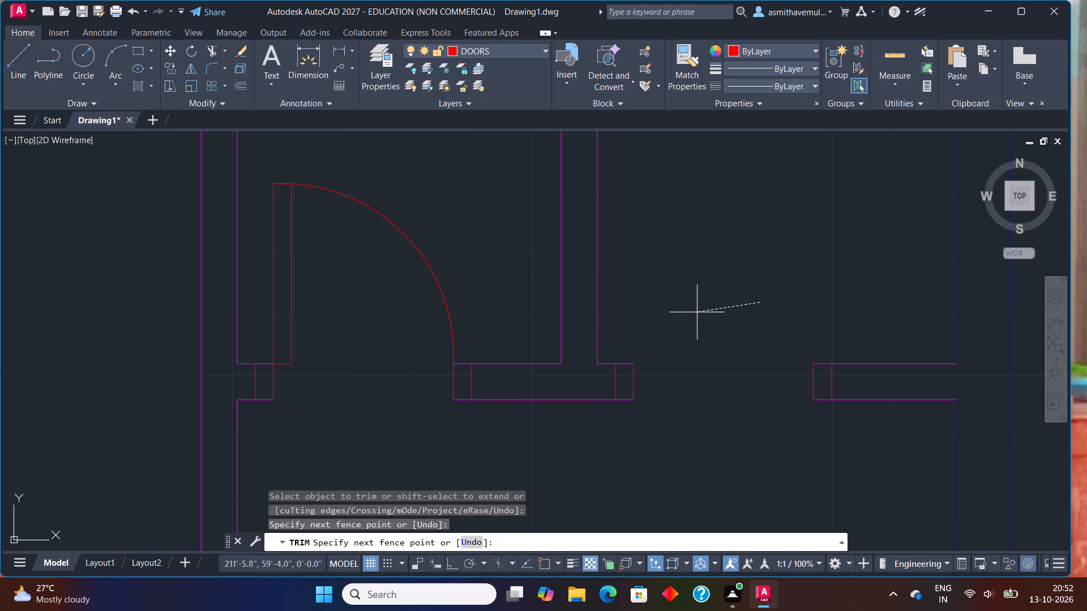
key(Escape)
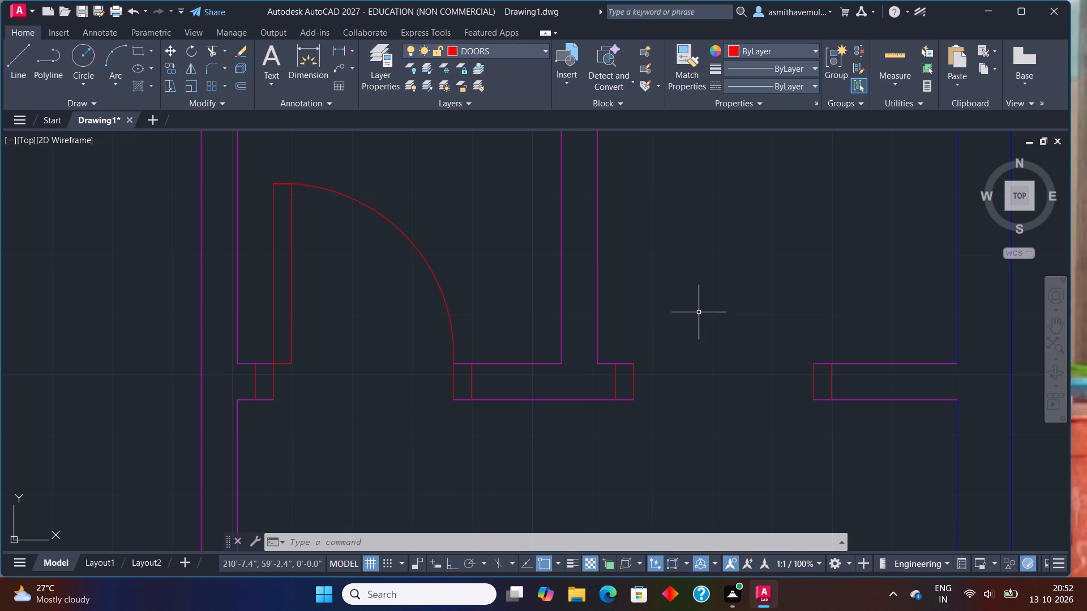
Draw a 3" by 2'6" door-leaf rectangle extending up from the upper corner of the new doorway's left frame.
text(REC)
key(Return)
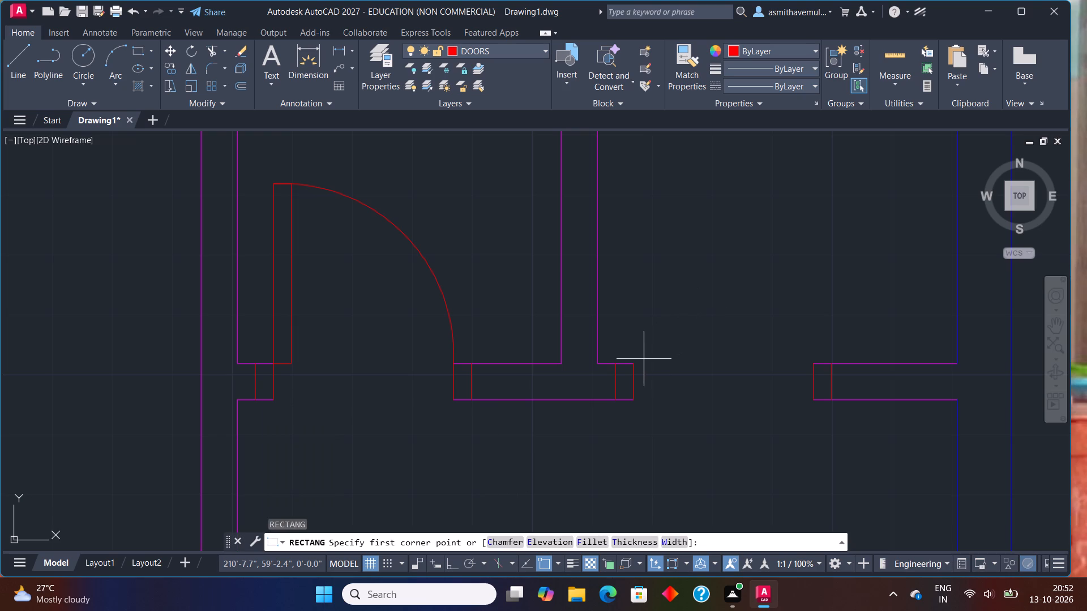
click(637, 365)
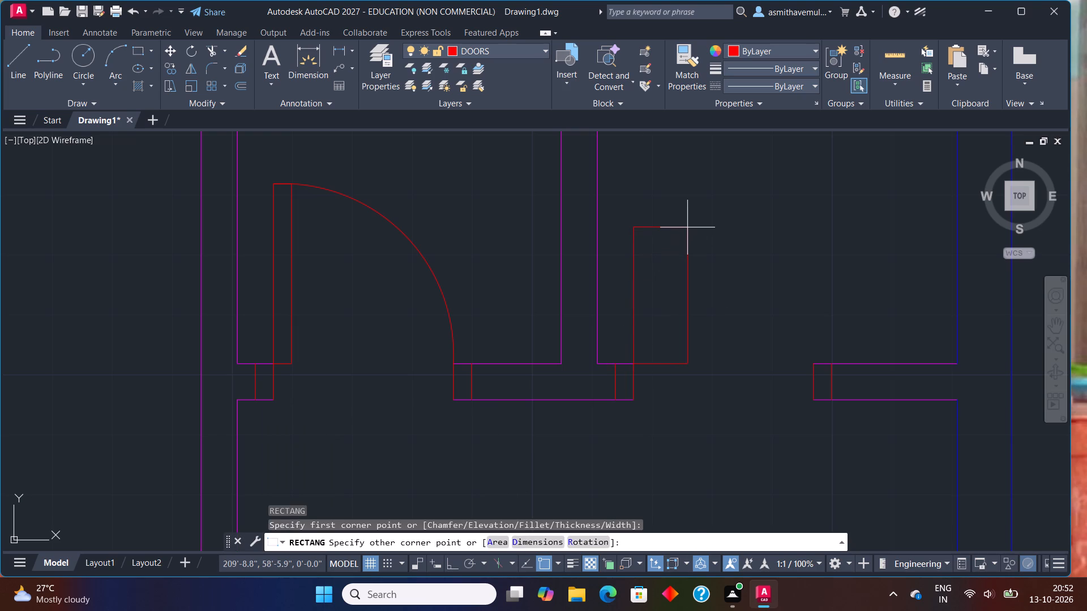
key(d)
key(Return)
key(3)
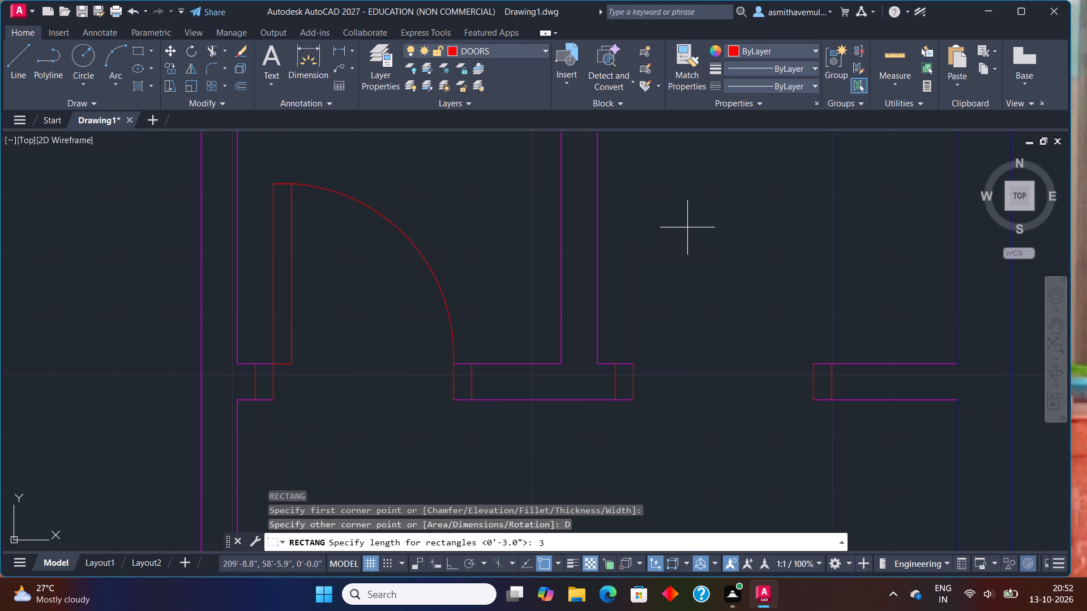
key(shift+quotedbl)
key(Return)
text(2')
text(6")
key(Return)
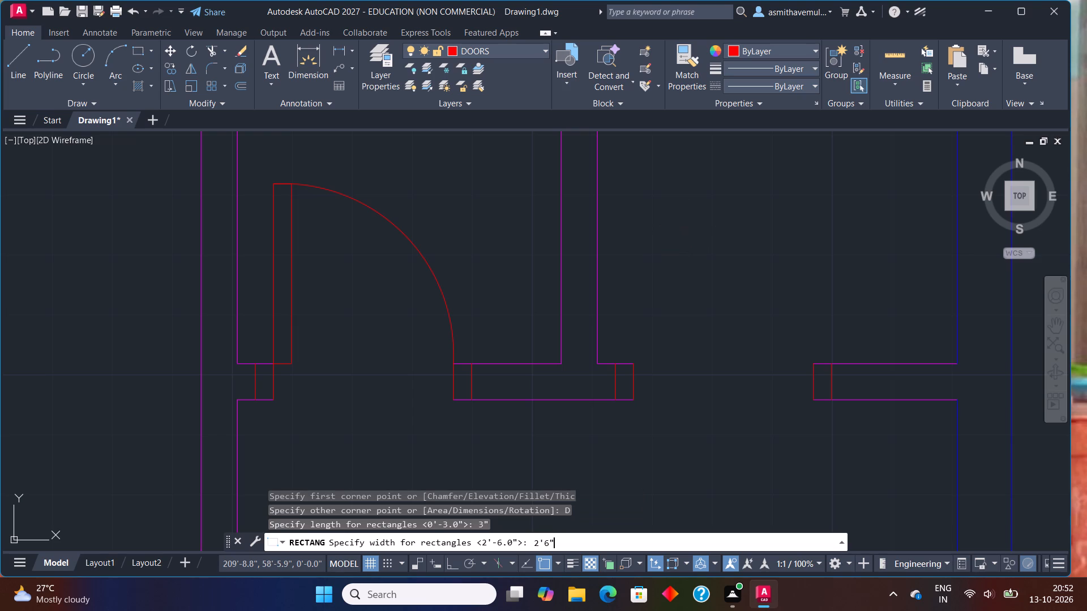
click(687, 228)
Draw the door-swing arc from the top of the new leaf to the upper corner of the opposite frame.
text(ARC)
key(Return)
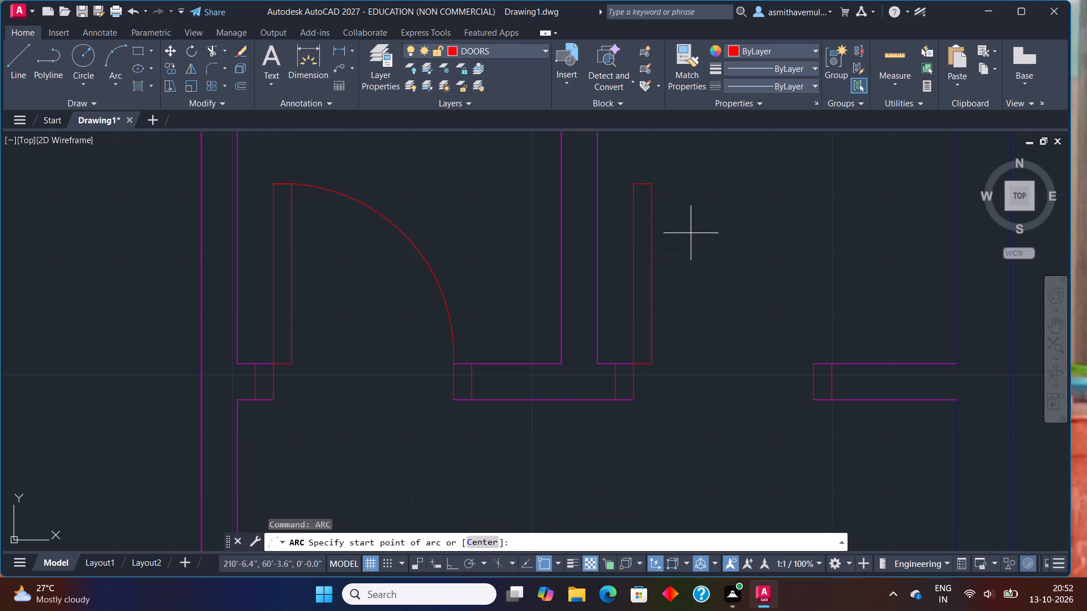
click(631, 185)
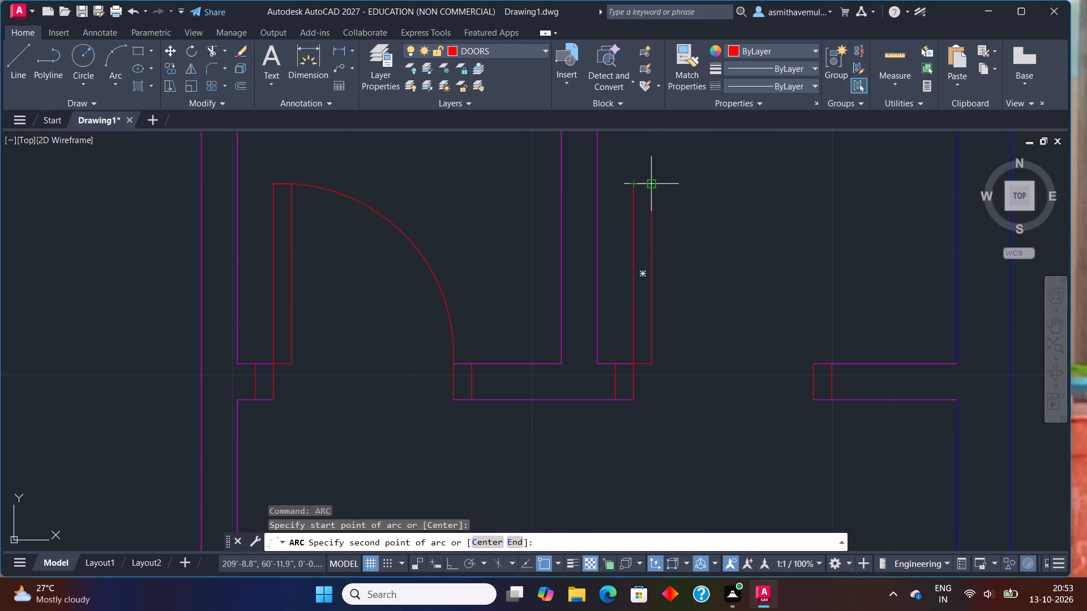
click(651, 185)
click(817, 361)
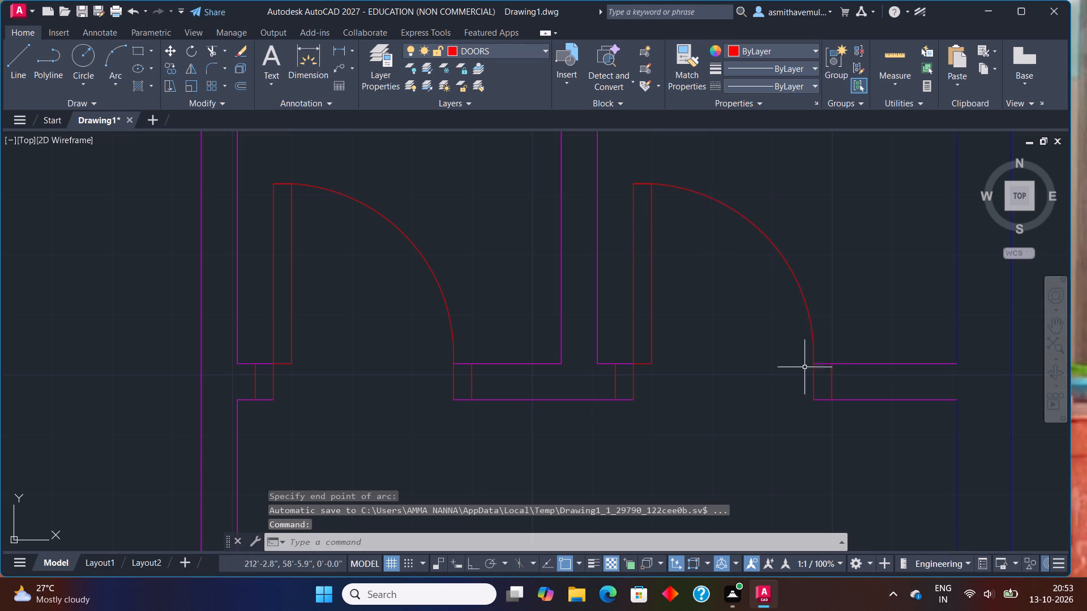
Erase the leaf rectangle and swing arc of the left-hand door, keeping its frames.
scroll(763, 333, down, 2)
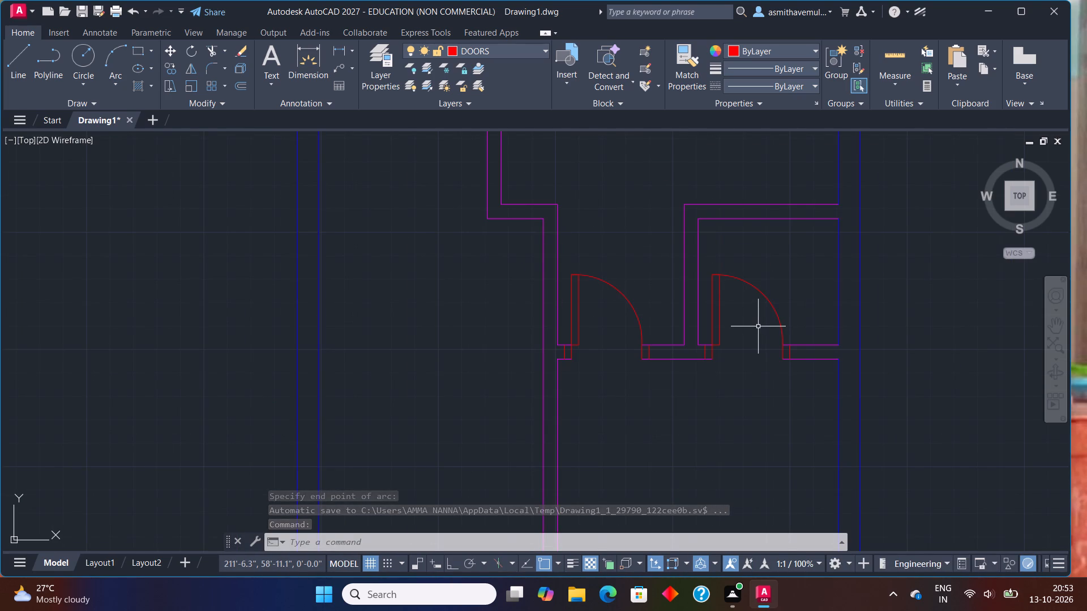
scroll(632, 306, up, 1)
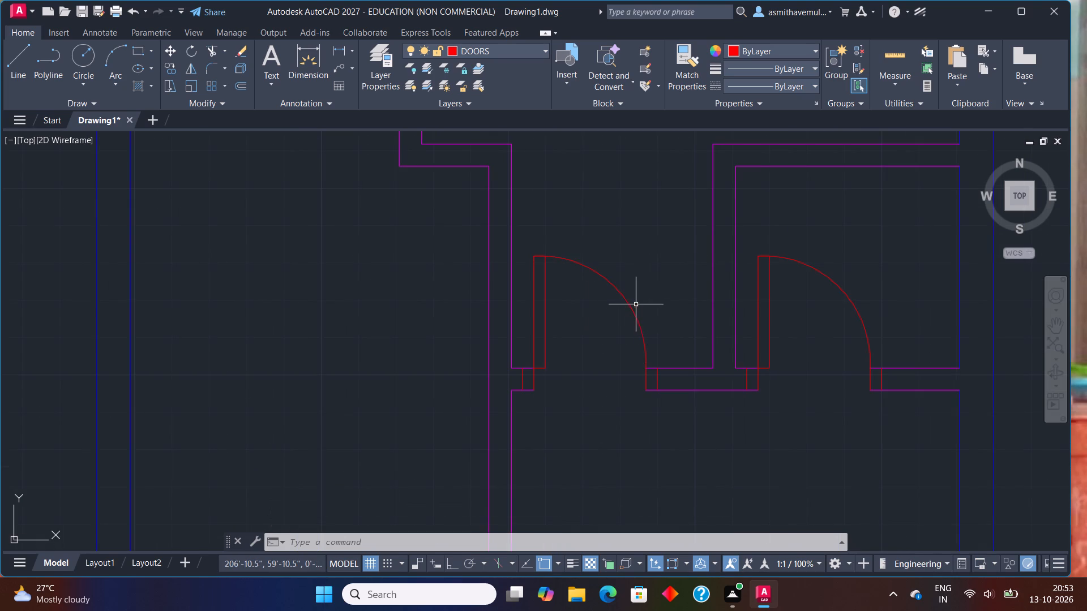
drag(636, 303, 527, 330)
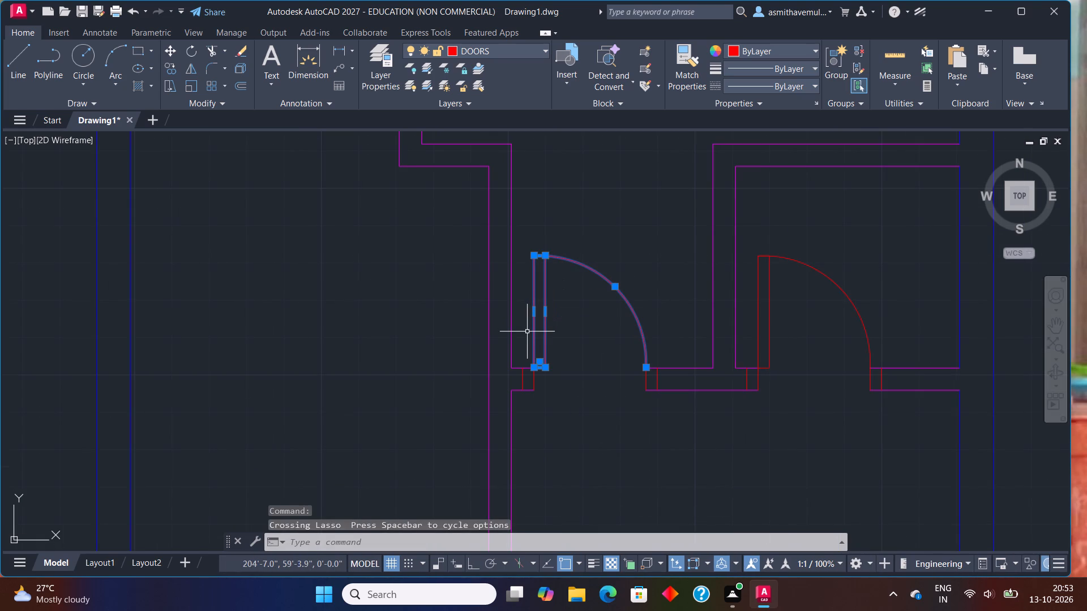
key(Delete)
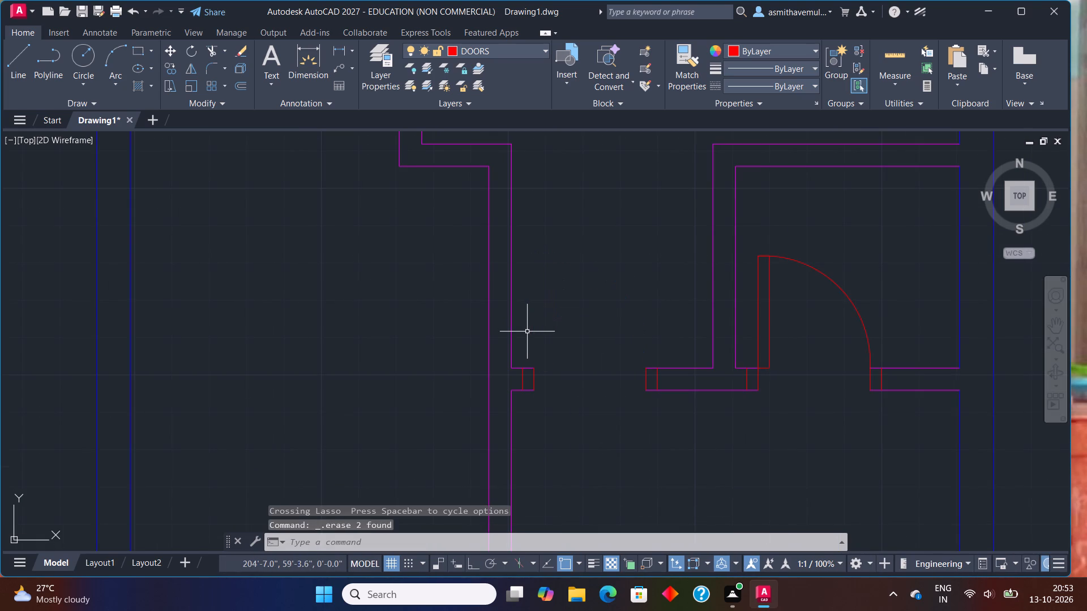
Try to draw a downward door-leaf rectangle from the lower corner of the left doorway's left frame, entering 3" for the other corner.
text(REC)
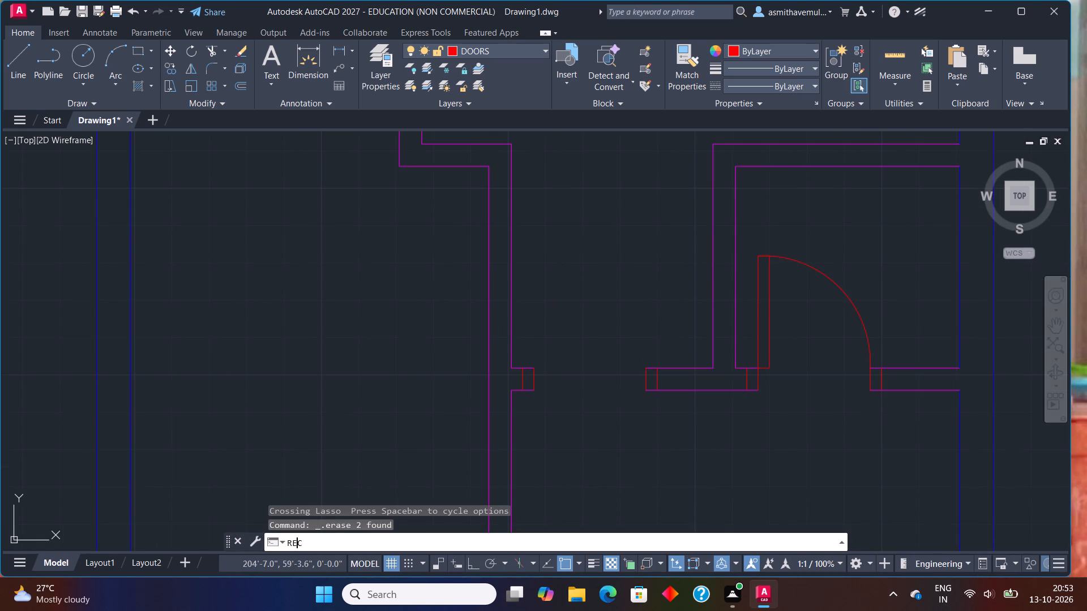
key(Return)
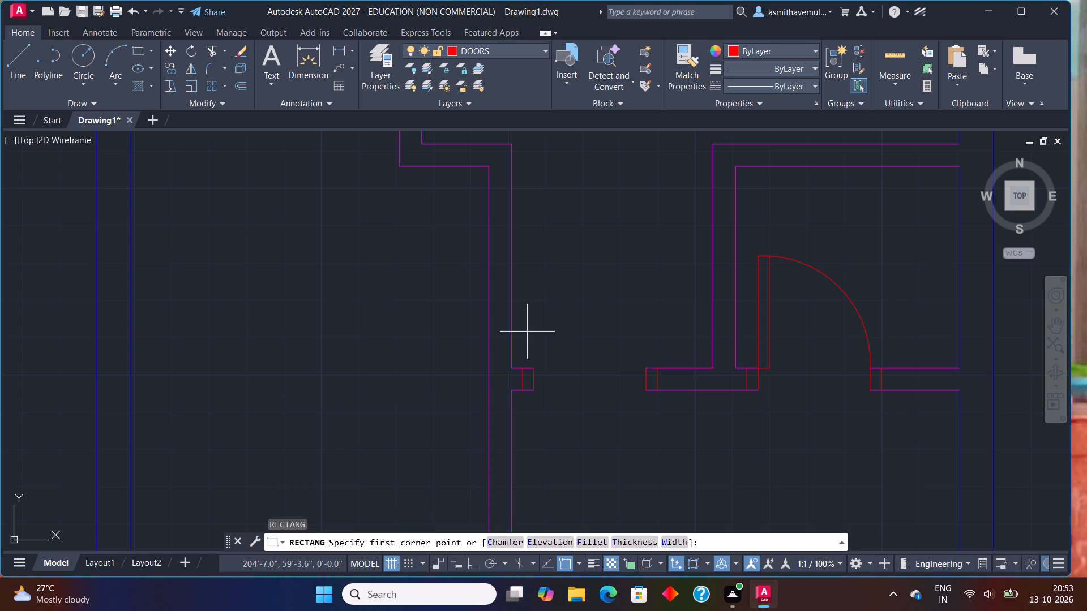
drag(533, 393, 537, 406)
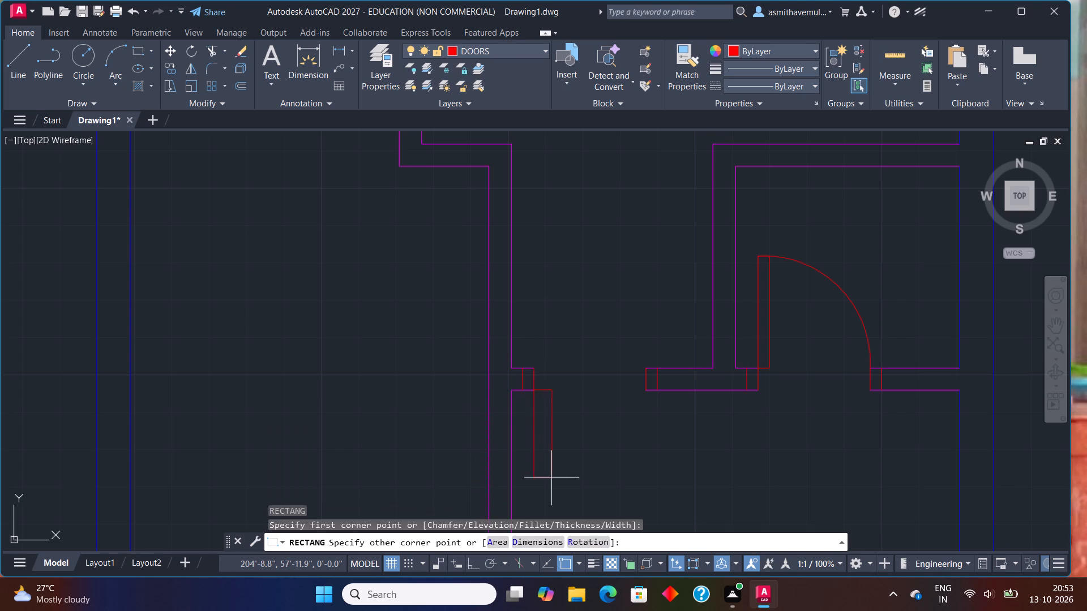
scroll(553, 482, down, 1)
middle_drag(552, 477, 529, 377)
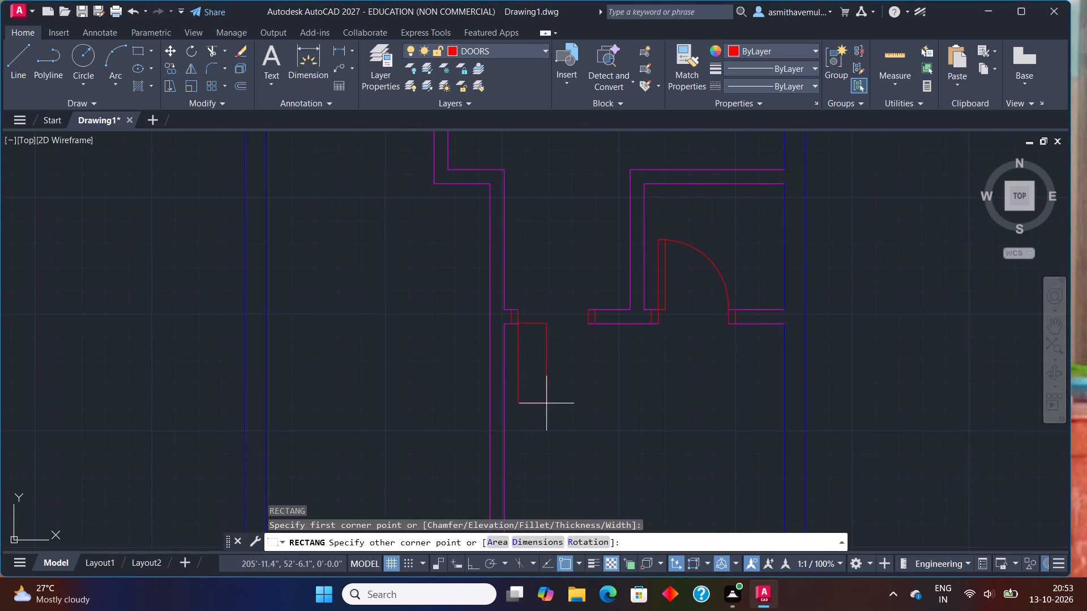
key(3)
key(shift+quotedbl)
key(Return)
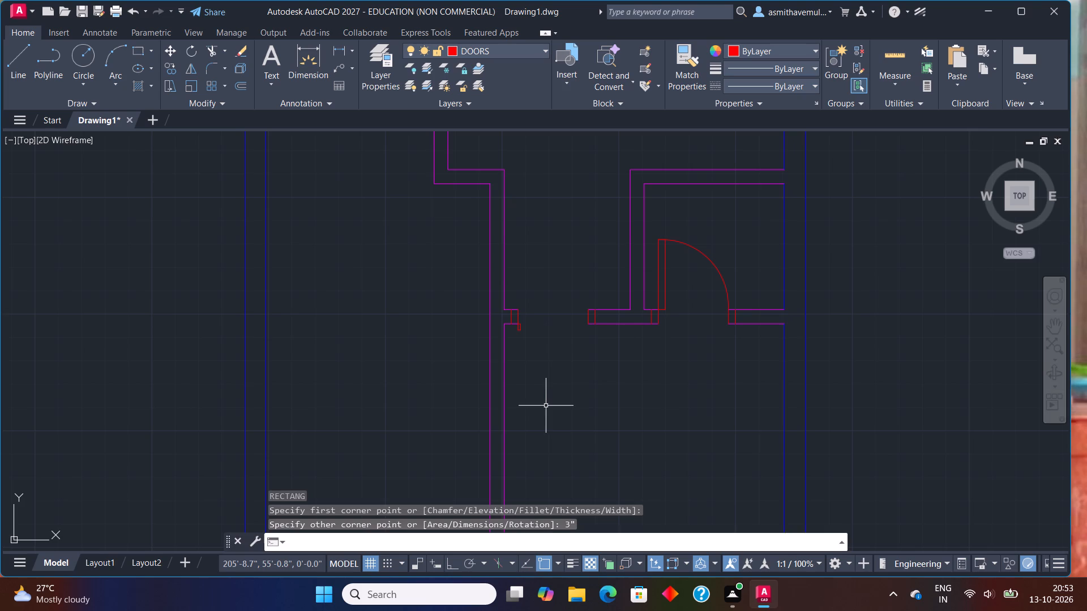
Erase the small stray rectangle at the lower corner of the left doorway's left frame.
scroll(550, 373, up, 1)
click(500, 305)
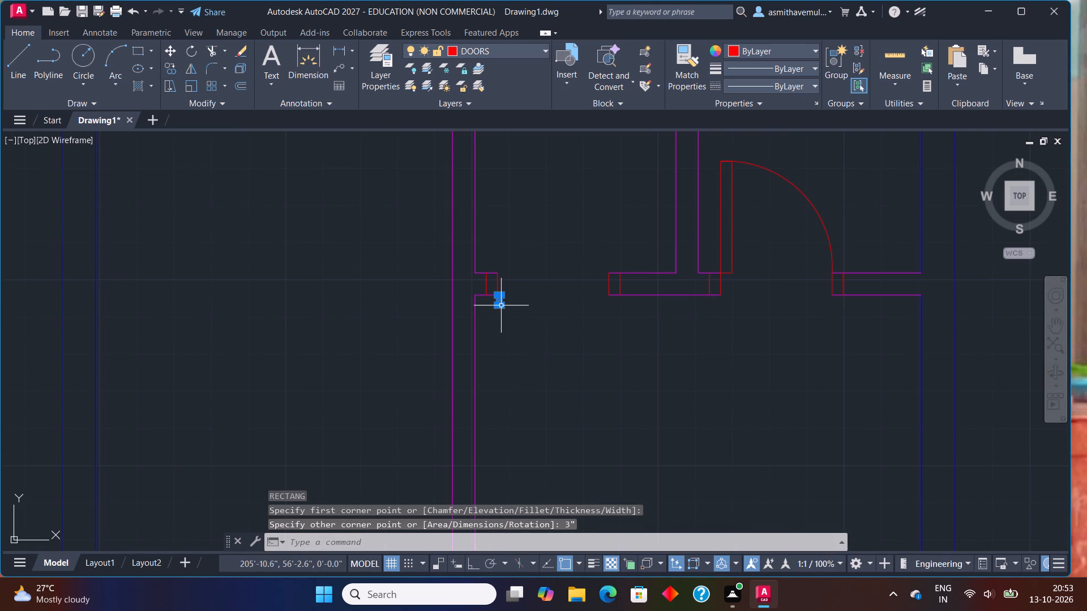
key(Delete)
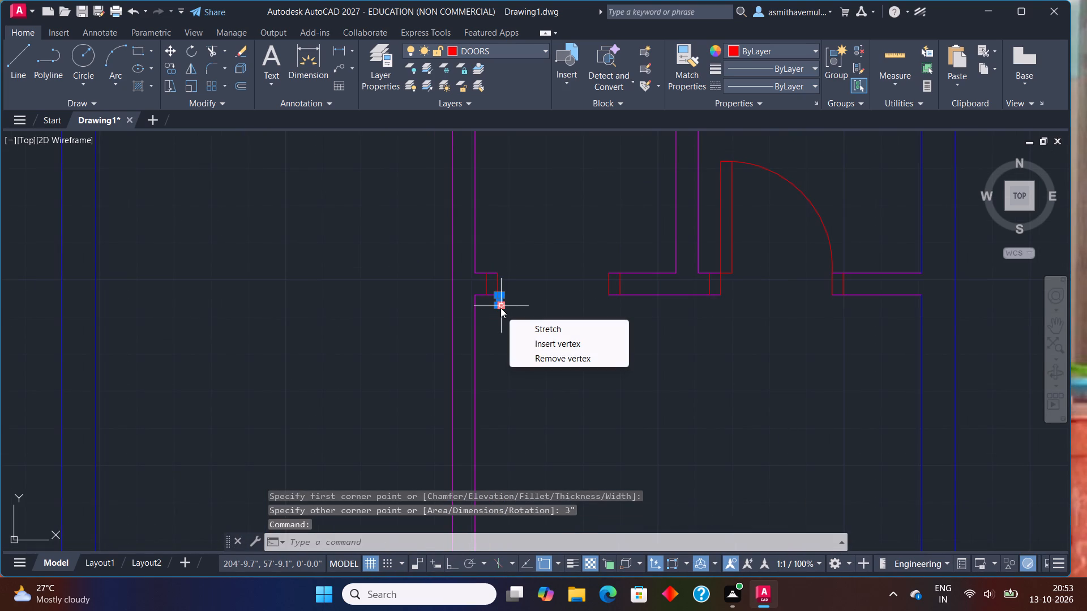
key(Delete)
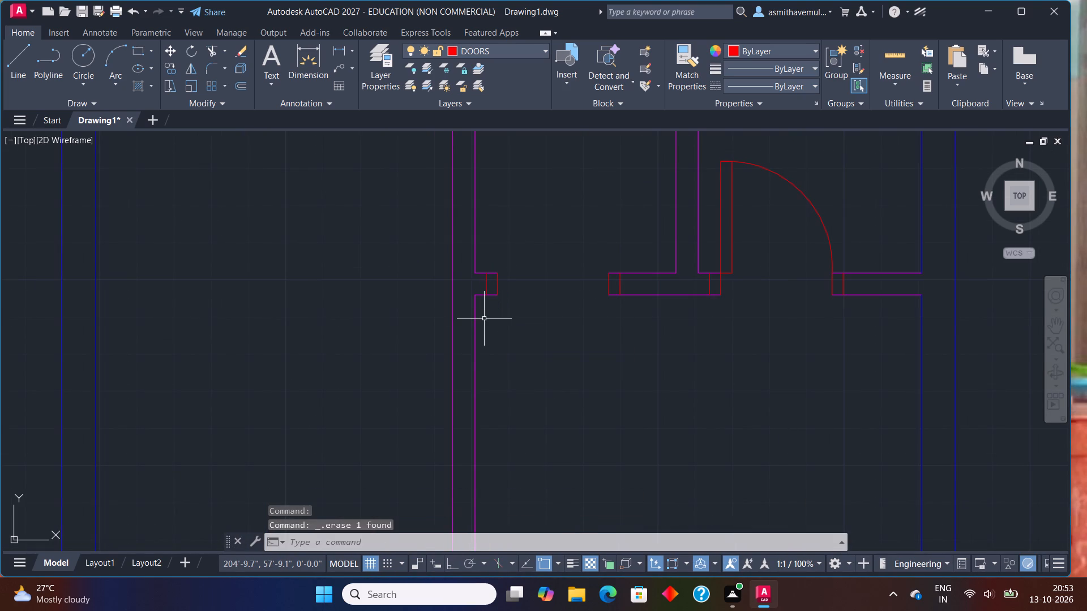
Draw a 3" by 2'6" door-leaf rectangle extending down from the lower corner of the left doorway's left frame.
text(REC)
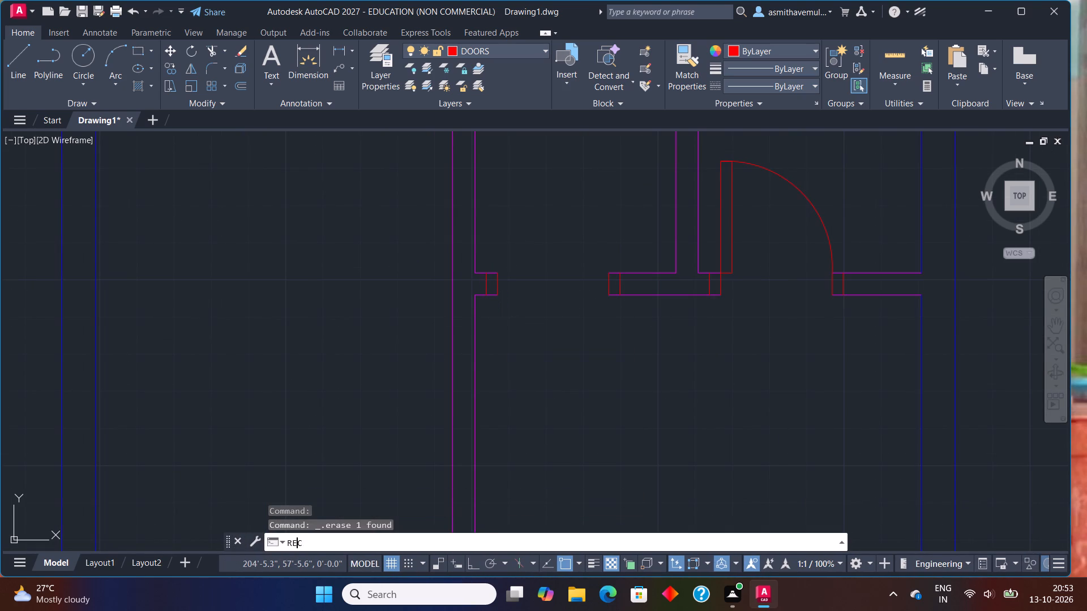
key(Return)
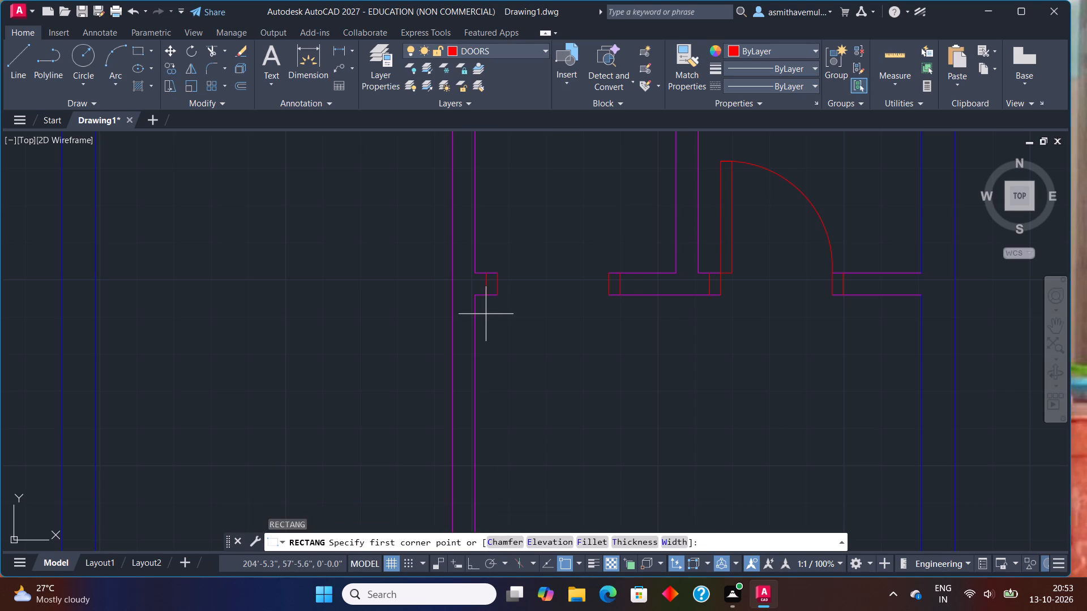
click(497, 293)
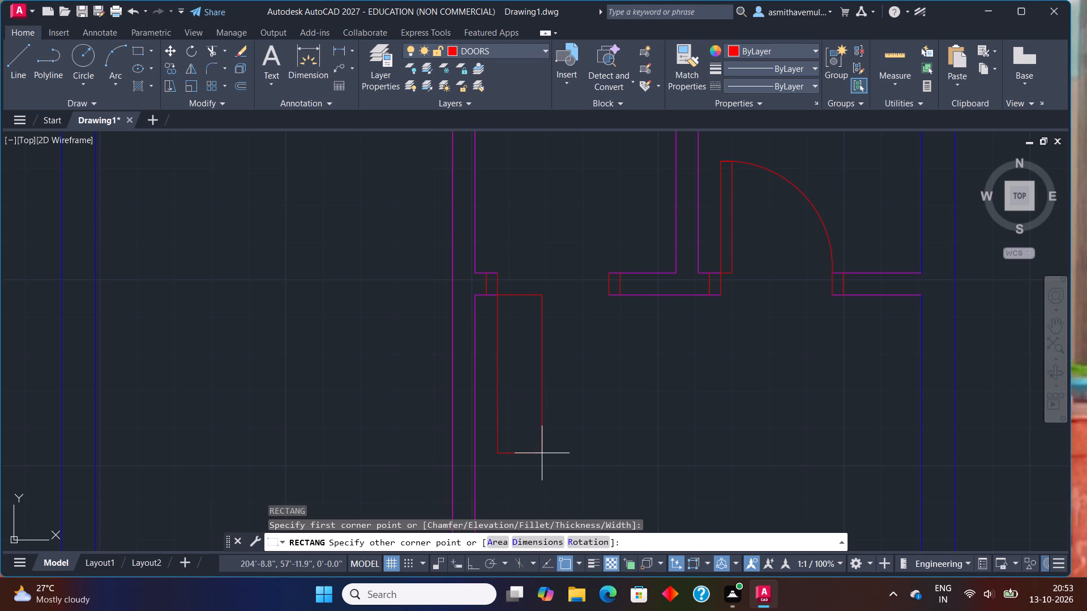
key(d)
key(Return)
key(3)
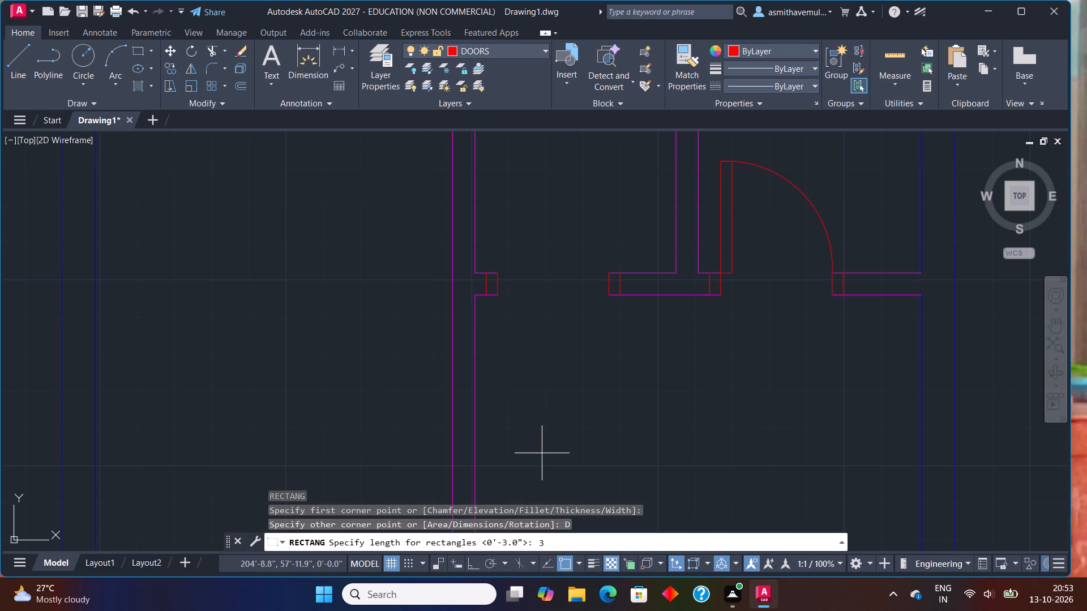
key(shift+quotedbl)
key(Return)
text(2'6")
key(Return)
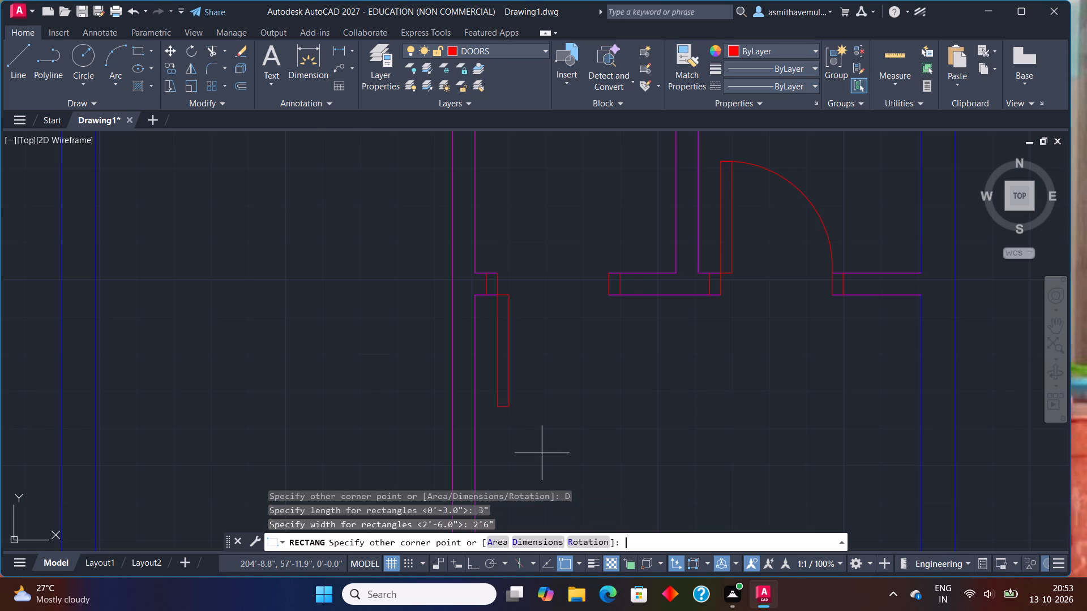
click(542, 451)
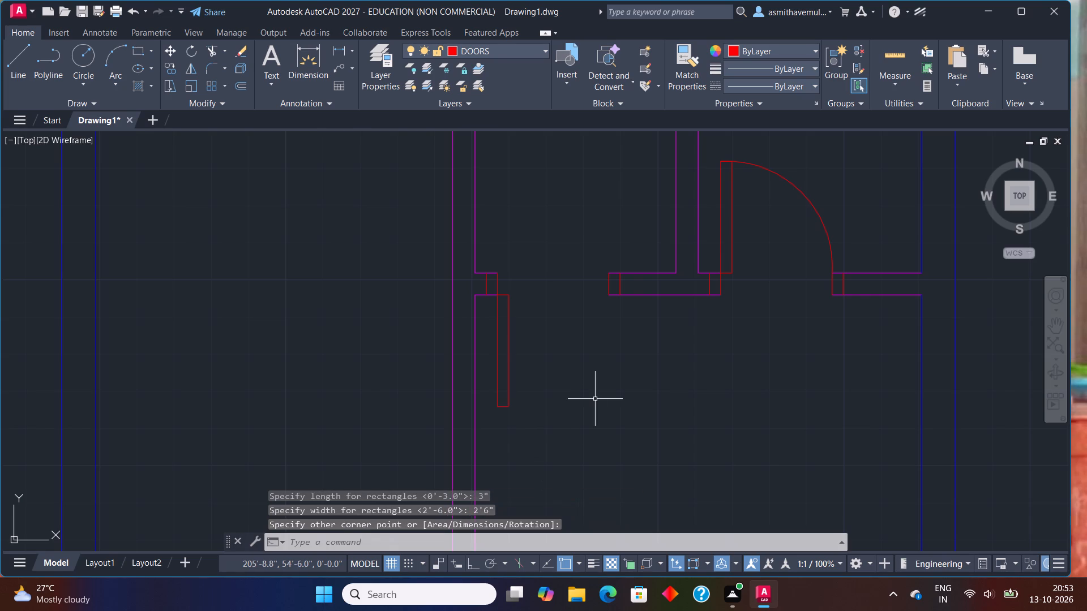
Draw the door-swing arc from the bottom of the new leaf to the lower corner of the opposite frame.
text(ARC)
key(Return)
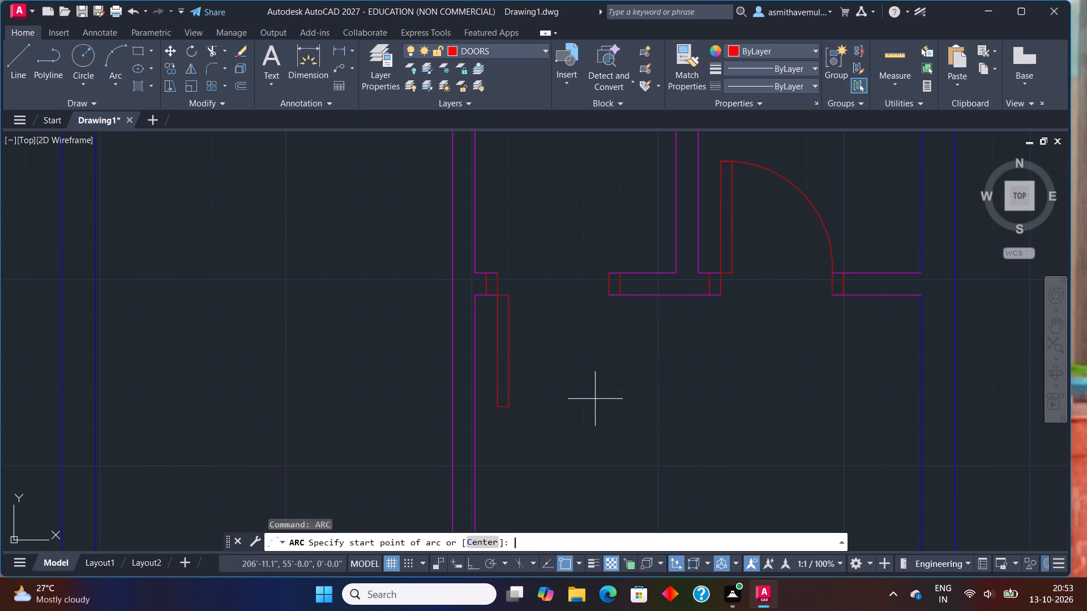
click(495, 408)
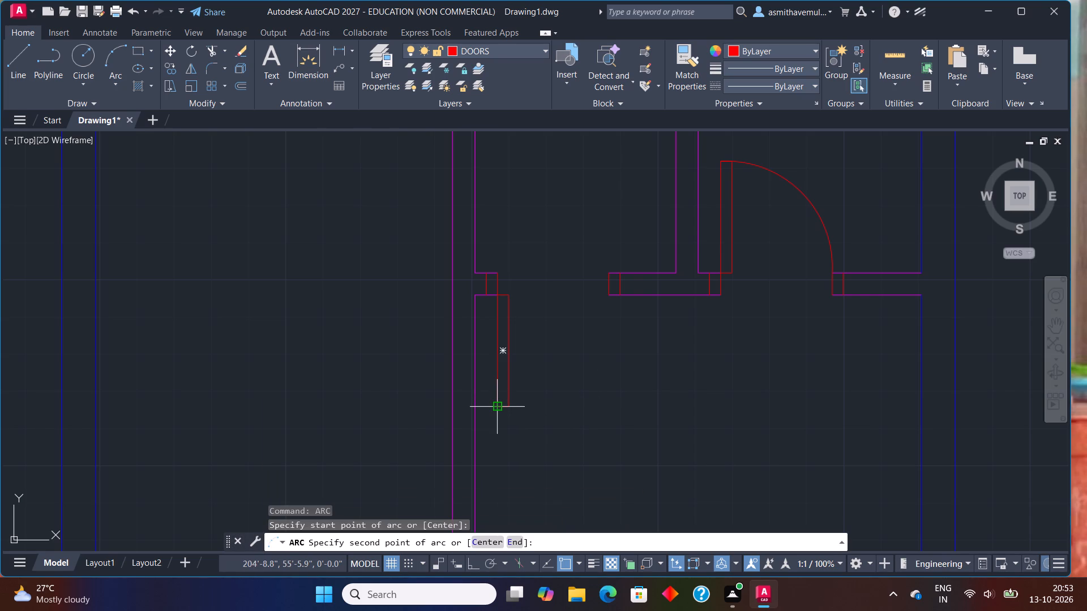
drag(511, 410, 520, 405)
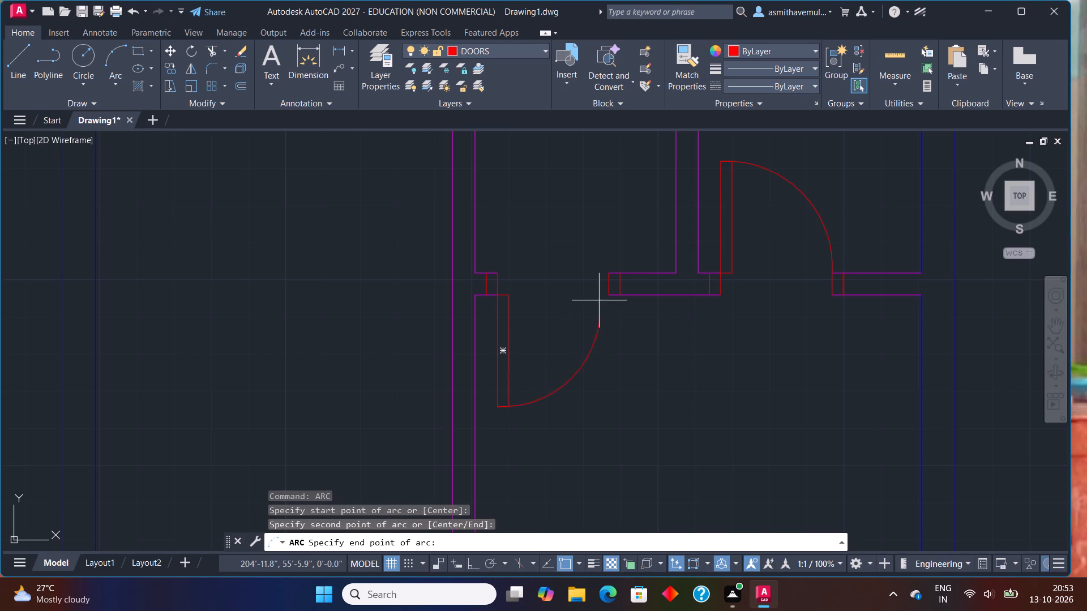
click(608, 294)
Draw a line across the vertical wall of the large right-hand room, starting 3" below the corner where the horizontal partition meets it.
scroll(639, 352, down, 2)
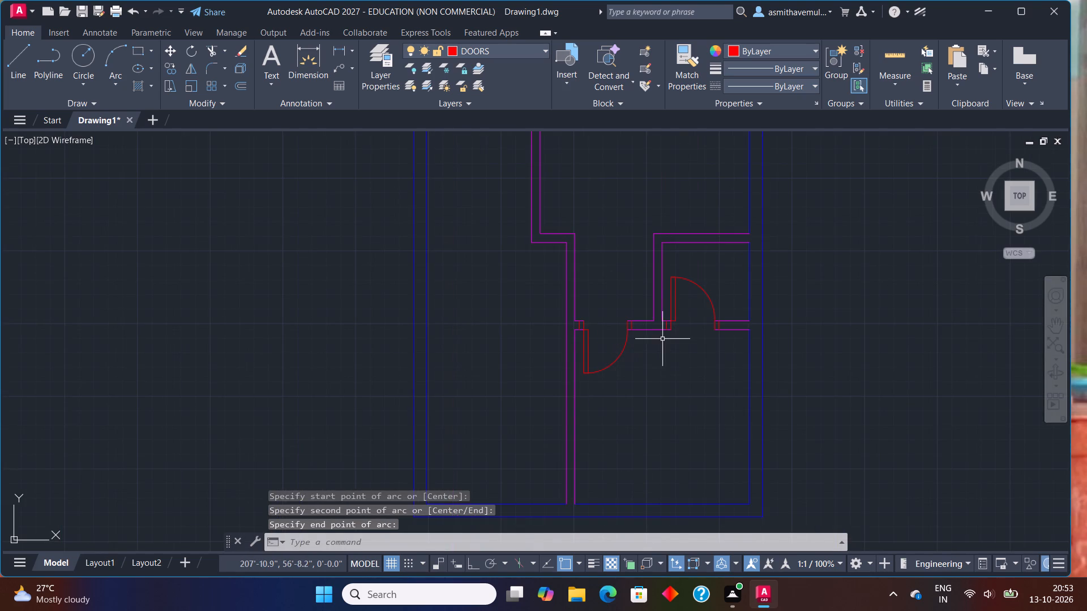
middle_drag(662, 339, 586, 403)
middle_drag(610, 261, 630, 401)
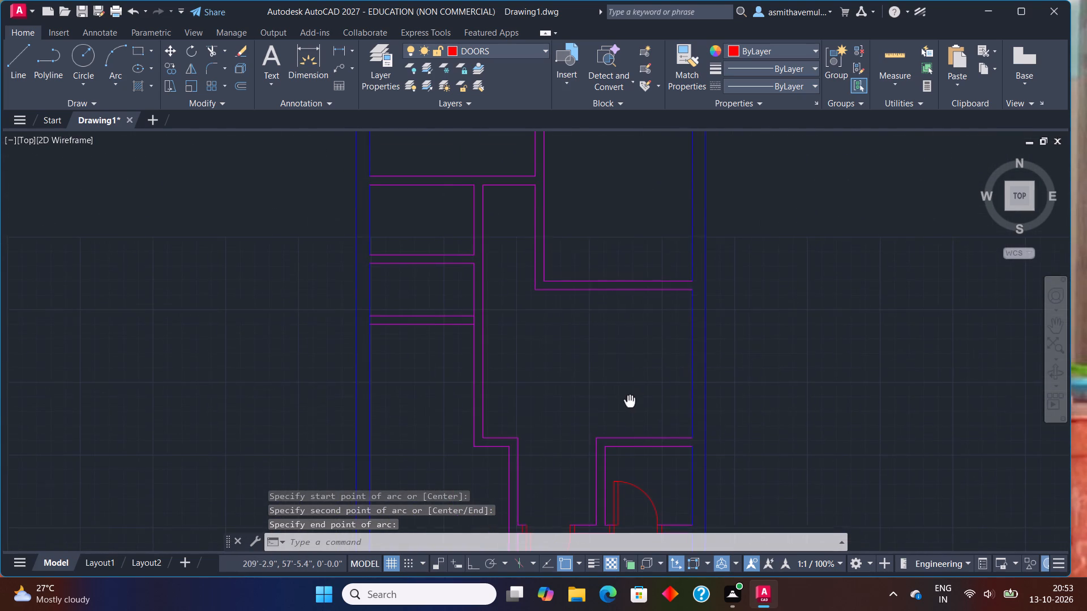
middle_drag(630, 401, 630, 402)
middle_drag(564, 253, 588, 342)
scroll(562, 341, up, 1)
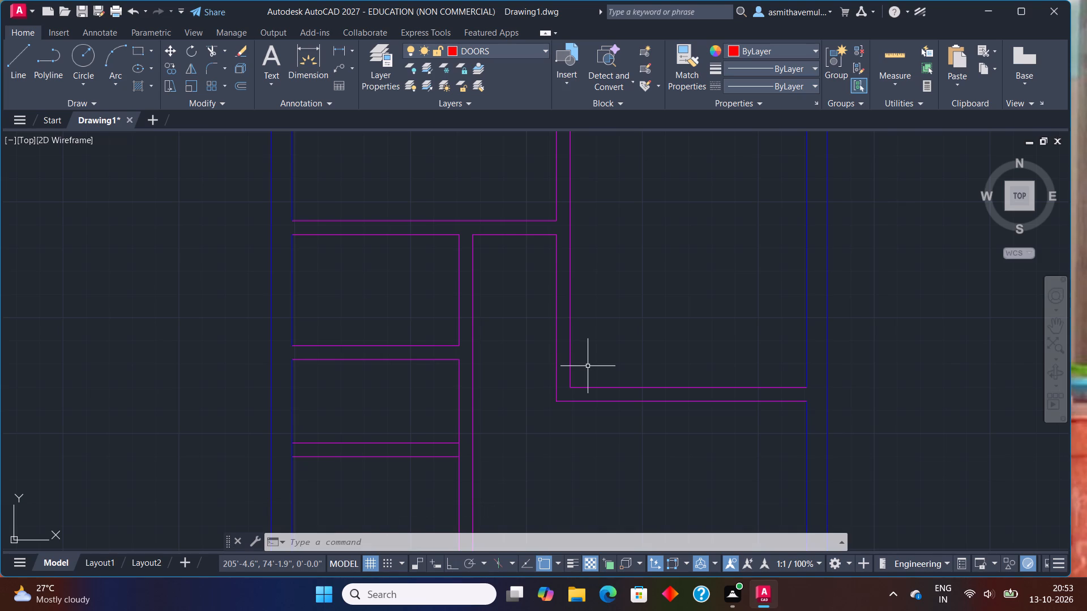
key(l)
key(Return)
text(FROM)
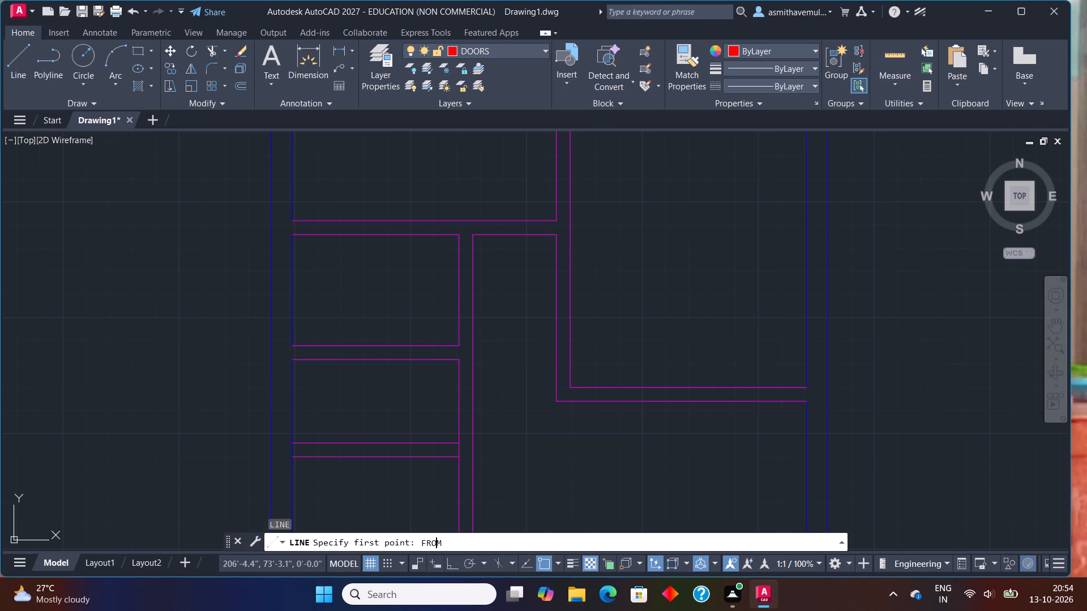
key(Return)
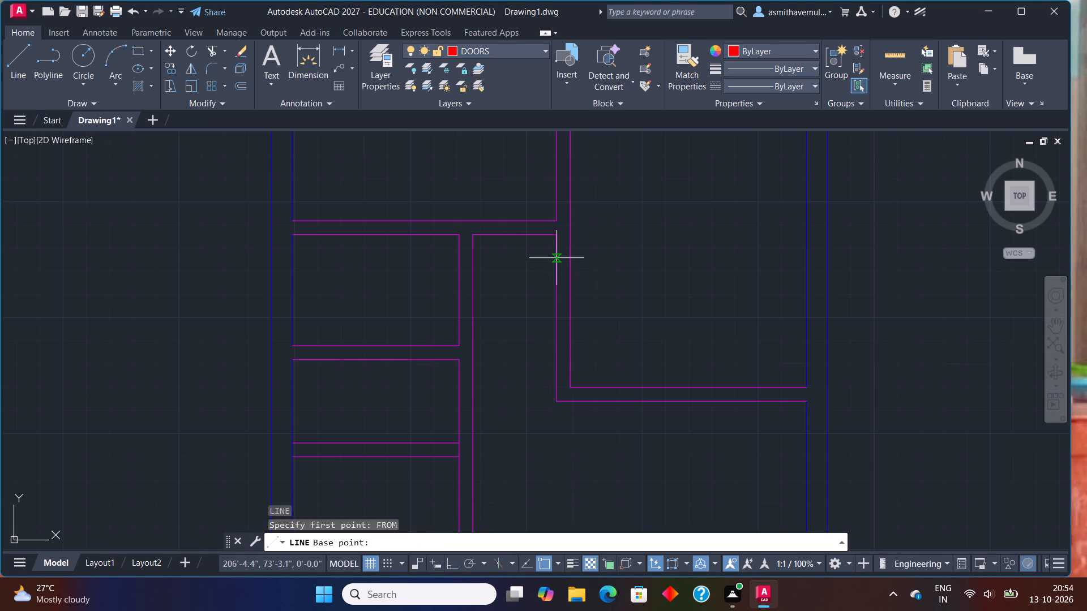
click(557, 237)
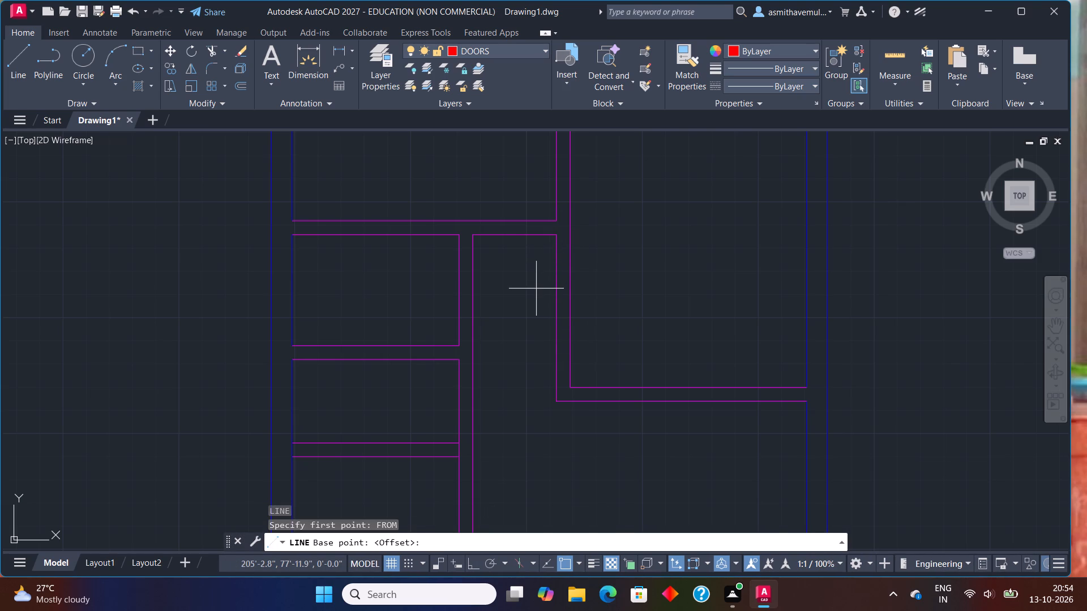
key(shift+at)
key(0)
key(comma)
text(-3)
key(shift+quotedbl)
key(Return)
scroll(540, 290, up, 1)
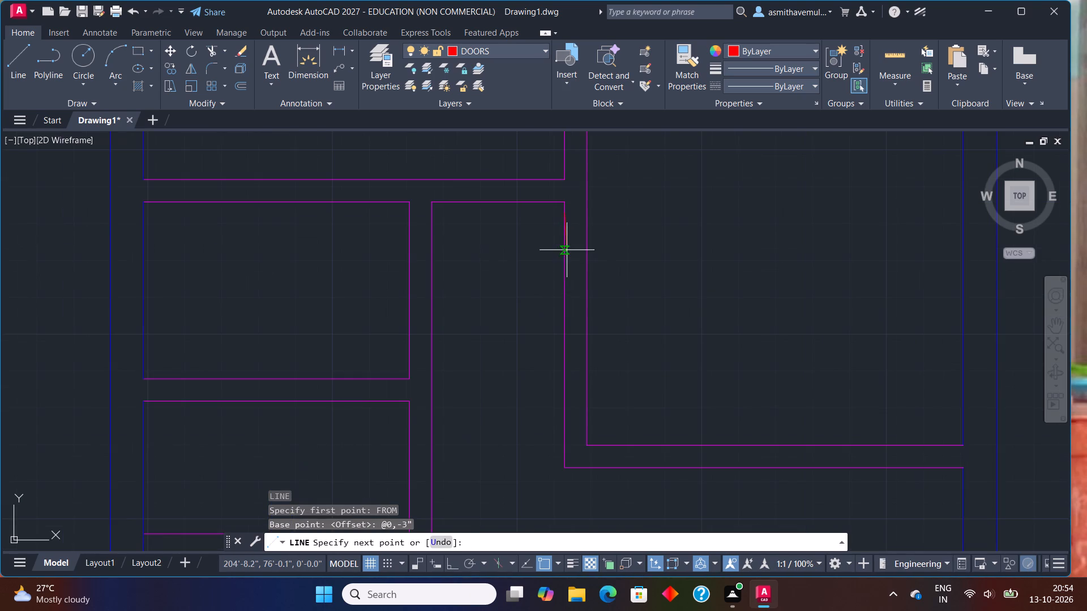
click(589, 213)
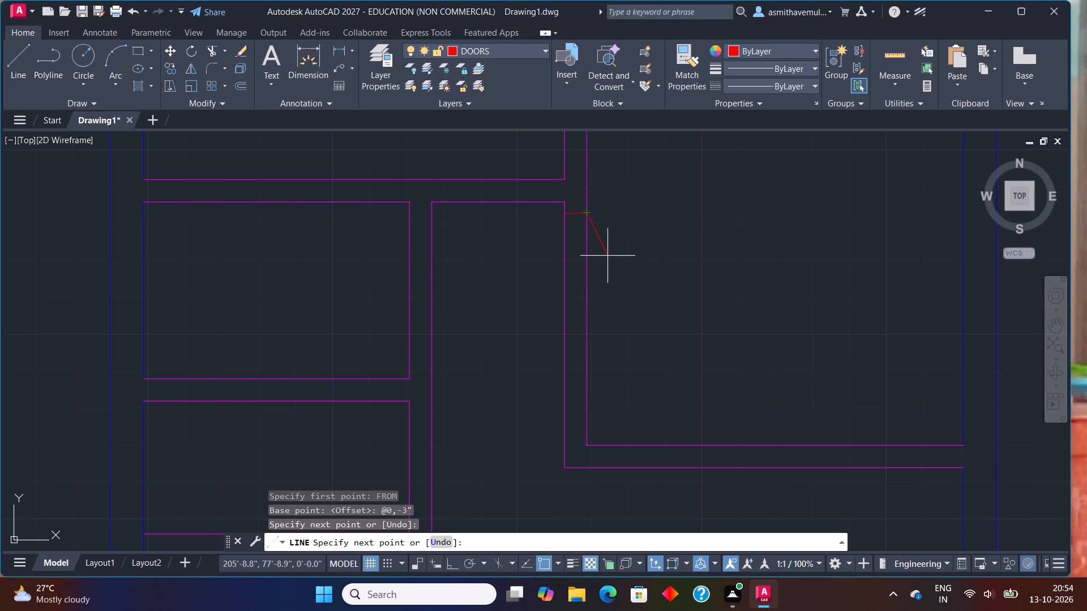
key(Escape)
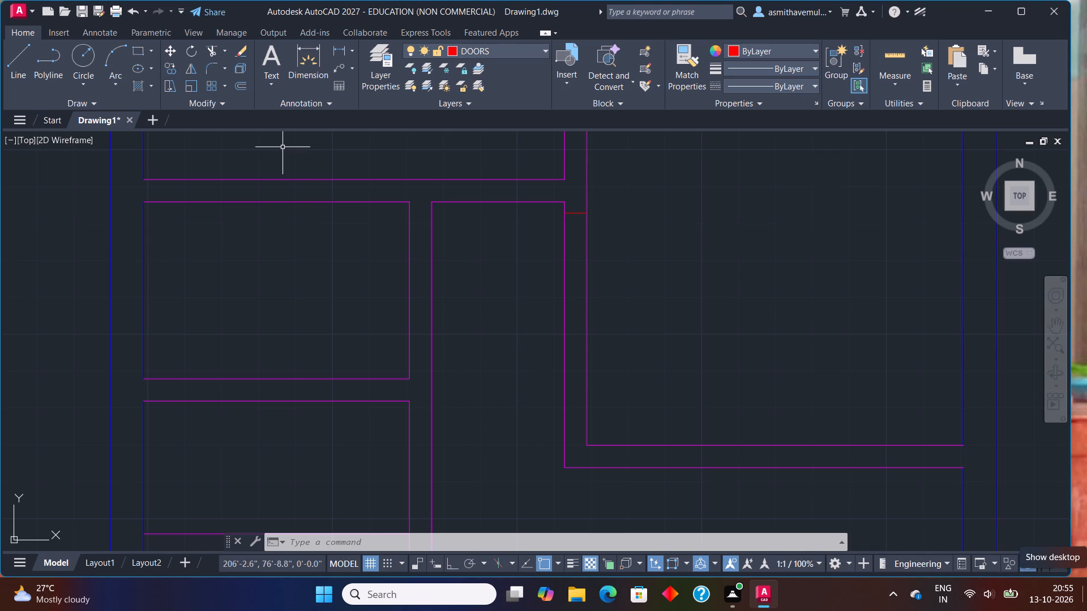
Offset the new line across the vertical wall 3" downward to form the upper door frame.
scroll(944, 610, down, 1)
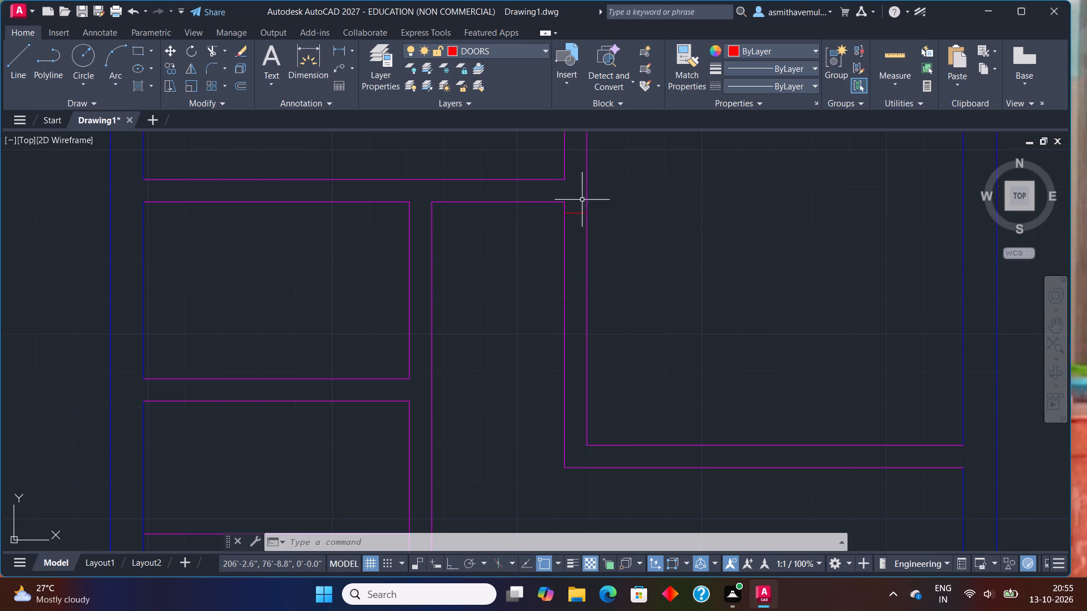
scroll(584, 241, down, 1)
middle_drag(591, 242, 535, 333)
scroll(534, 333, up, 1)
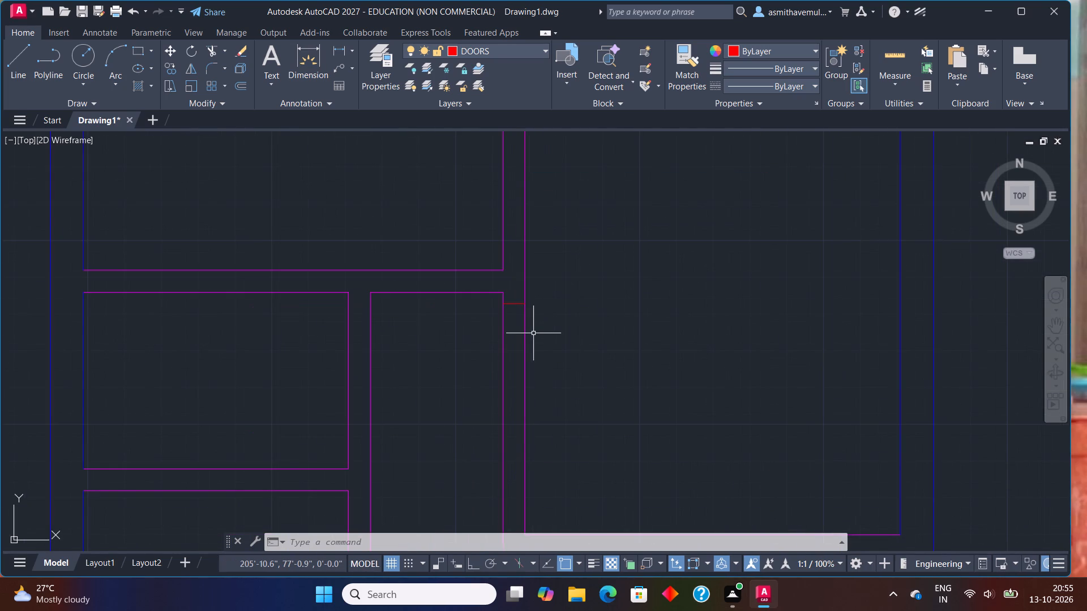
key(o)
key(Return)
text(3")
key(Return)
scroll(463, 334, up, 1)
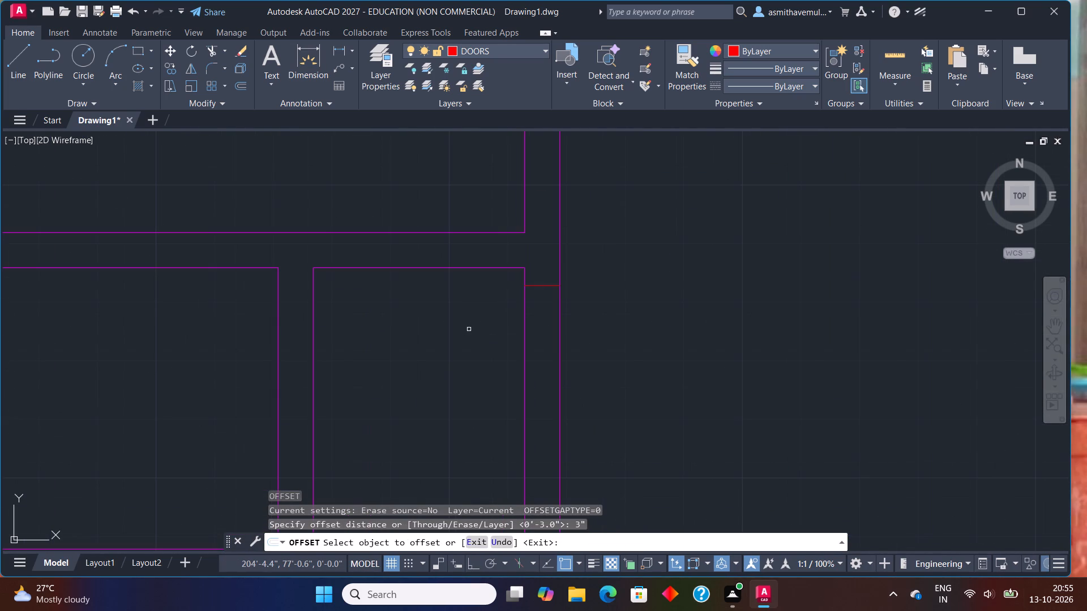
click(558, 286)
click(566, 349)
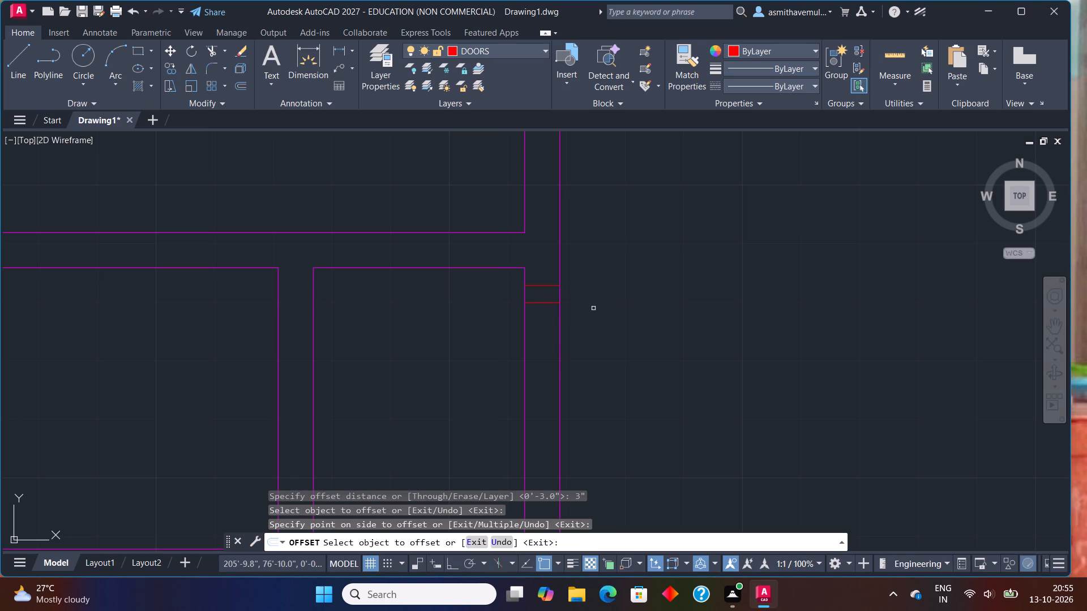
key(Escape)
Offset the upper frame's lower line 3' downward to mark the door opening's width.
key(o)
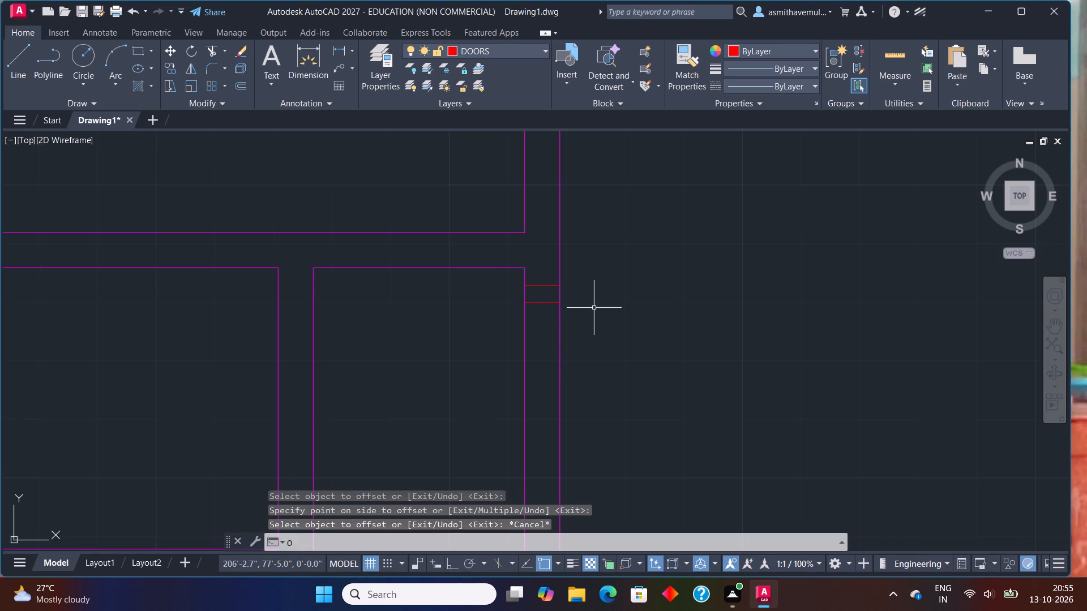
key(Return)
text(3')
key(Return)
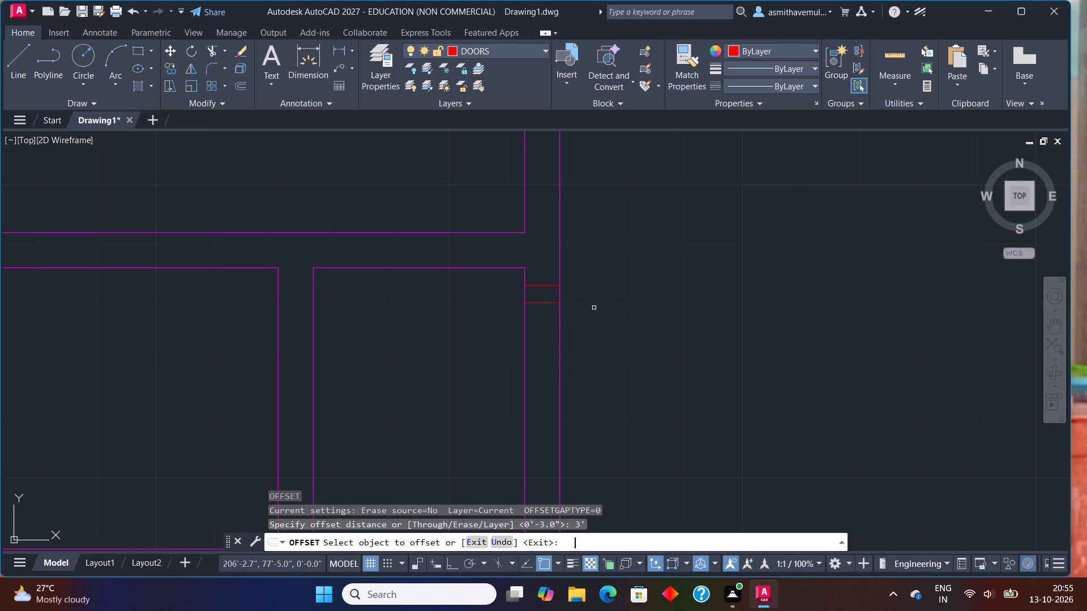
middle_drag(594, 306, 581, 124)
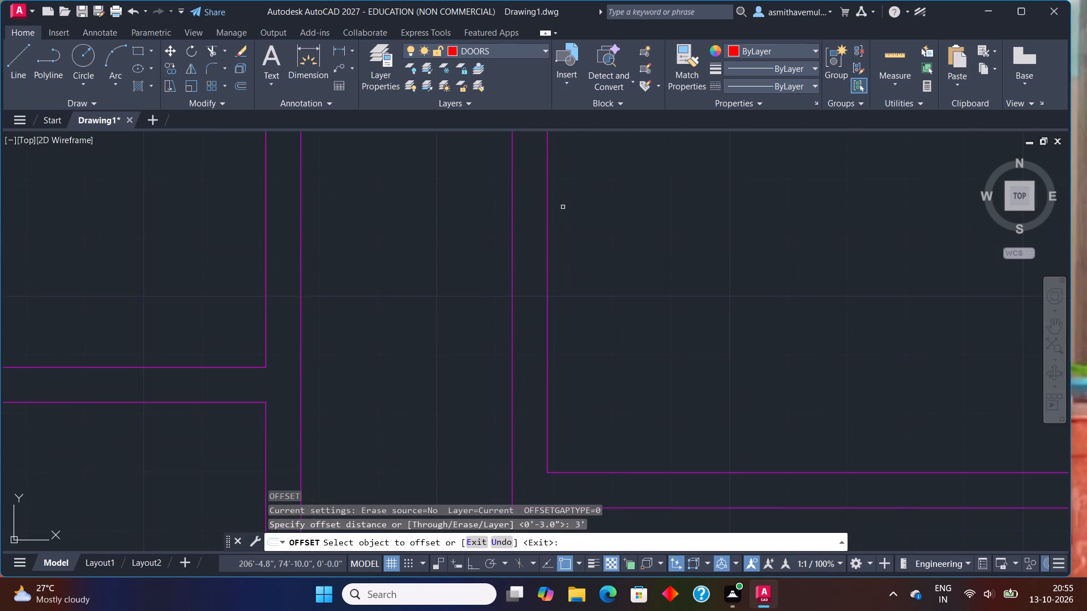
middle_drag(563, 207, 571, 257)
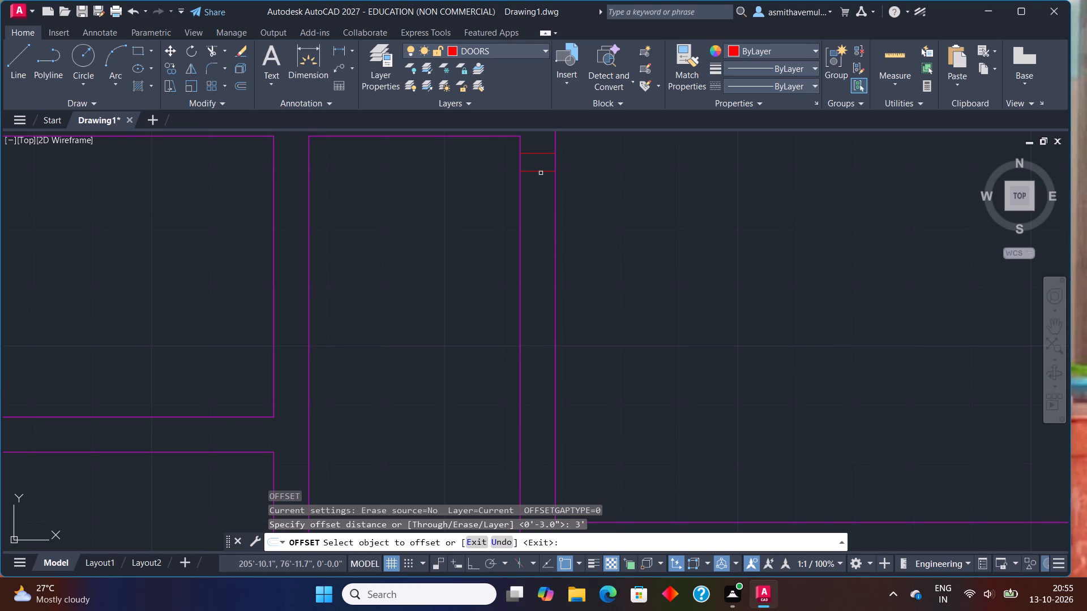
click(541, 170)
click(551, 249)
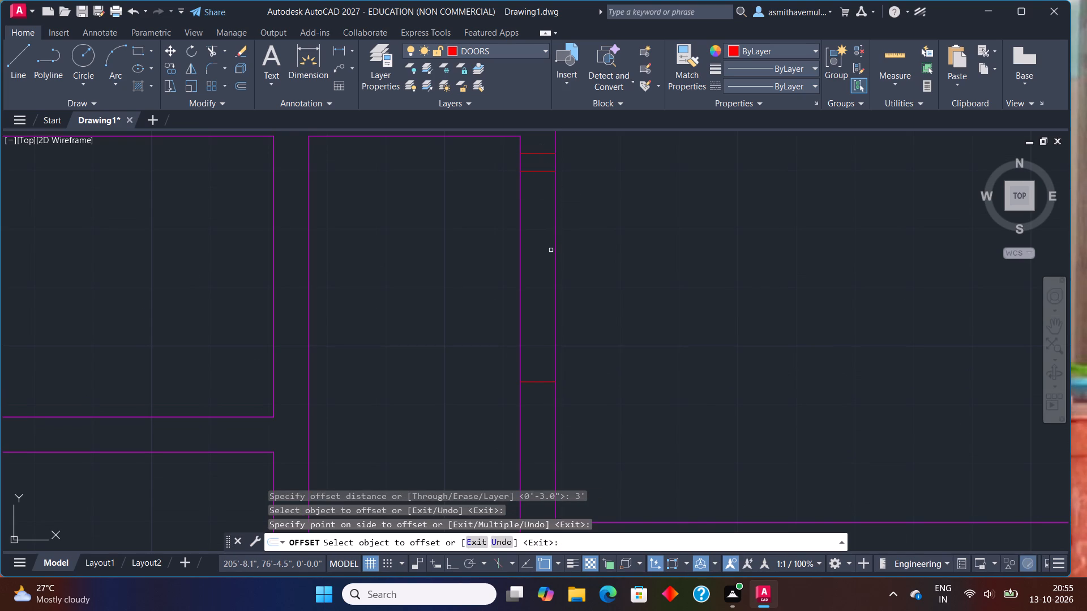
key(Escape)
Offset the opening's lower line 3" downward to form the lower door frame.
key(o)
key(Return)
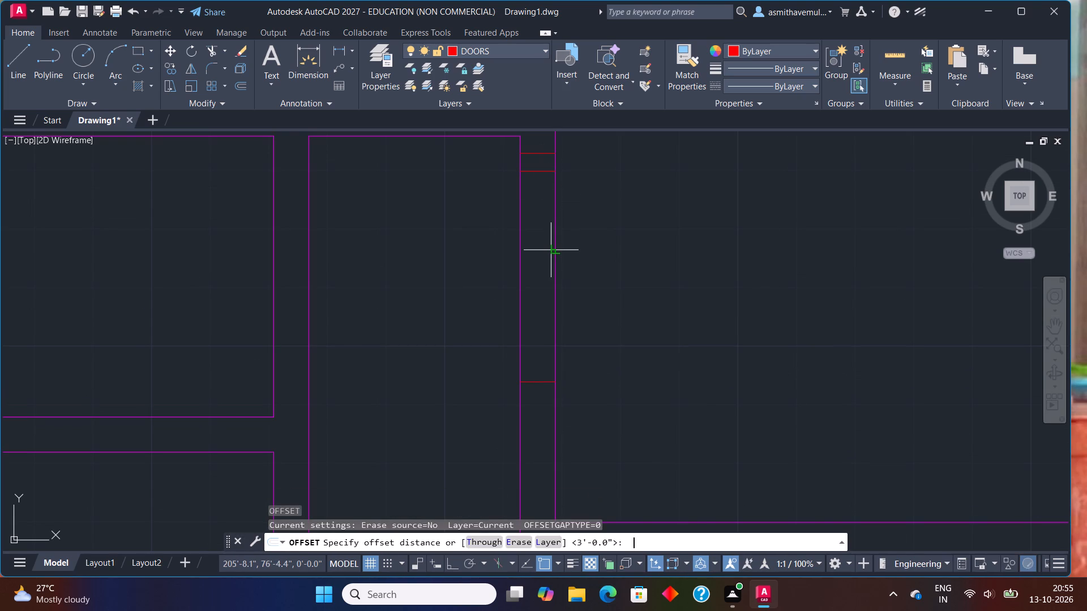
key(3)
key(shift+quotedbl)
key(Return)
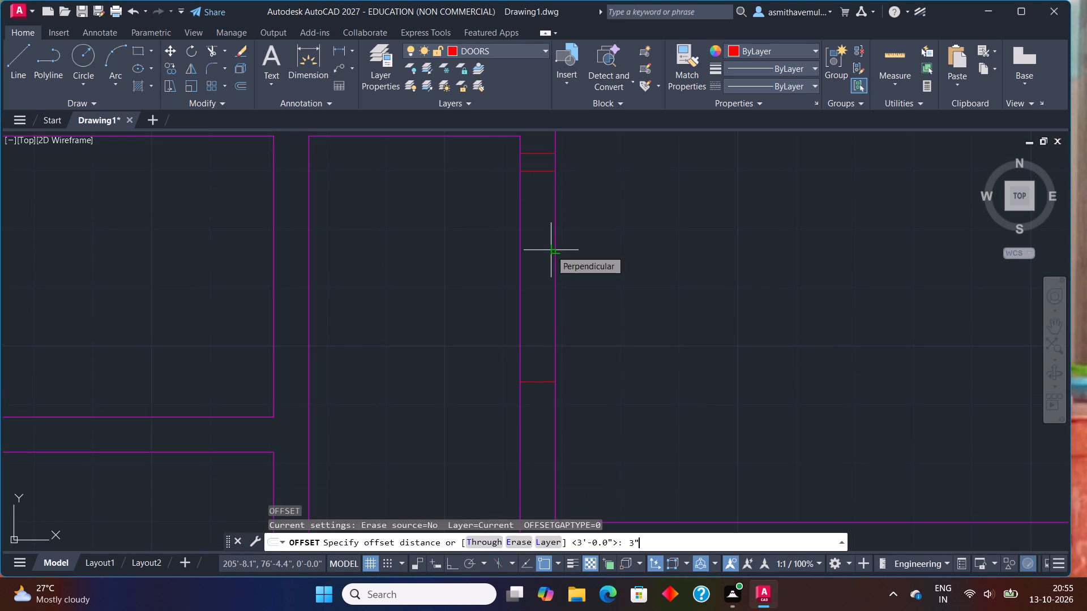
click(546, 382)
click(553, 445)
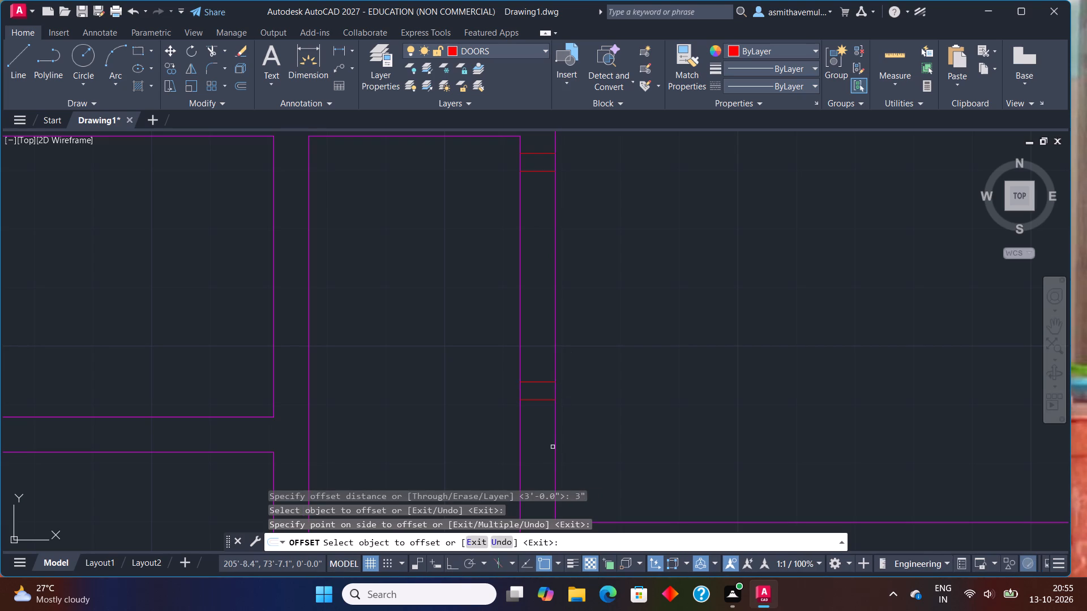
key(Escape)
Trim both vertical wall lines between the two new frames to open the 3' doorway.
text(TRIM)
key(Return)
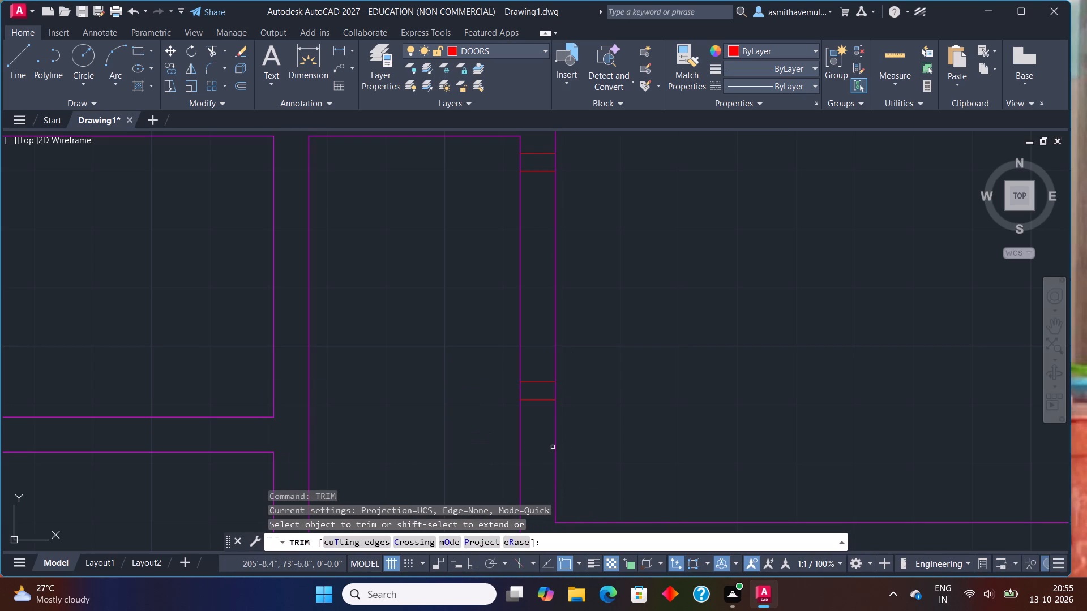
drag(433, 299, 653, 268)
key(Escape)
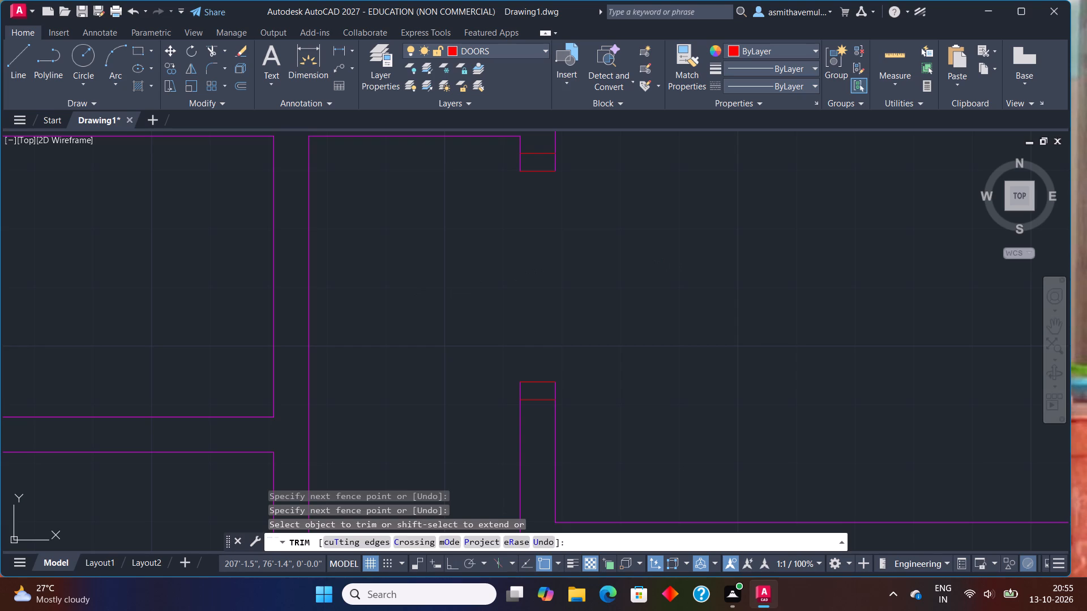
Start a rectangle for the door leaf of the new 3' doorway.
text(RE)
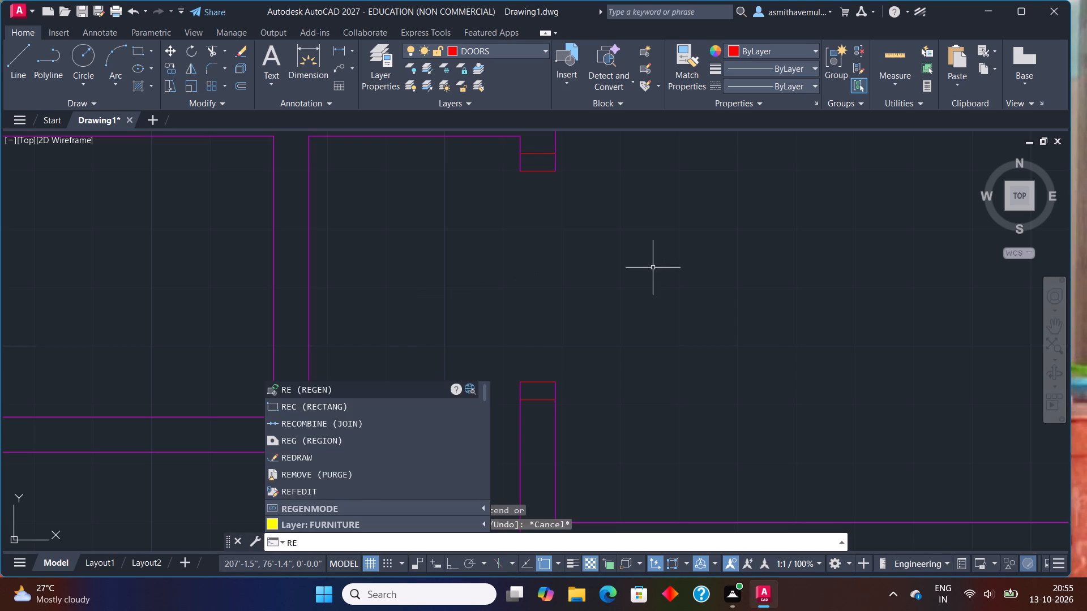
key(c)
key(Return)
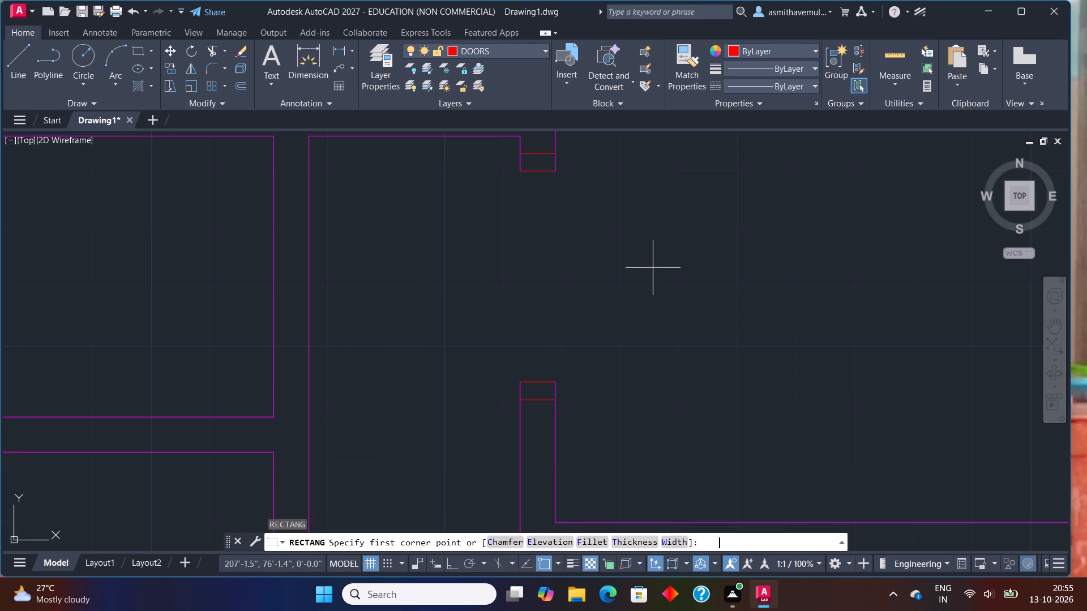
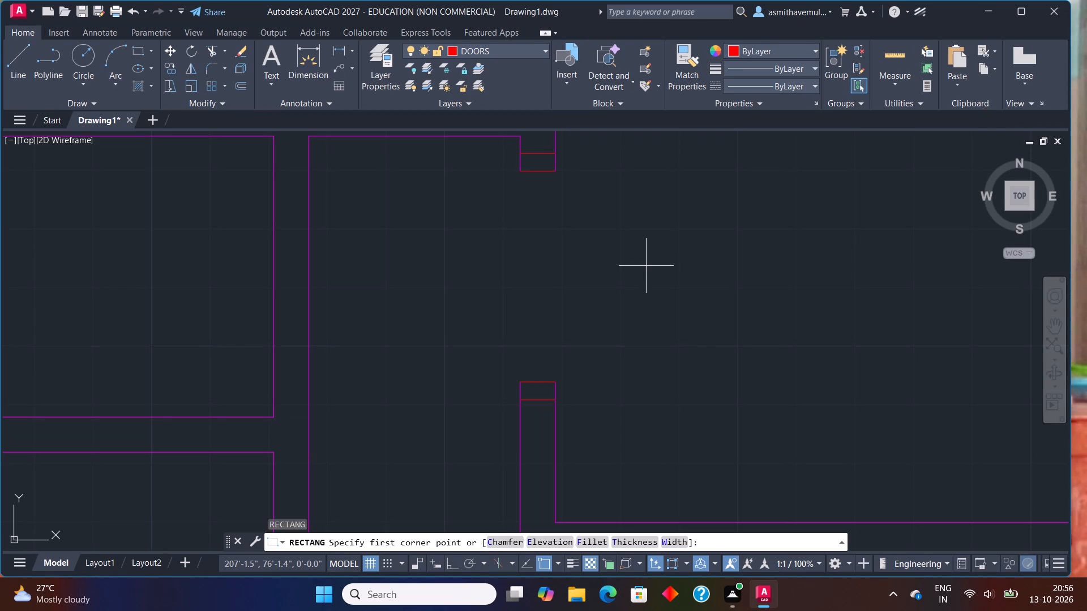
Draw a 3' by 3" door leaf rectangle from the upper frame's lower outer corner, extending into the room on the right.
middle_drag(646, 269, 640, 367)
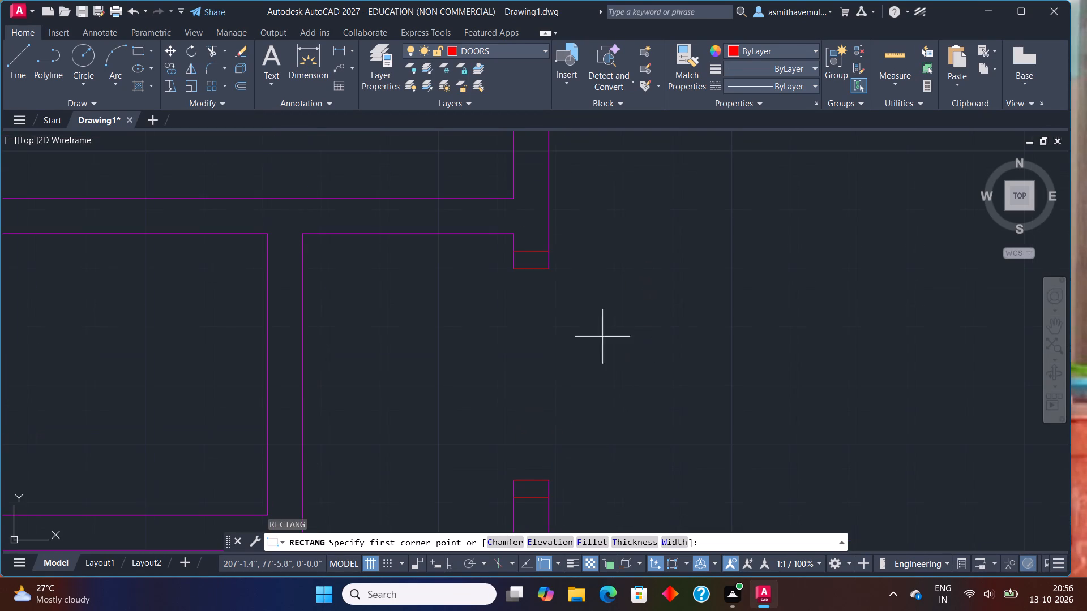
click(551, 270)
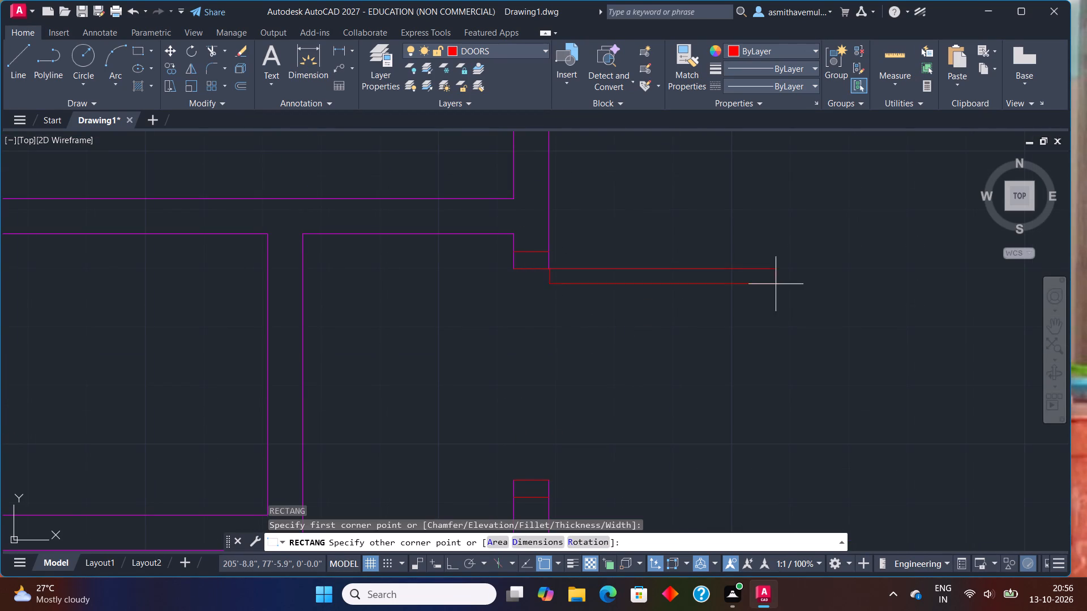
key(d)
key(Return)
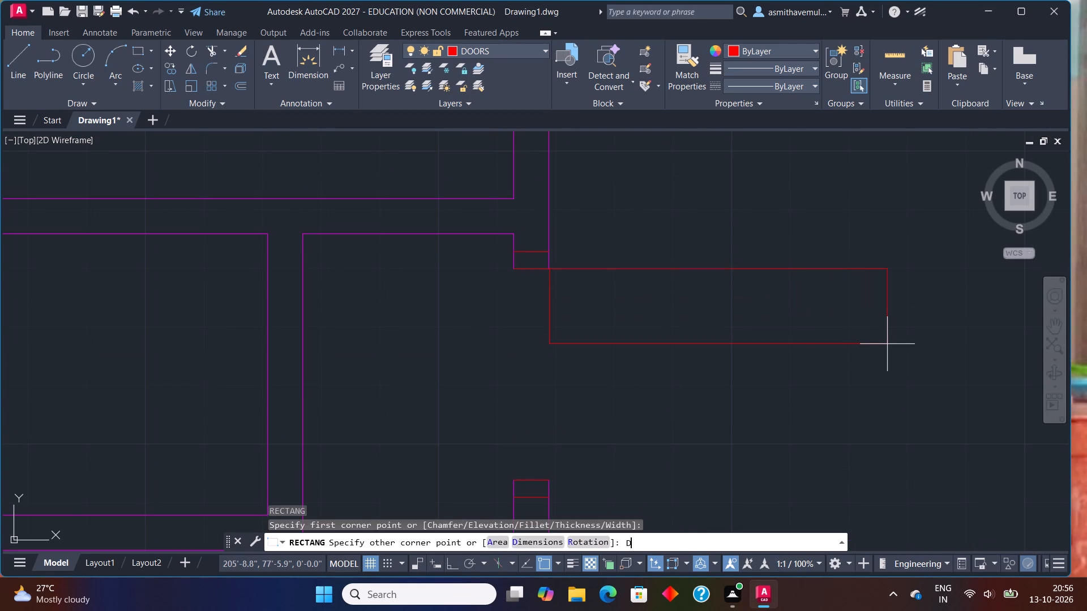
text(3')
key(Return)
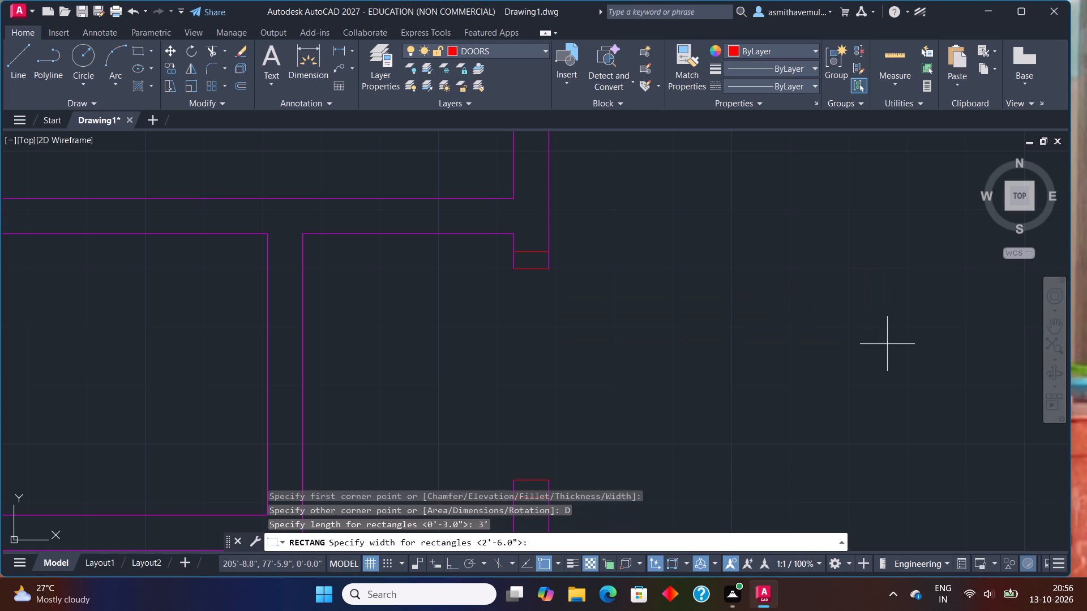
key(3)
key(shift+quotedbl)
key(Return)
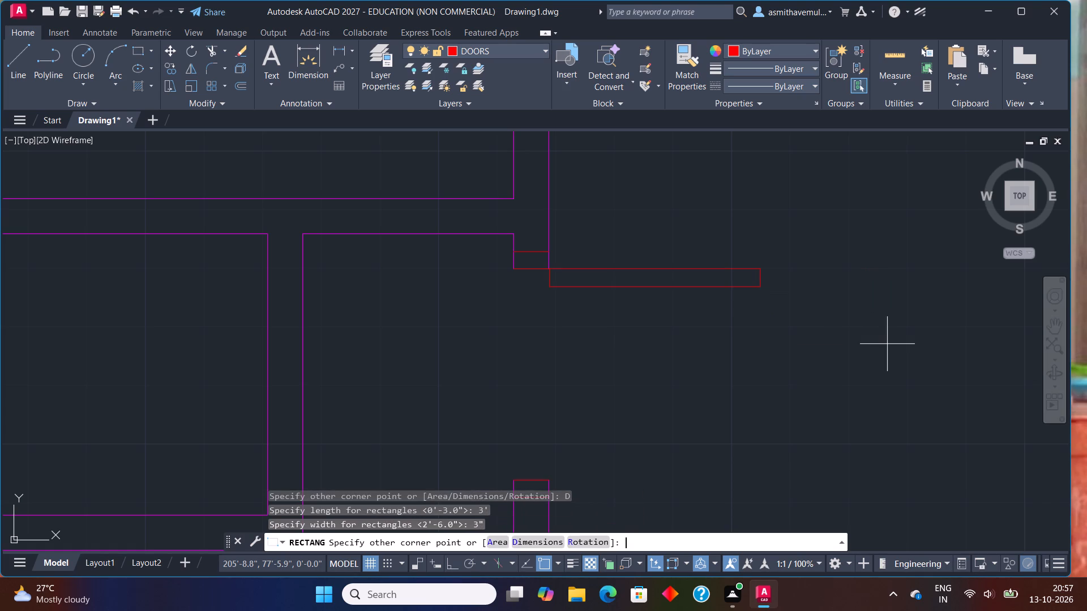
click(887, 344)
Draw the door's swing arc from the leaf's outer end through its lower outer corner to the lower frame's top corner.
text(ARC)
key(Return)
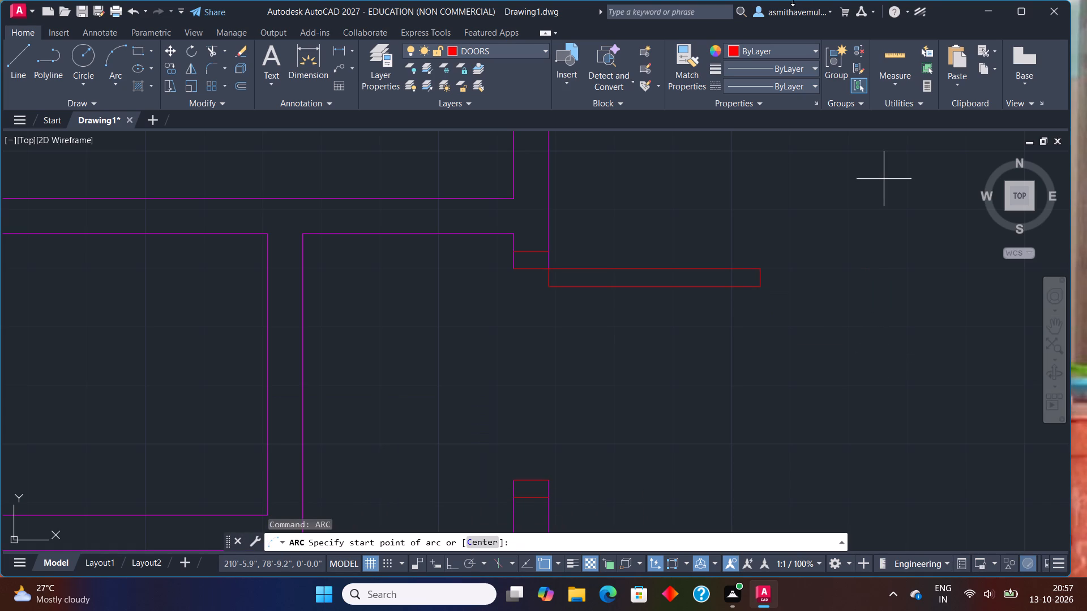
click(763, 270)
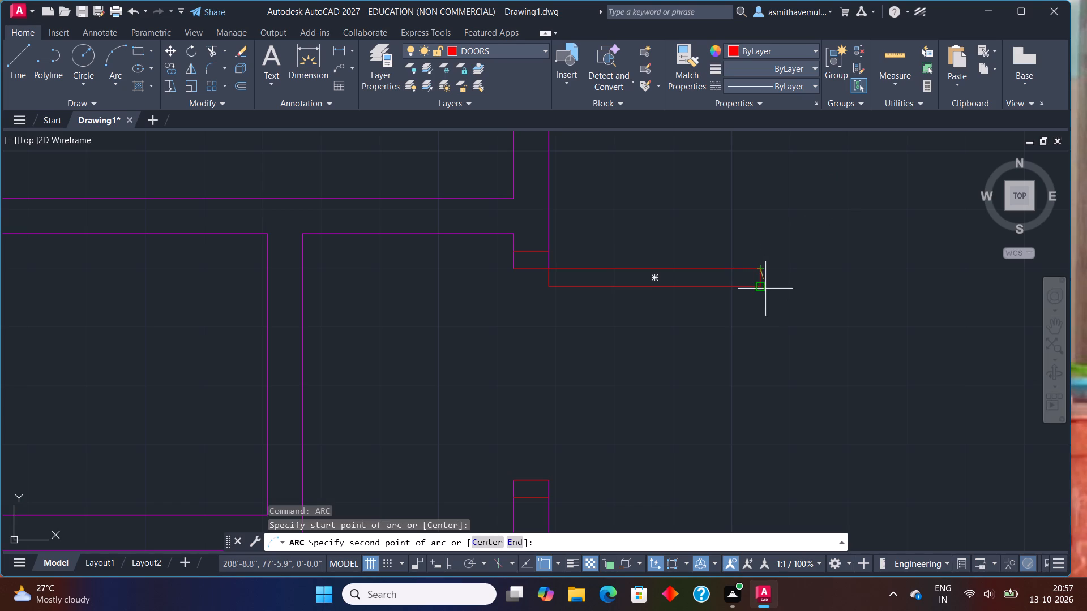
click(758, 289)
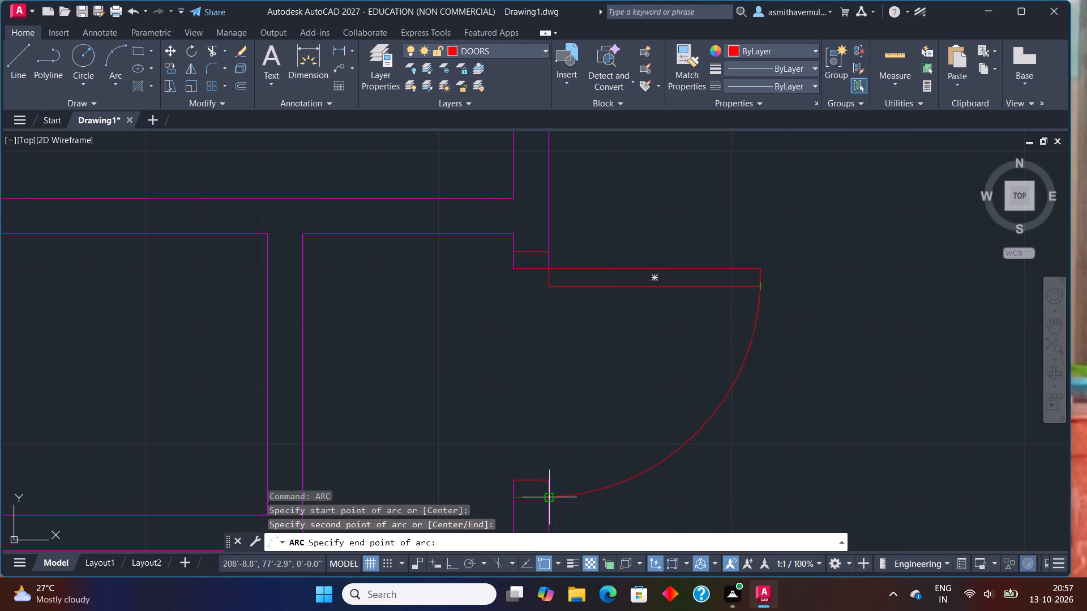
click(545, 480)
Draw a line across the central vertical wall, starting 3" above the lower-left inner corner of the plan's top-right room.
scroll(567, 405, down, 2)
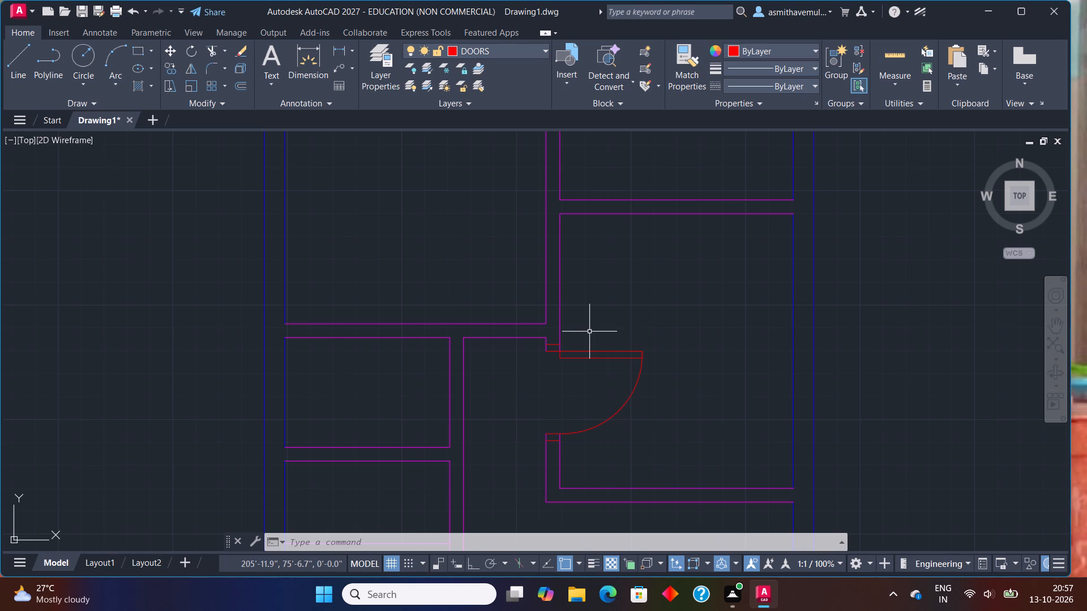
scroll(589, 331, down, 1)
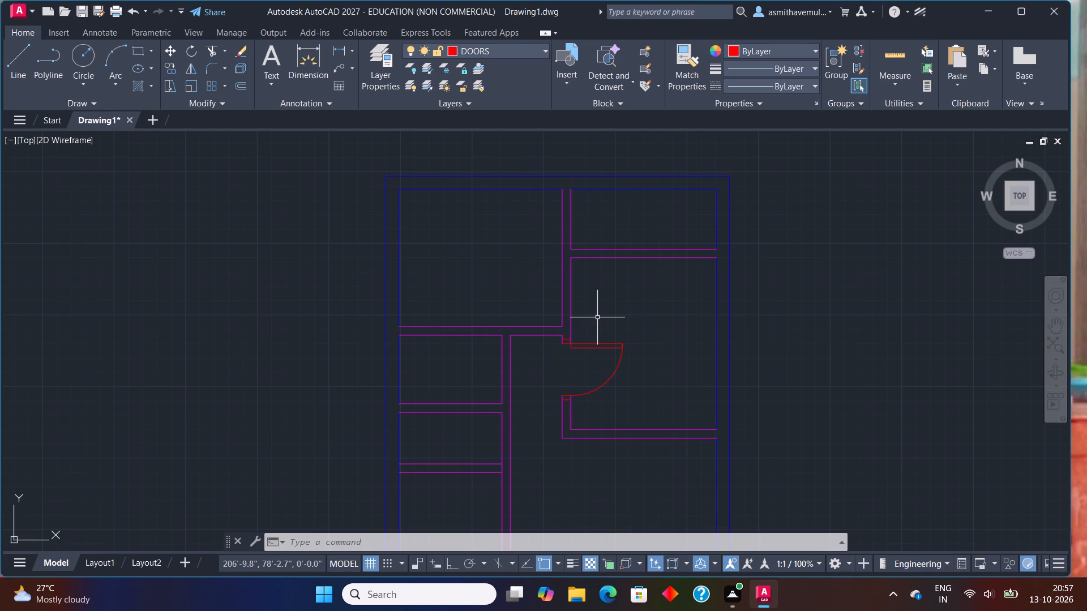
middle_drag(574, 251, 541, 410)
scroll(536, 403, up, 1)
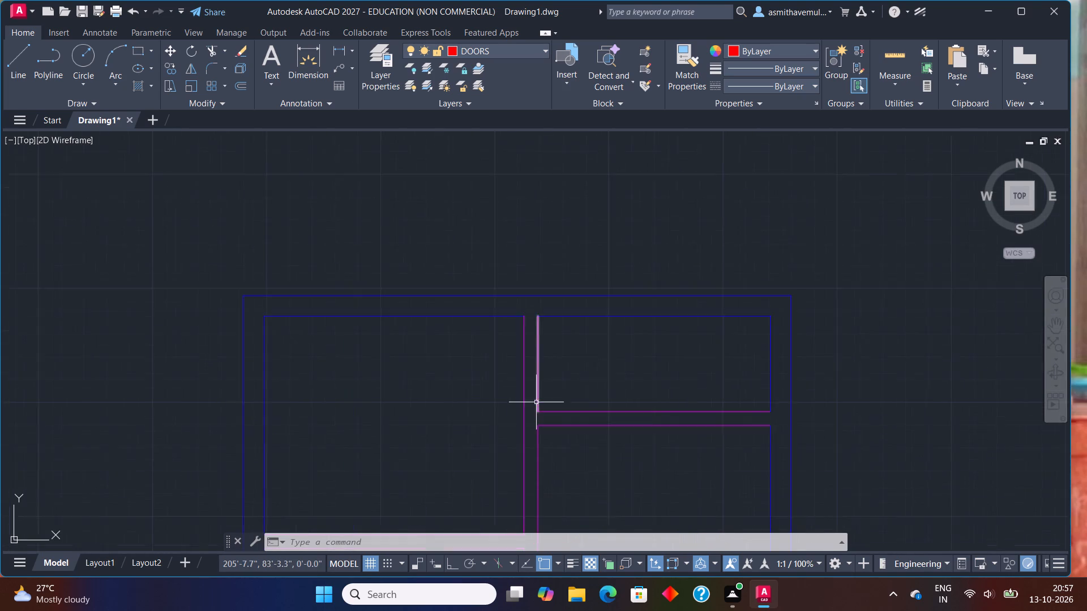
scroll(536, 402, up, 1)
key(l)
key(Return)
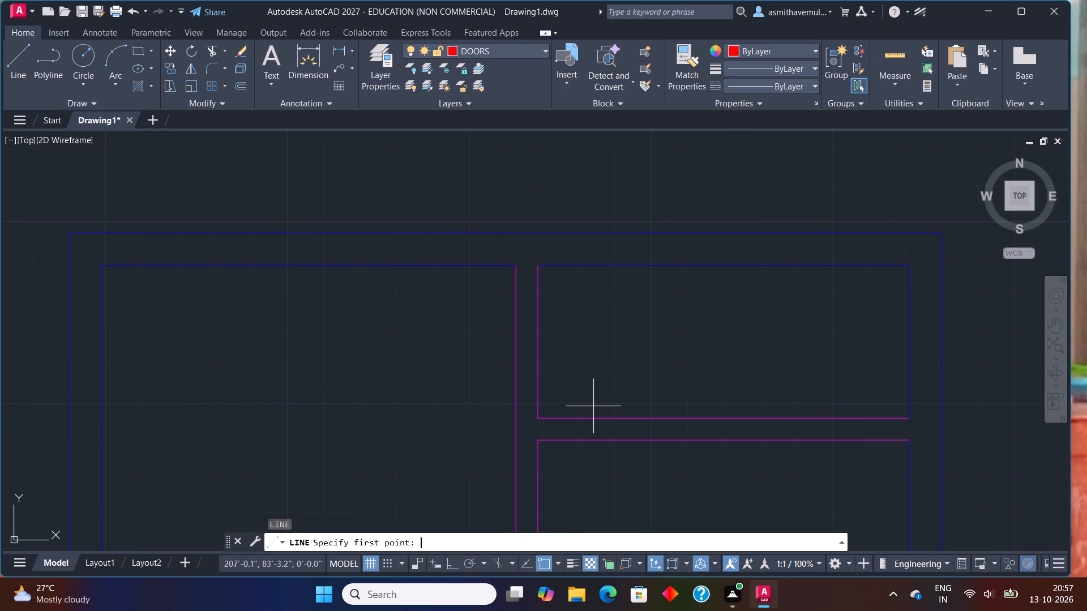
text(FROM)
key(Return)
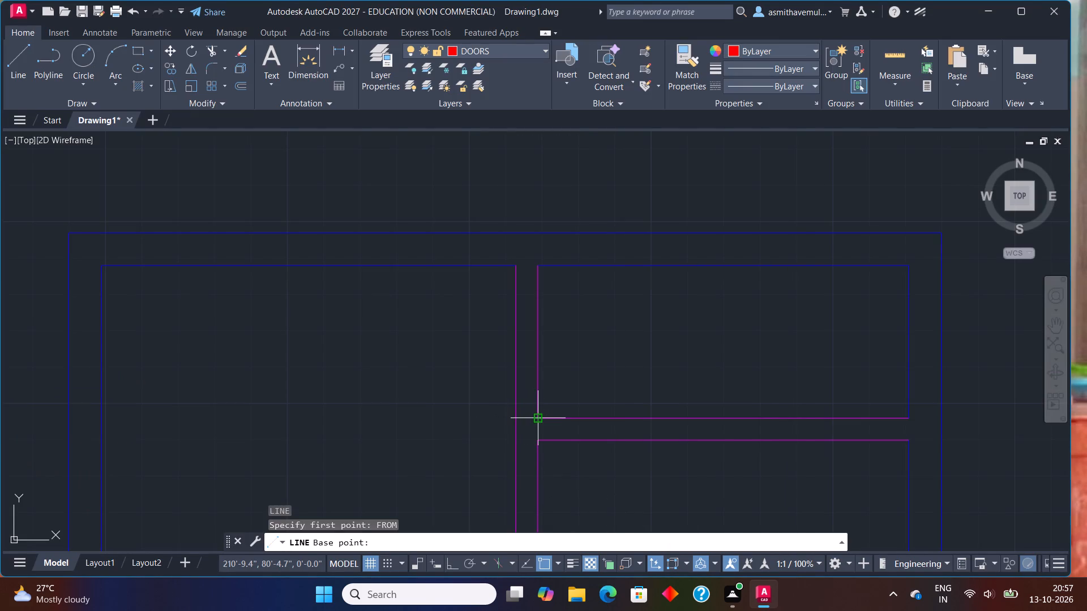
click(536, 415)
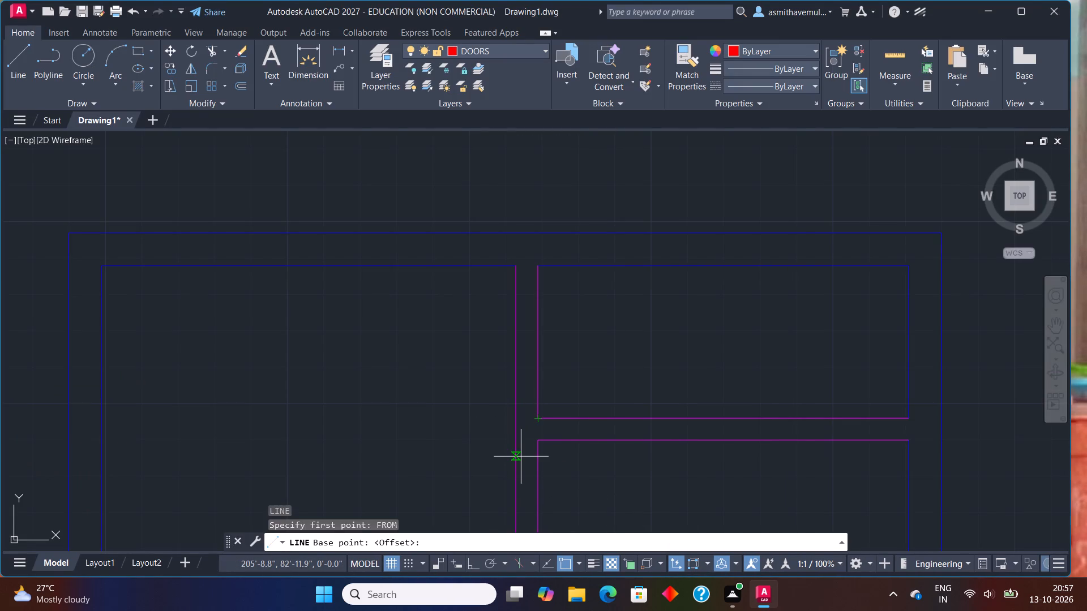
key(shift+at)
text(0,3)
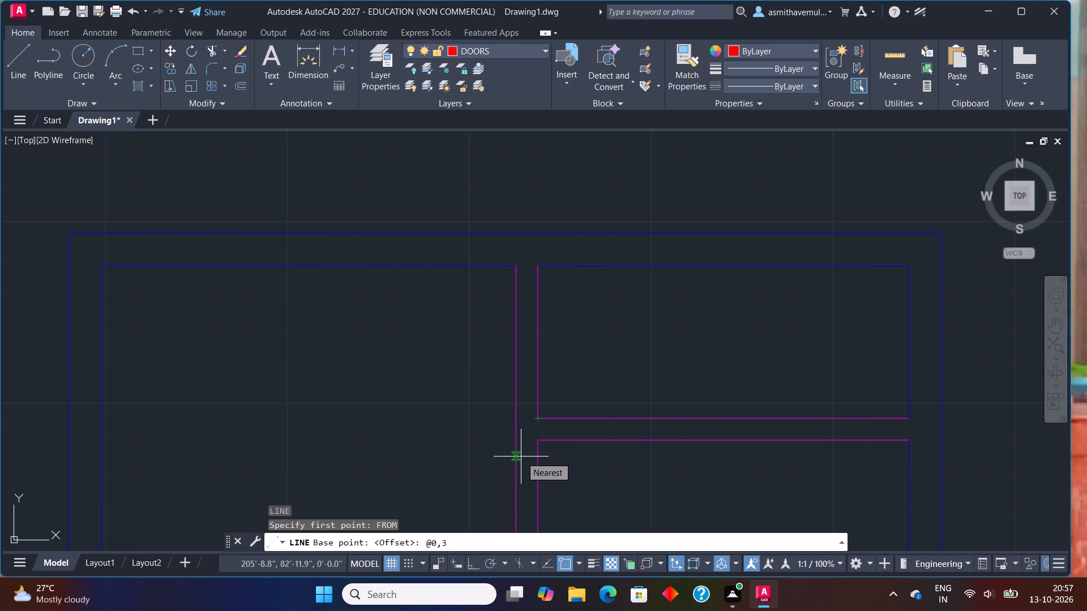
key(shift+quotedbl)
key(Return)
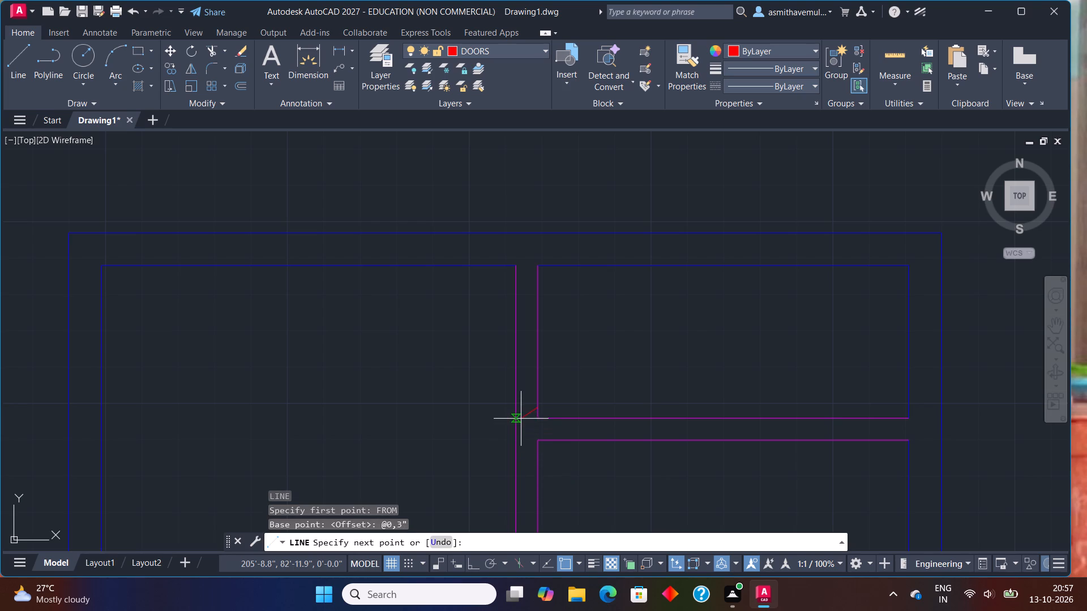
click(515, 406)
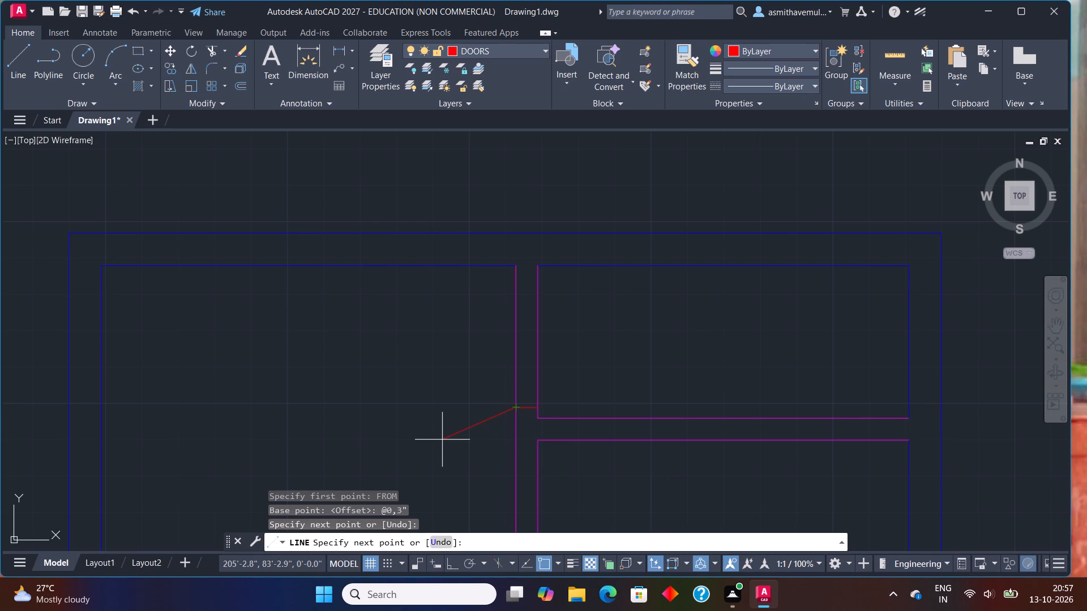
key(Escape)
Offset the new line 3" upward to form the lower door frame of the top-right room.
key(o)
key(Return)
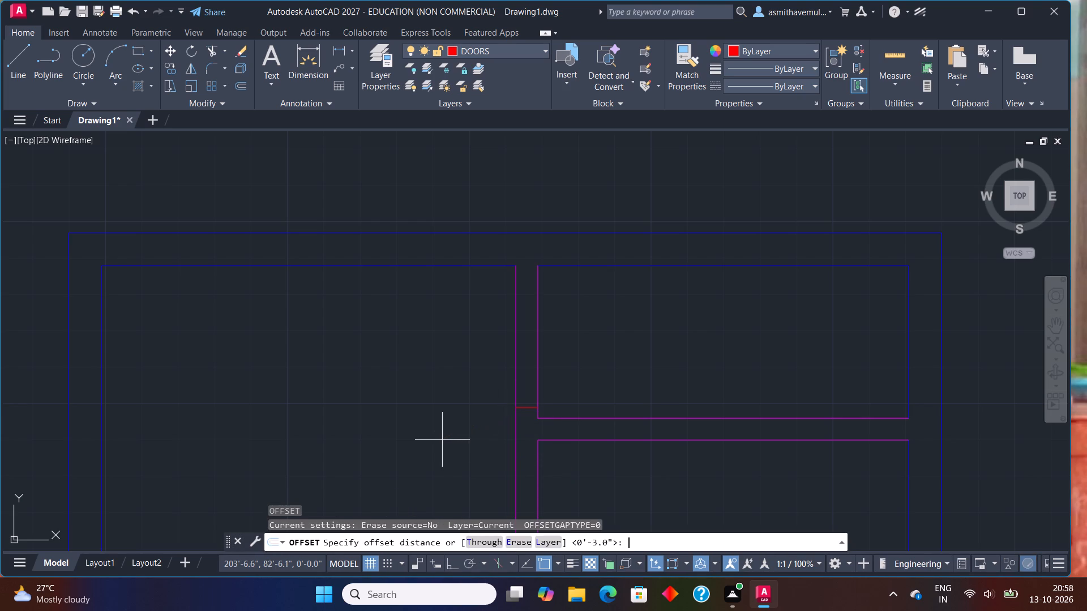
key(3)
key(shift+quotedbl)
key(Return)
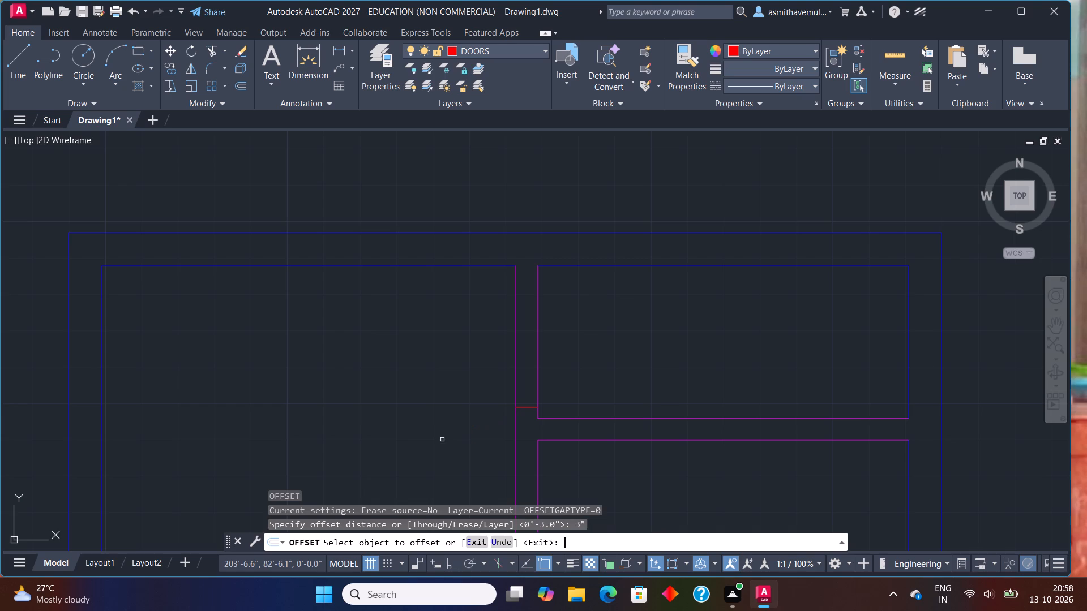
click(527, 408)
click(531, 392)
key(Escape)
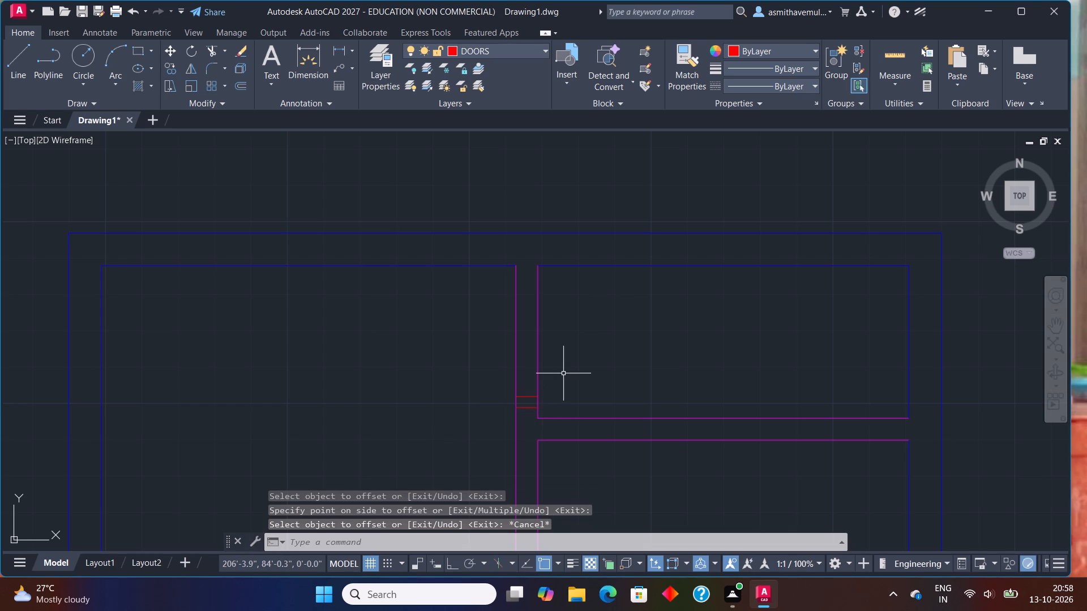
Offset the lower frame's upper line 2'6" upward to mark the door opening's width.
key(o)
key(Return)
text(2'6")
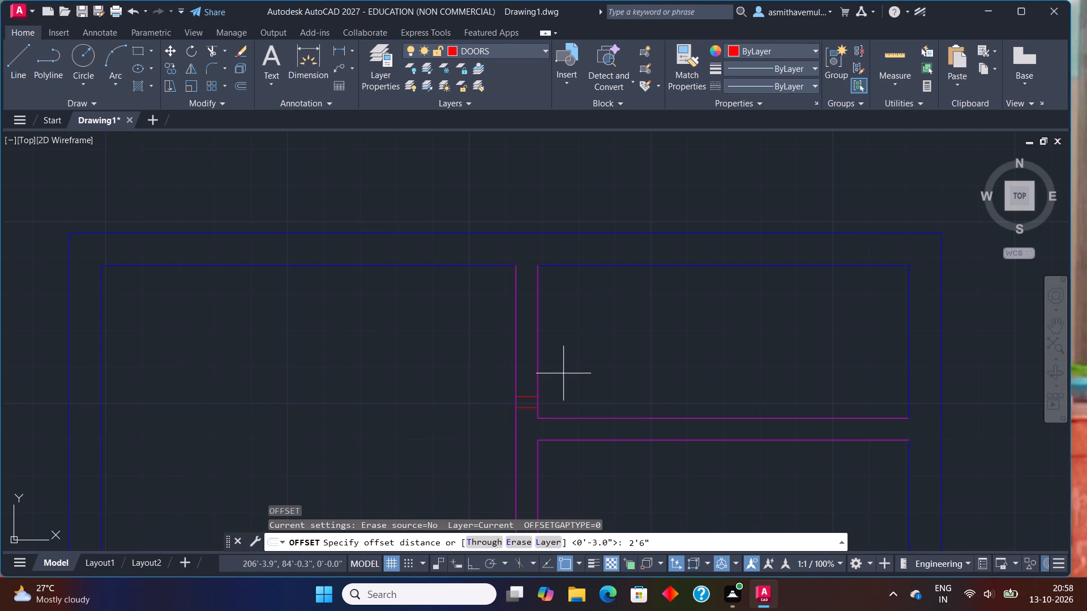
key(Return)
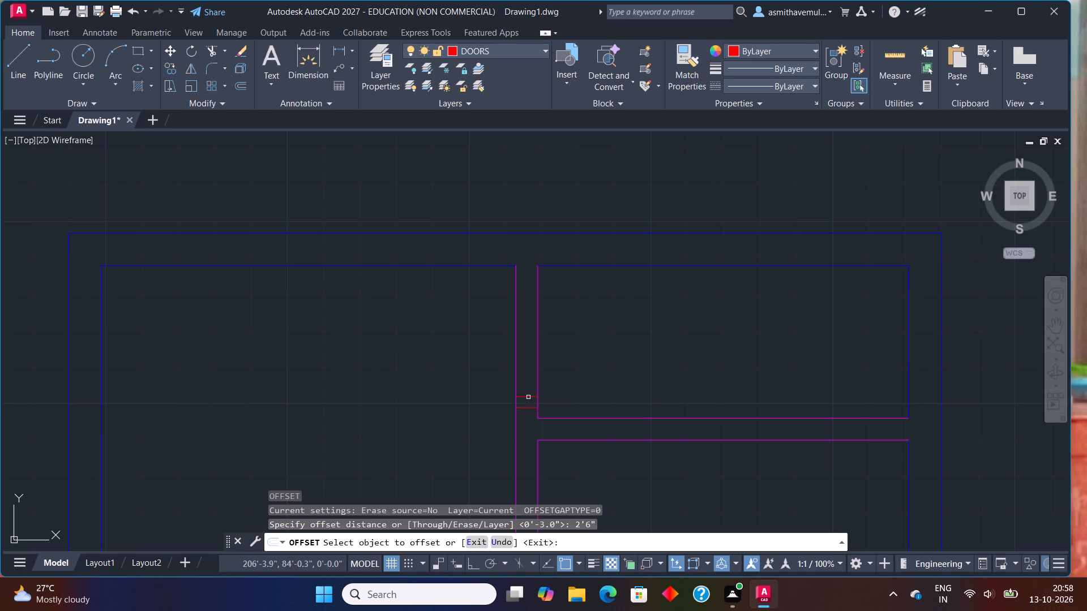
drag(527, 398, 527, 389)
click(527, 343)
scroll(536, 315, up, 1)
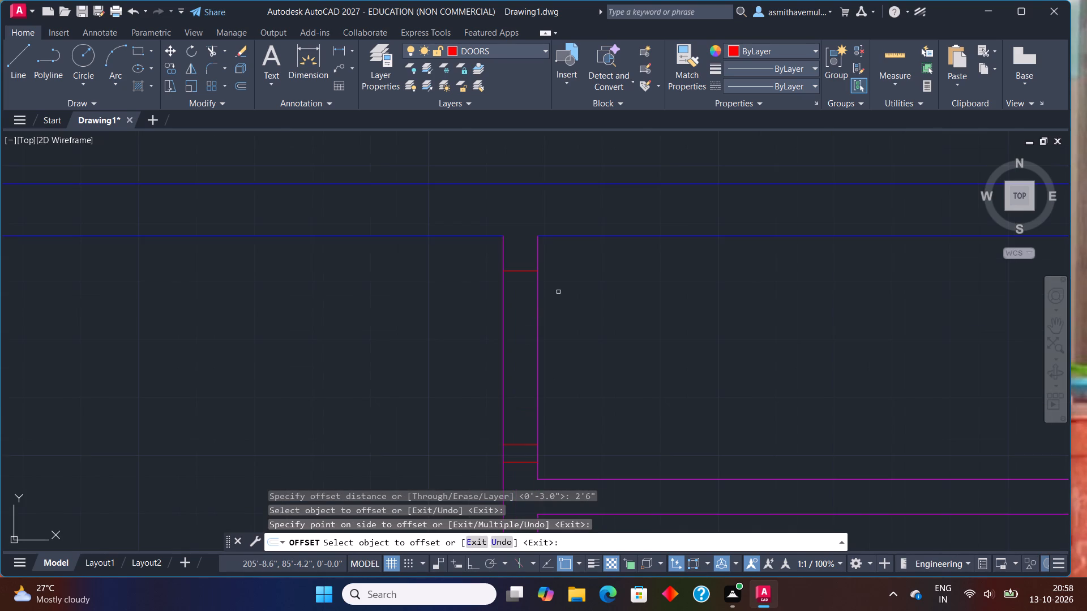
key(Escape)
Offset the opening's upper line 3" upward to form the upper door frame.
key(o)
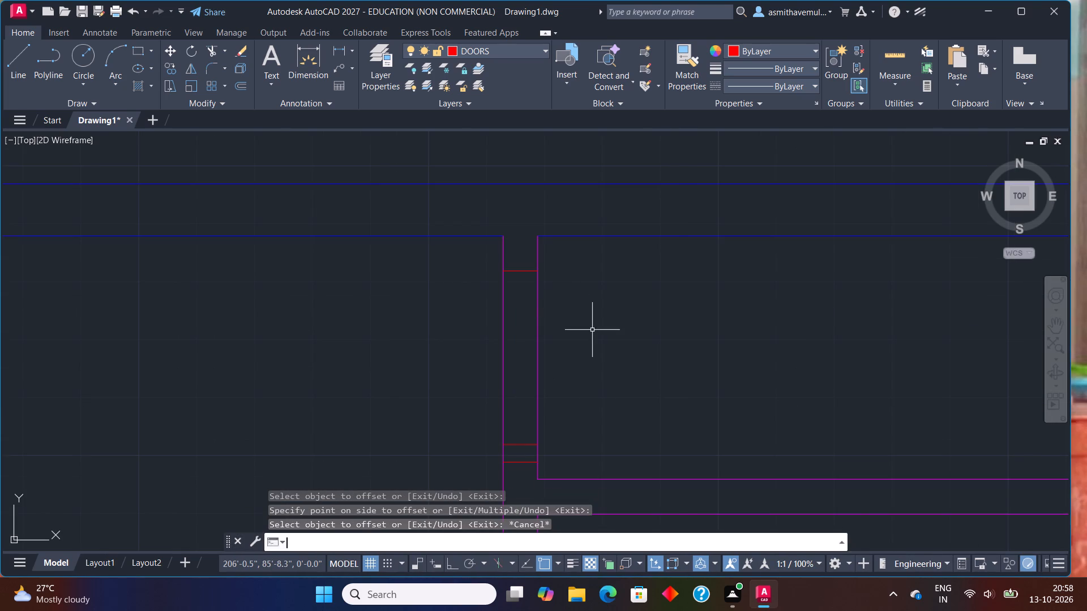
key(Return)
key(3)
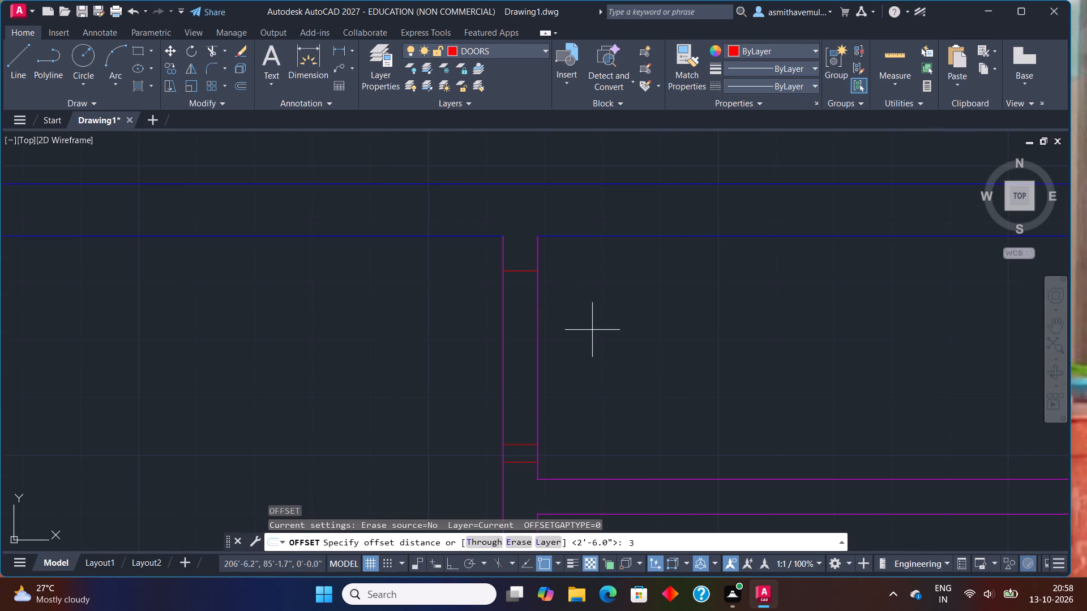
key(shift+quotedbl)
key(Return)
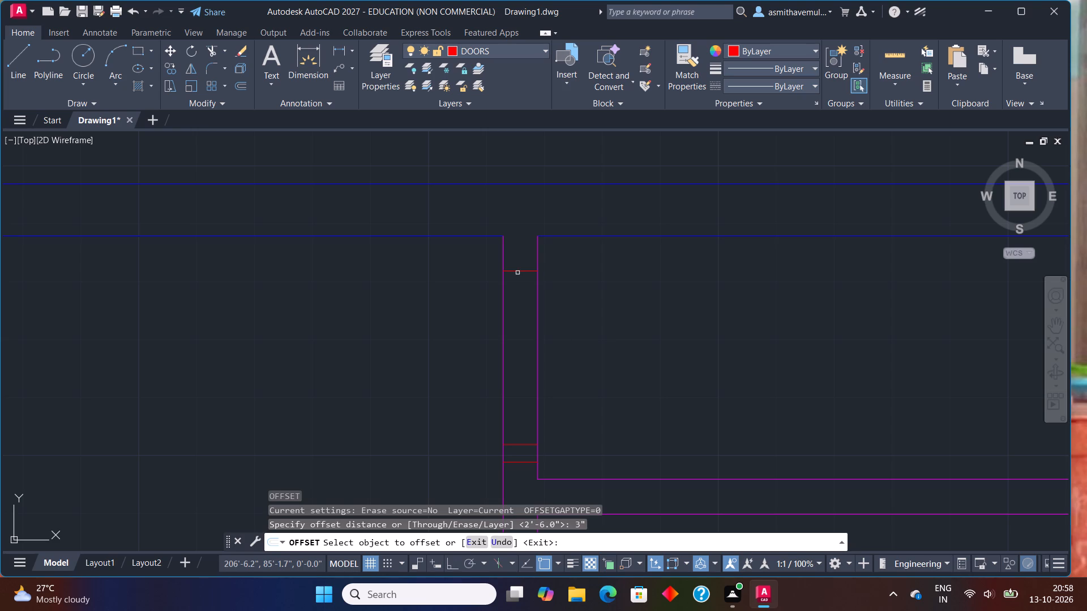
click(517, 272)
click(521, 245)
key(Escape)
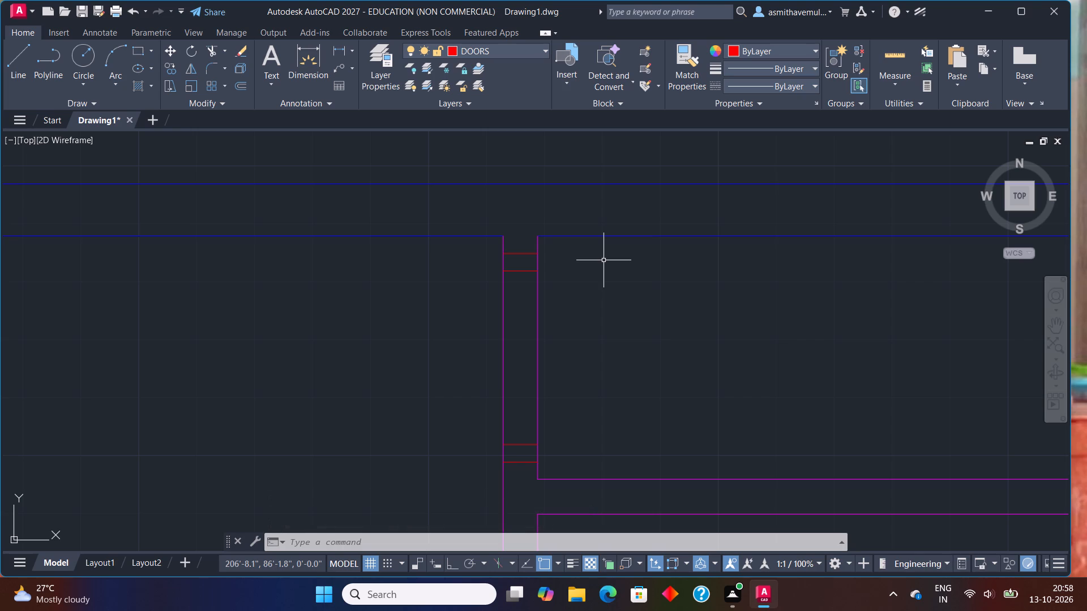
Trim both vertical wall lines between the two new frames to open the 2'6" doorway.
text(TRIM)
key(Return)
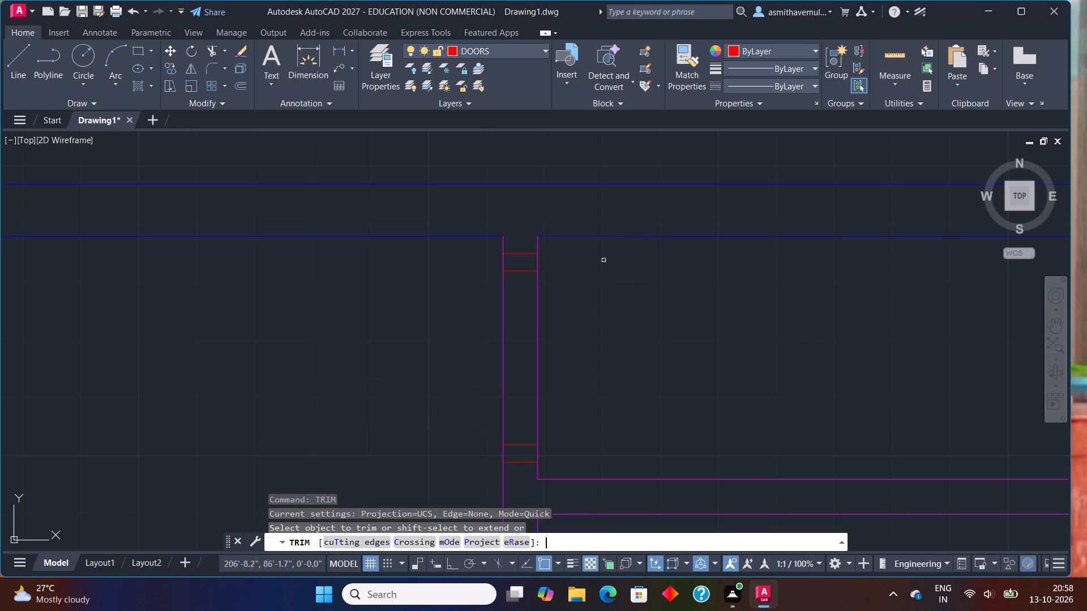
drag(586, 302, 465, 341)
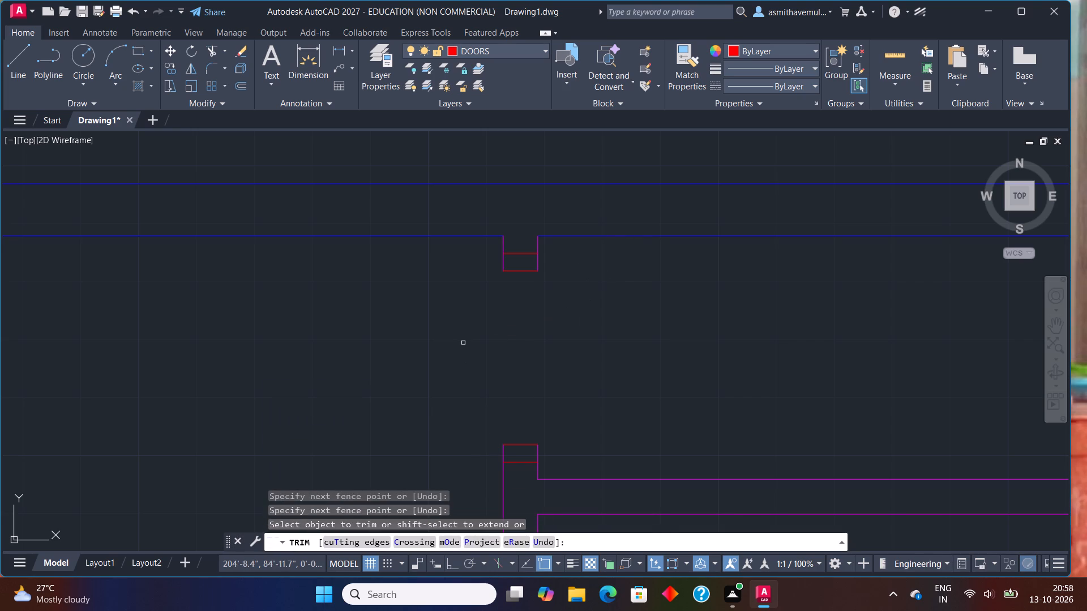
key(Escape)
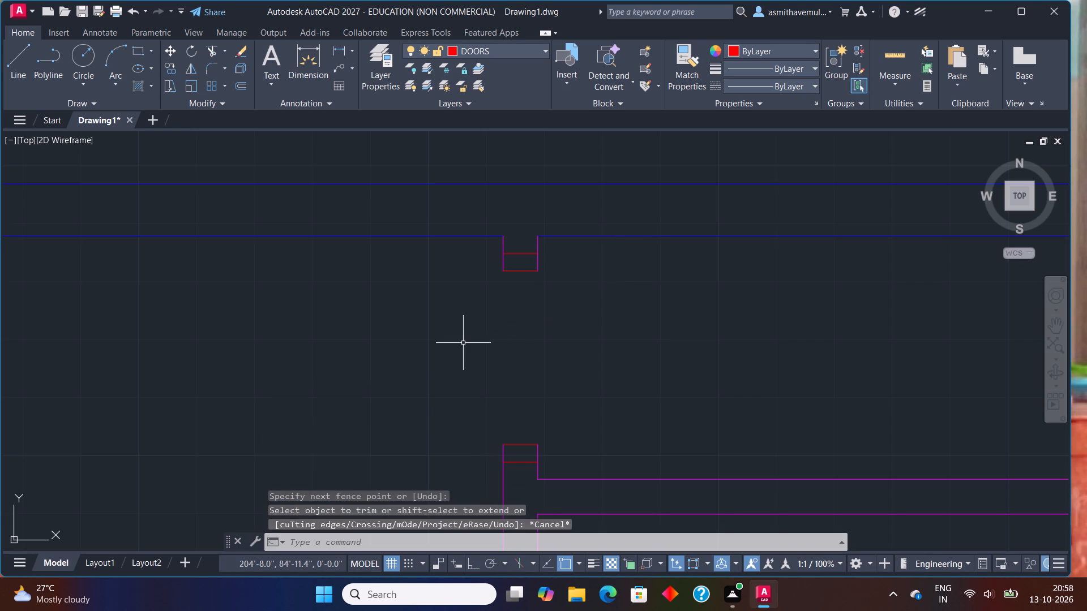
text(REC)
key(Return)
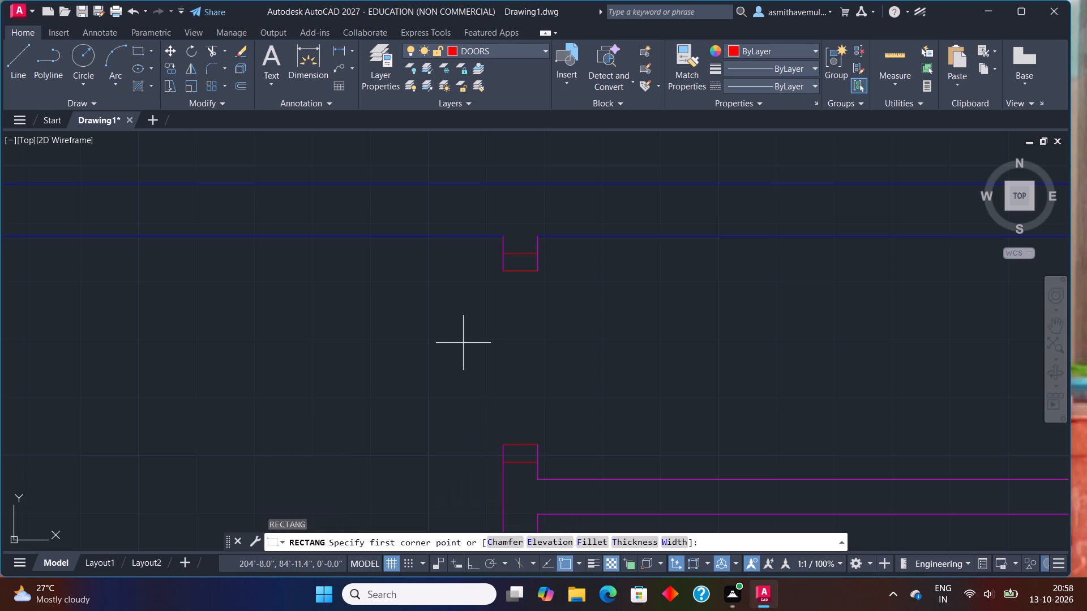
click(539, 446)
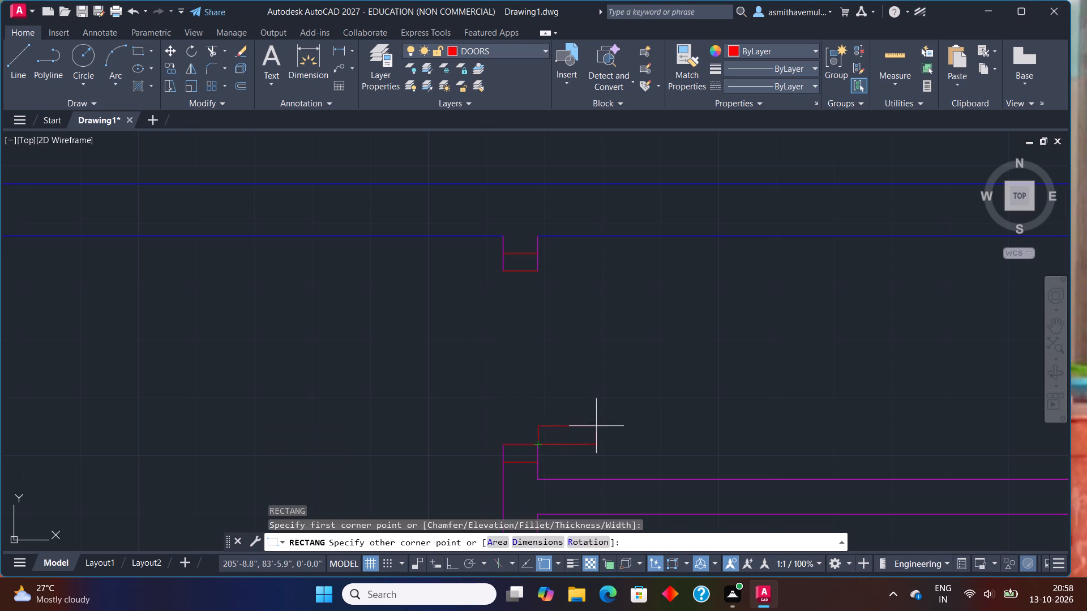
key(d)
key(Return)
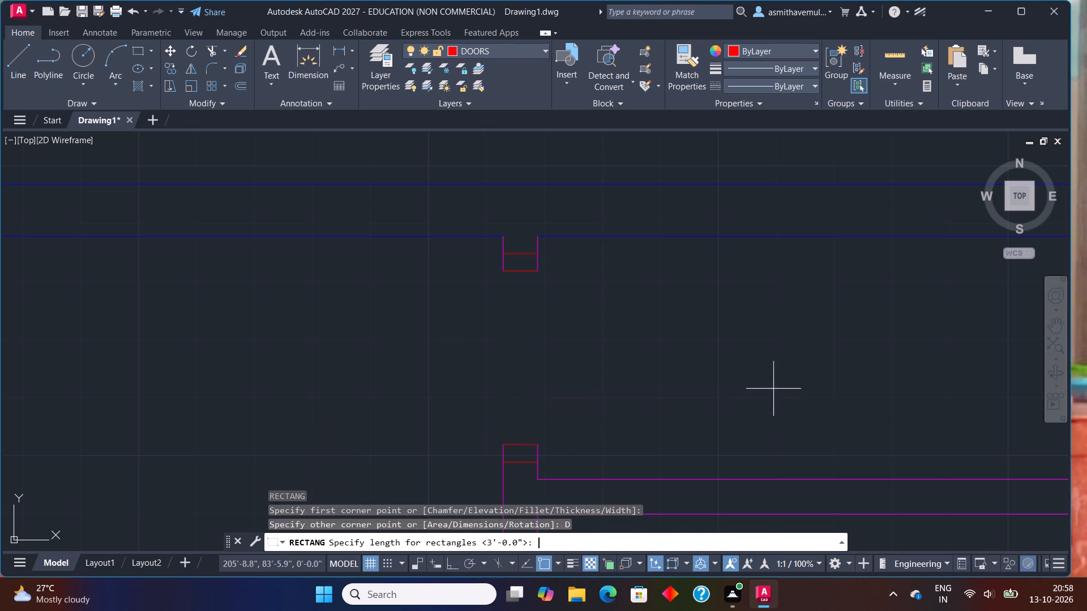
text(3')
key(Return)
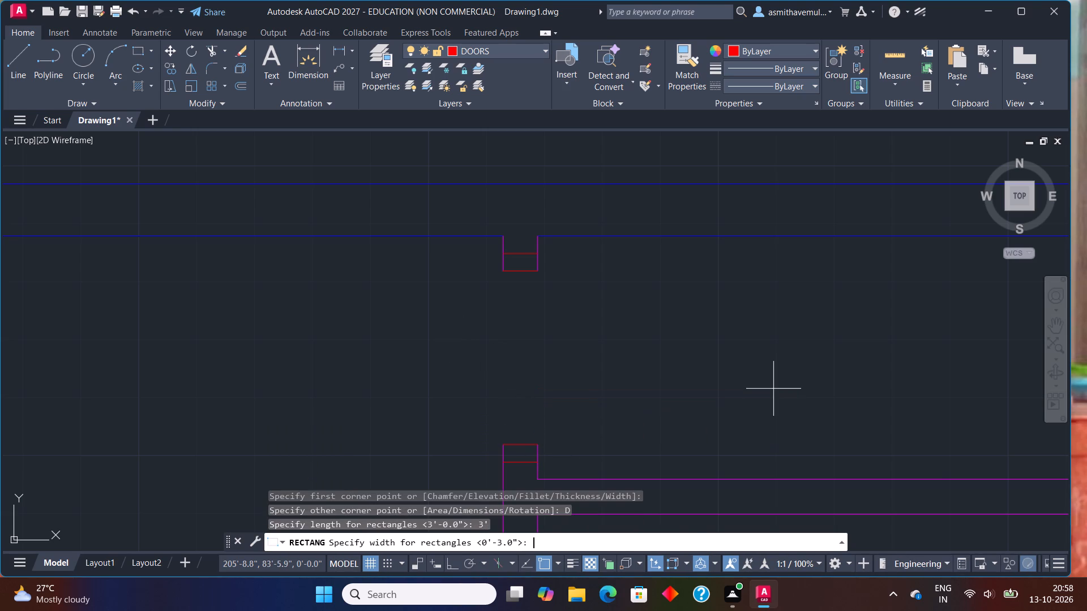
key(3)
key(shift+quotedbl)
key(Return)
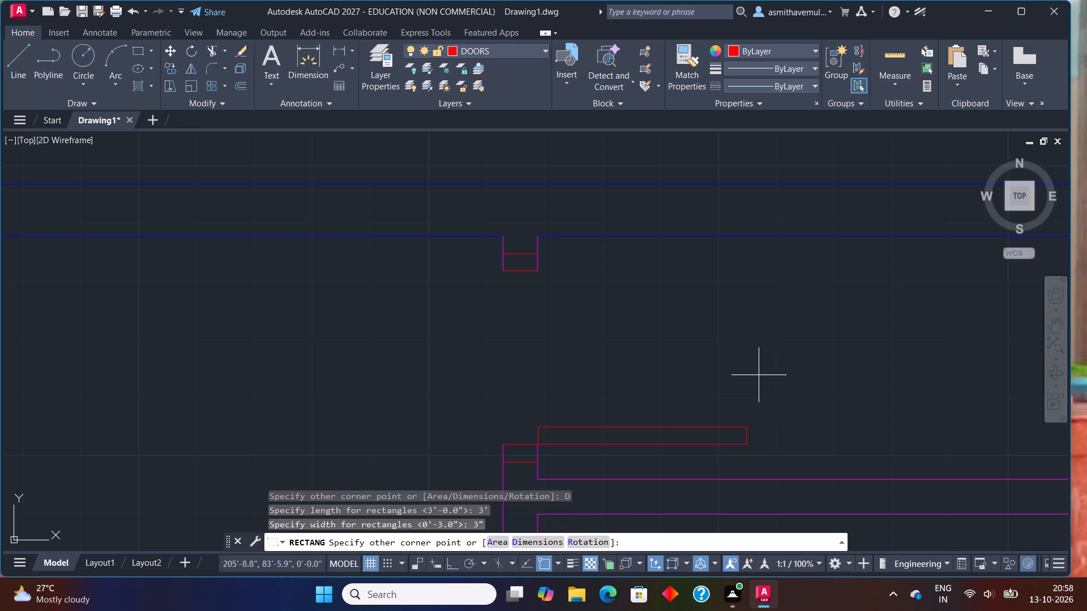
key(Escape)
Draw a 2'6" by 3" rectangular door leaf into the top-right room from the lower door frame's upper-right corner.
text(REC)
key(Return)
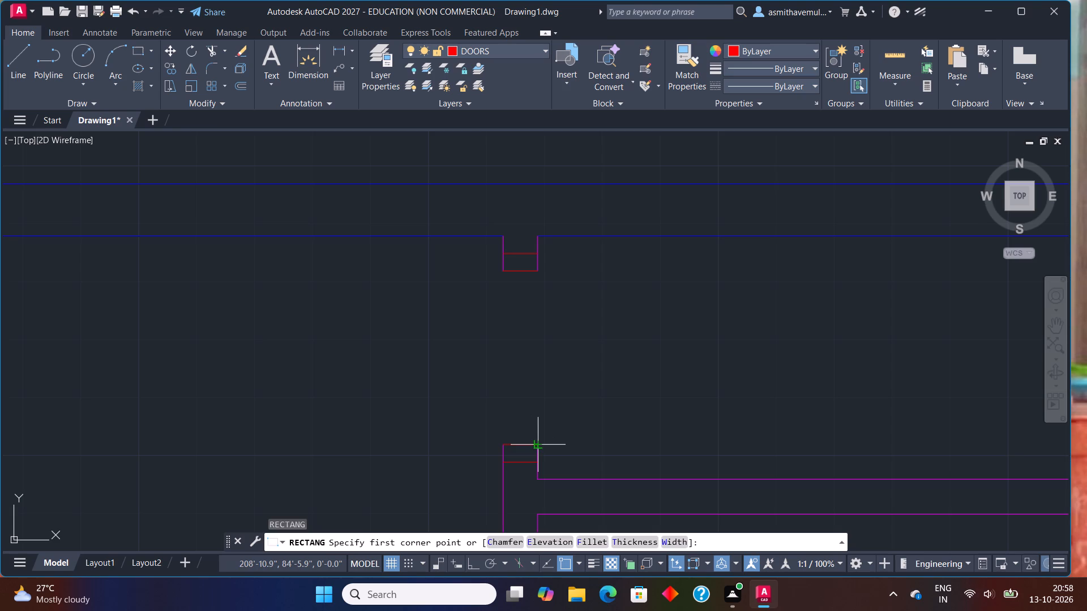
drag(534, 441, 546, 435)
key(d)
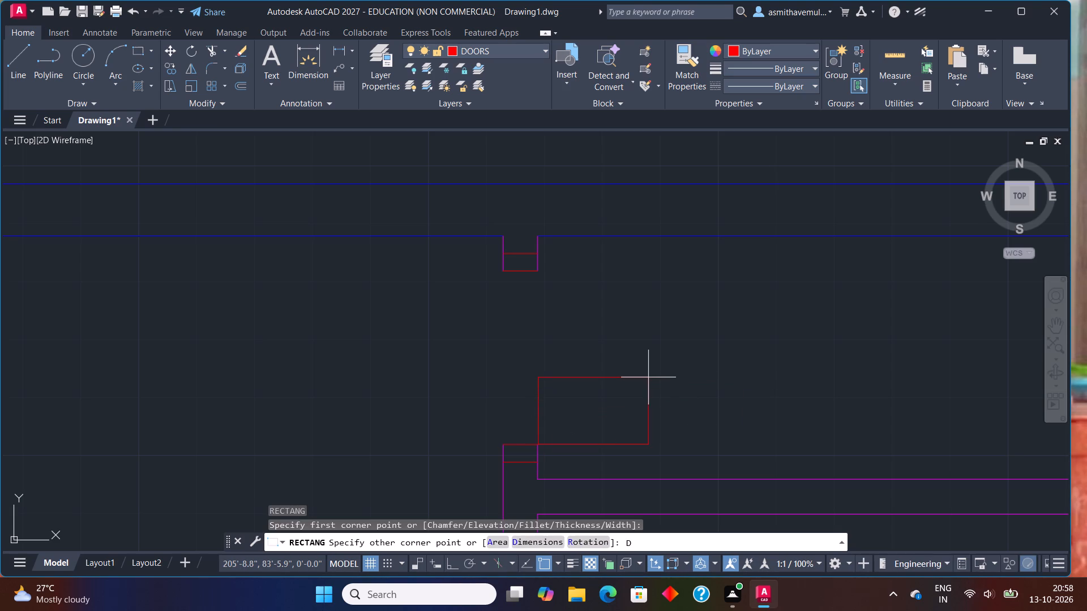
key(Return)
text(2'6)
key(shift+quotedbl)
key(Return)
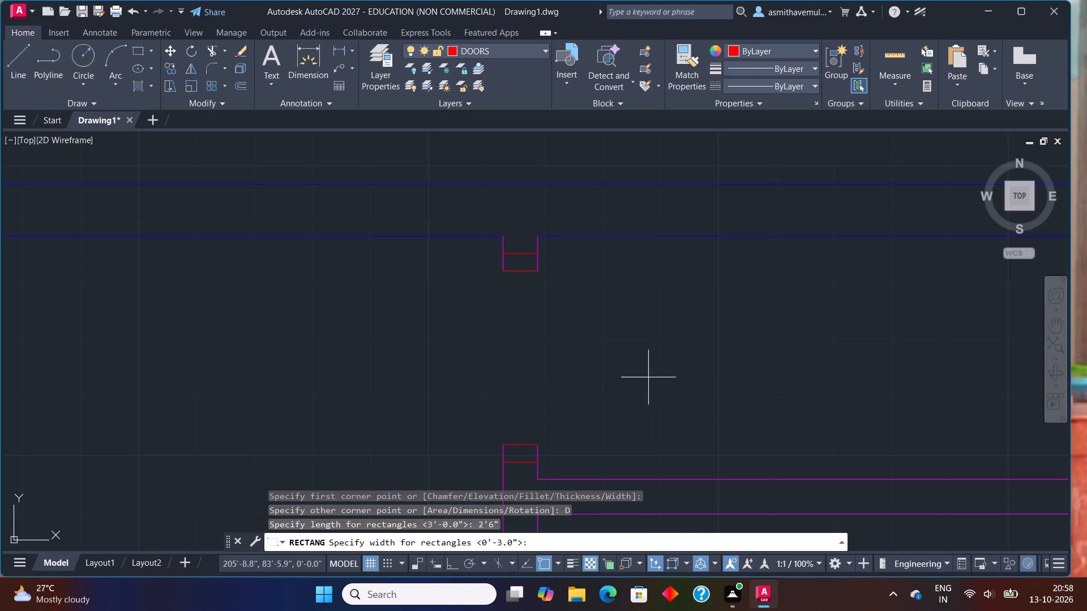
key(3)
key(shift+quotedbl)
key(Return)
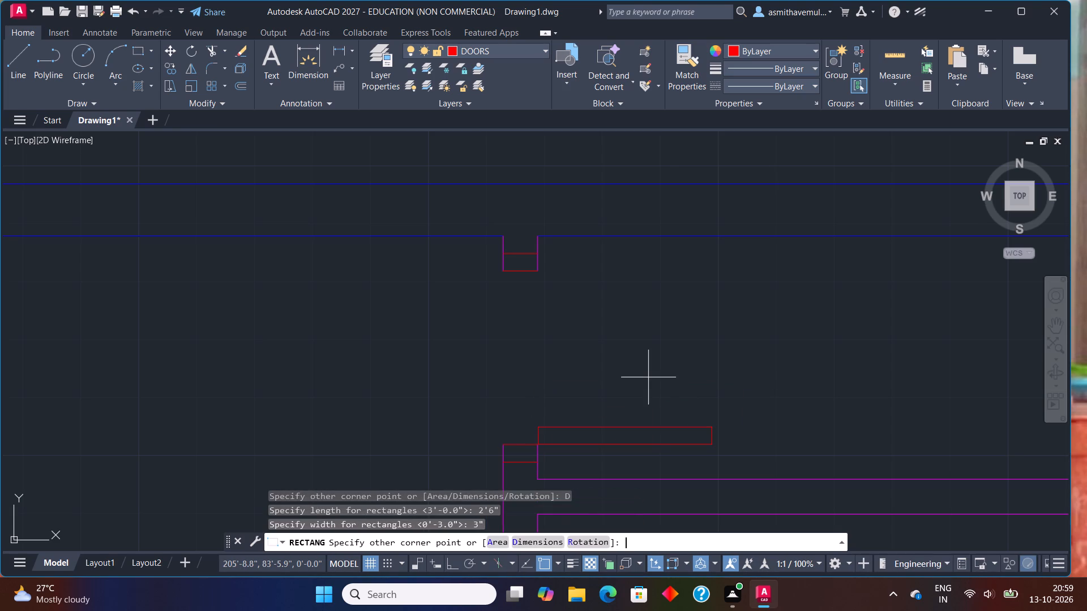
click(648, 377)
Draw a three-point swing arc from the leaf's free end through its upper corner to the upper door frame.
text(ARC)
key(Return)
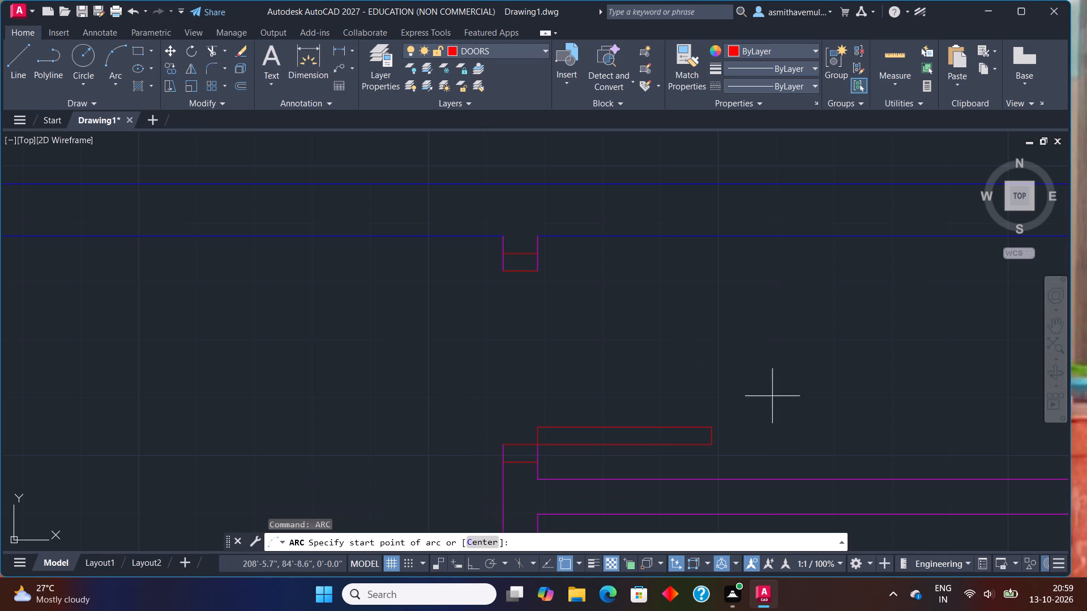
click(708, 442)
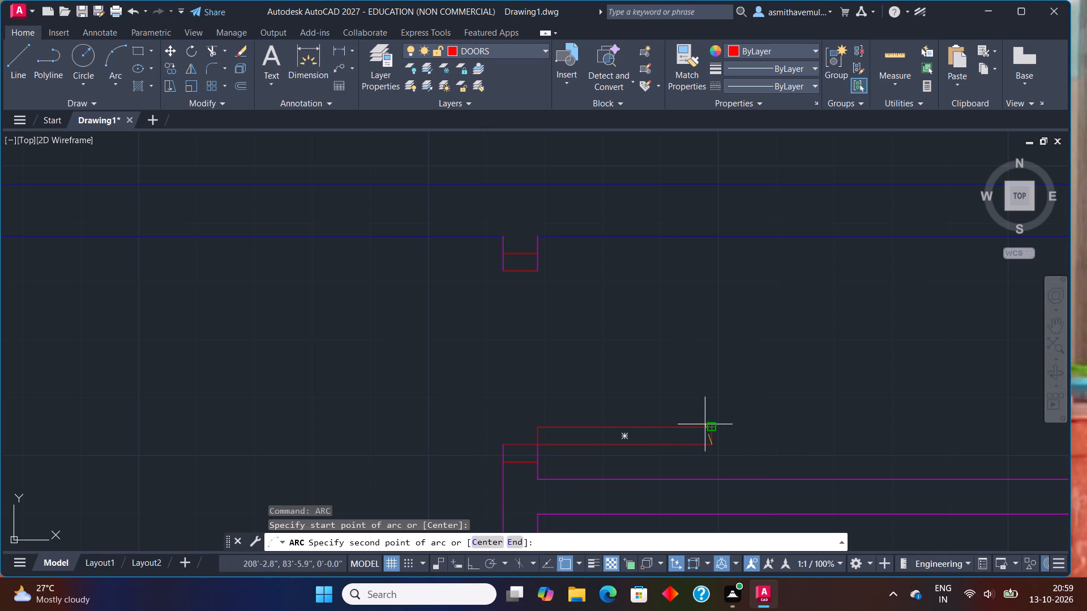
click(714, 429)
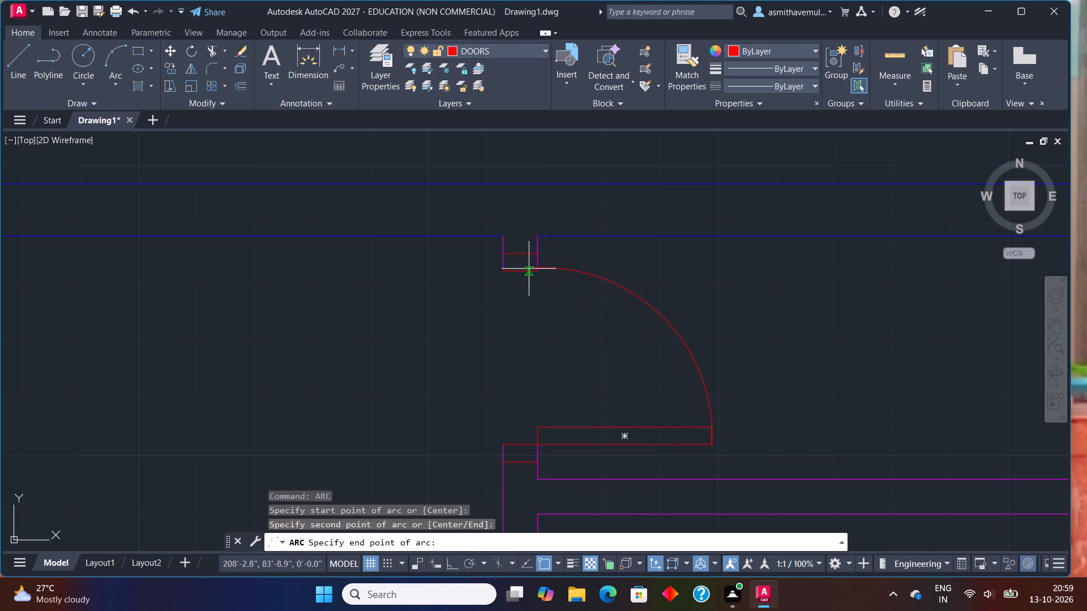
click(536, 269)
Draw a line across the vertical wall of the left room below the top-left room, starting 3" above its lower-right inner corner.
scroll(654, 332, down, 4)
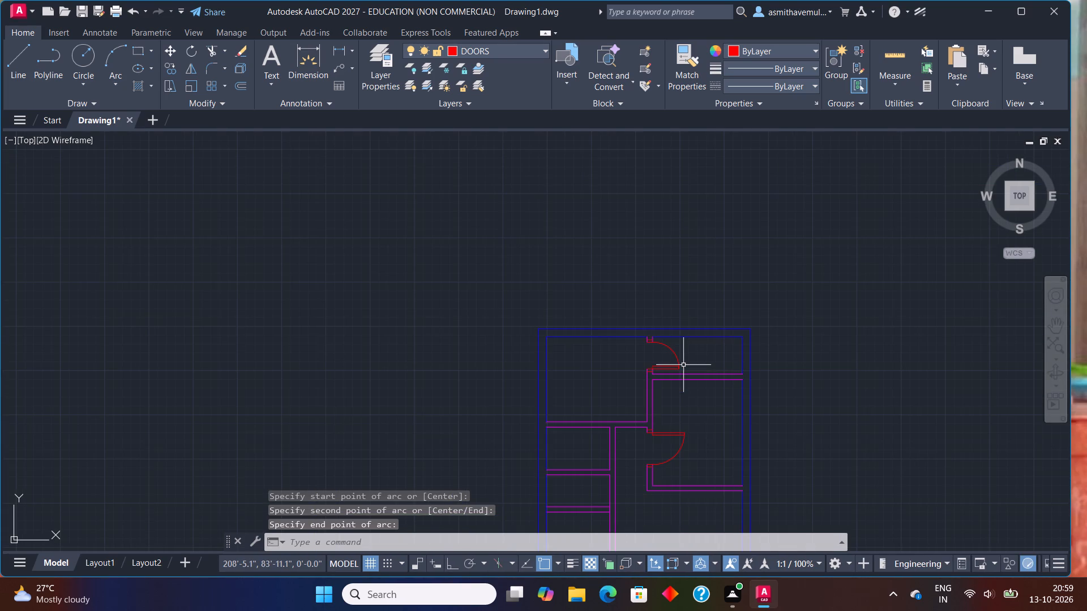
middle_drag(670, 398, 678, 373)
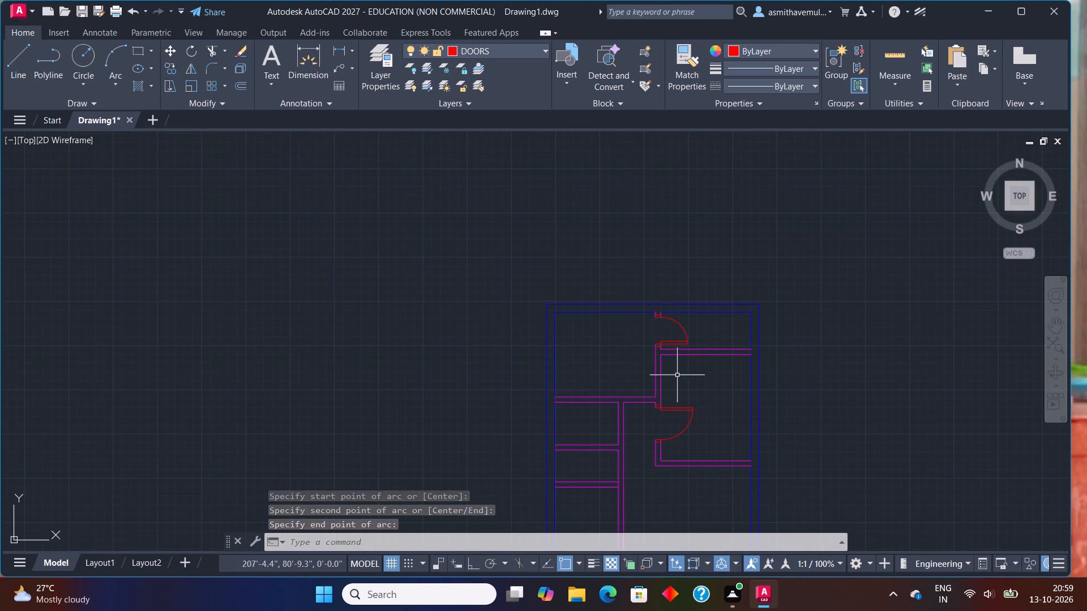
scroll(649, 414, up, 1)
middle_drag(648, 416, 651, 342)
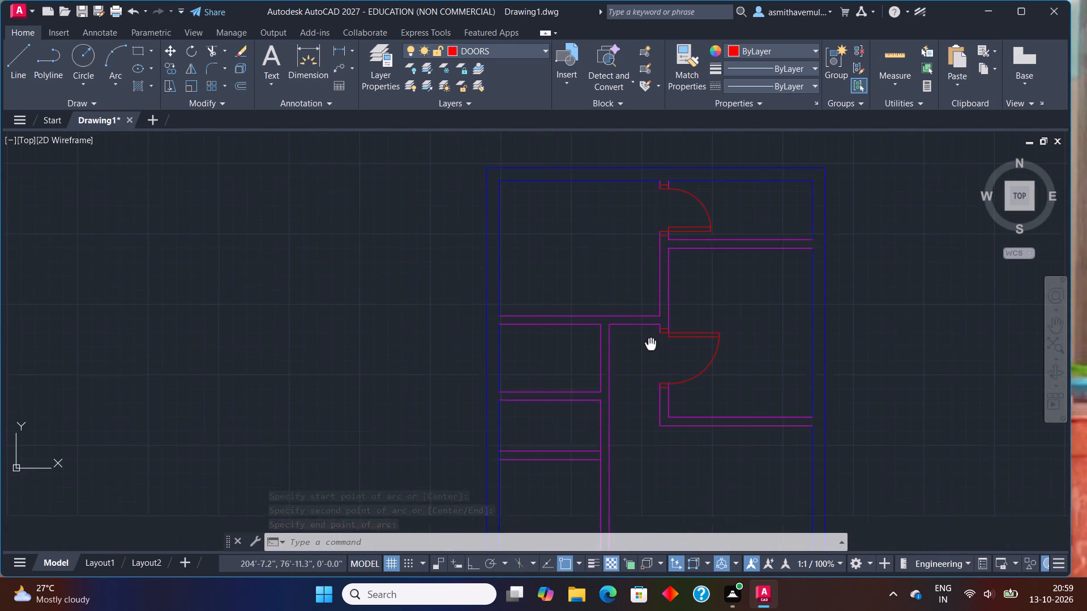
middle_drag(651, 342, 651, 332)
scroll(631, 363, up, 1)
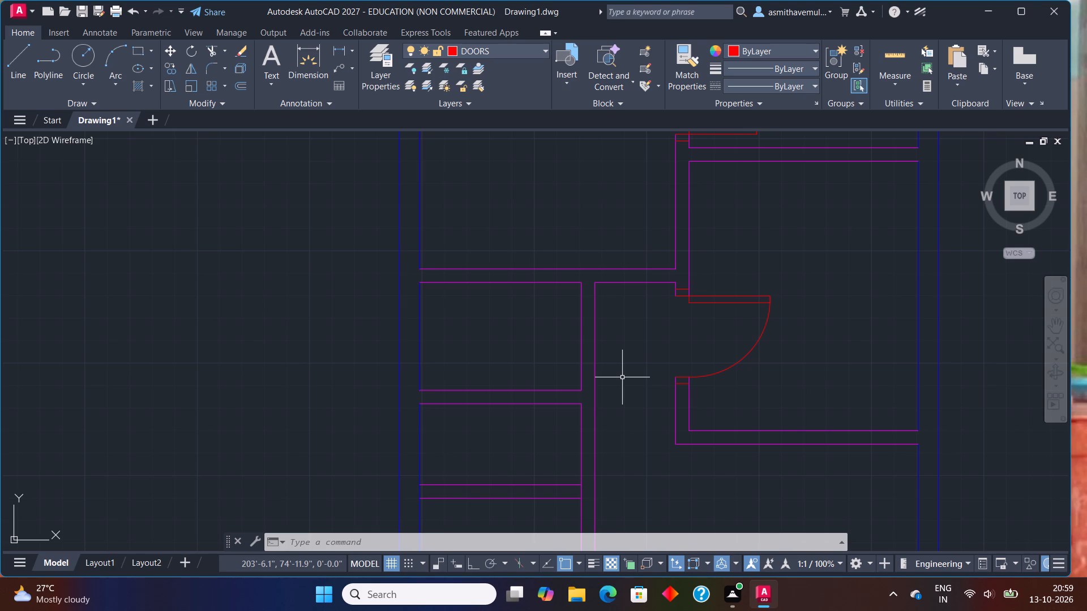
key(l)
key(Return)
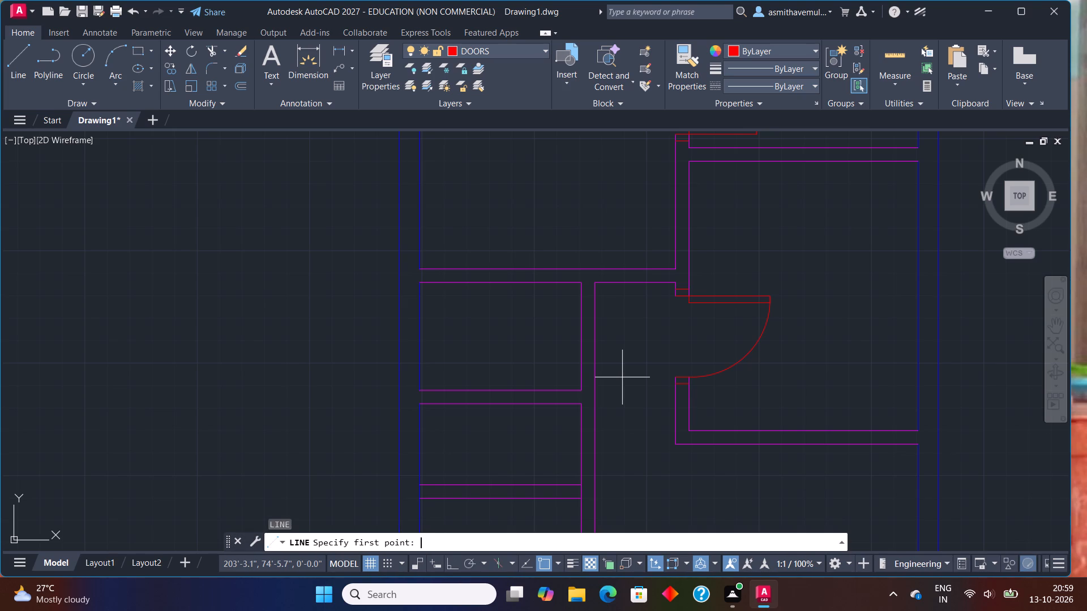
text(FROM)
key(Return)
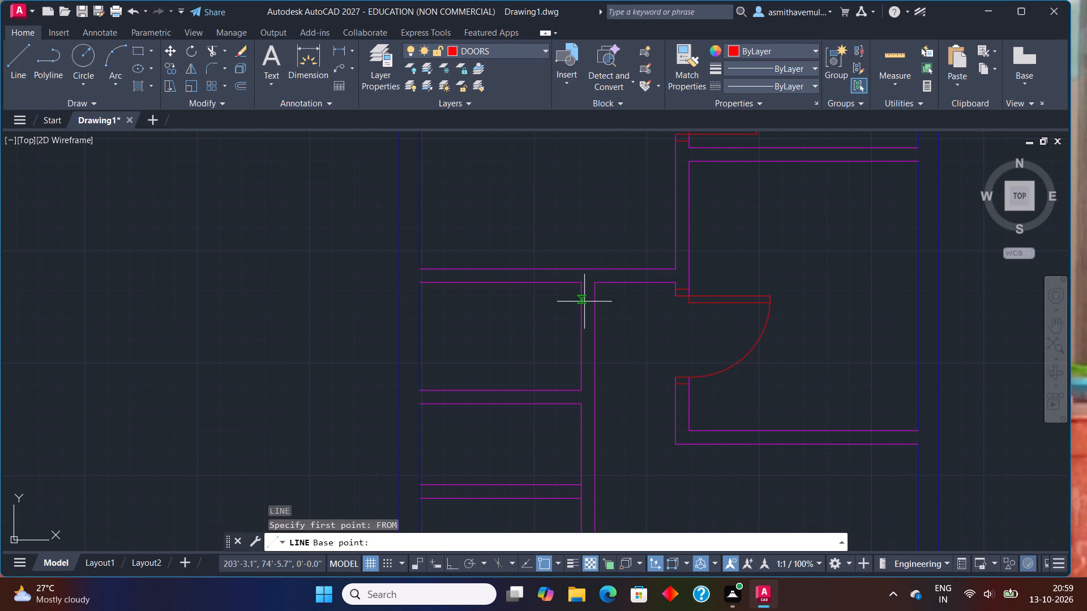
click(581, 391)
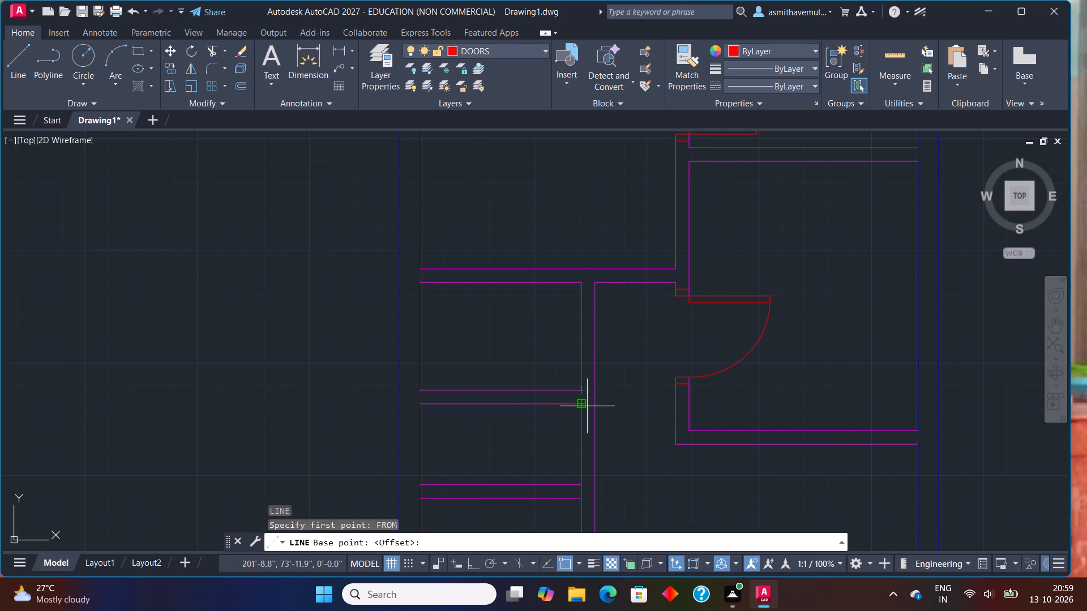
key(shift+at)
text(0,)
key(3)
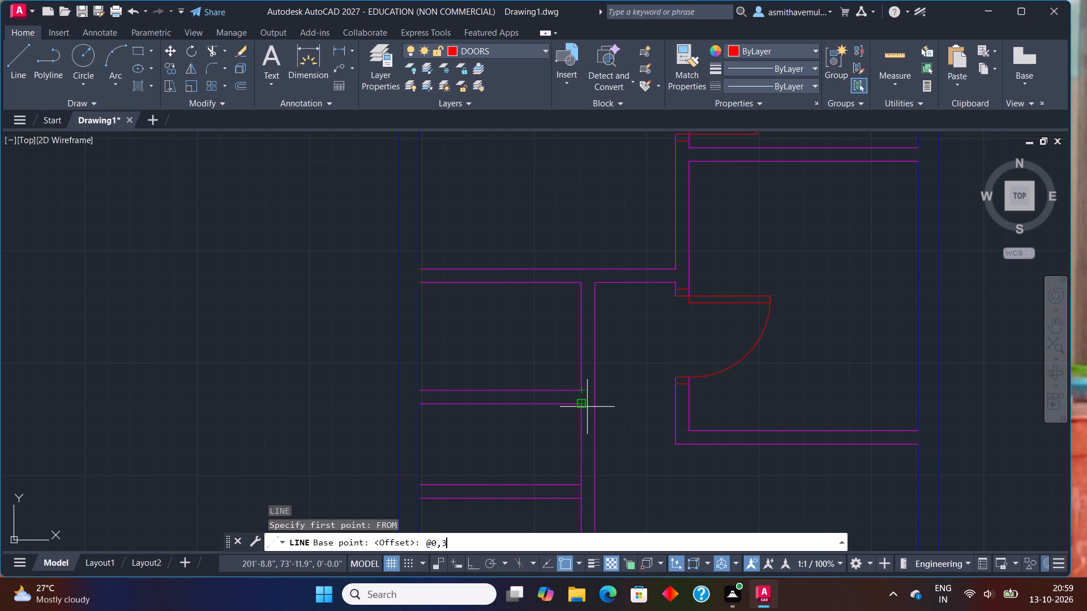
key(shift+quotedbl)
key(Return)
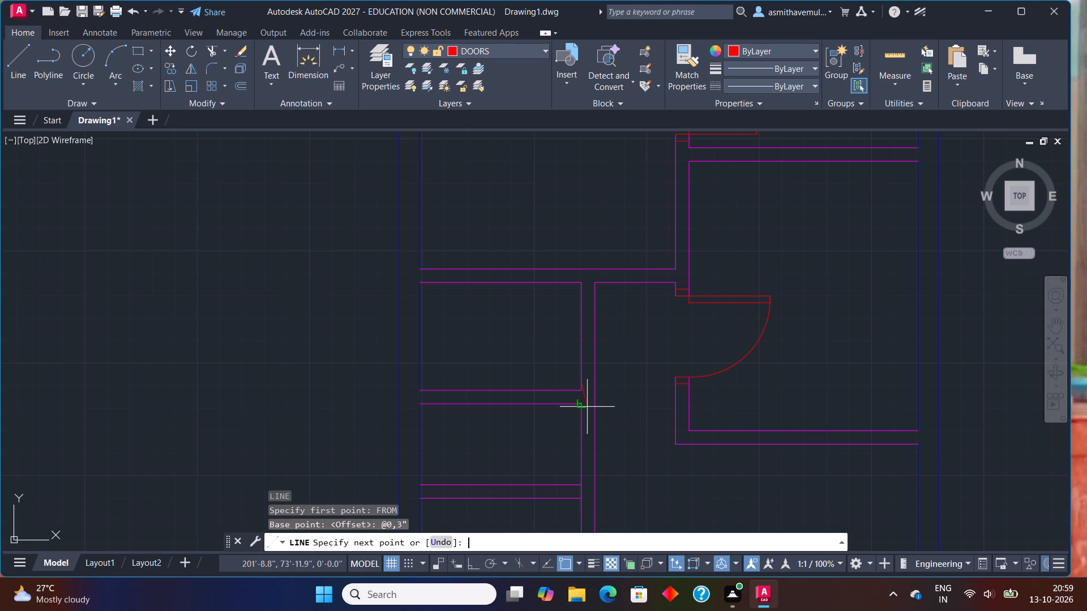
scroll(587, 407, up, 1)
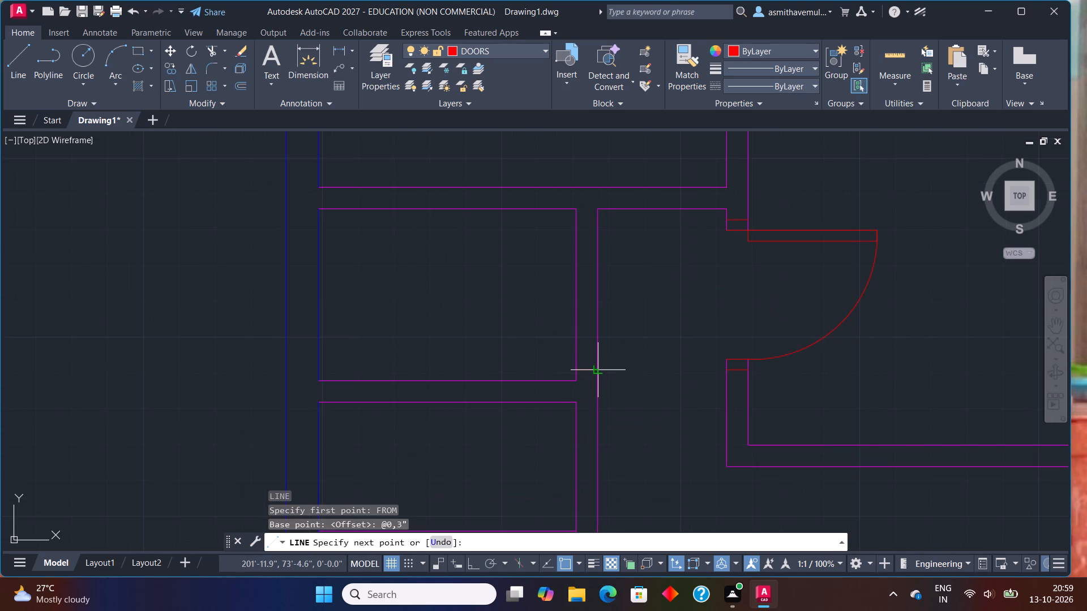
click(597, 369)
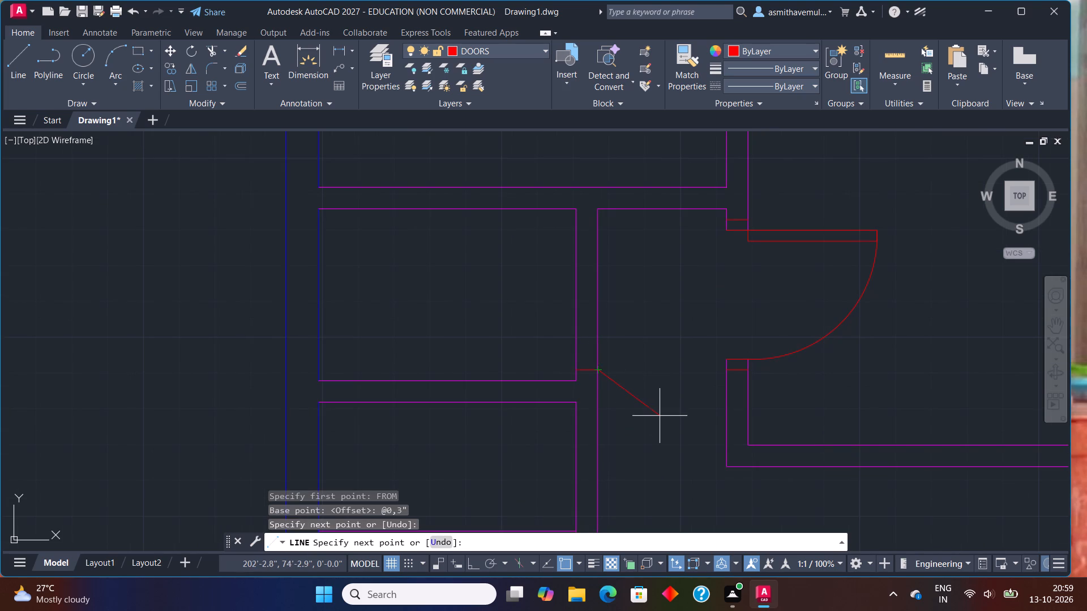
key(Escape)
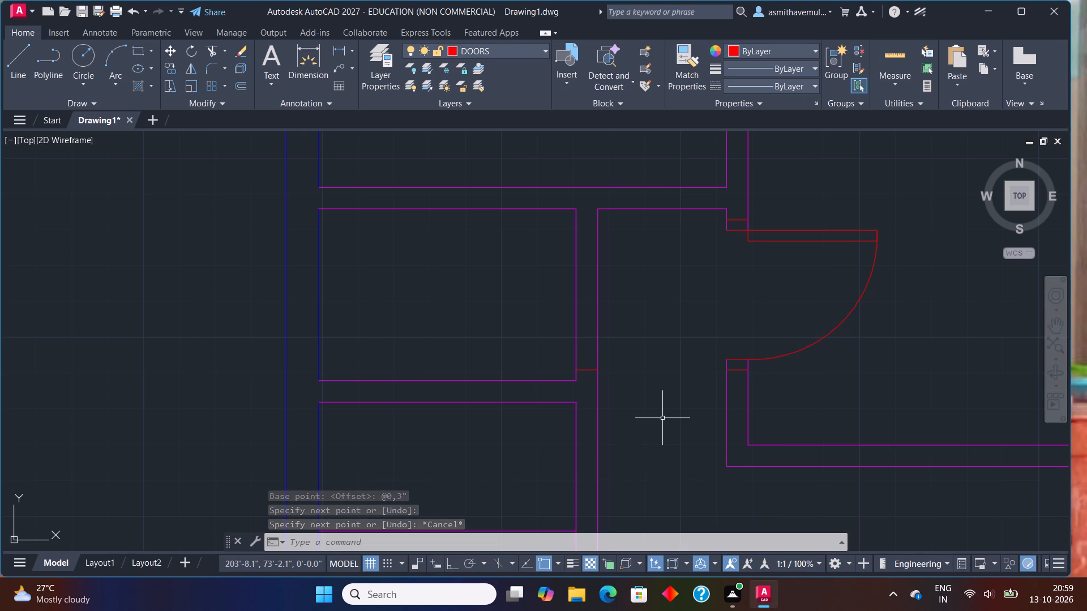
Offset the new line across the wall 3" upward to form the left room's lower door frame.
key(o)
key(Return)
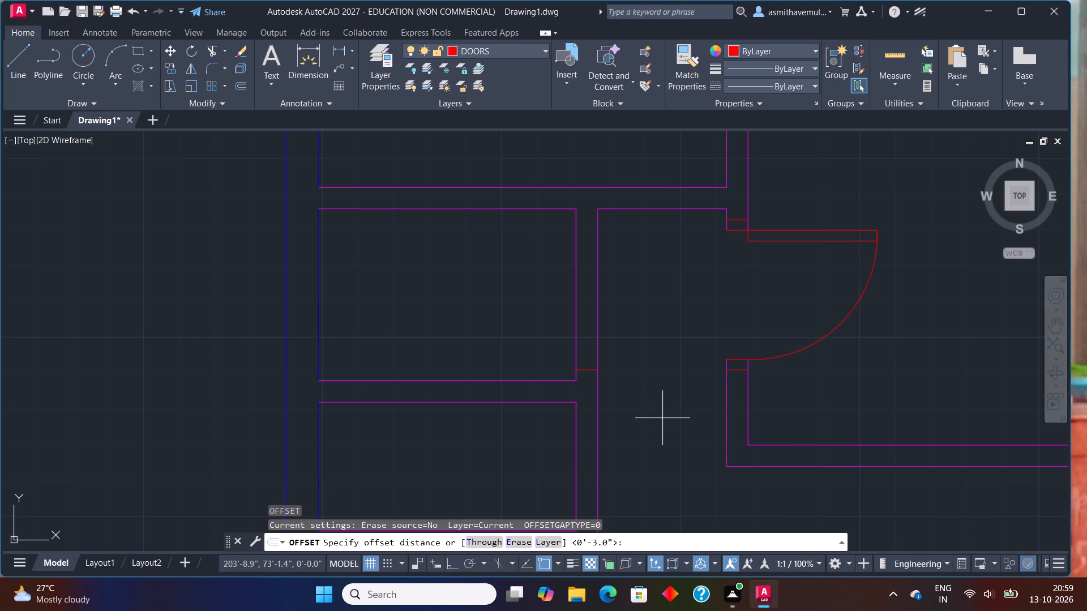
text(3")
key(Return)
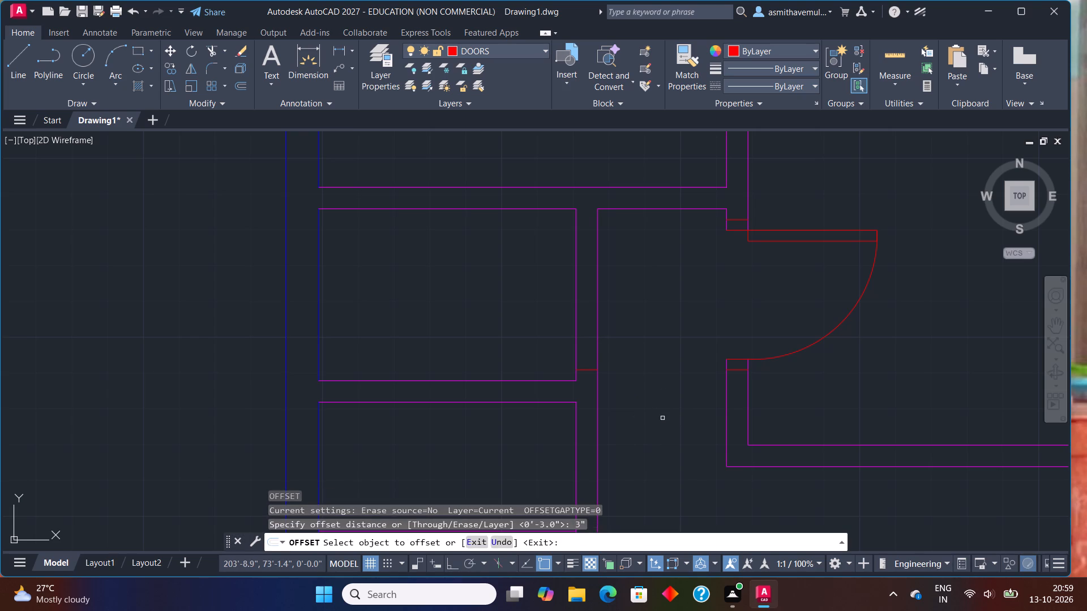
scroll(615, 381, up, 1)
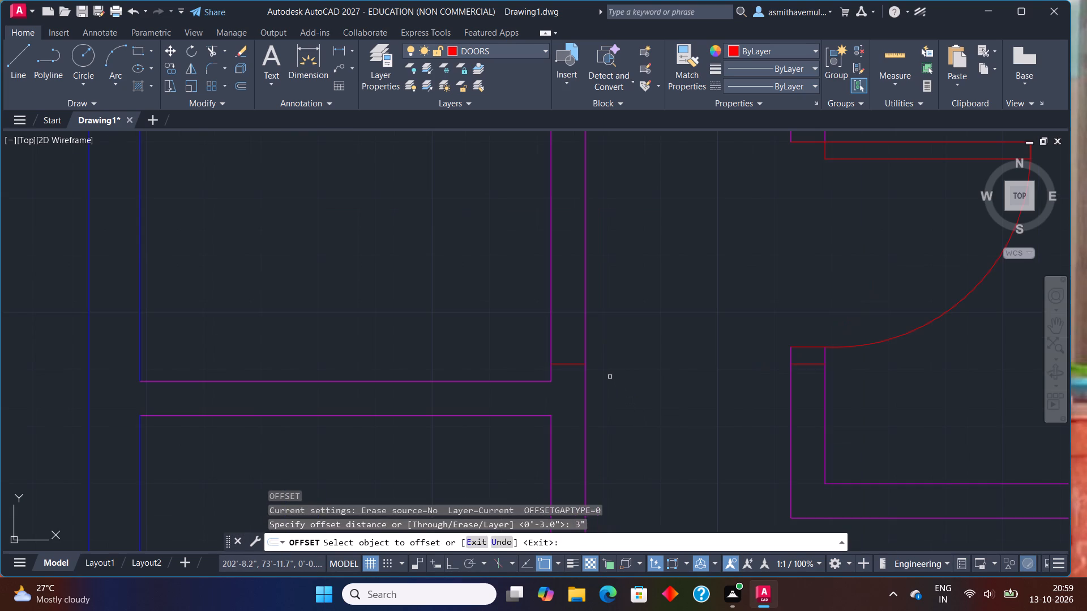
middle_drag(578, 357, 561, 386)
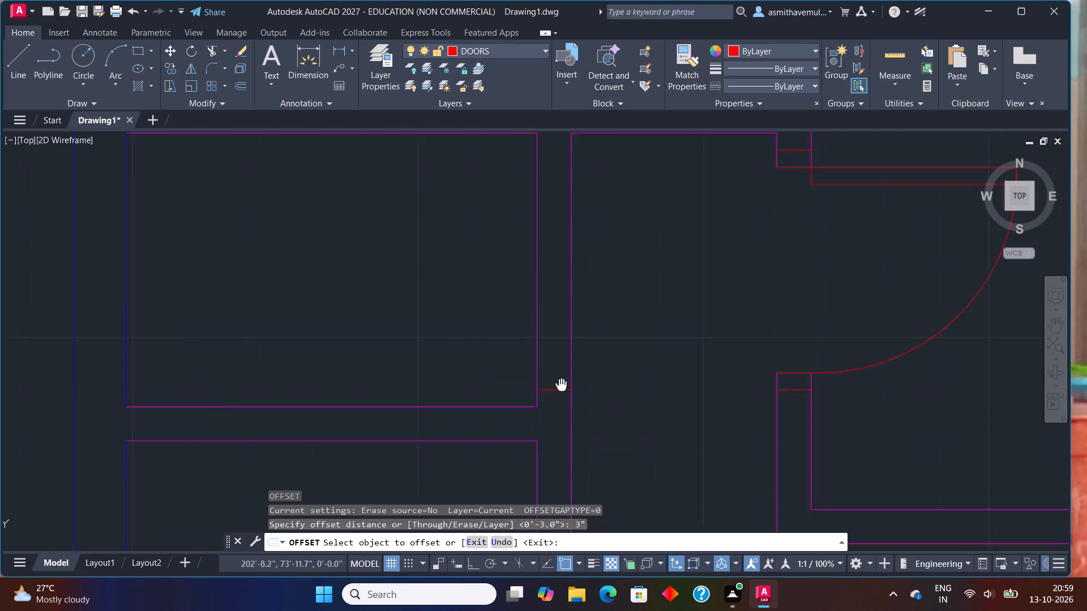
middle_drag(561, 386, 508, 461)
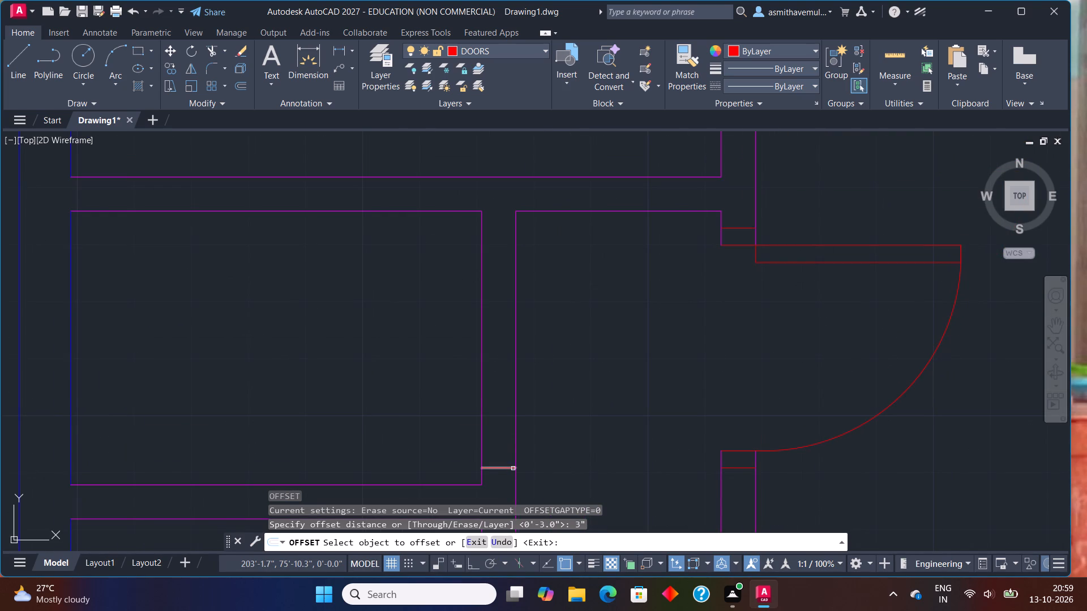
click(513, 468)
click(509, 407)
key(Escape)
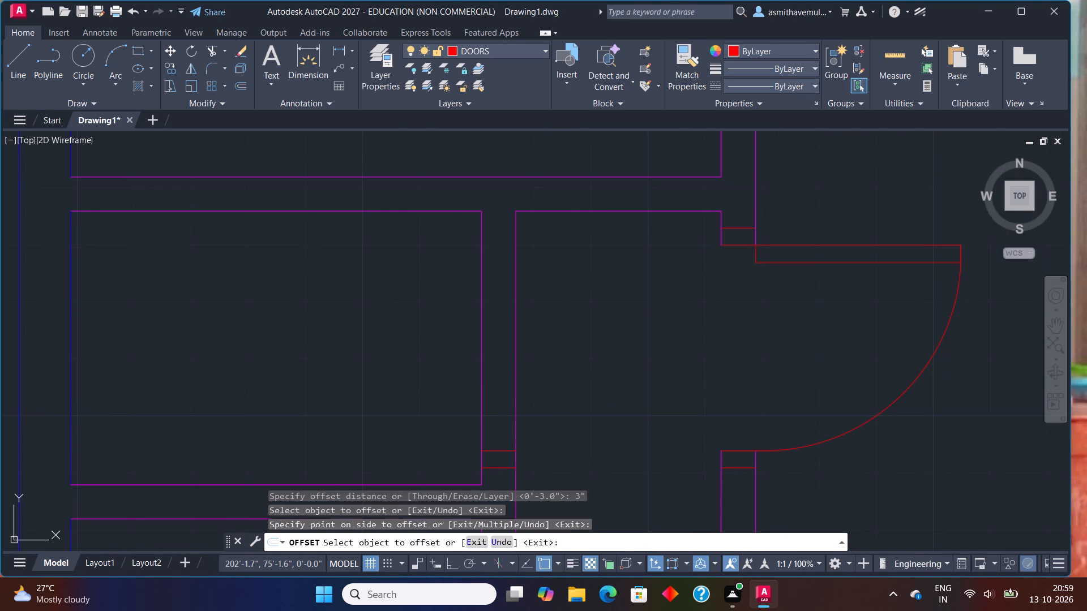
Offset the lower frame's upper line 2'6" upward to mark the left room's door opening width.
key(o)
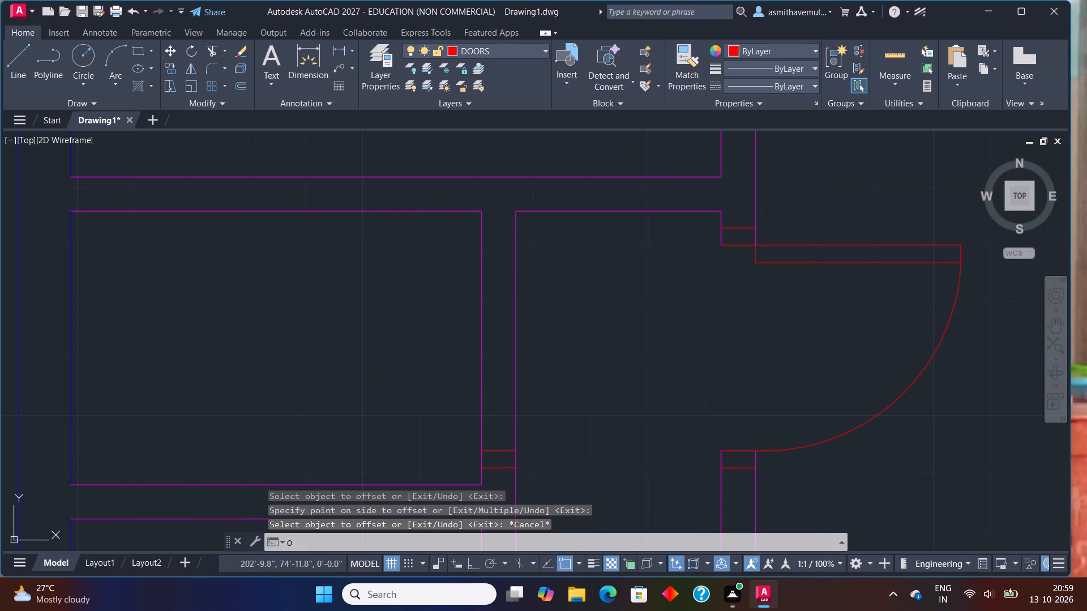
key(Return)
key(2)
text('6)
key(shift+quotedbl)
key(Return)
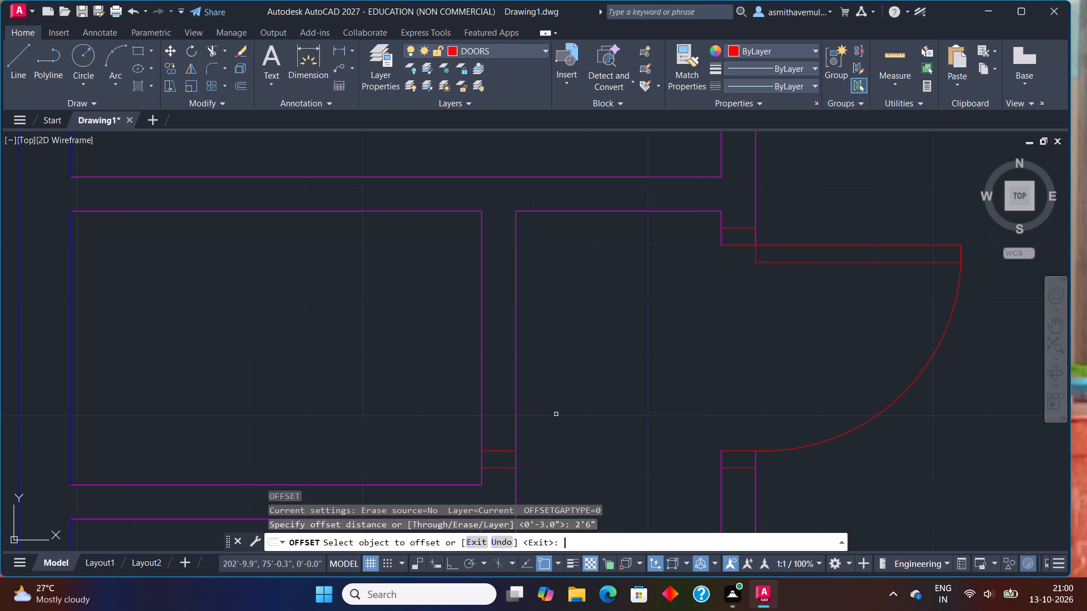
click(509, 453)
click(503, 410)
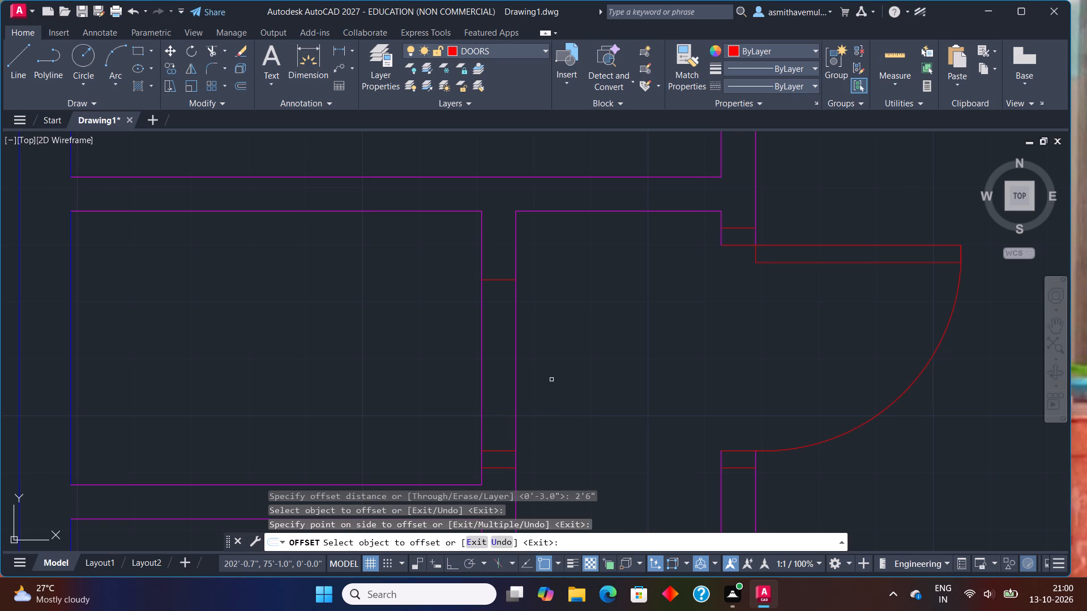
Offset the upper line of the left room's door opening 3" upward to form the upper door frame.
key(Escape)
key(o)
key(Return)
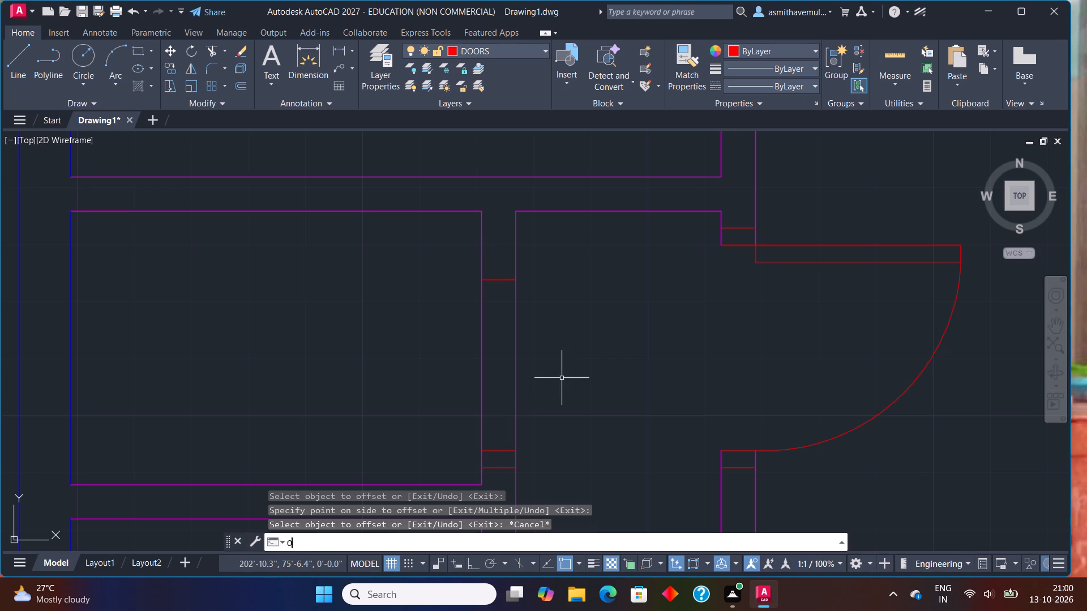
key(3)
key(shift+quotedbl)
key(Return)
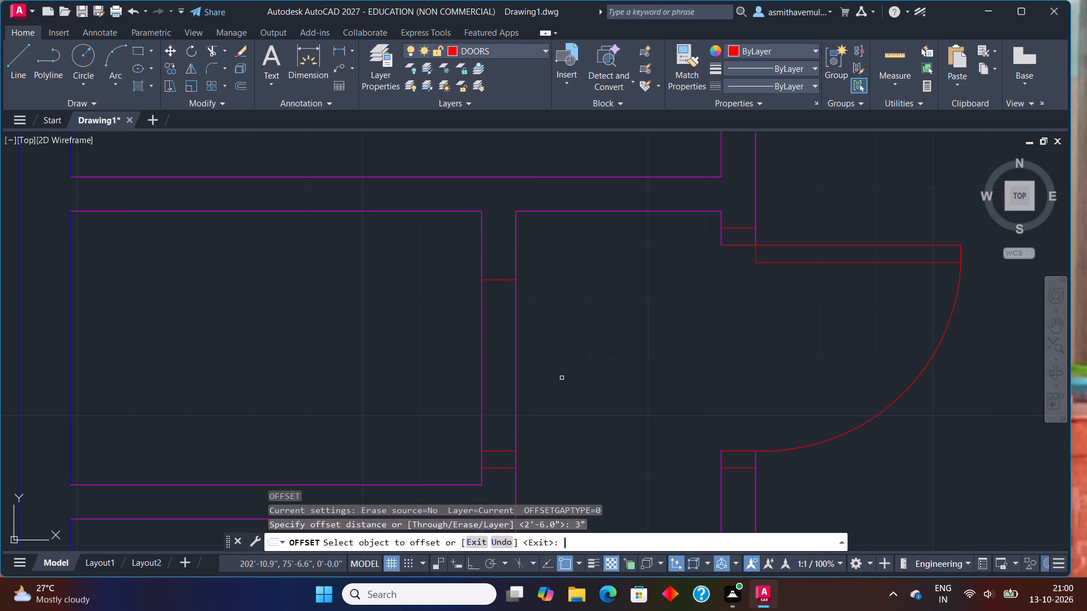
click(502, 278)
click(508, 244)
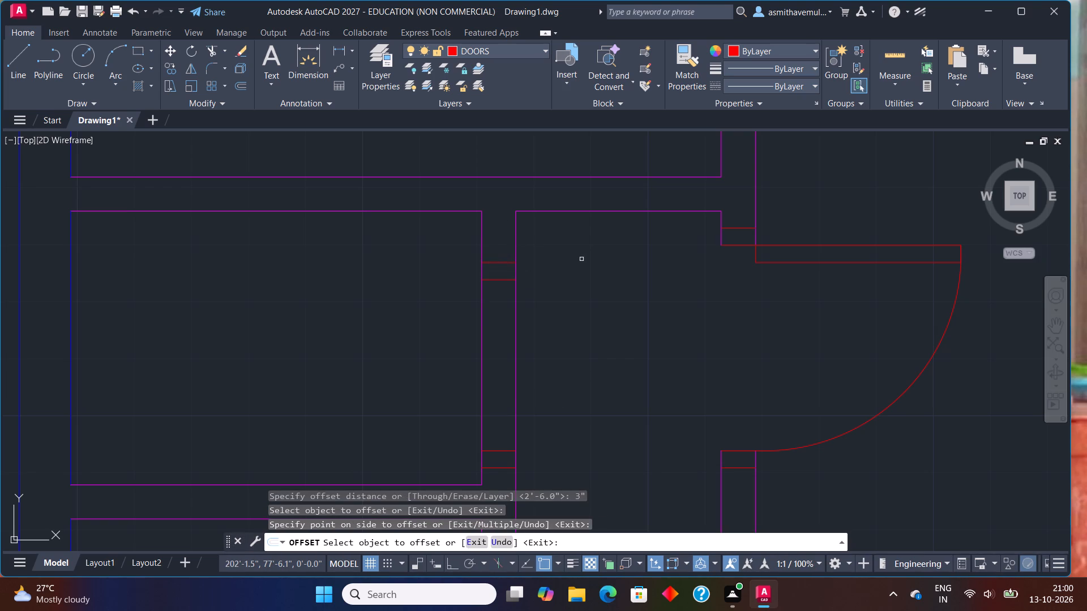
key(Escape)
Trim both vertical wall lines between the upper and lower frames to open the left room's doorway.
text(TR)
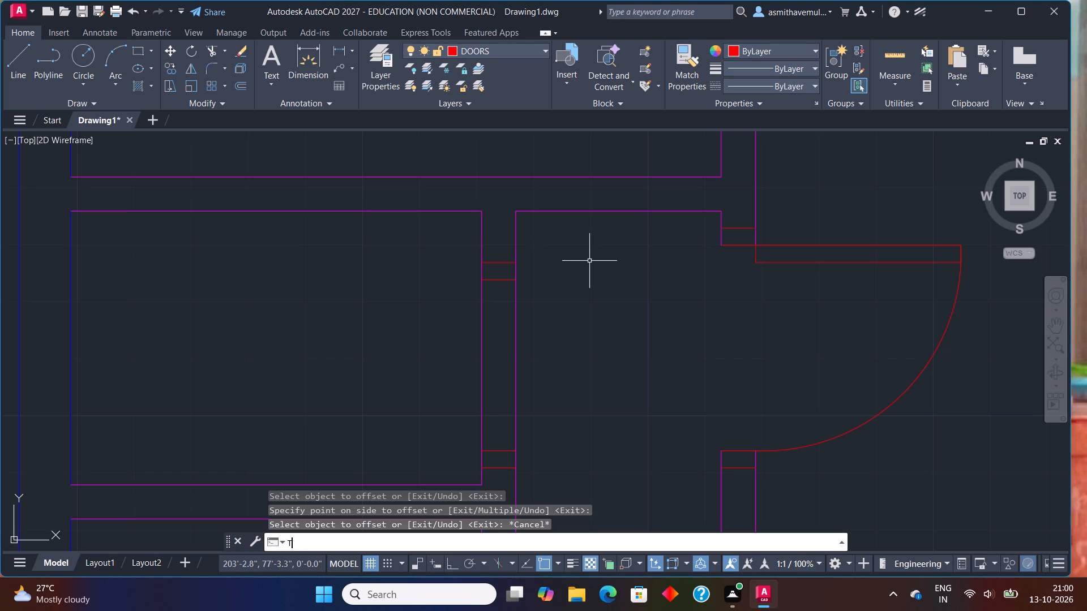
text(IM)
key(Return)
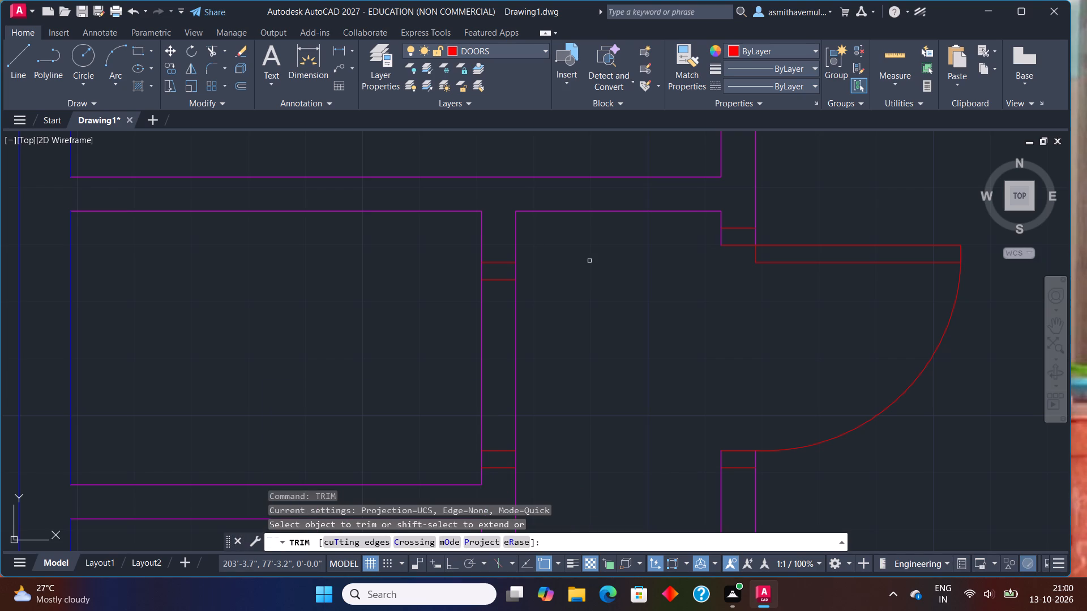
drag(553, 372, 402, 426)
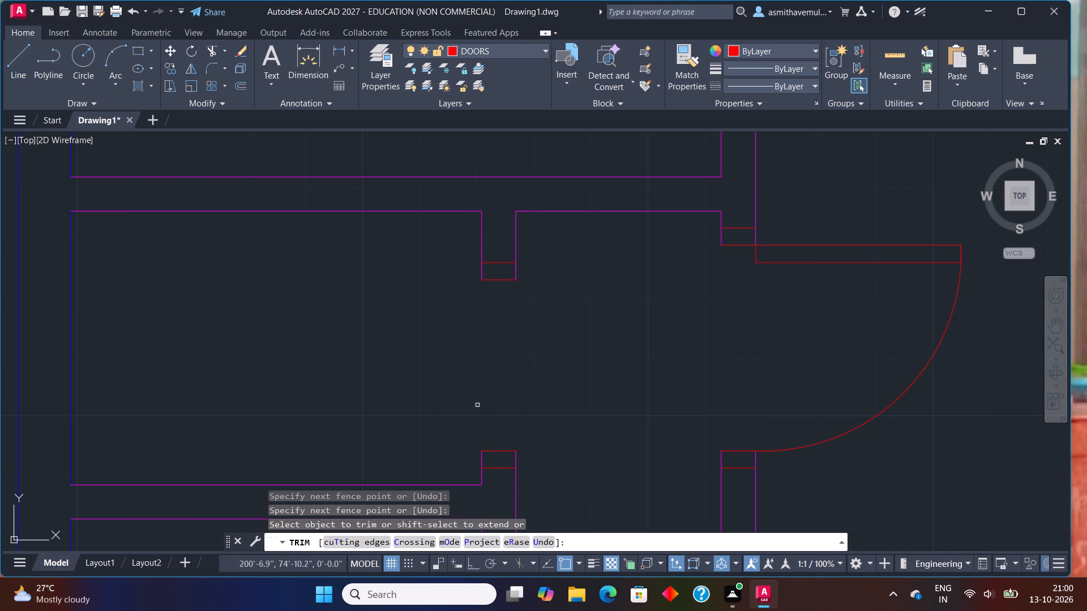
key(Escape)
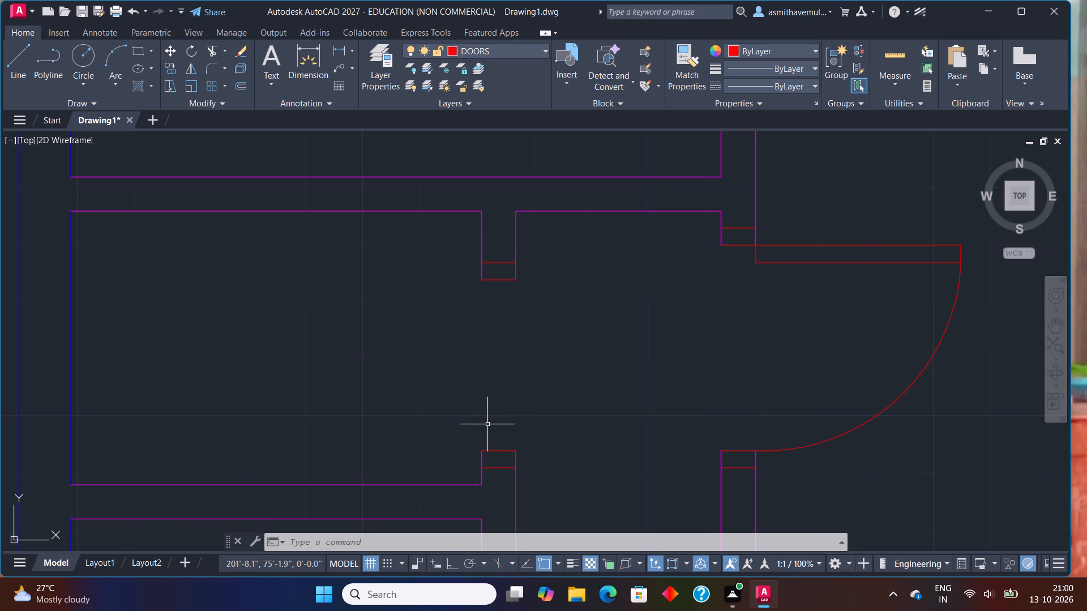
Draw a 2'6" by 3" rectangular door leaf from the lower frame's upper-left corner, extending left into the room.
text(REC)
key(Return)
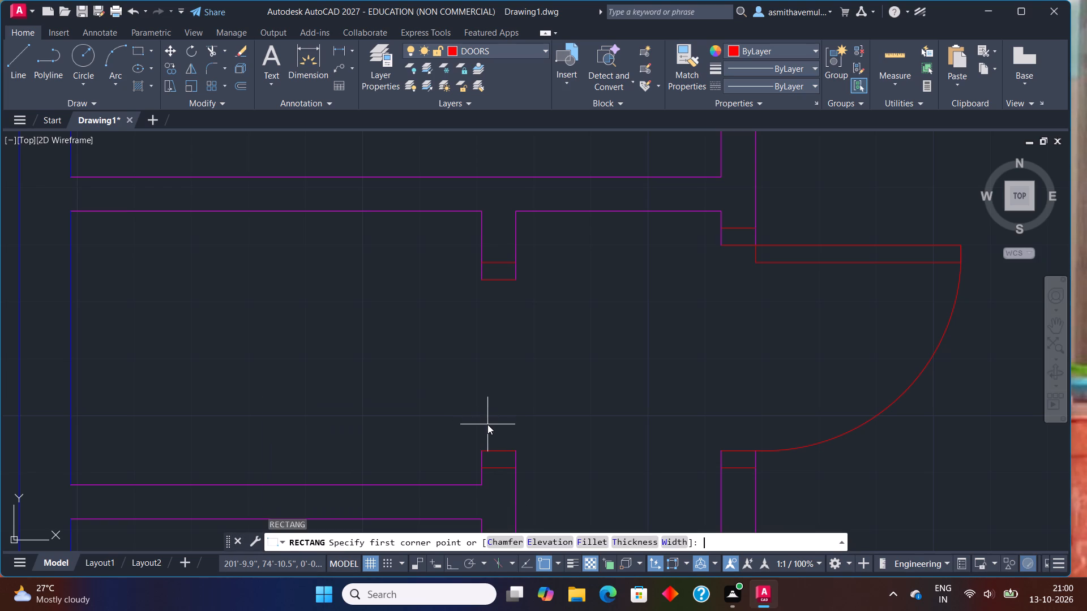
click(481, 454)
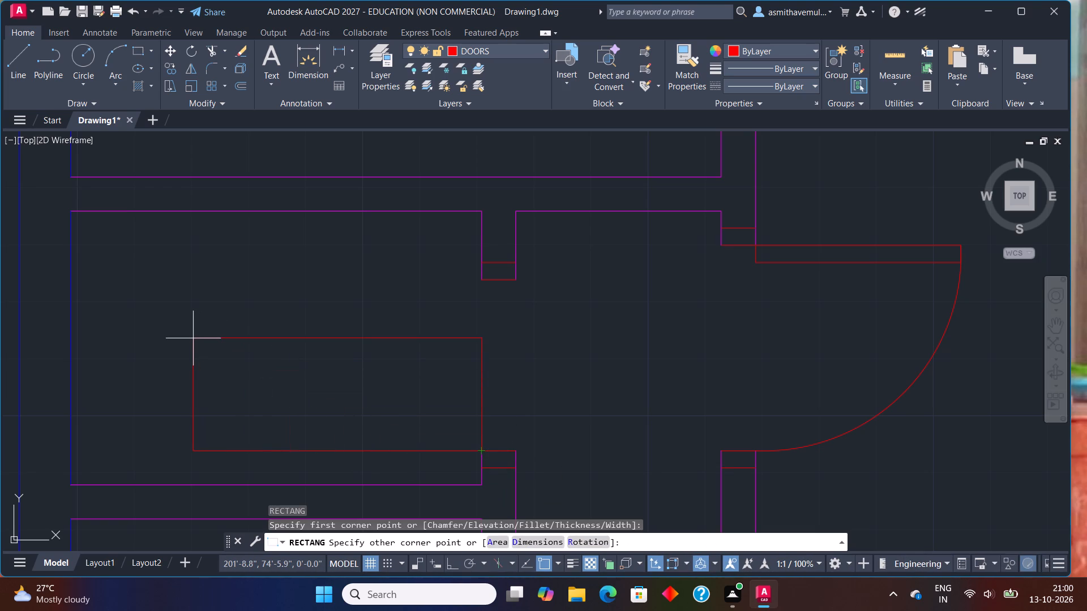
key(d)
key(Return)
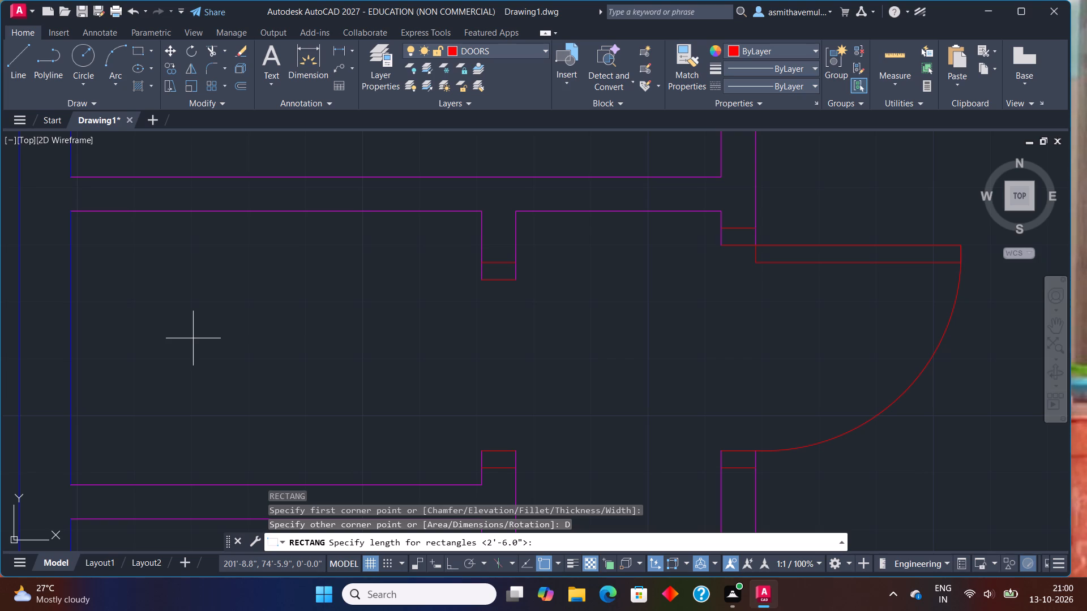
text(2'6)
key(shift+quotedbl)
key(Return)
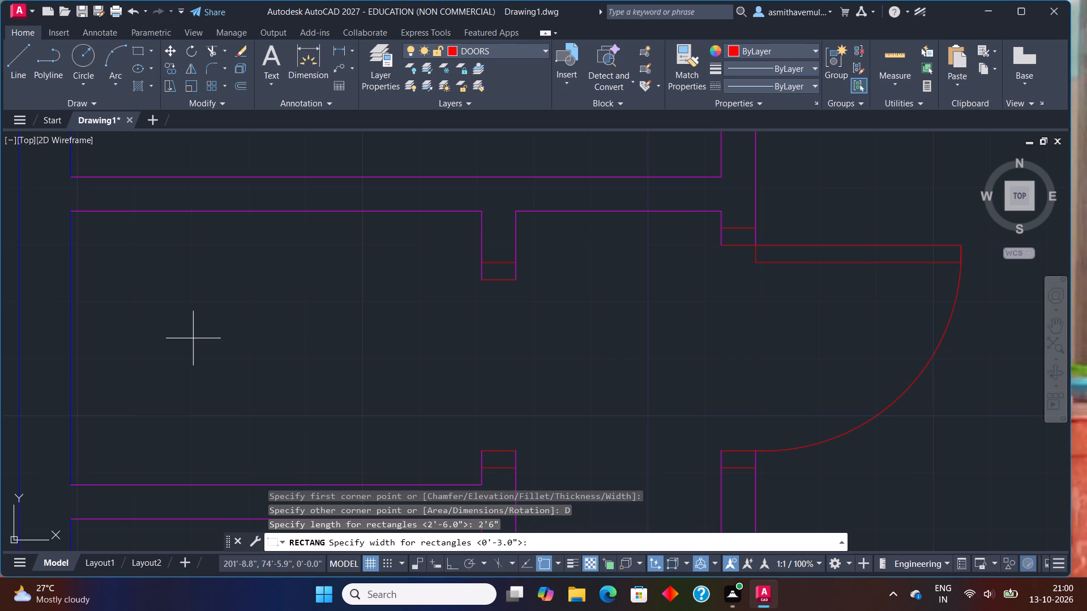
key(3)
key(shift+quotedbl)
key(Return)
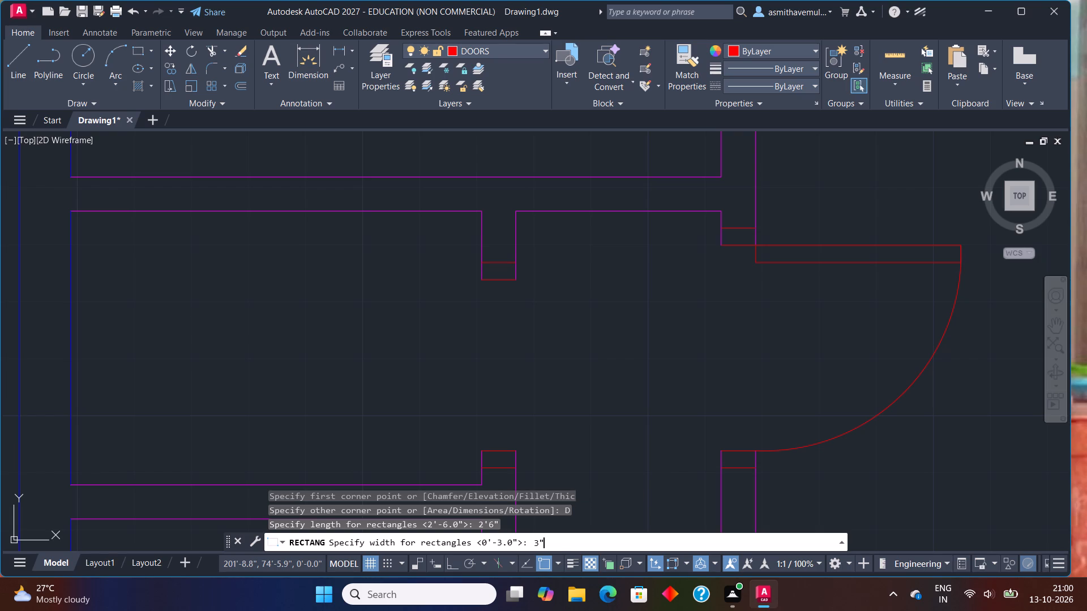
click(194, 338)
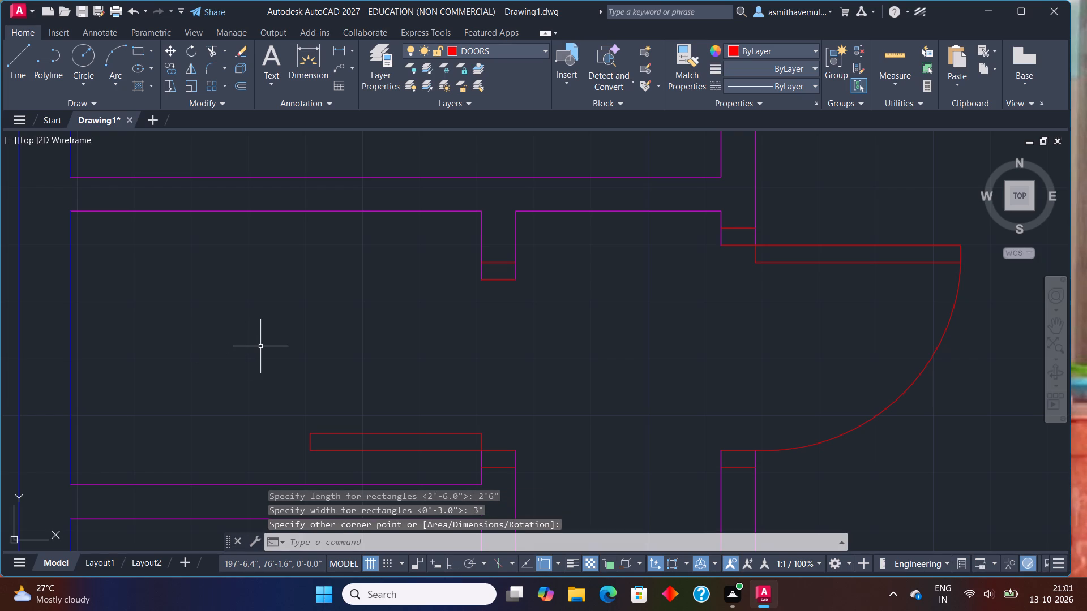
Draw a three-point swing arc from the leaf's free lower corner through its upper corner to the upper door frame.
text(ARC)
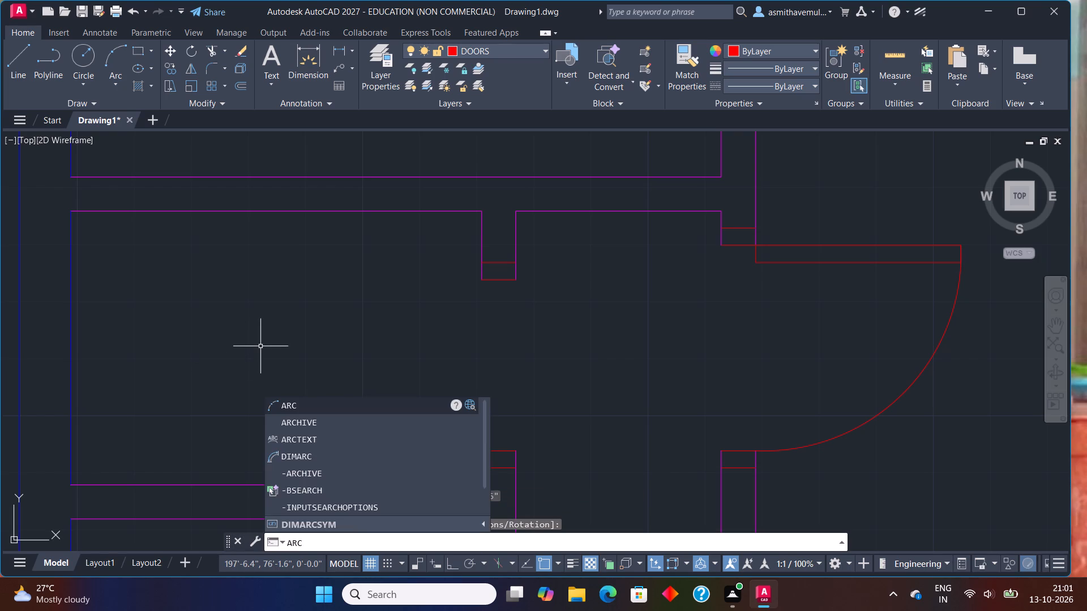
key(Return)
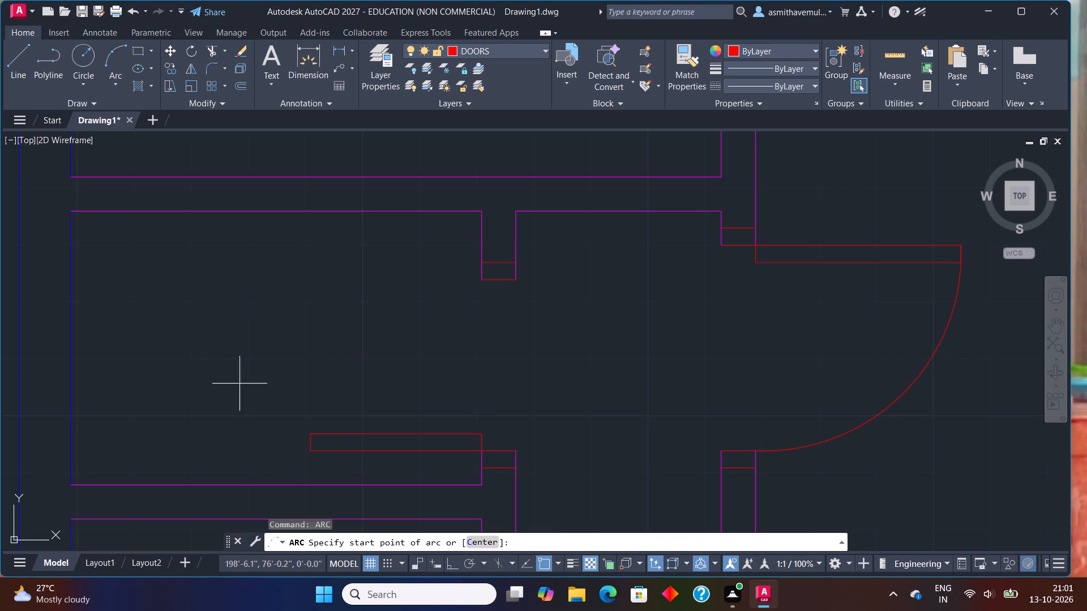
click(311, 454)
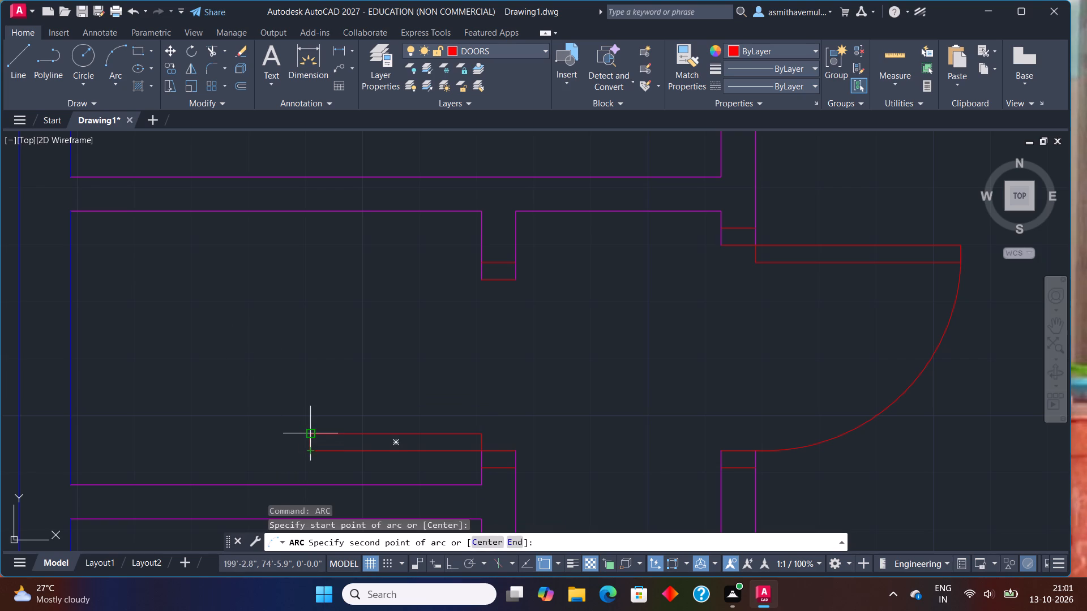
drag(314, 434, 318, 427)
click(486, 278)
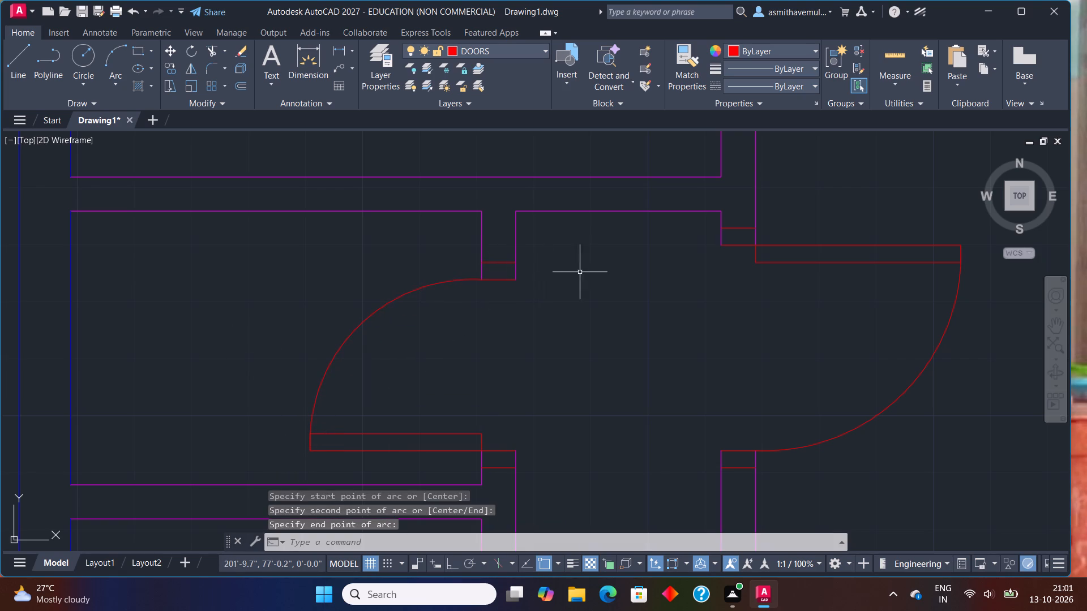
Extend both horizontal lines of the wall jog below the left rooms leftward to the outer wall's inner face.
scroll(590, 272, down, 1)
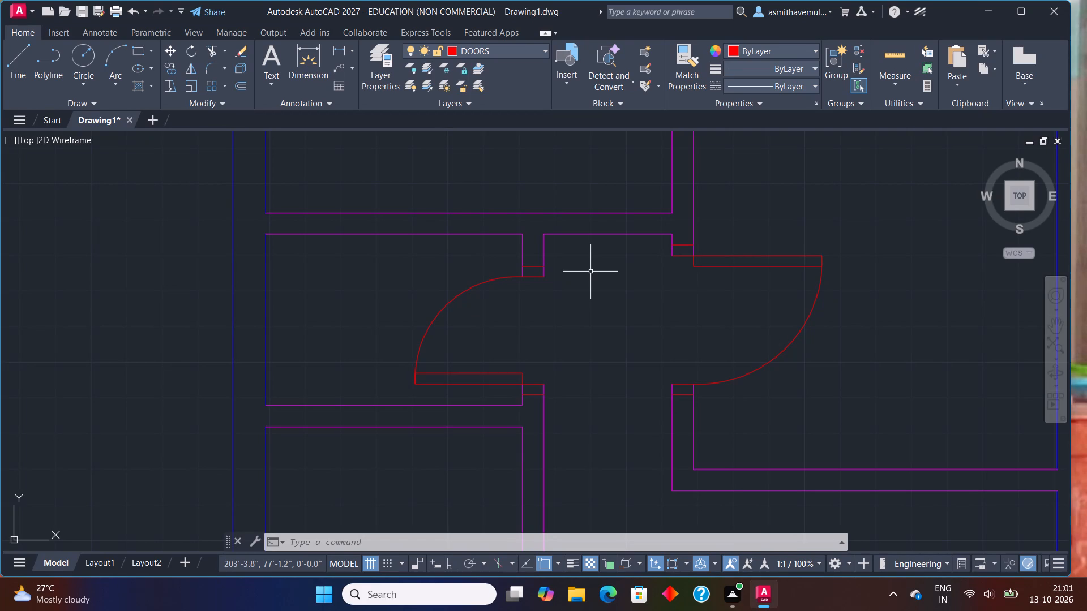
scroll(592, 293, down, 3)
middle_drag(639, 393, 629, 317)
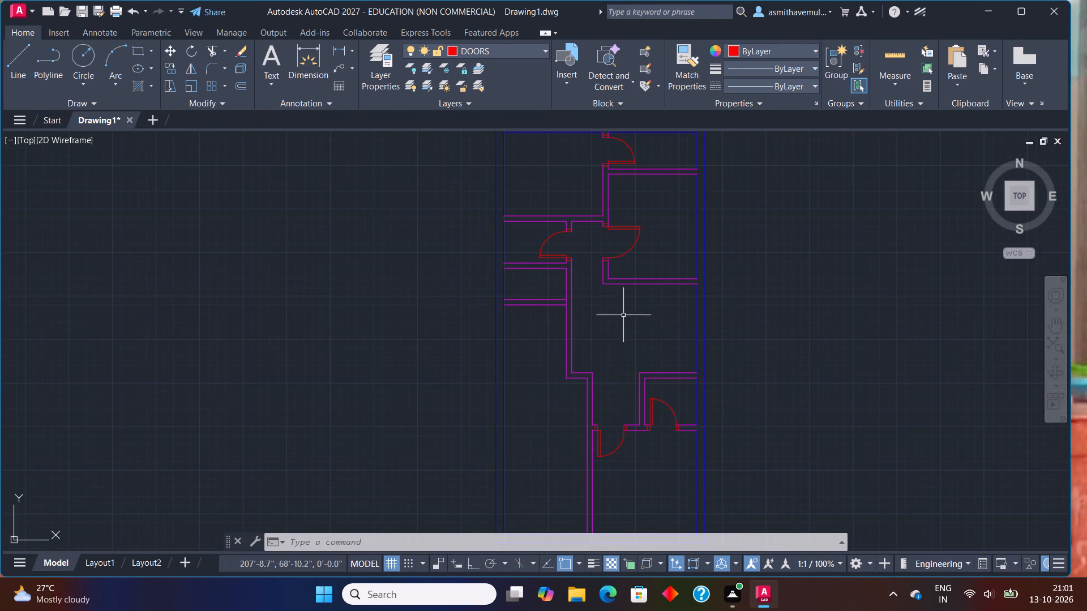
scroll(479, 300, up, 1)
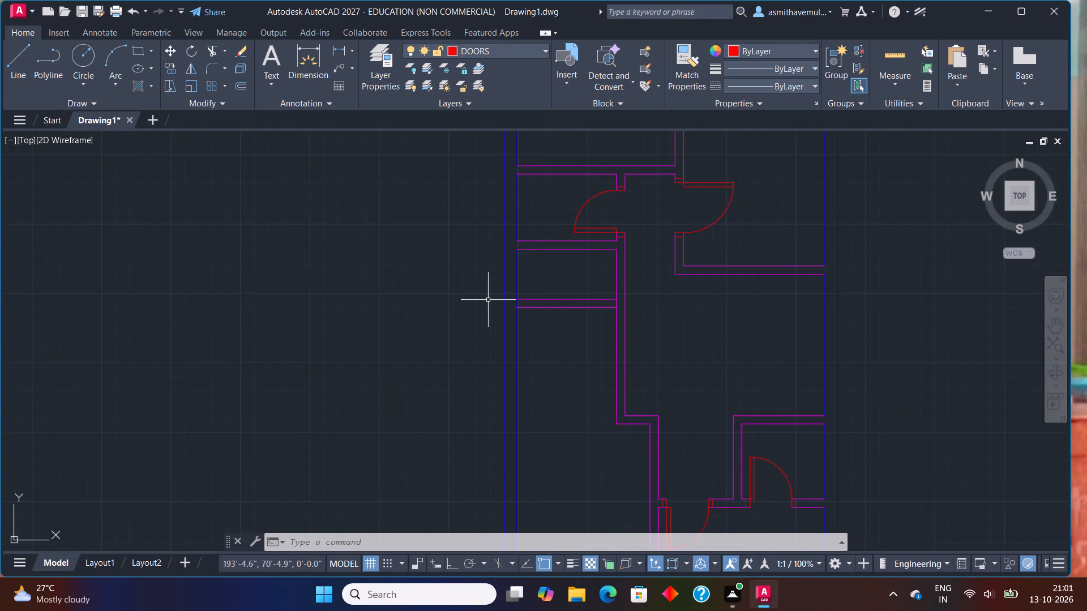
scroll(488, 300, down, 1)
scroll(583, 402, up, 1)
scroll(565, 283, up, 1)
middle_drag(567, 278, 517, 374)
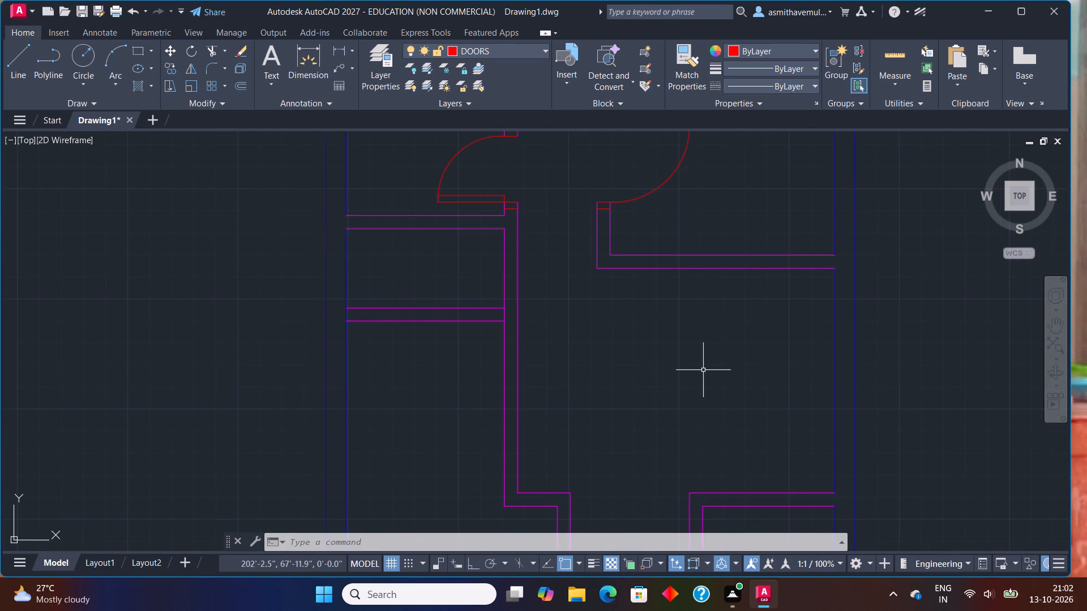
middle_drag(580, 484, 575, 455)
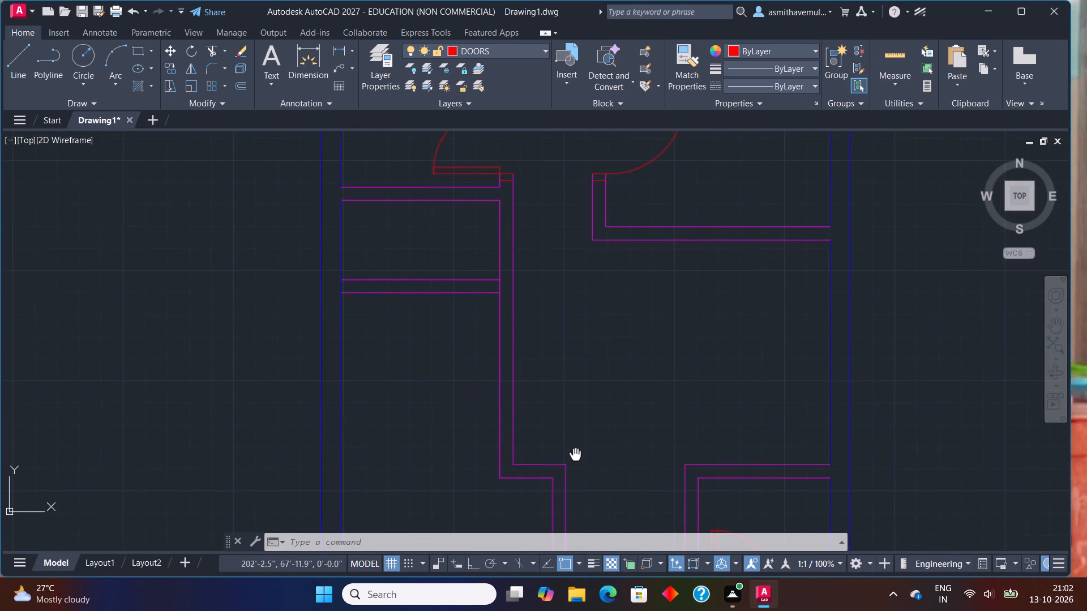
middle_drag(575, 455, 575, 455)
scroll(536, 462, up, 1)
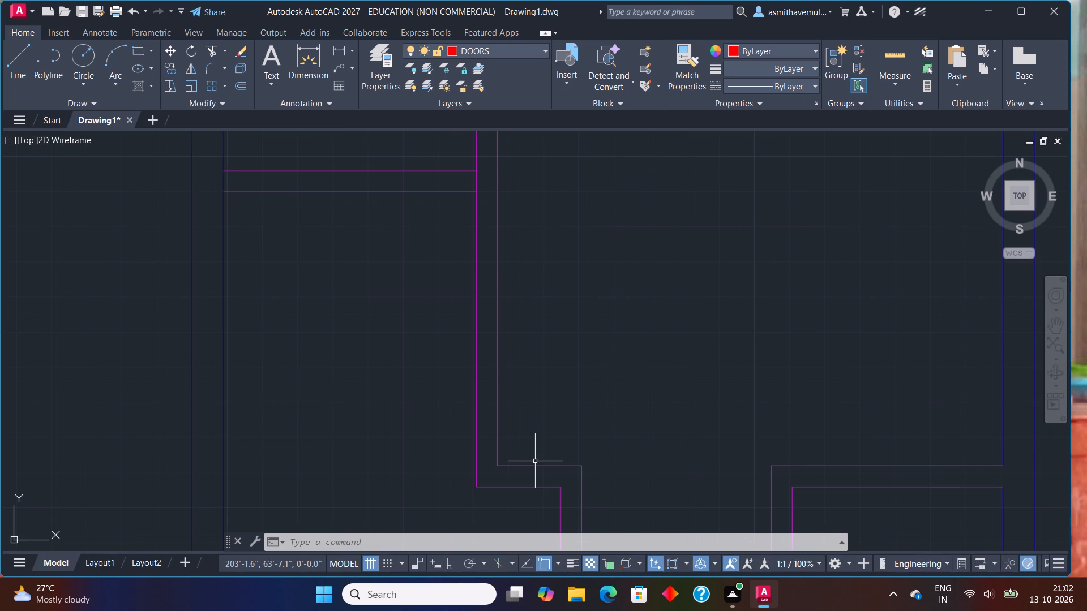
text(EXTEND)
key(Return)
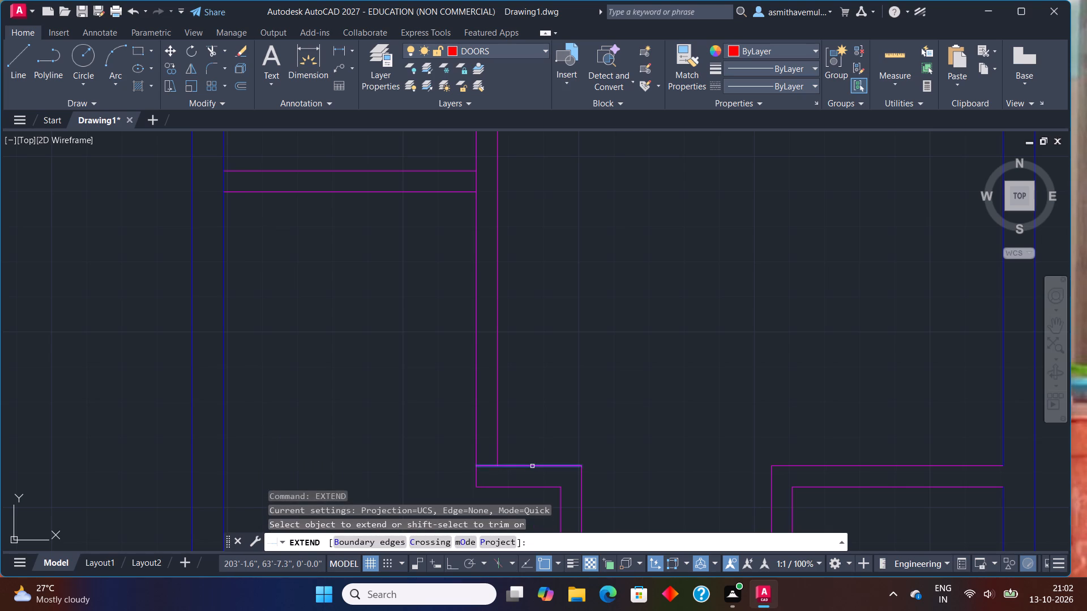
click(525, 466)
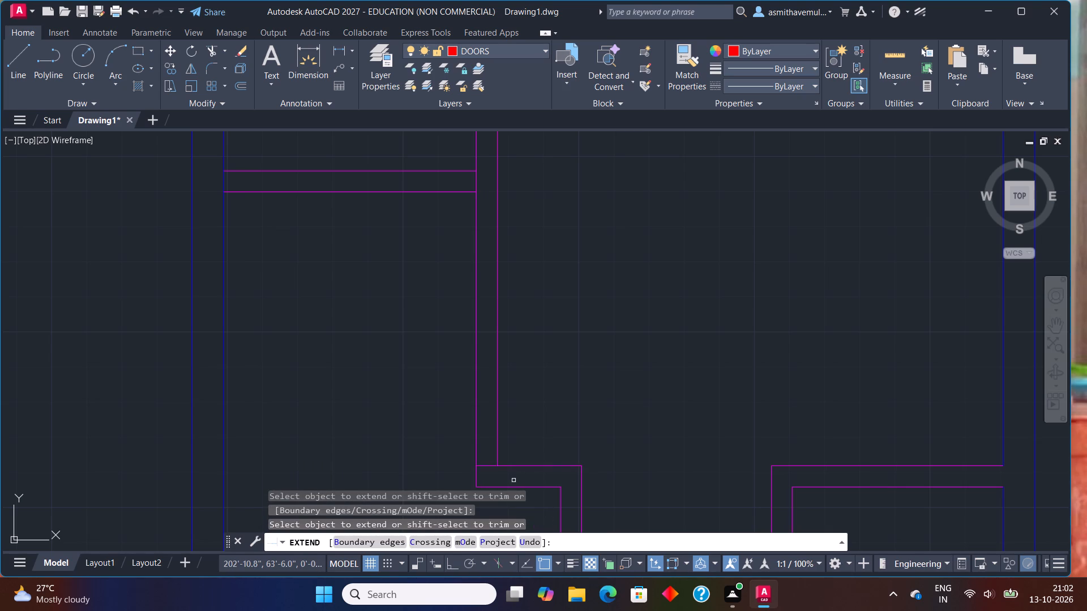
click(487, 466)
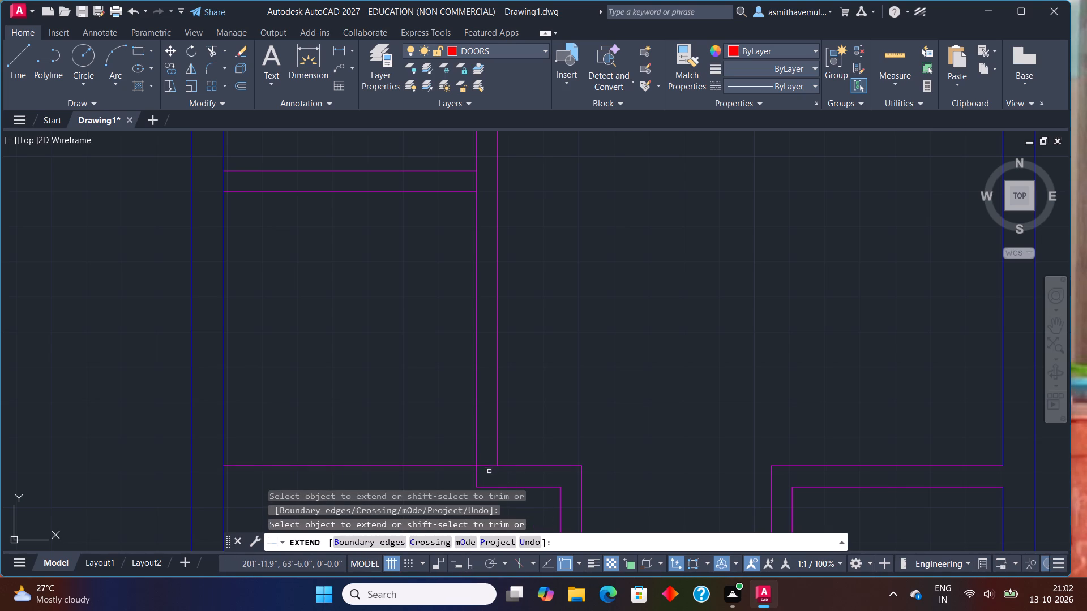
middle_drag(497, 489, 509, 447)
click(510, 446)
Extend the lower line of the left horizontal wall above the new wall rightward to the vertical wall's right face.
middle_drag(482, 187, 483, 200)
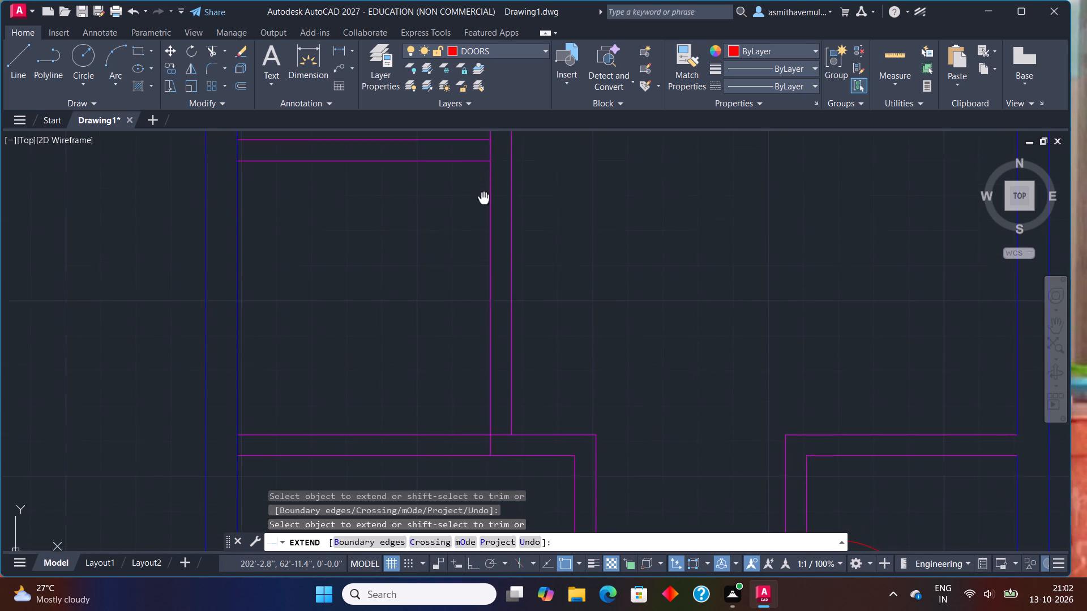
middle_drag(483, 200, 483, 205)
click(480, 167)
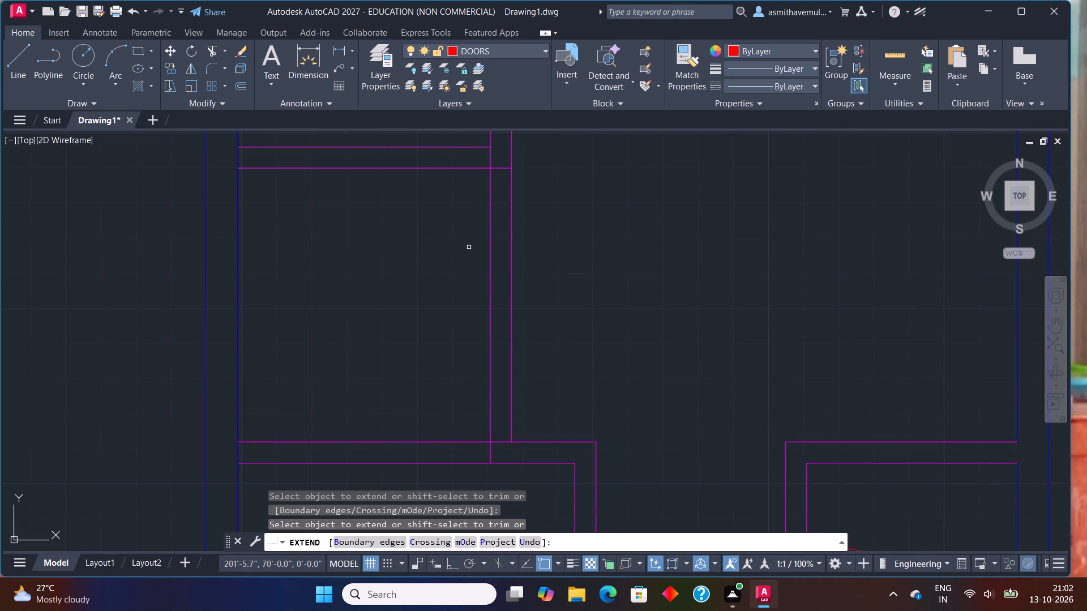
key(Escape)
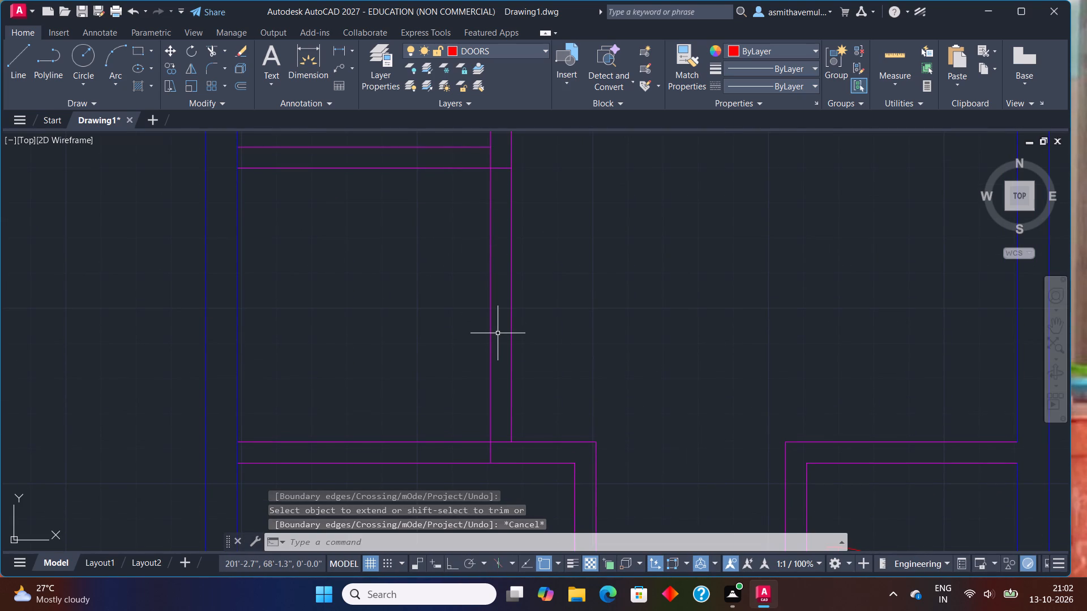
Draw a line up across the newly extended horizontal wall, starting 3" left of its lower-right inner corner.
key(l)
key(Return)
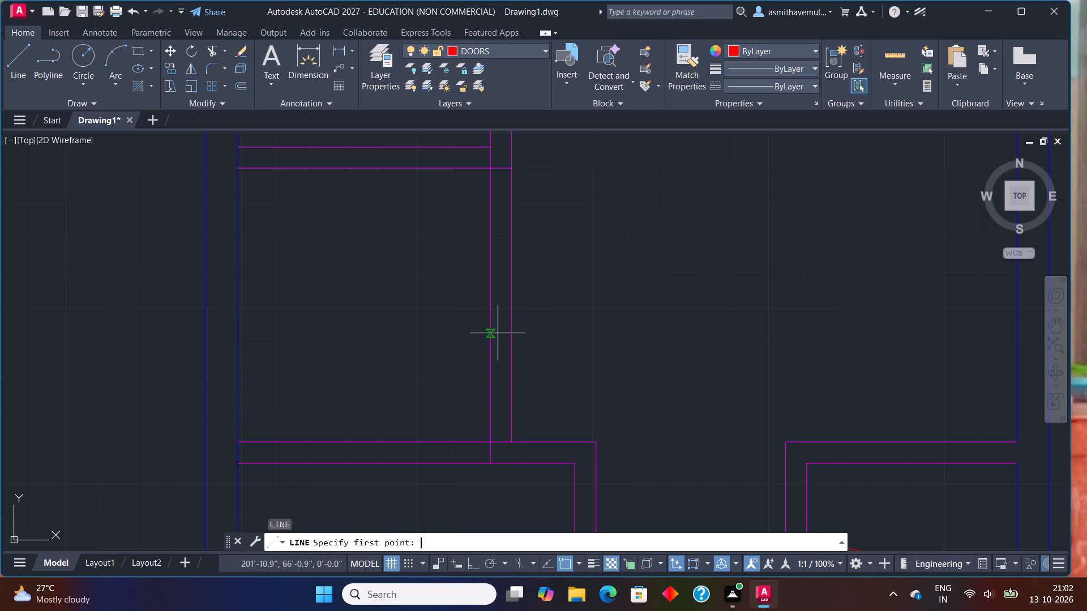
text(FROM)
key(Return)
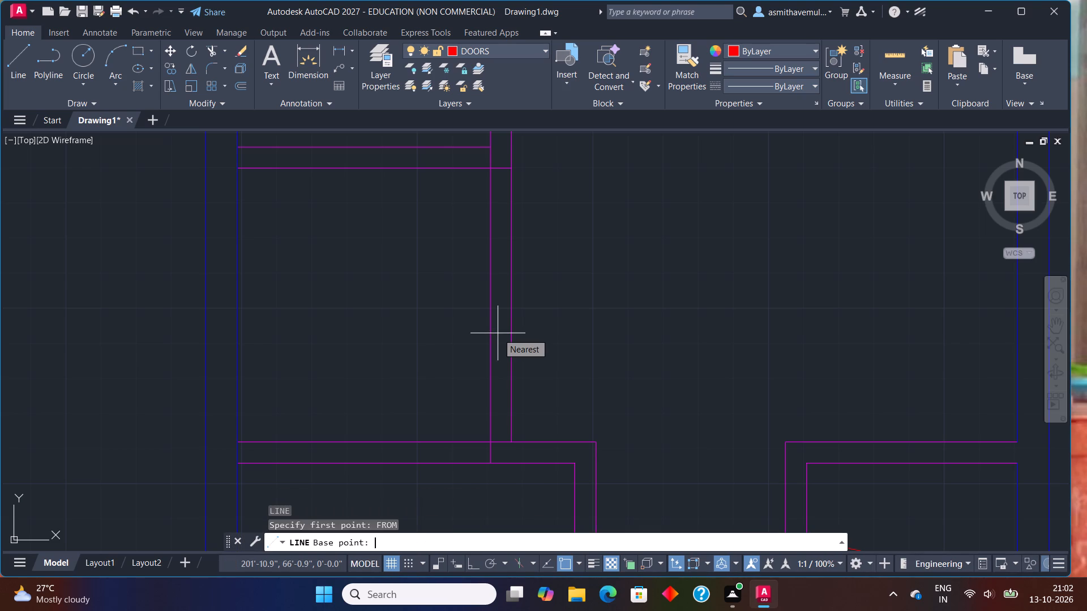
click(573, 461)
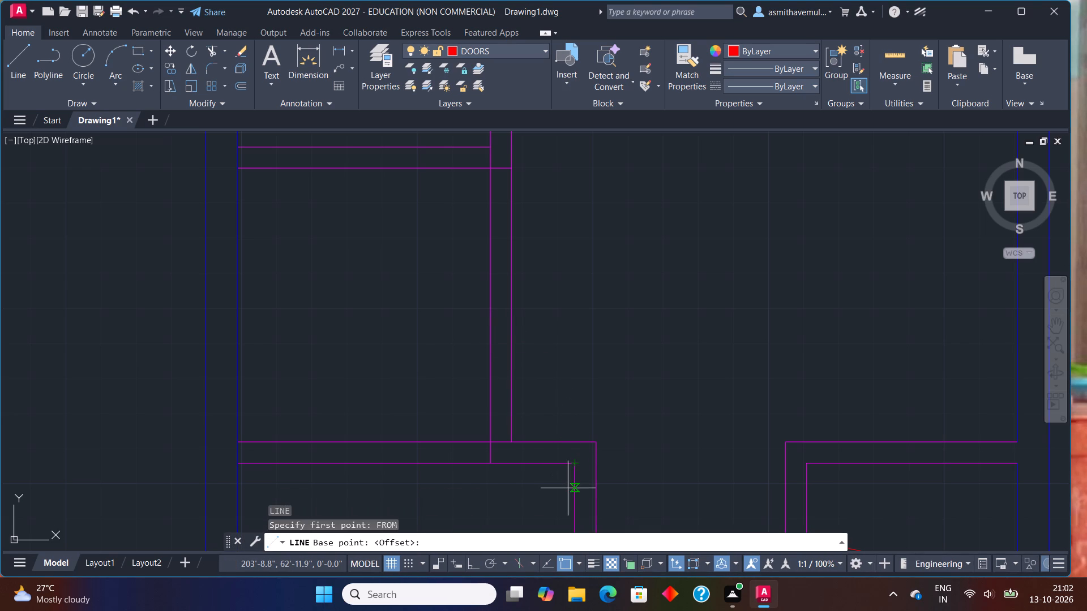
text(@-3",0)
key(Return)
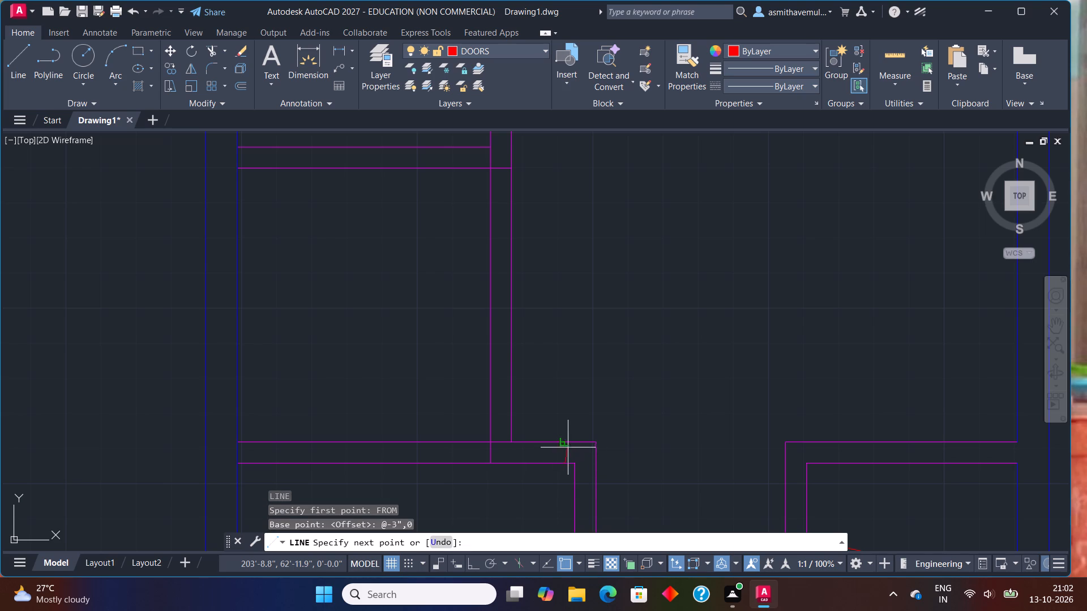
click(568, 442)
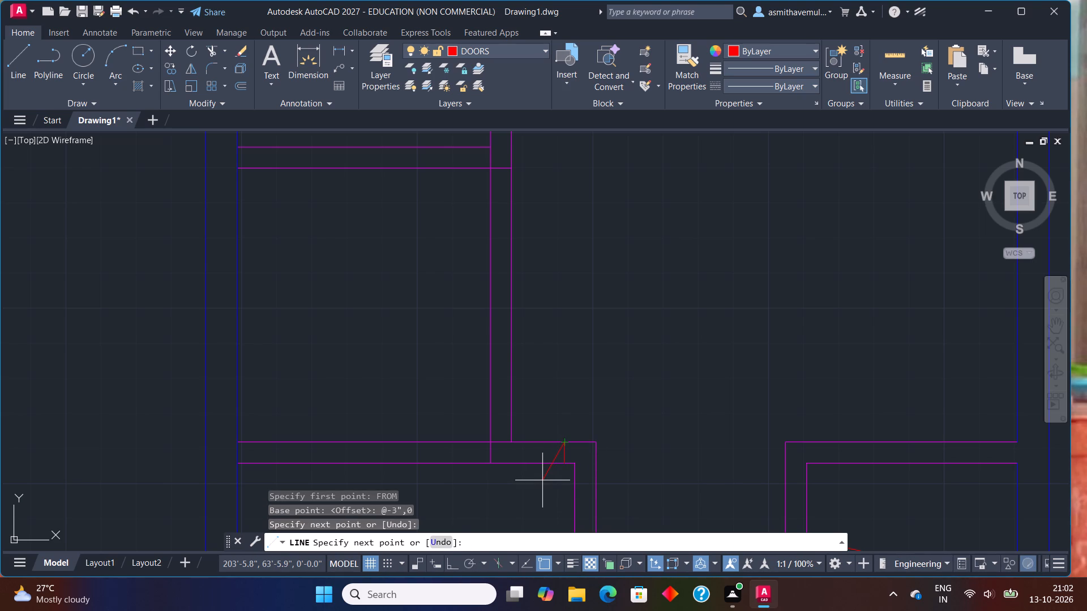
Offset the new door line across the horizontal wall 3" to the left to complete the first frame.
key(Escape)
key(o)
key(Return)
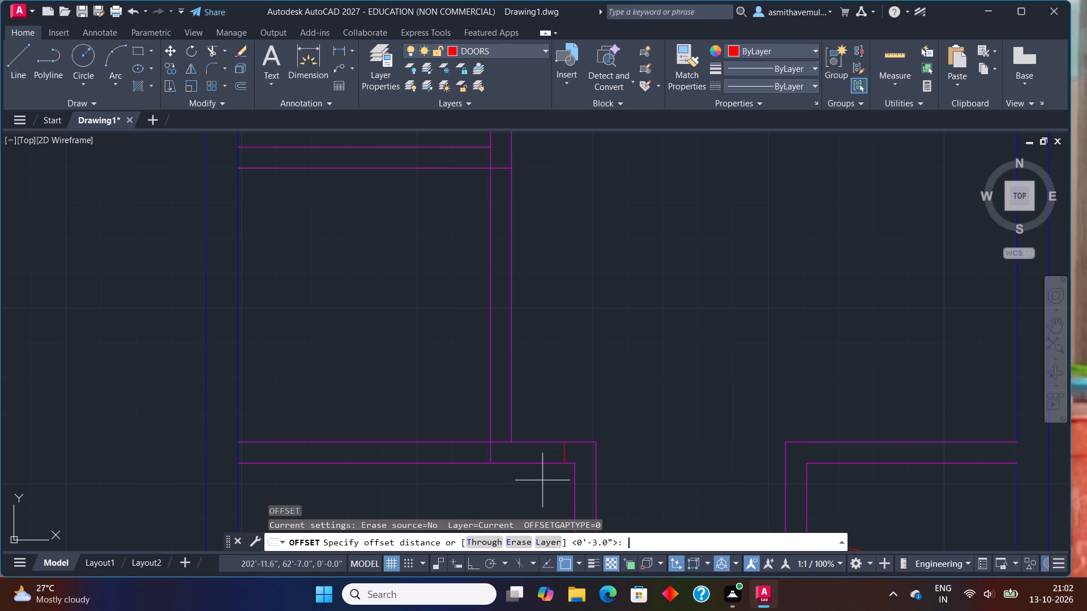
key(3)
key(shift+quotedbl)
key(Return)
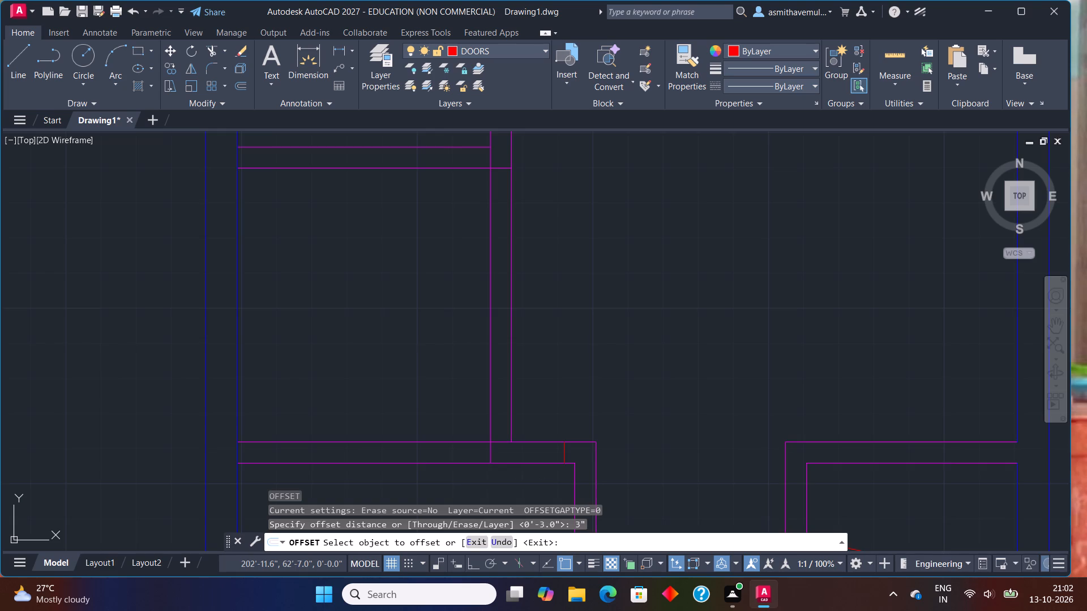
scroll(543, 475, up, 1)
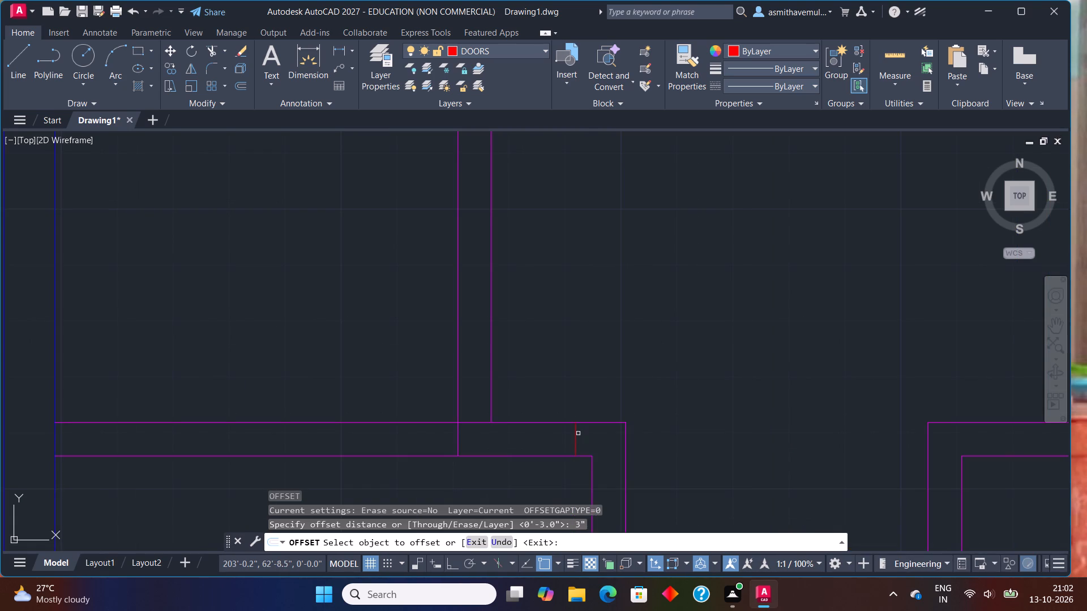
click(575, 433)
click(552, 434)
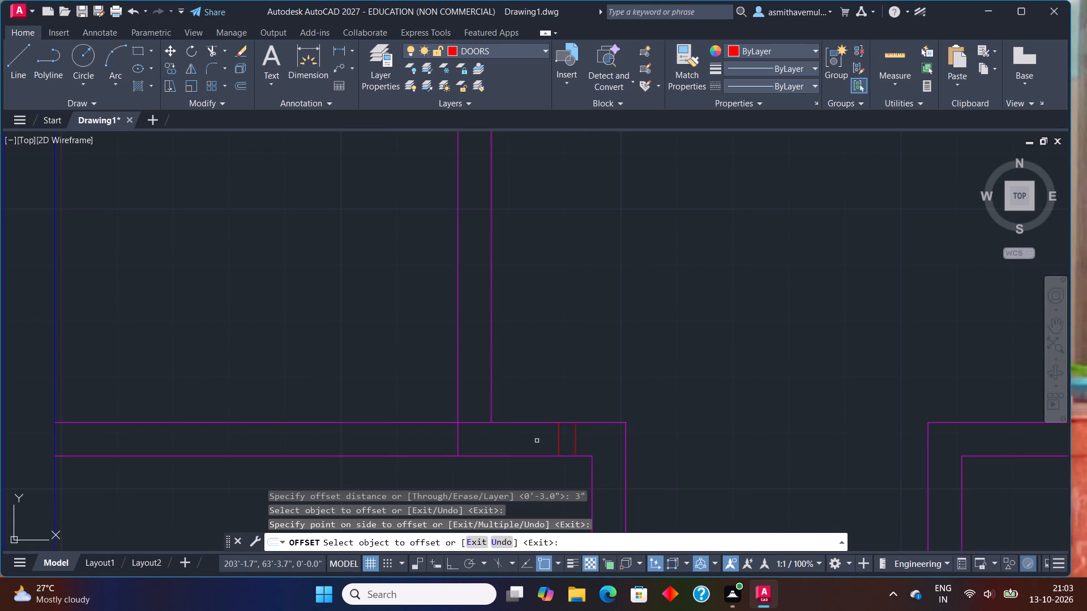
key(Escape)
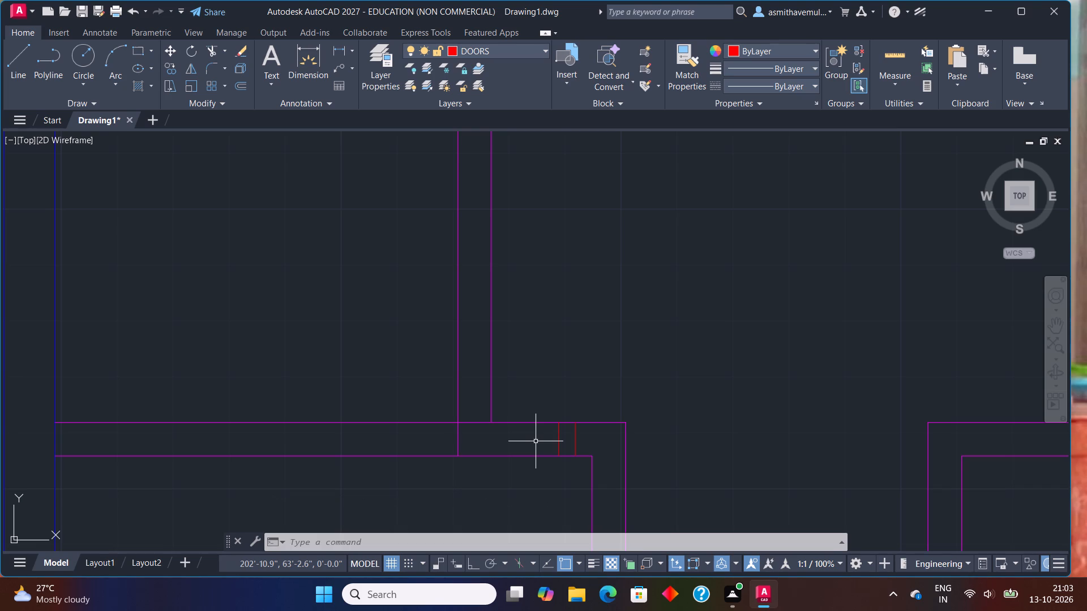
Offset the left line of that door frame 2'6" to the left to set the door opening width.
key(o)
key(Return)
text(2'6)
key(shift+quotedbl)
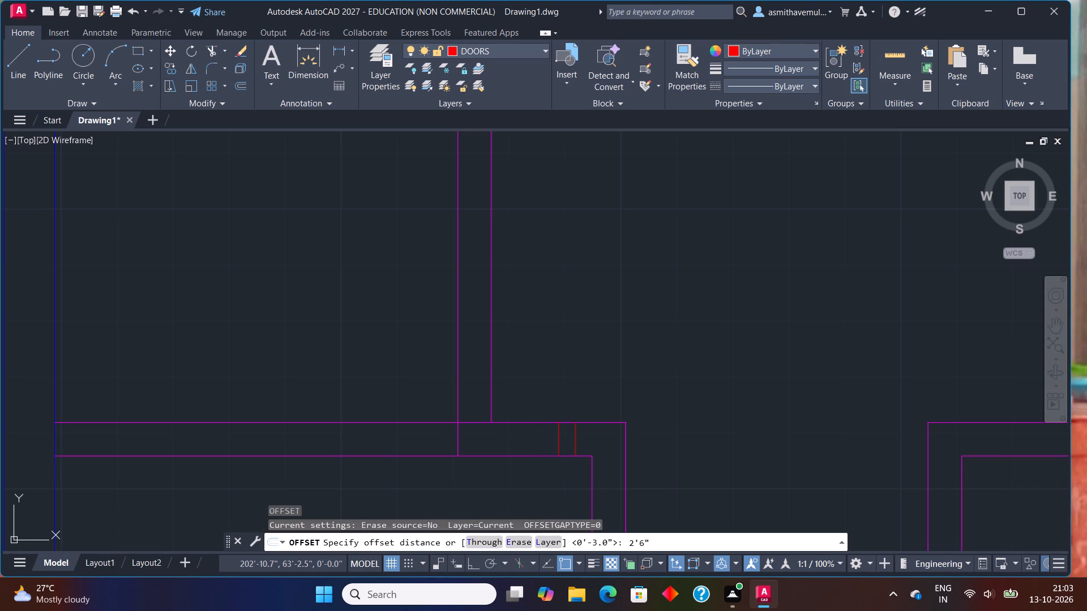
key(Return)
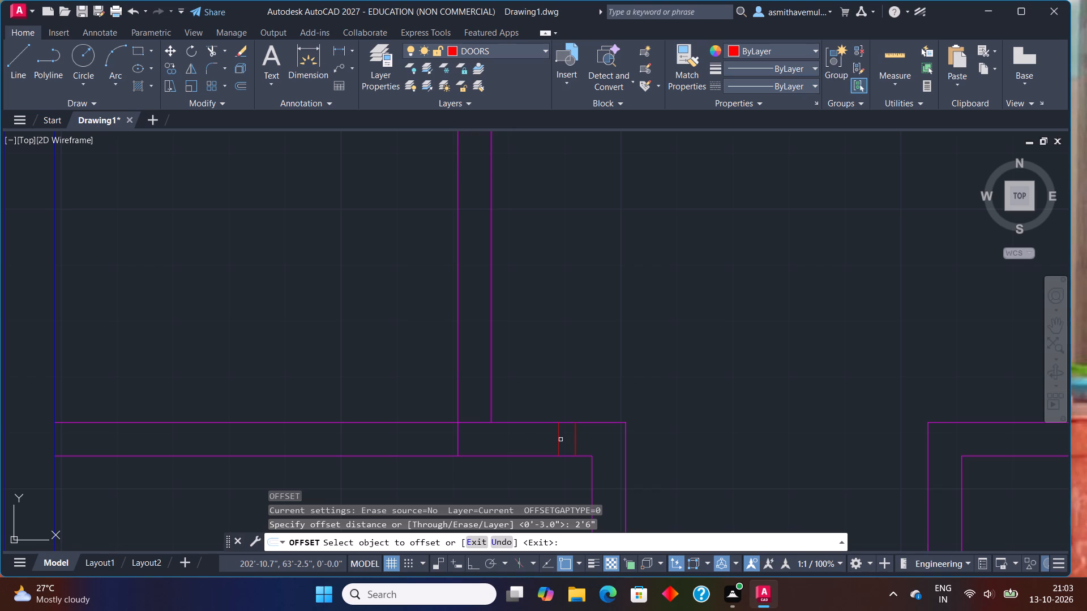
click(559, 440)
click(522, 448)
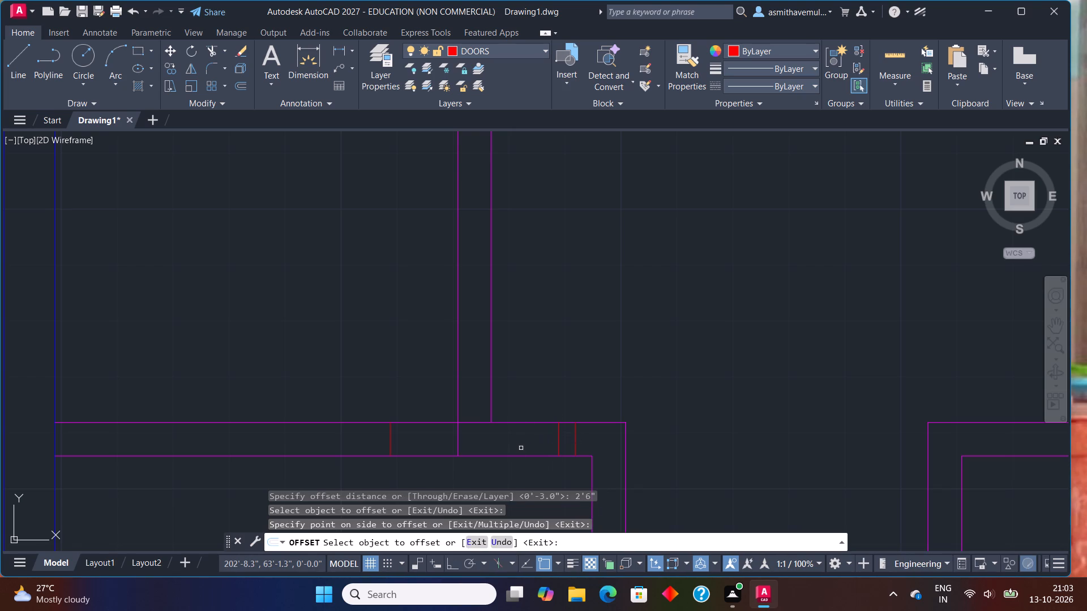
key(Escape)
Offset the line at the far side of the opening 3" to the left to form the second door frame.
key(o)
key(Return)
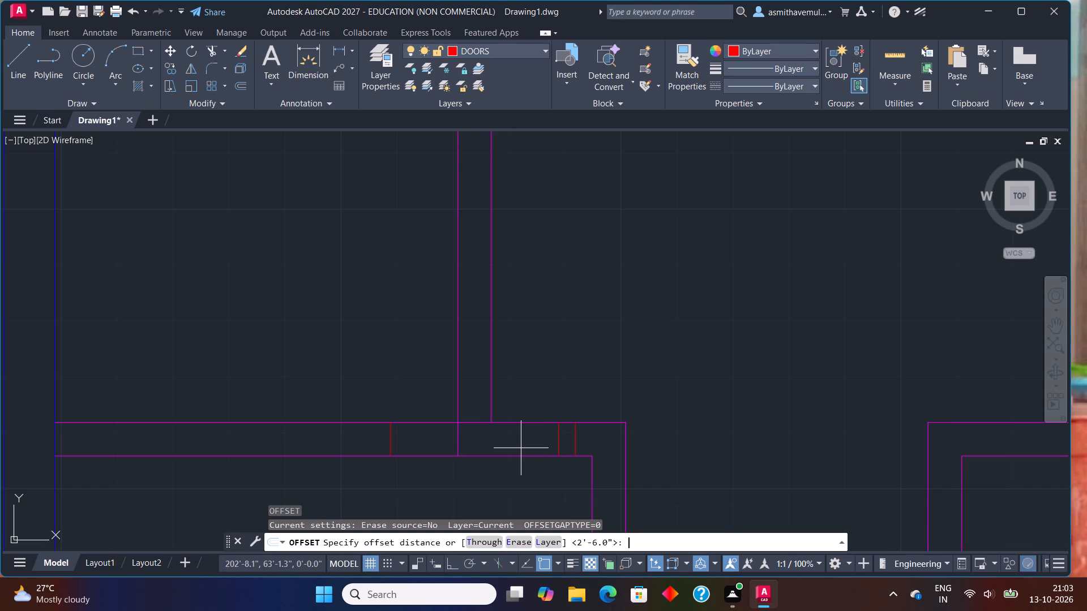
key(3)
key(shift+quotedbl)
key(Return)
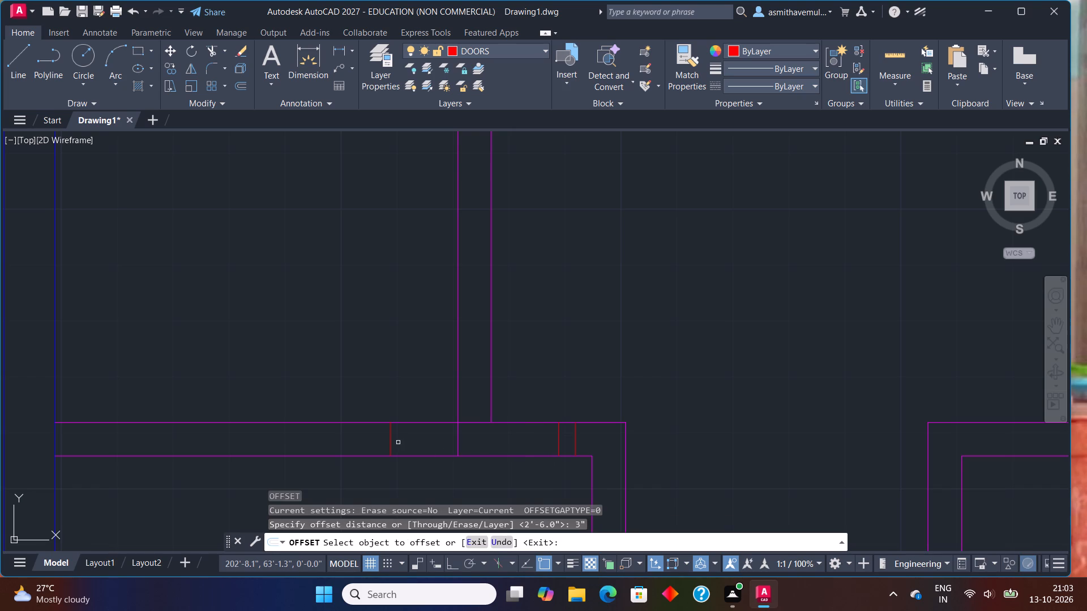
click(390, 439)
click(336, 438)
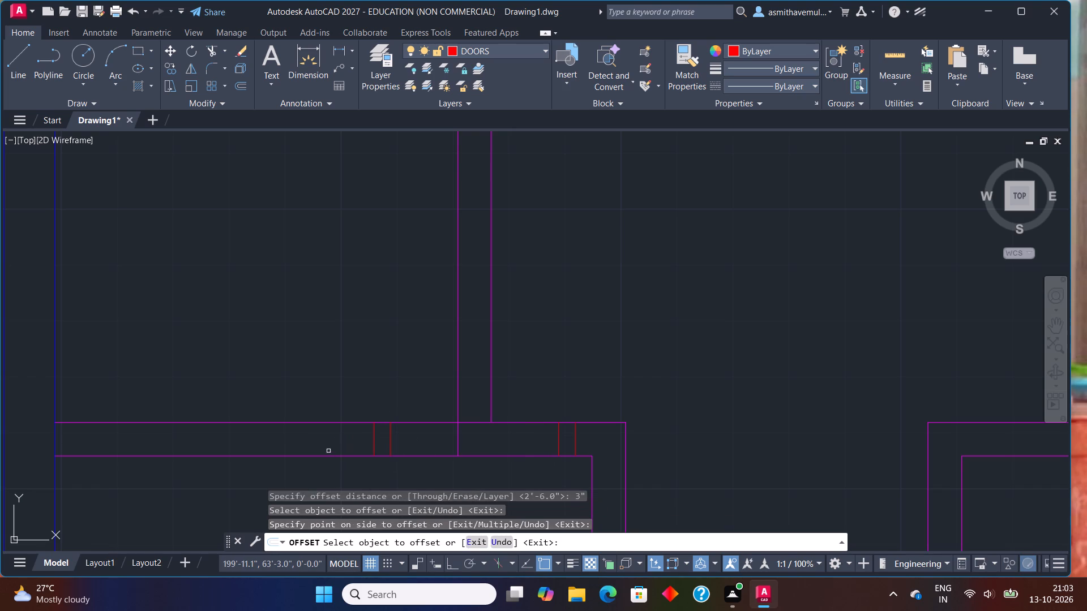
key(Escape)
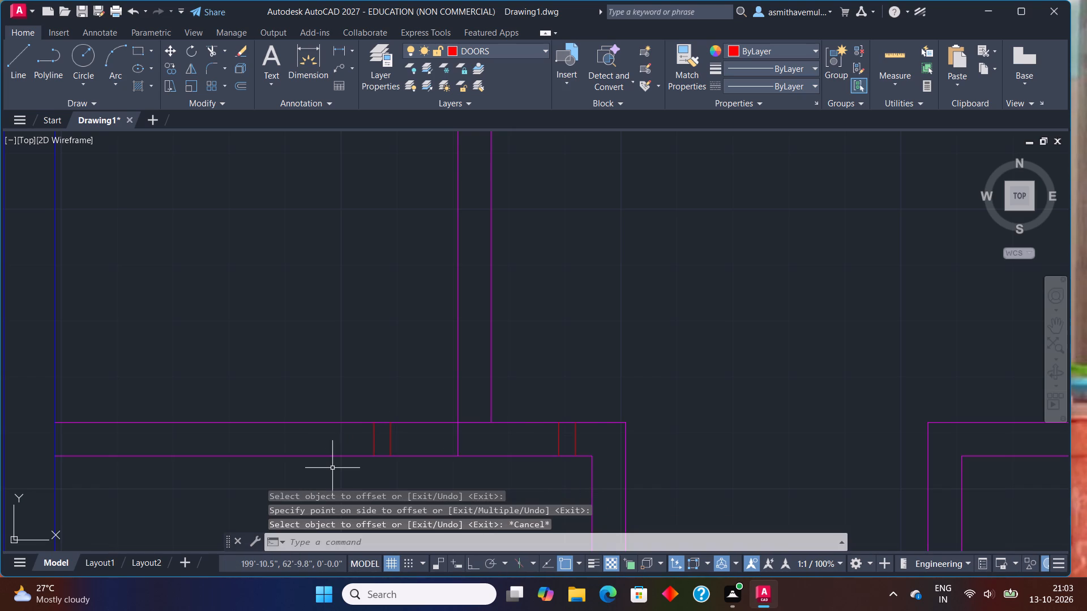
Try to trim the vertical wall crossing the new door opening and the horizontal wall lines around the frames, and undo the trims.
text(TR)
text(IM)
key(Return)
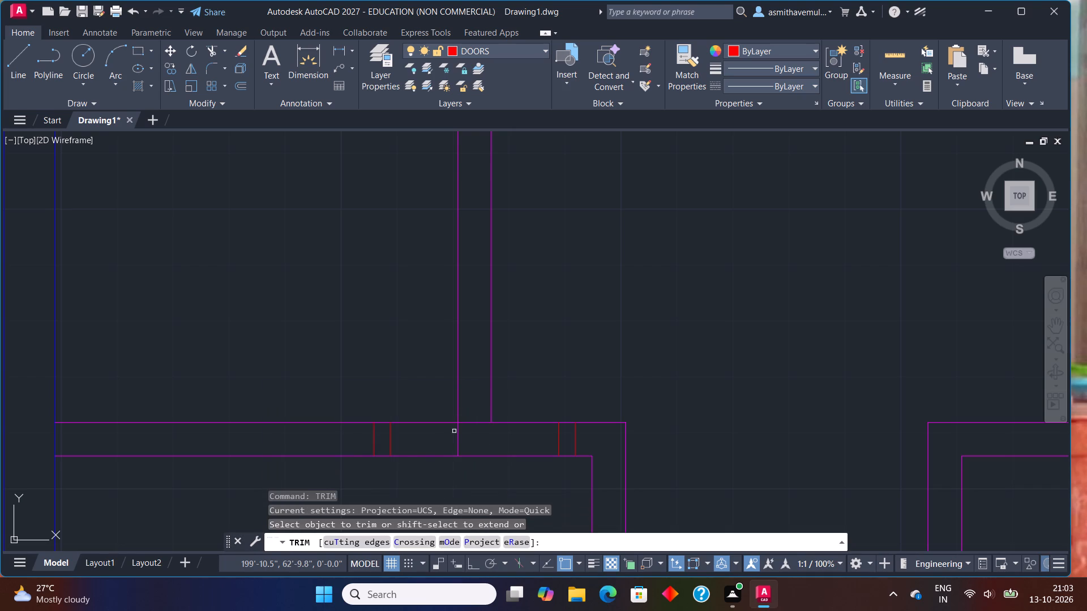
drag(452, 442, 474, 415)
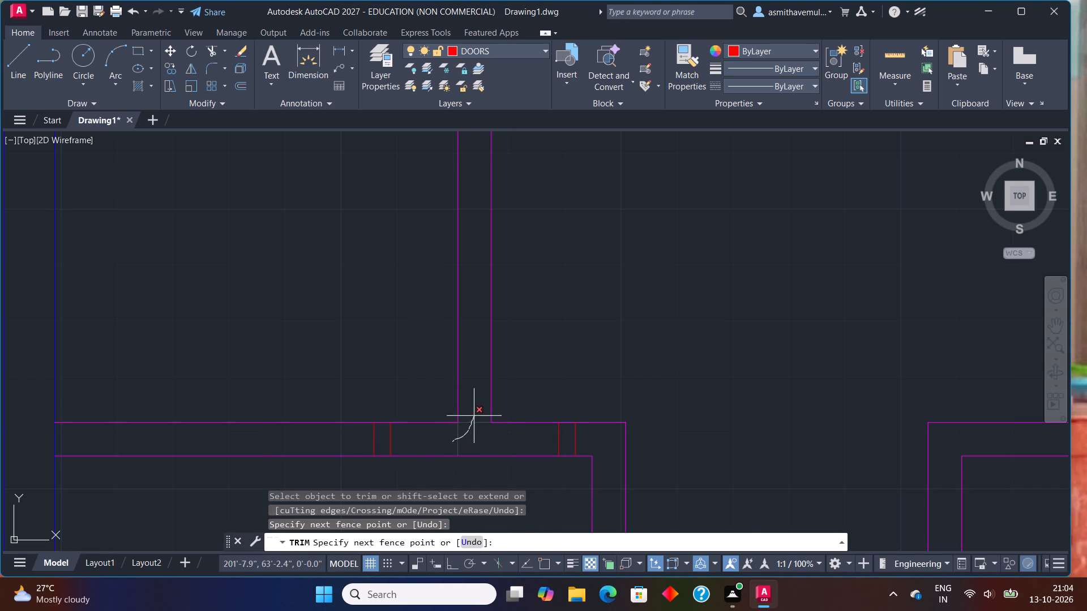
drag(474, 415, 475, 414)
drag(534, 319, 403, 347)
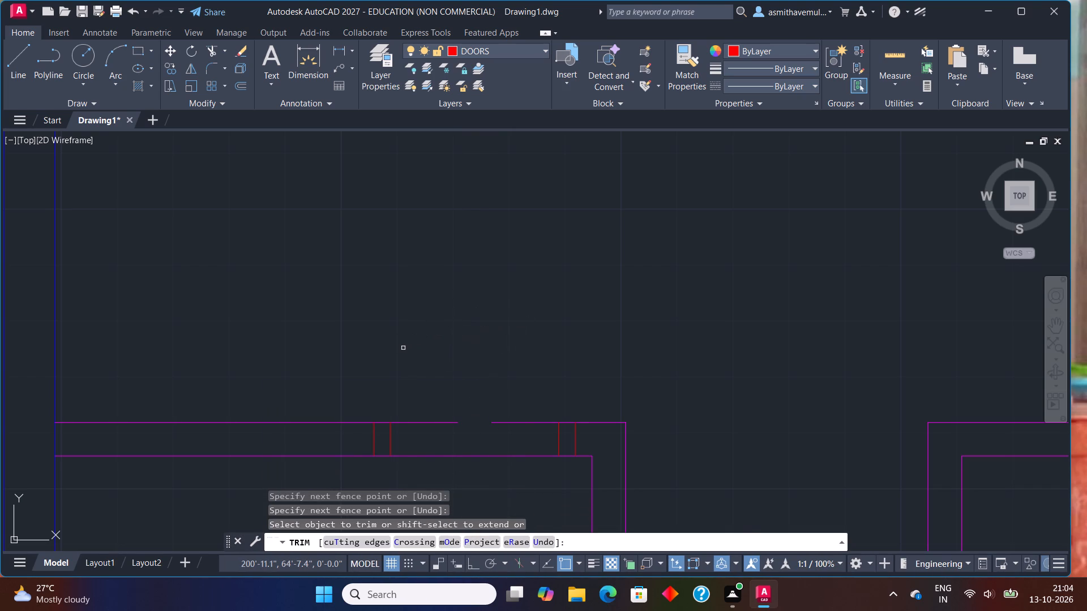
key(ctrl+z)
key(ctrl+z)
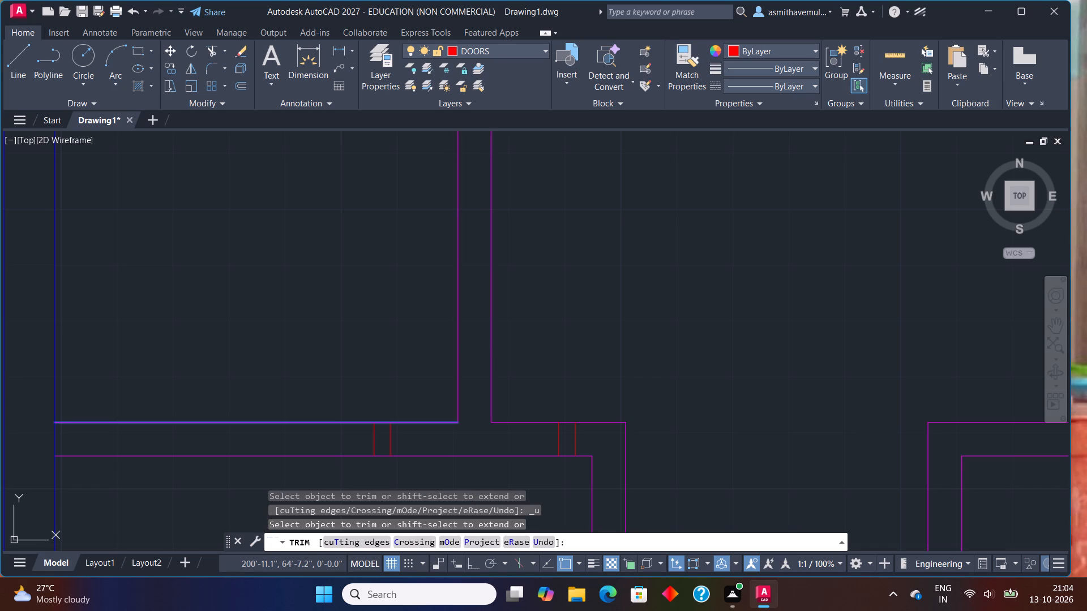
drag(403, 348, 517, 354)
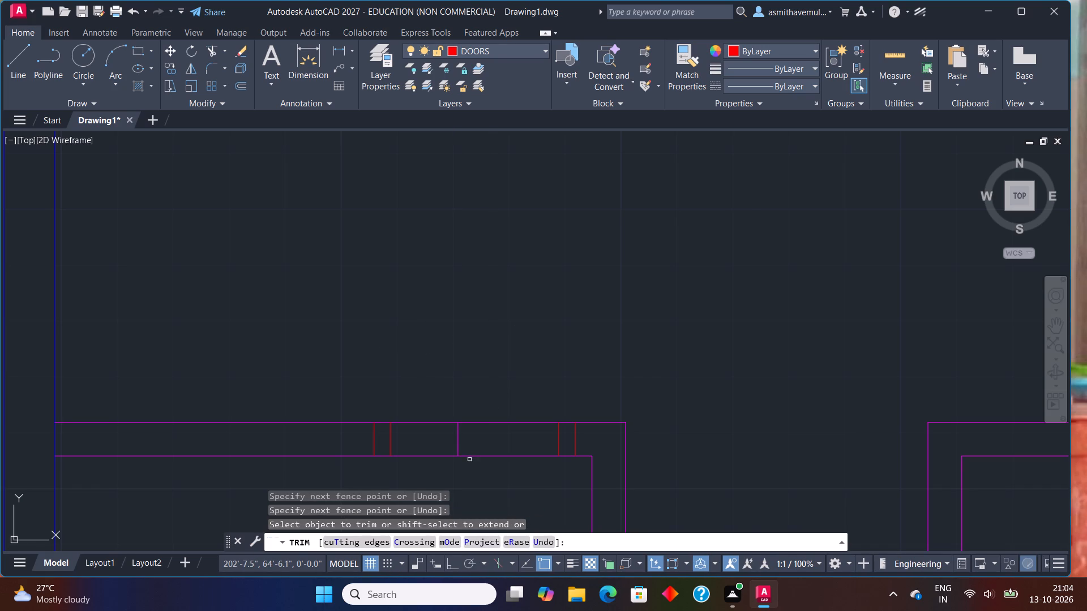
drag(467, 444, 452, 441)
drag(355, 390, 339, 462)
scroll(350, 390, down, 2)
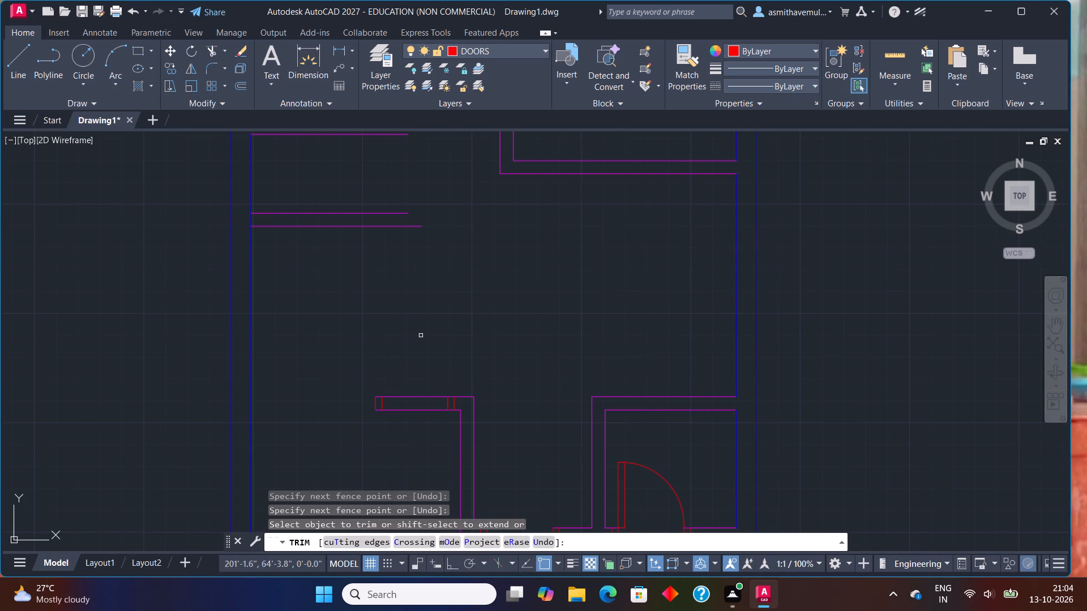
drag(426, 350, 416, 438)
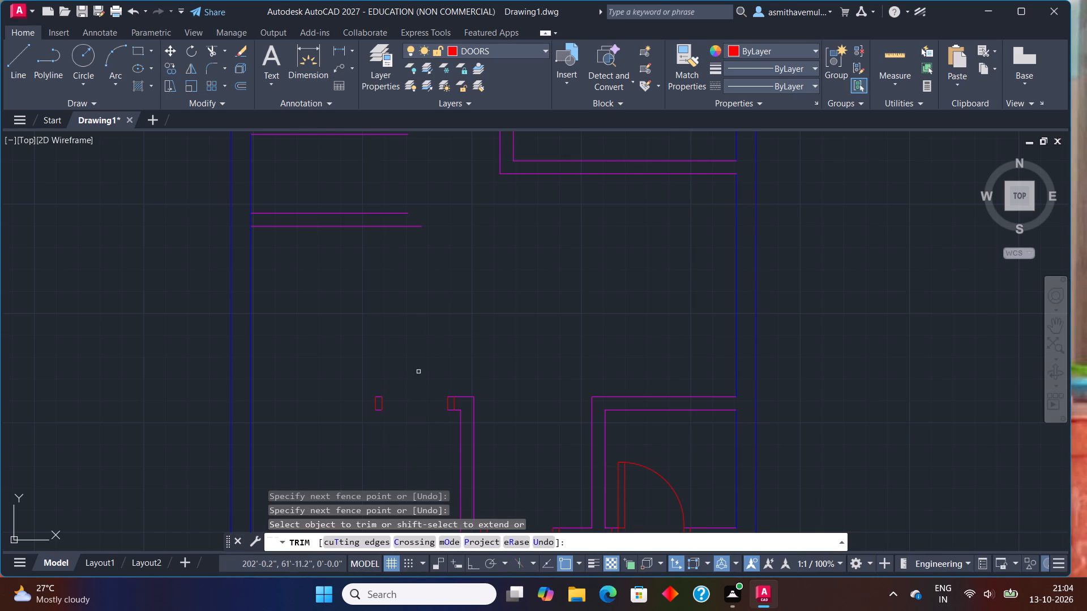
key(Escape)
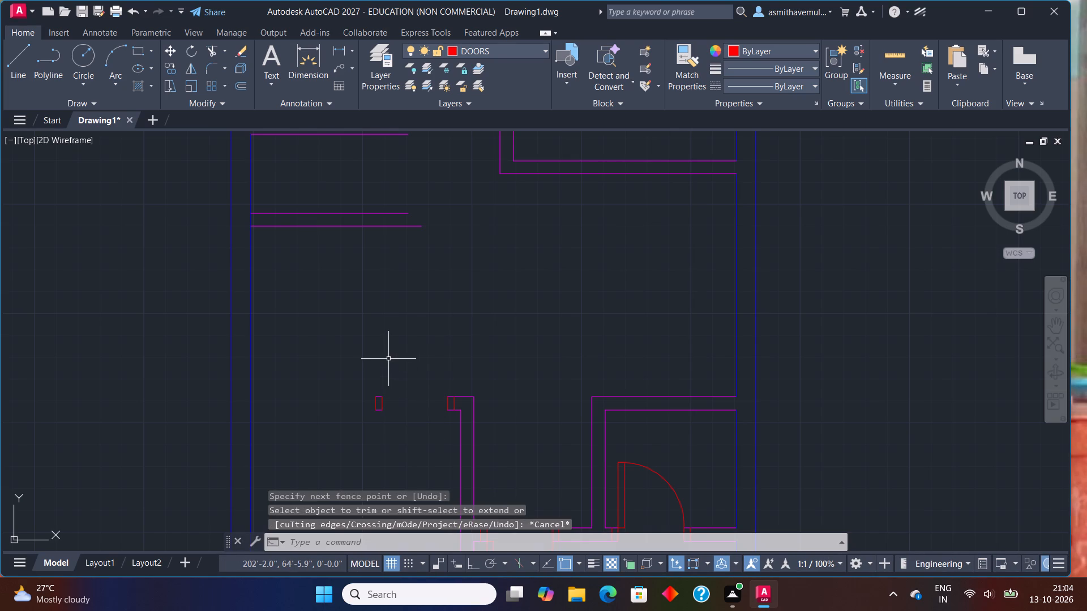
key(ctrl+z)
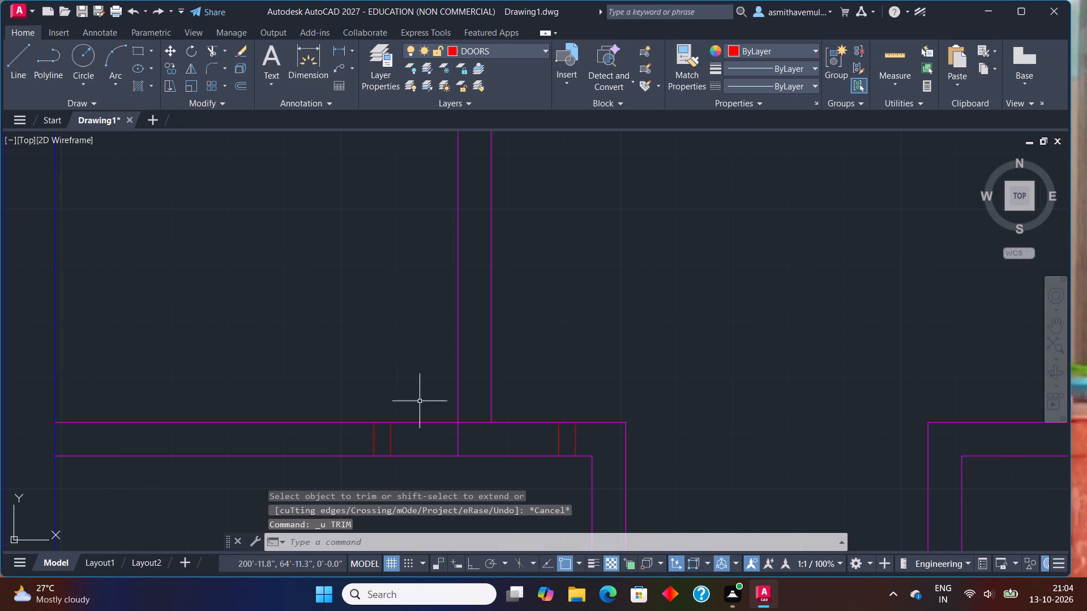
On layer 0, offset the left outer wall's inner face 3' to the right, into the left rooms.
scroll(485, 349, down, 2)
middle_drag(489, 308, 485, 348)
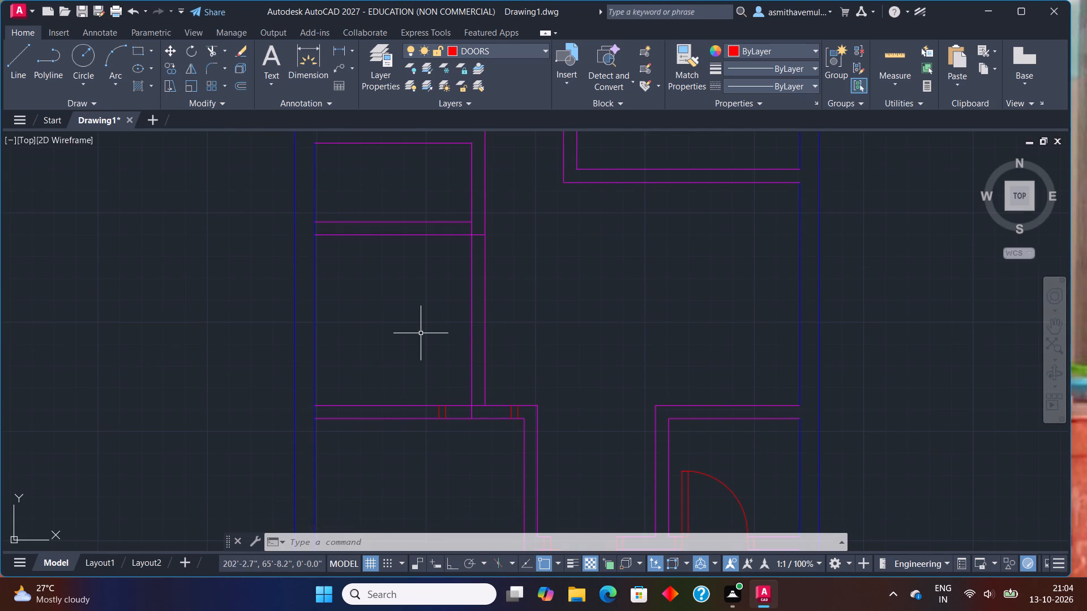
click(477, 46)
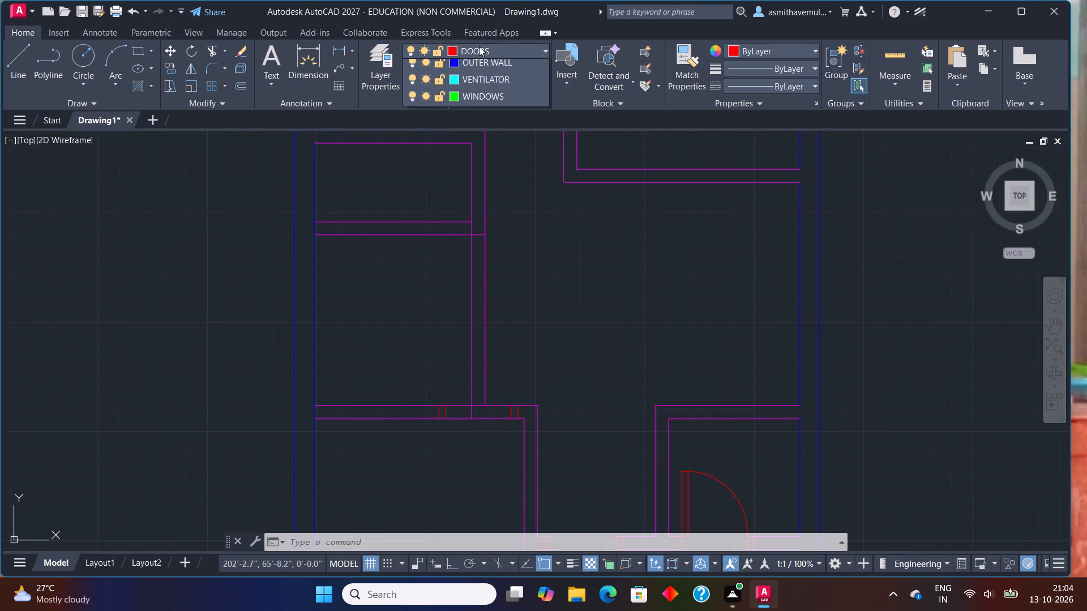
click(480, 66)
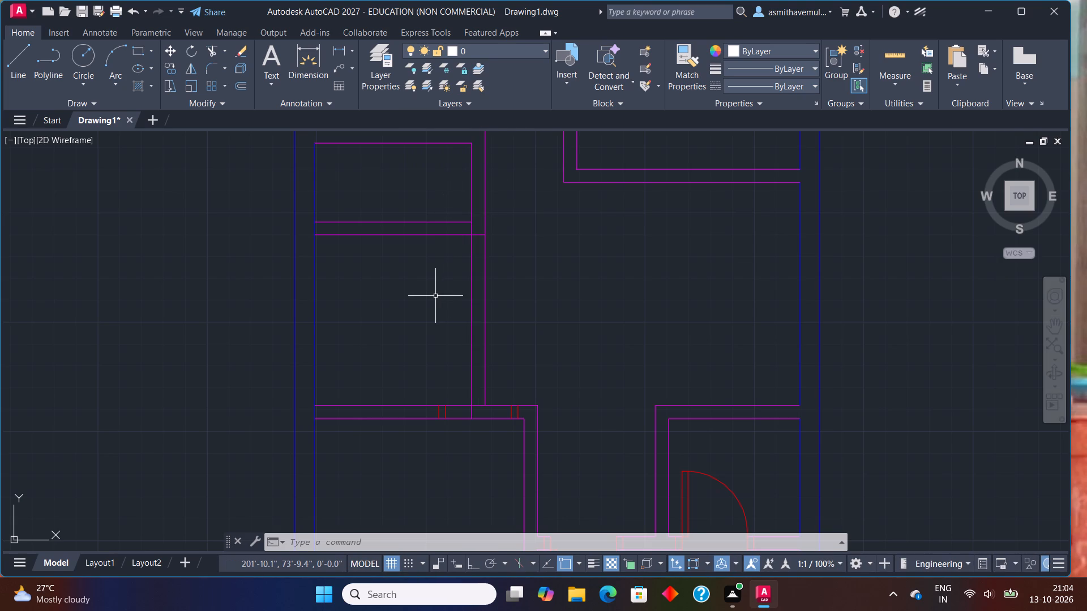
key(o)
key(Return)
text(3')
key(Return)
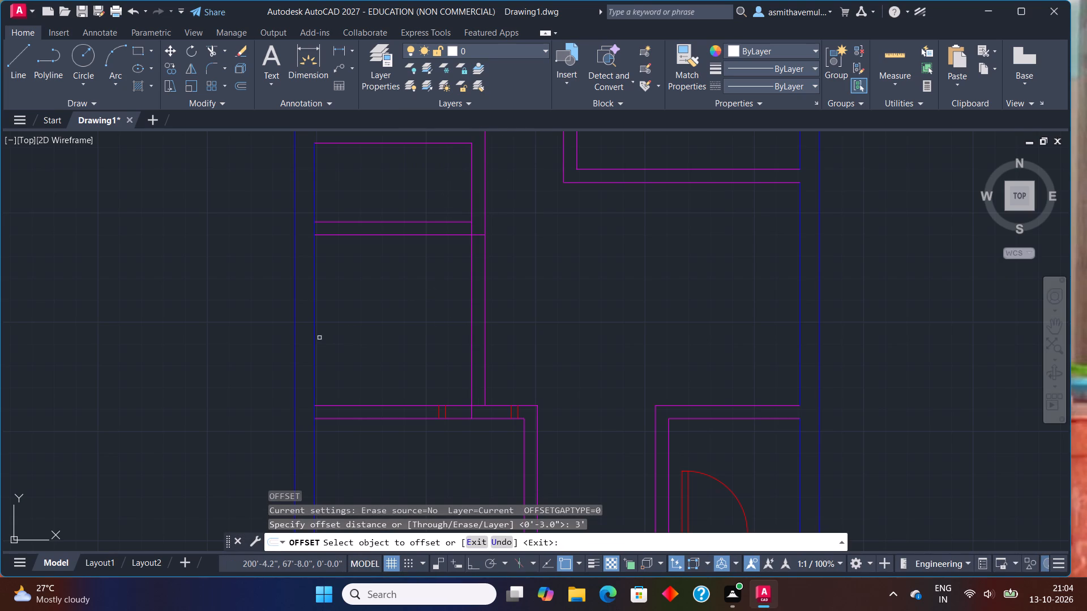
click(314, 329)
click(348, 325)
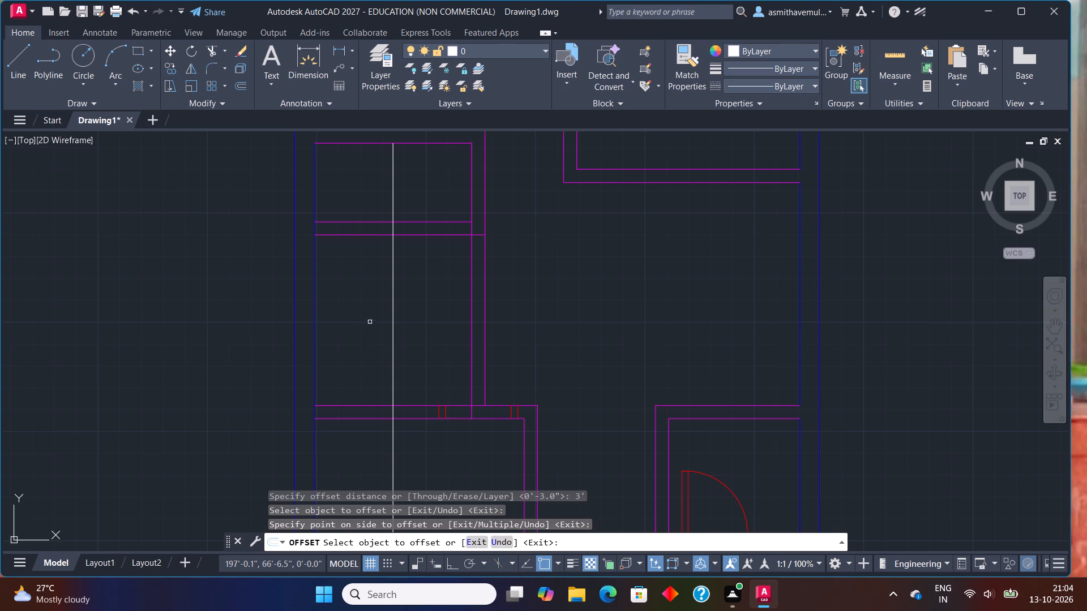
click(394, 311)
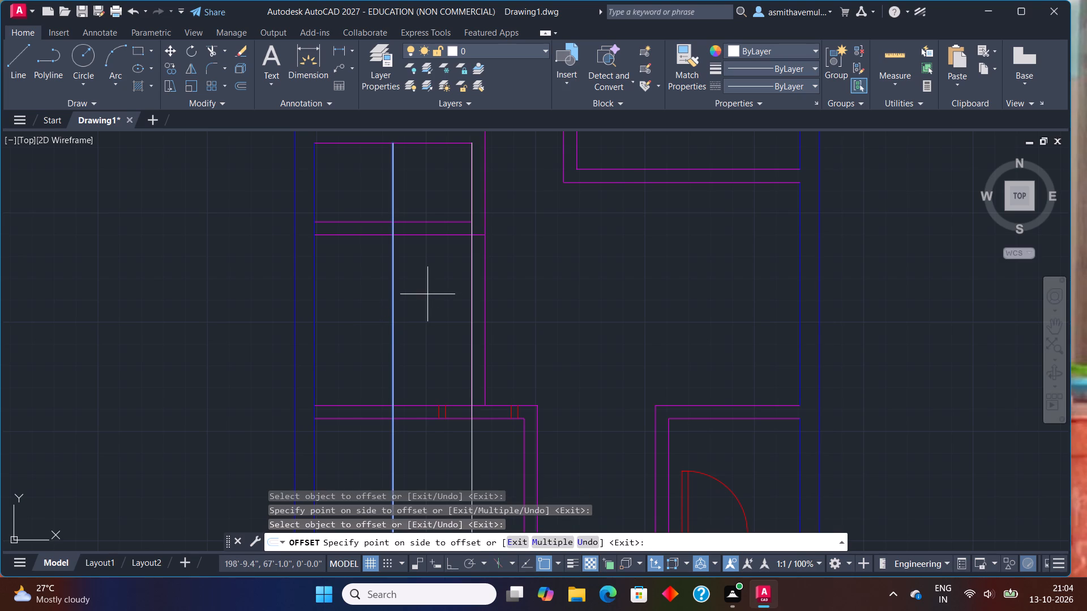
key(Escape)
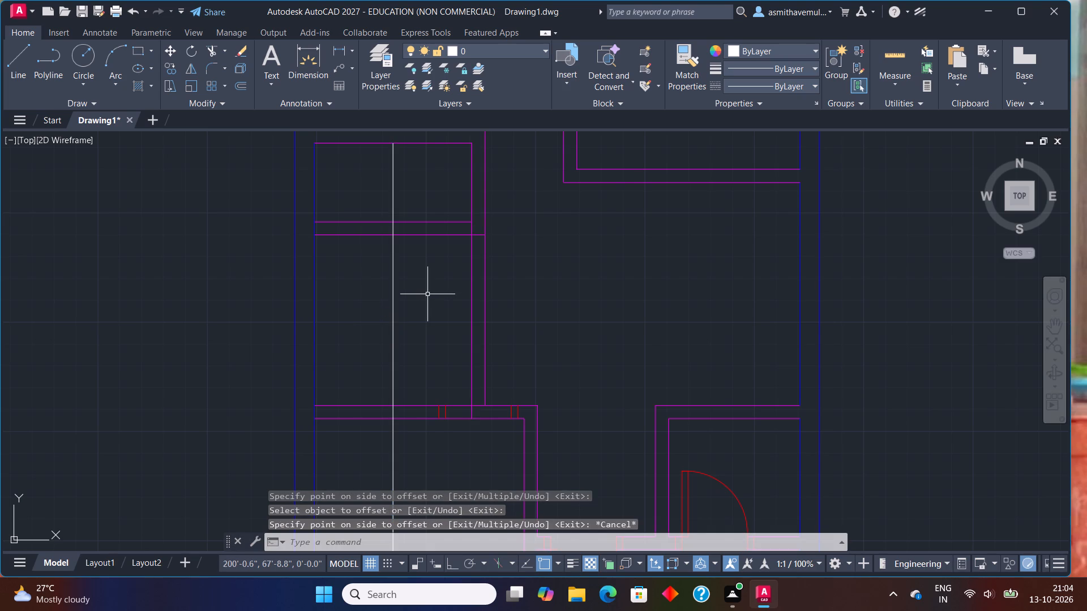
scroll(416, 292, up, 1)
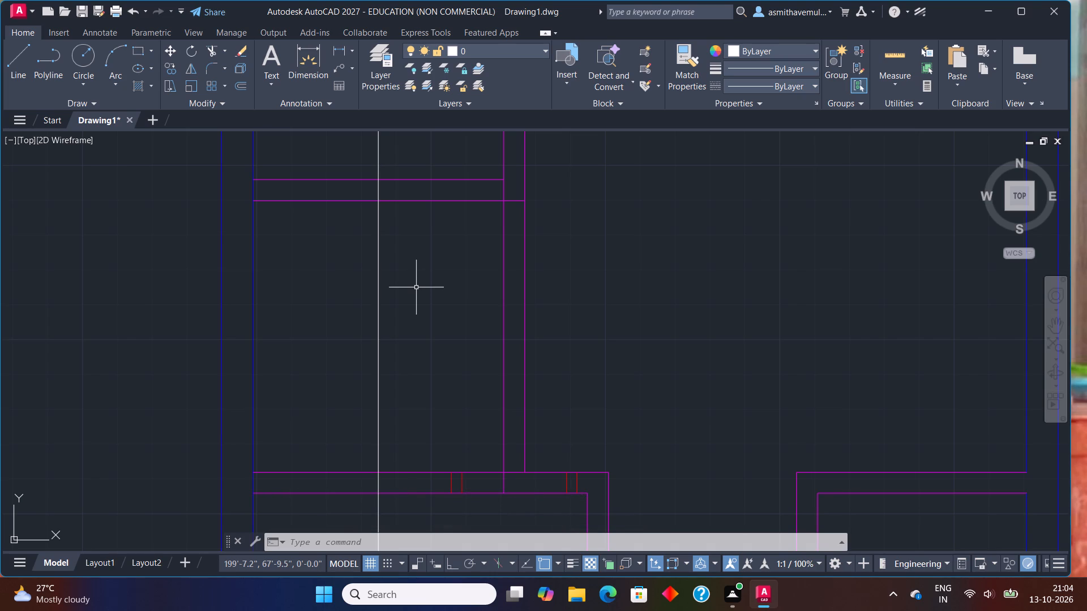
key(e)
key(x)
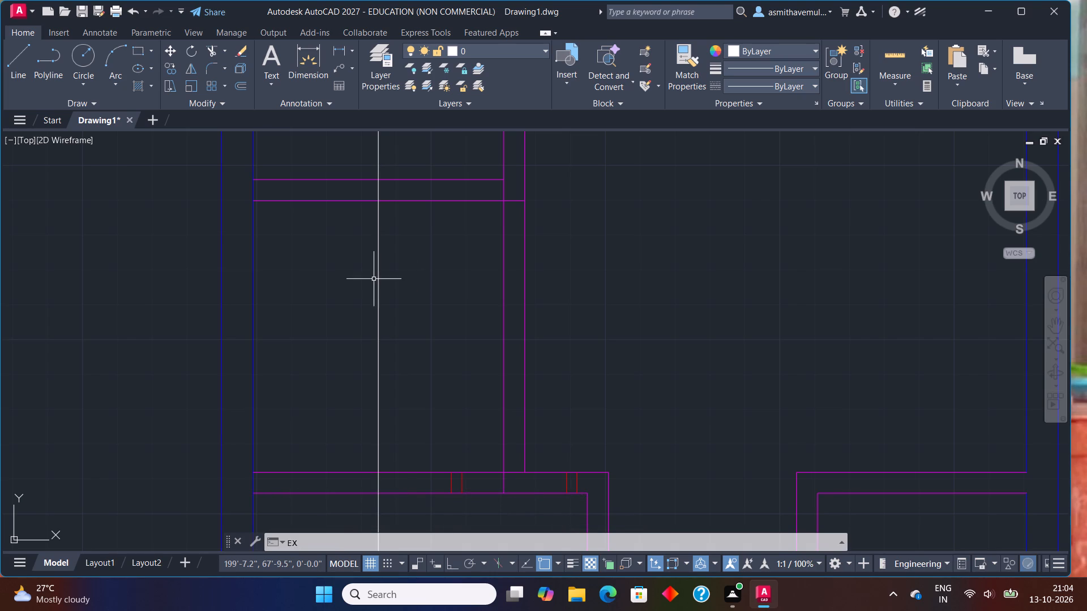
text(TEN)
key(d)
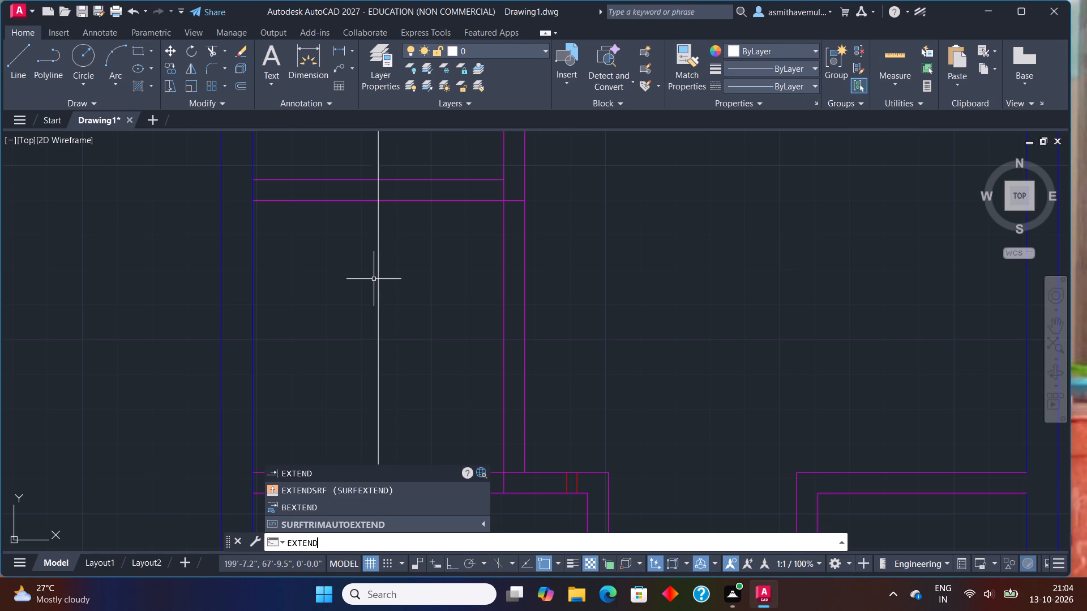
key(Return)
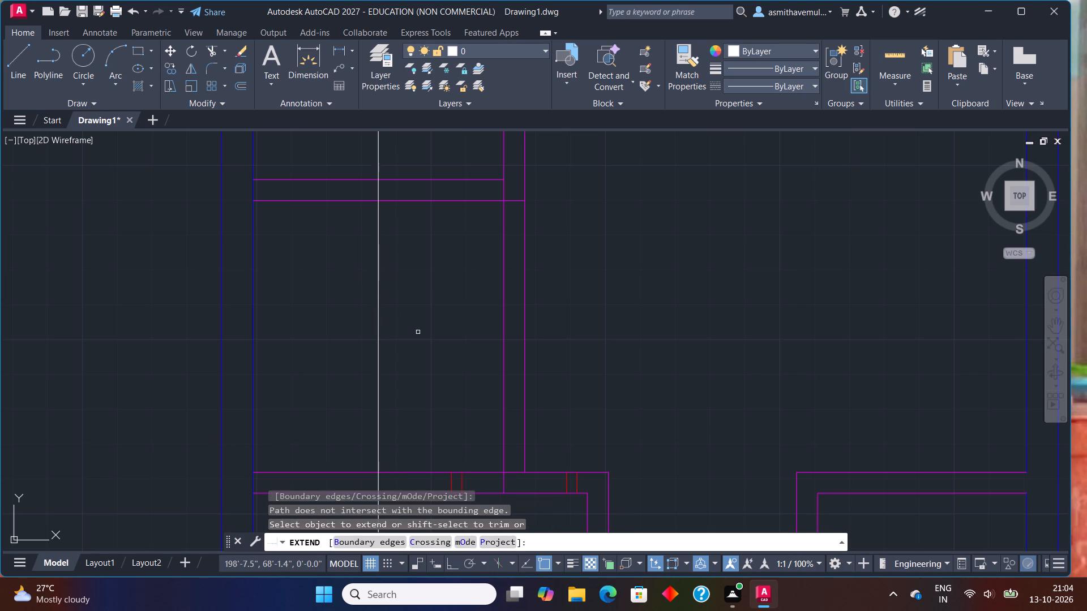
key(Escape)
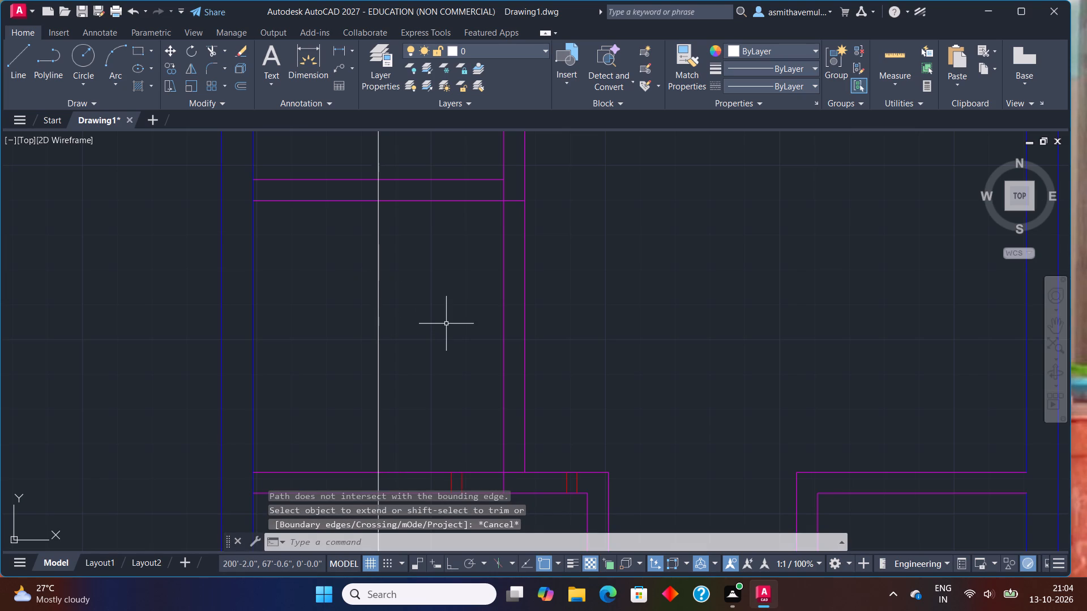
Trim away the vertical wall below the small left room and the wall lines crossing the new door opening between its frames.
text(TRIM)
key(Return)
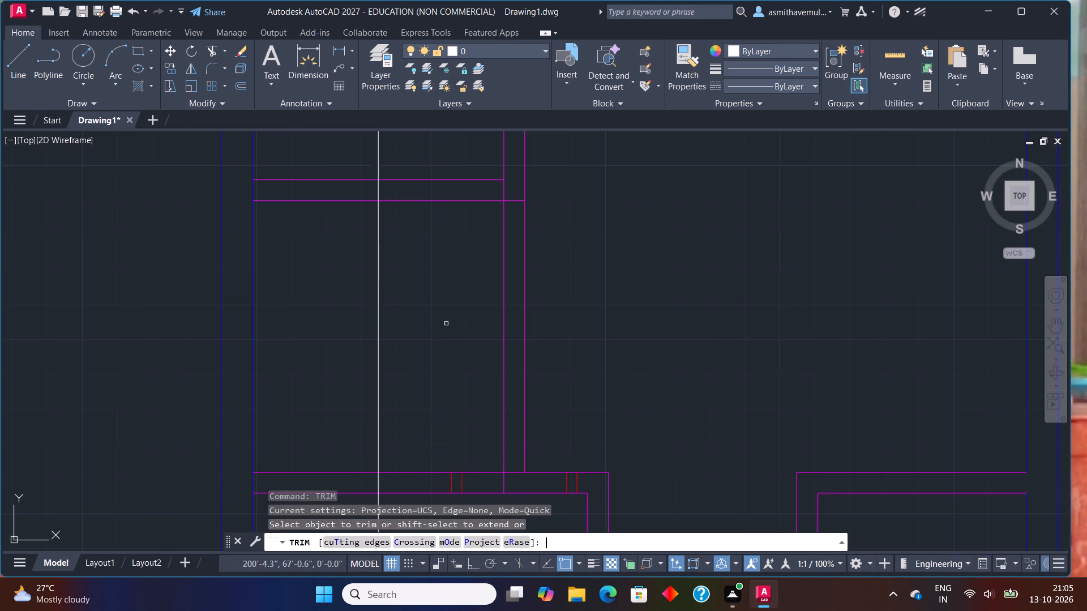
drag(449, 324, 607, 303)
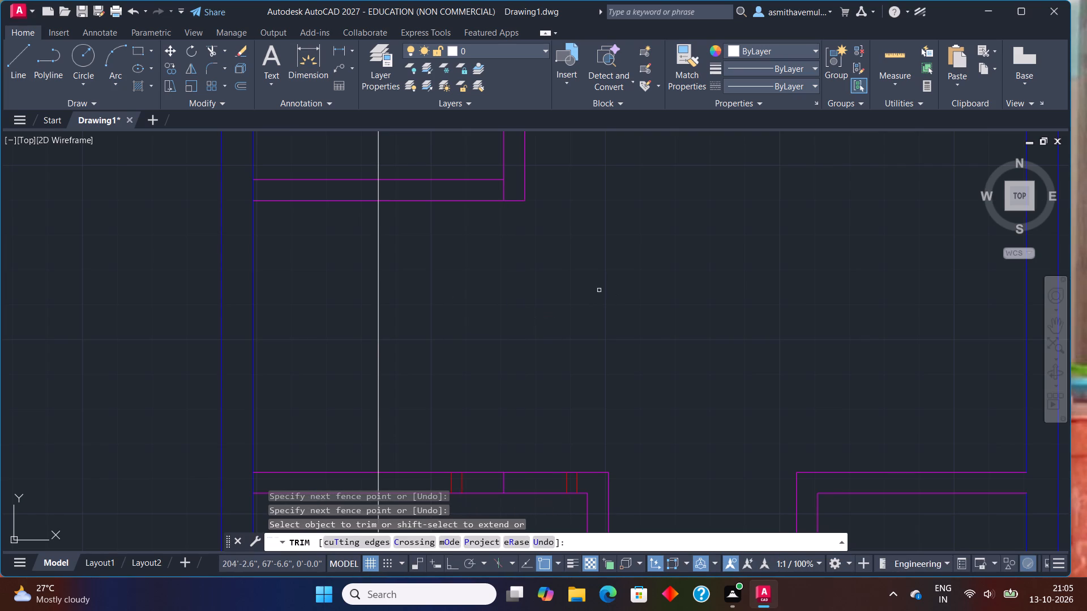
drag(490, 472, 489, 481)
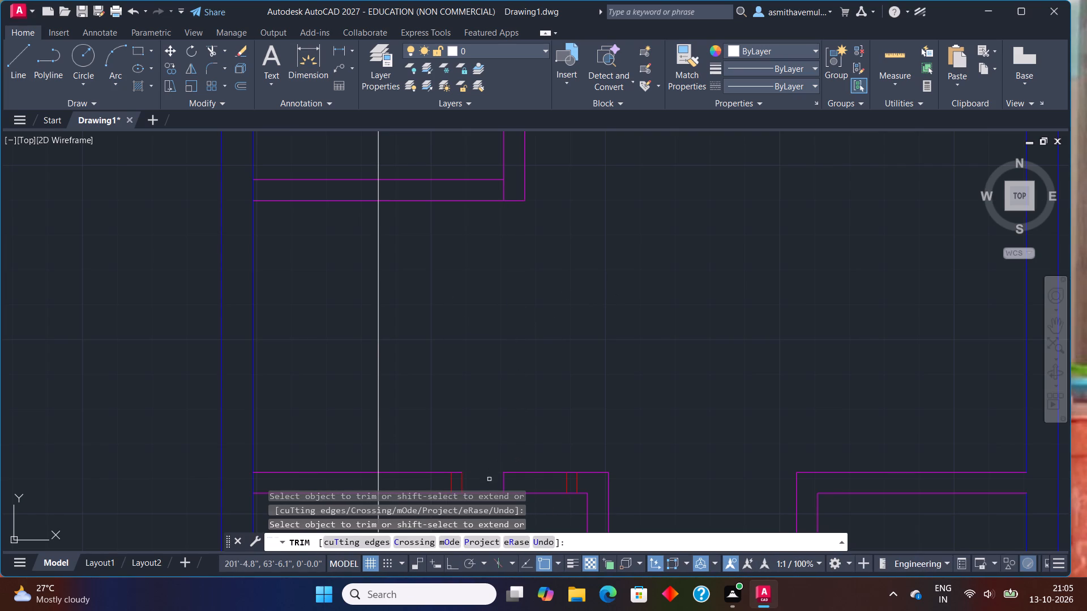
drag(489, 481, 493, 501)
scroll(507, 457, down, 1)
middle_drag(519, 444, 530, 416)
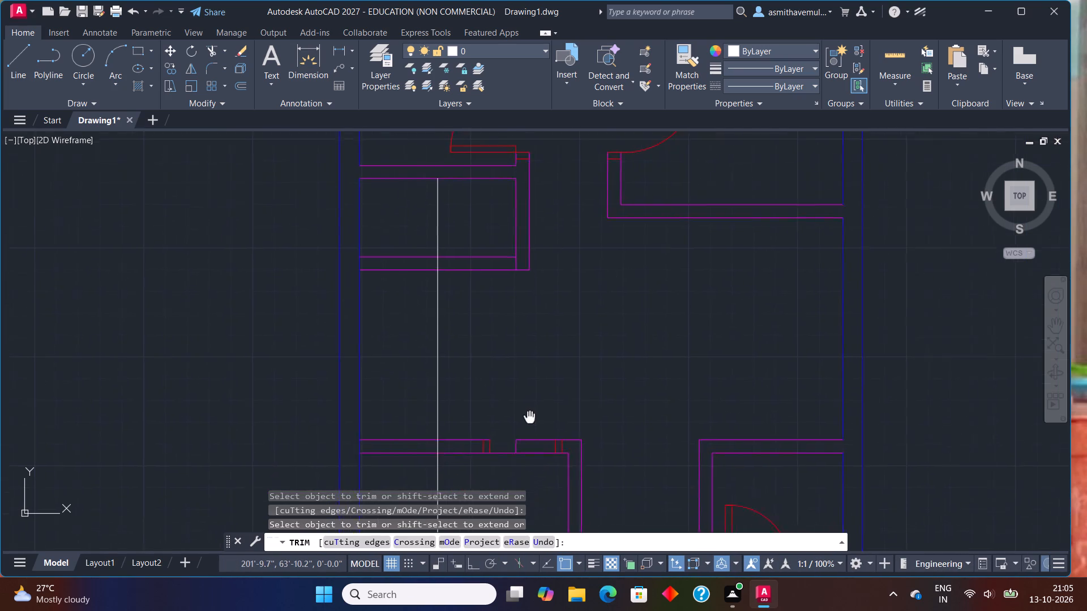
middle_drag(530, 416, 536, 391)
scroll(536, 390, up, 1)
drag(547, 480, 533, 377)
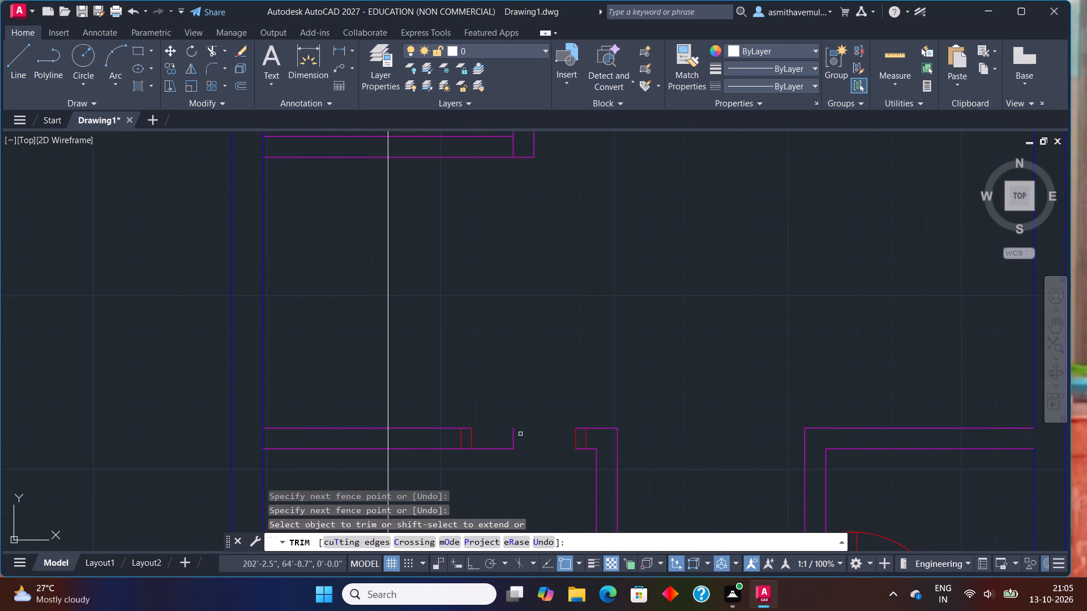
click(511, 439)
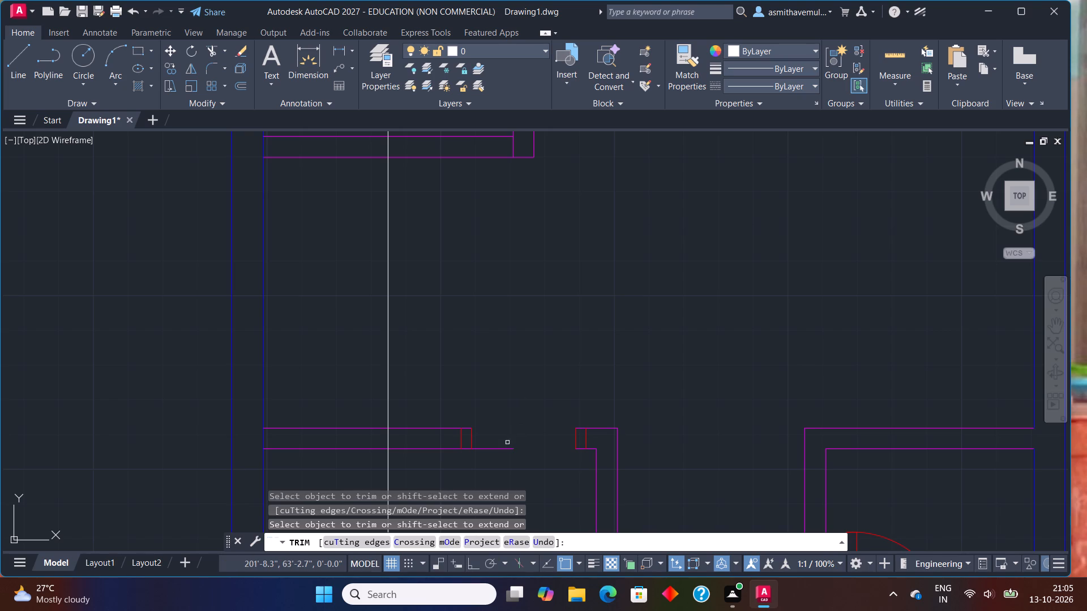
click(504, 448)
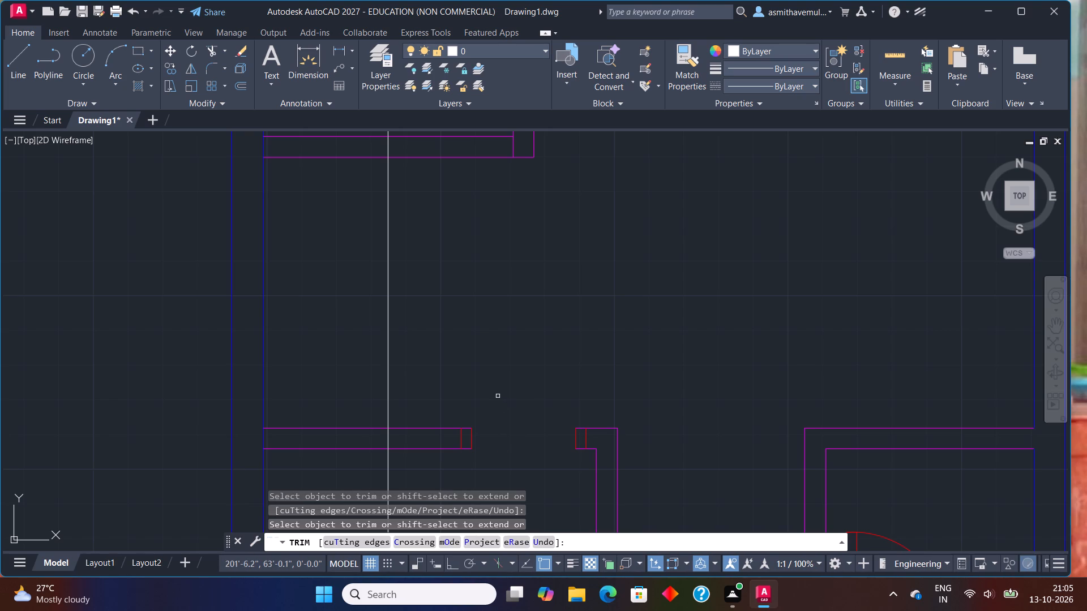
Trim away every piece of the white line offset 3' from the left outer wall, including where it crosses the inner walls.
drag(434, 383, 431, 378)
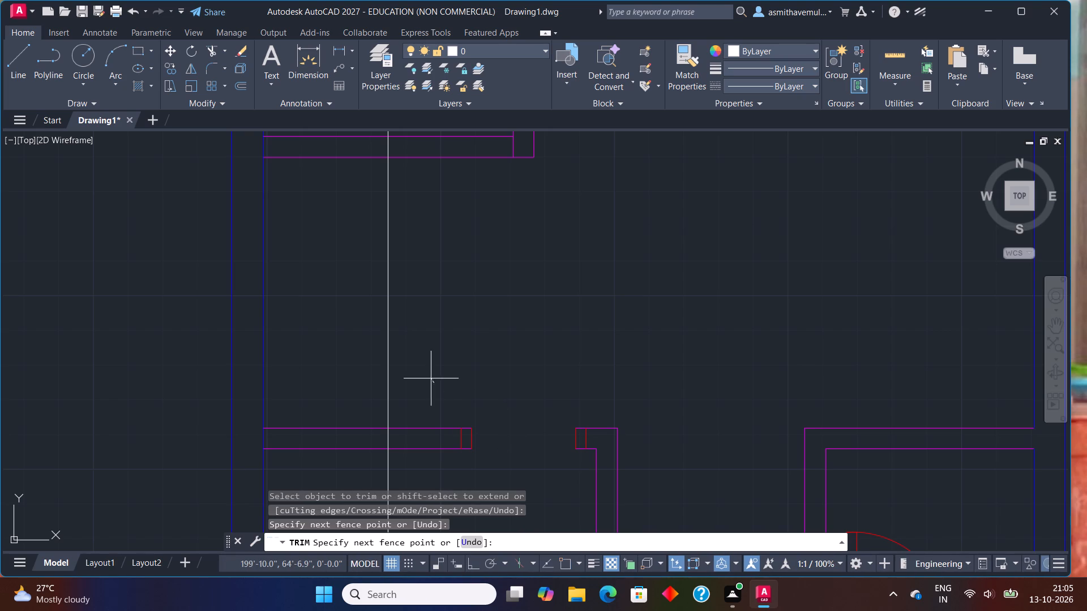
drag(431, 378, 384, 385)
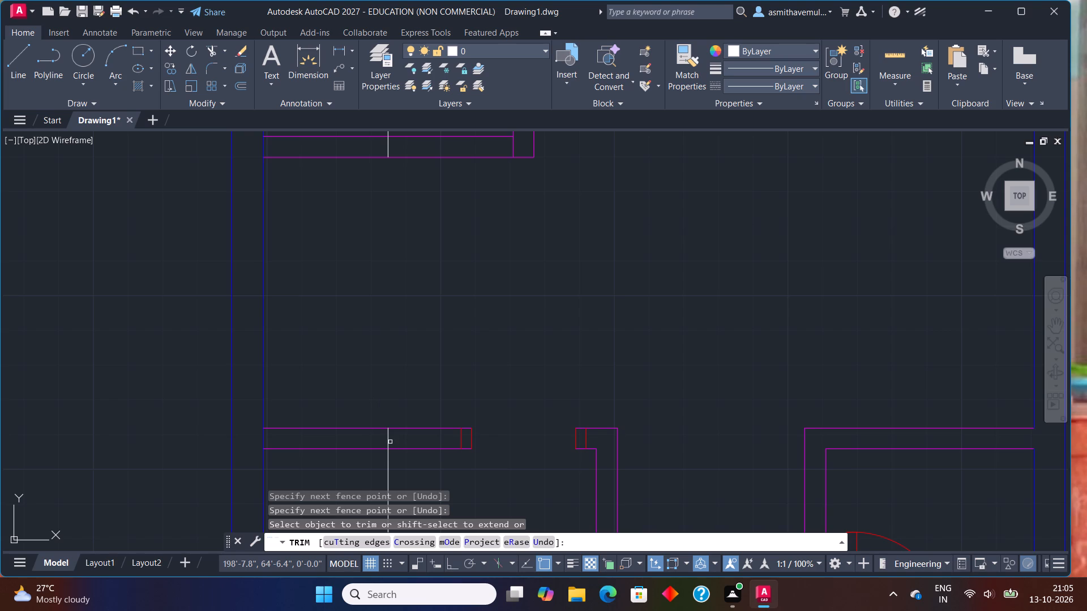
click(386, 436)
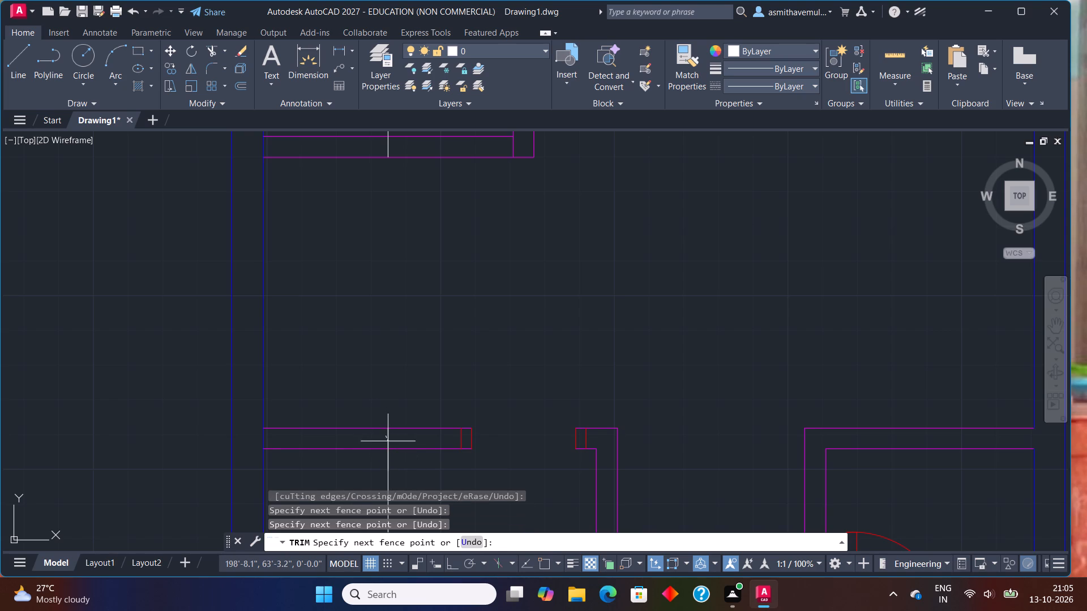
click(388, 441)
drag(395, 470, 380, 472)
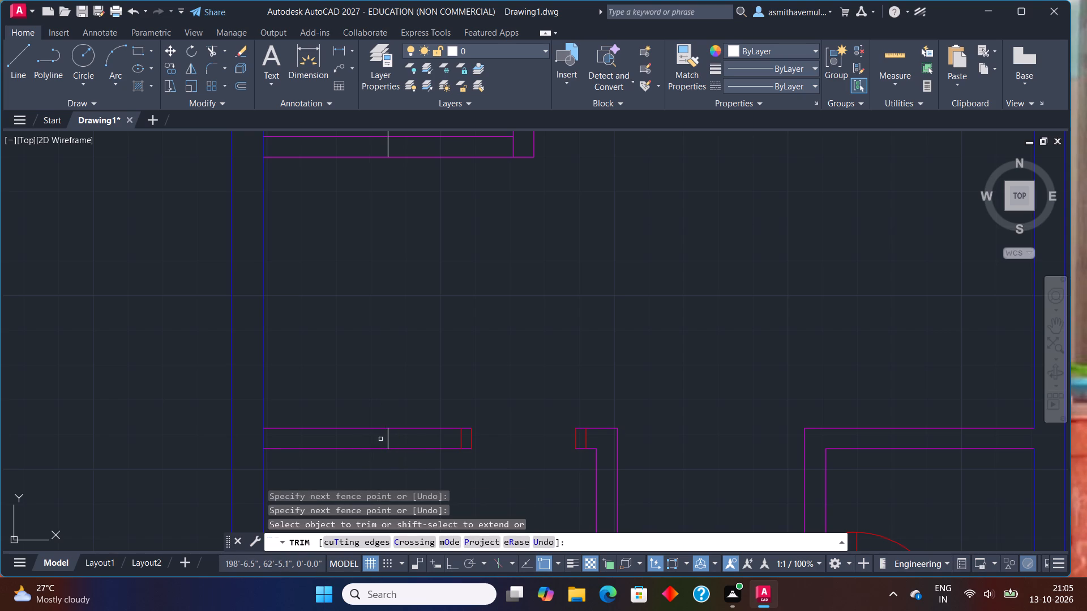
drag(380, 438, 393, 435)
middle_drag(361, 266, 379, 377)
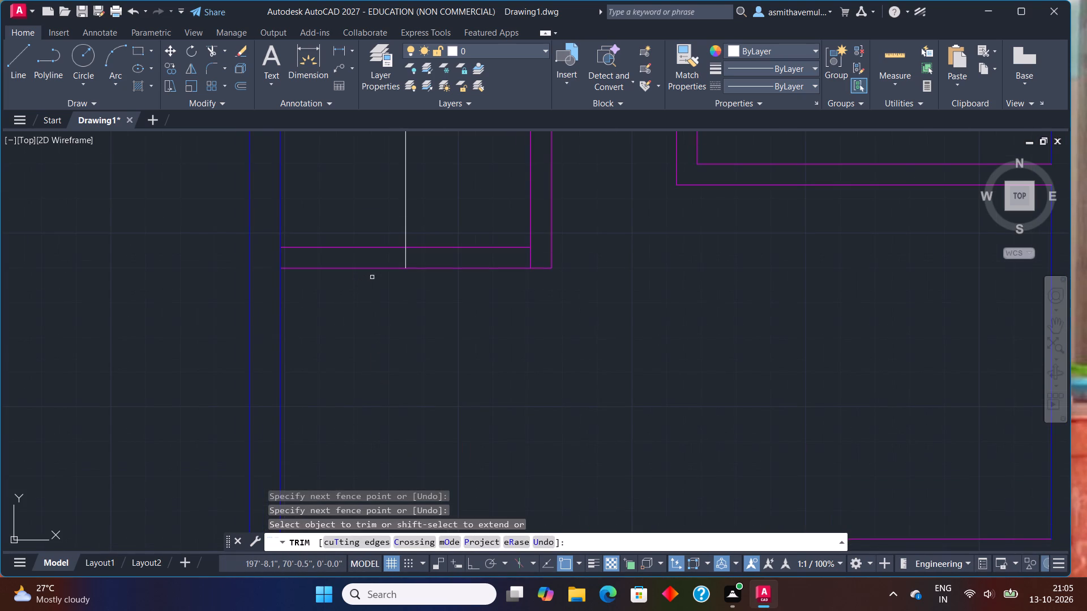
drag(398, 259, 415, 259)
drag(402, 222, 430, 222)
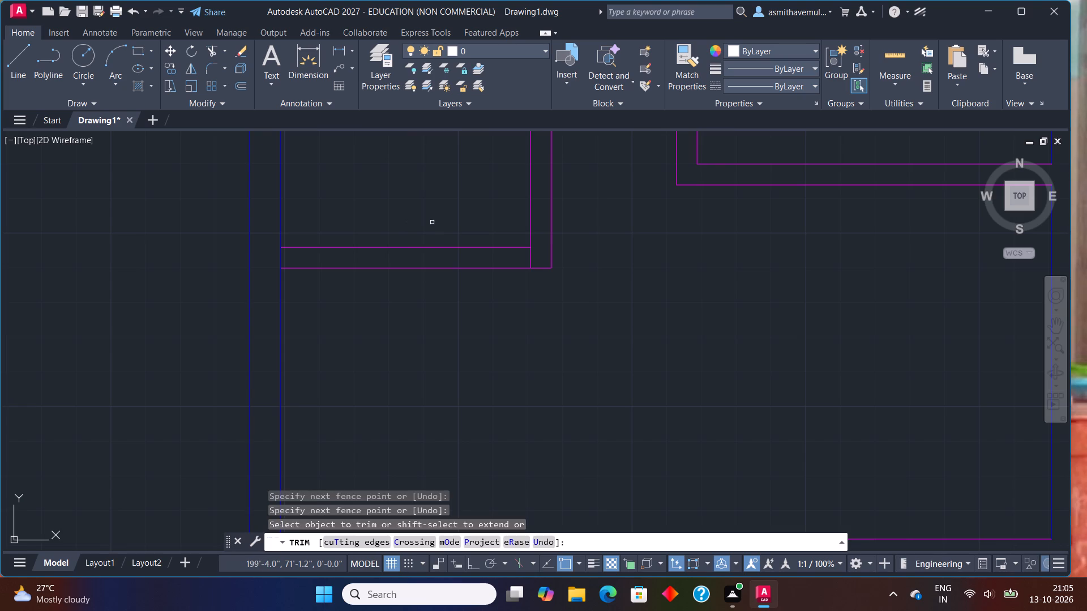
scroll(428, 359, down, 1)
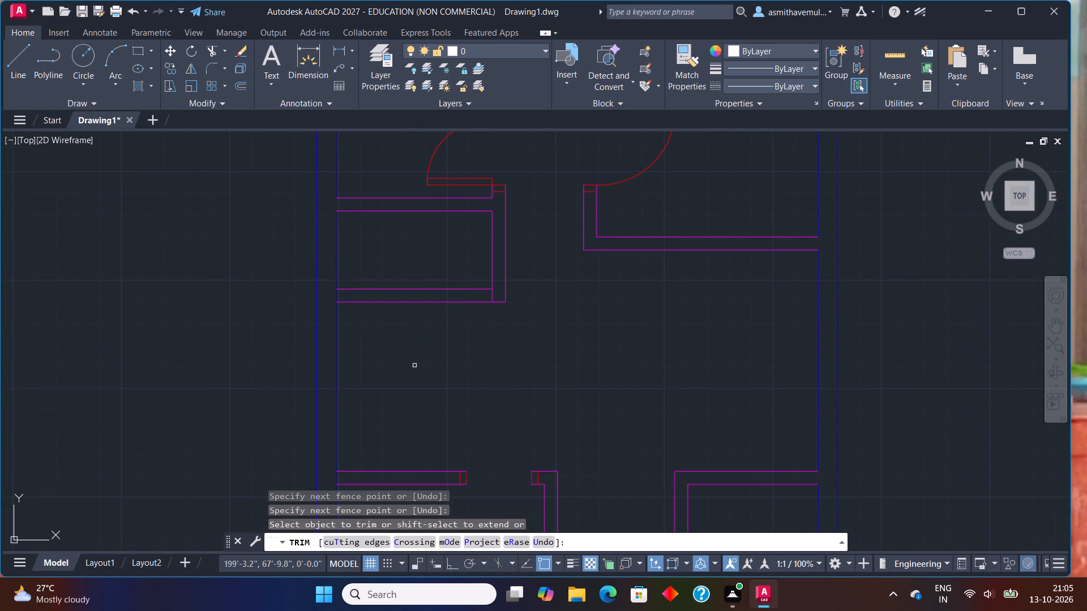
key(Escape)
Offset the left outer wall's inner face 2' to the right, and offset the resulting line another 2' to the right.
key(o)
key(Return)
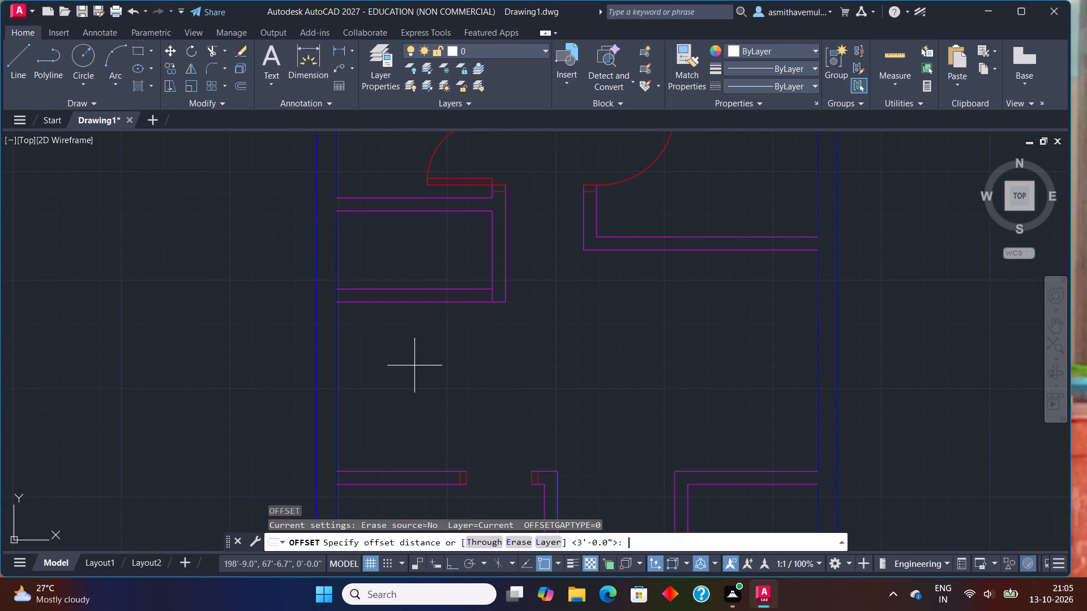
key(2)
key(apostrophe)
key(Return)
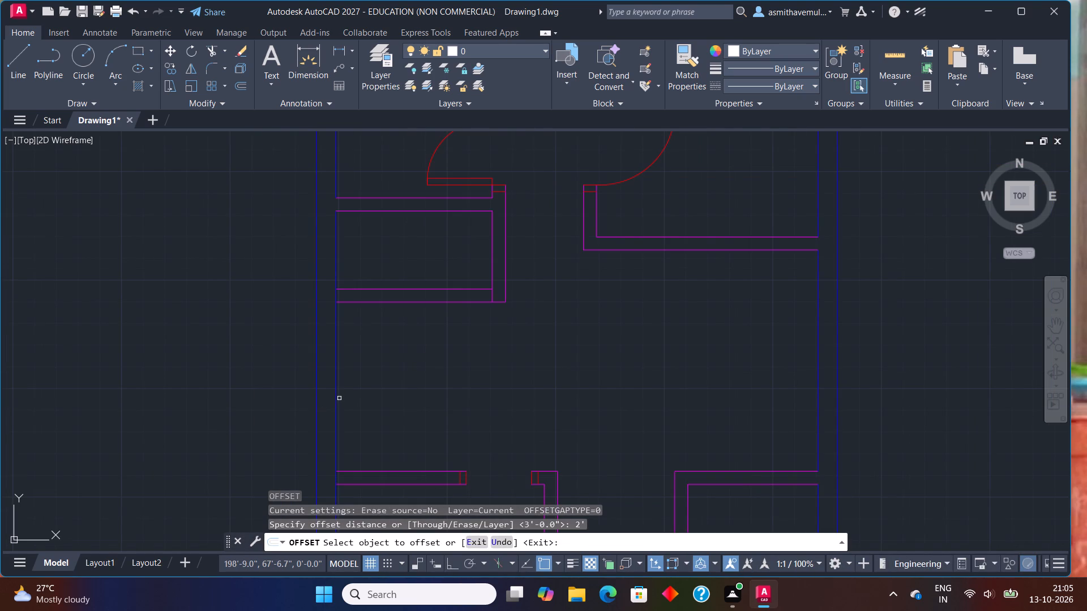
drag(337, 390, 345, 388)
click(363, 388)
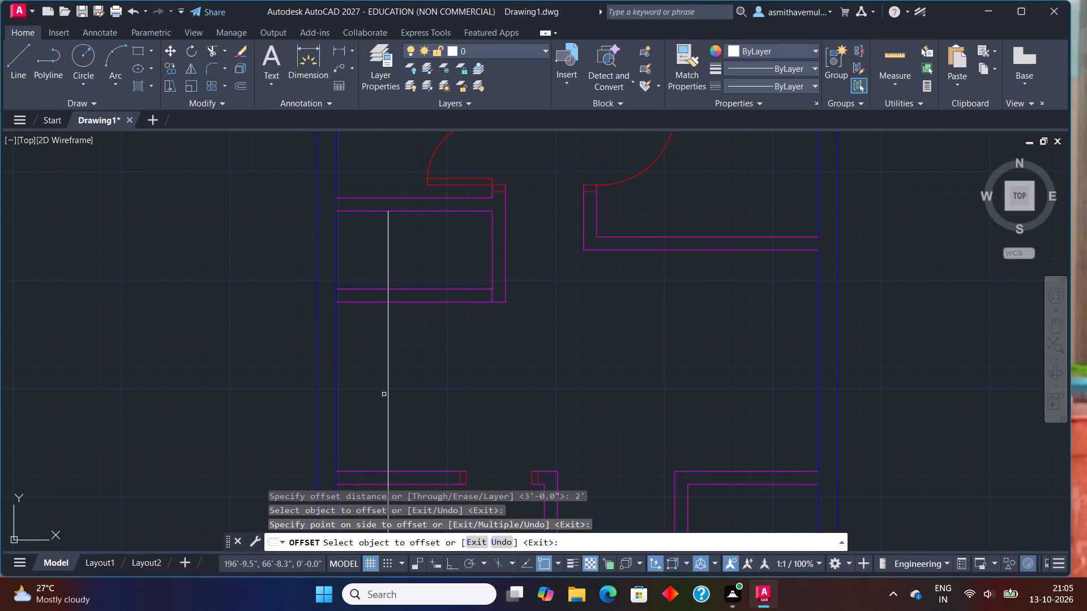
drag(390, 395, 399, 392)
click(436, 384)
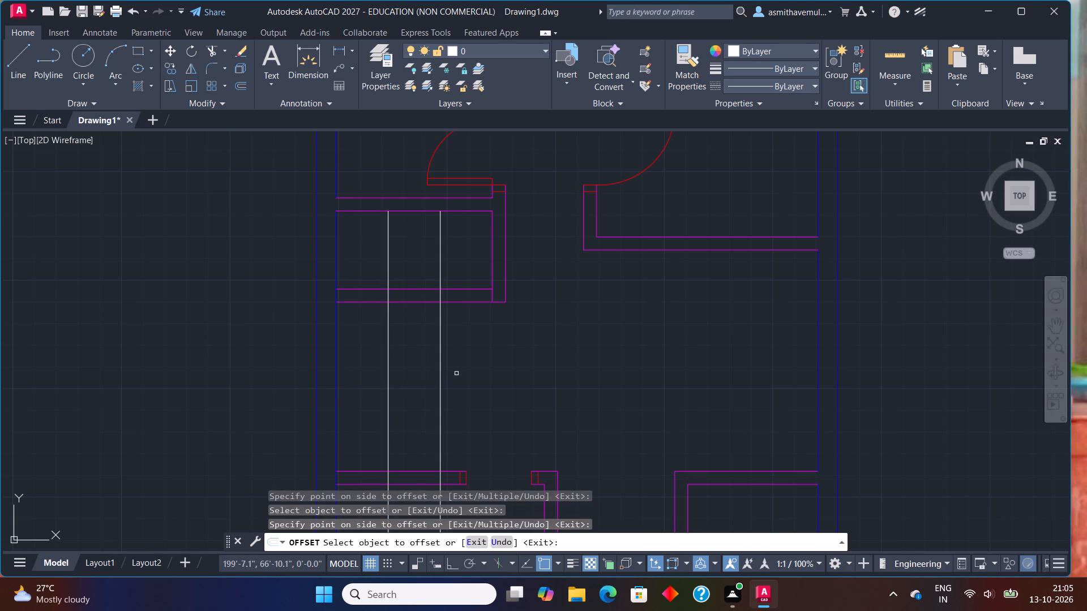
scroll(447, 361, up, 1)
key(Escape)
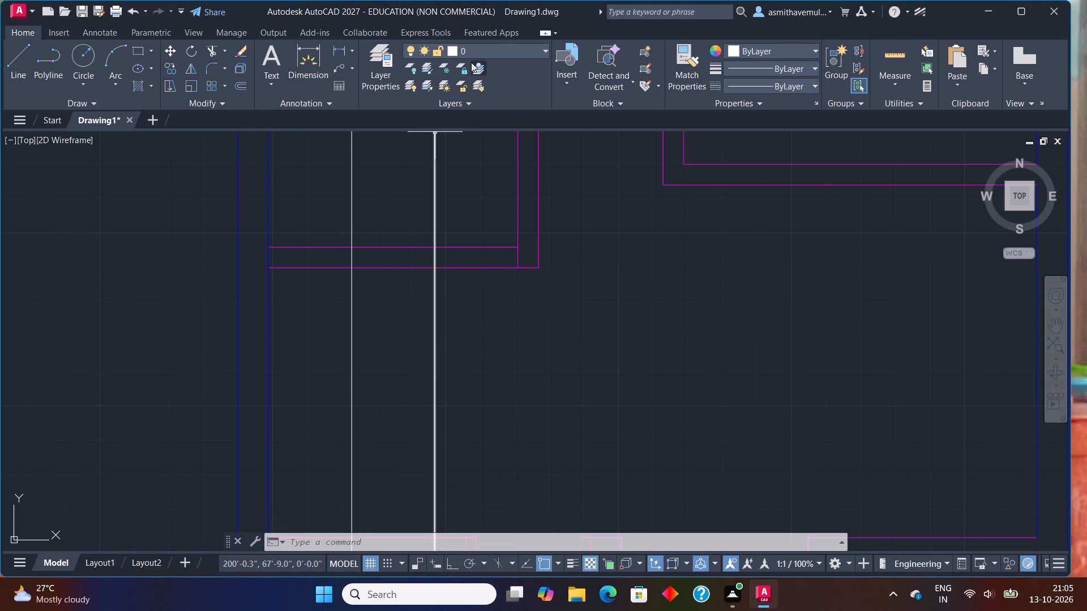
Make INNER WALL the current layer.
click(480, 49)
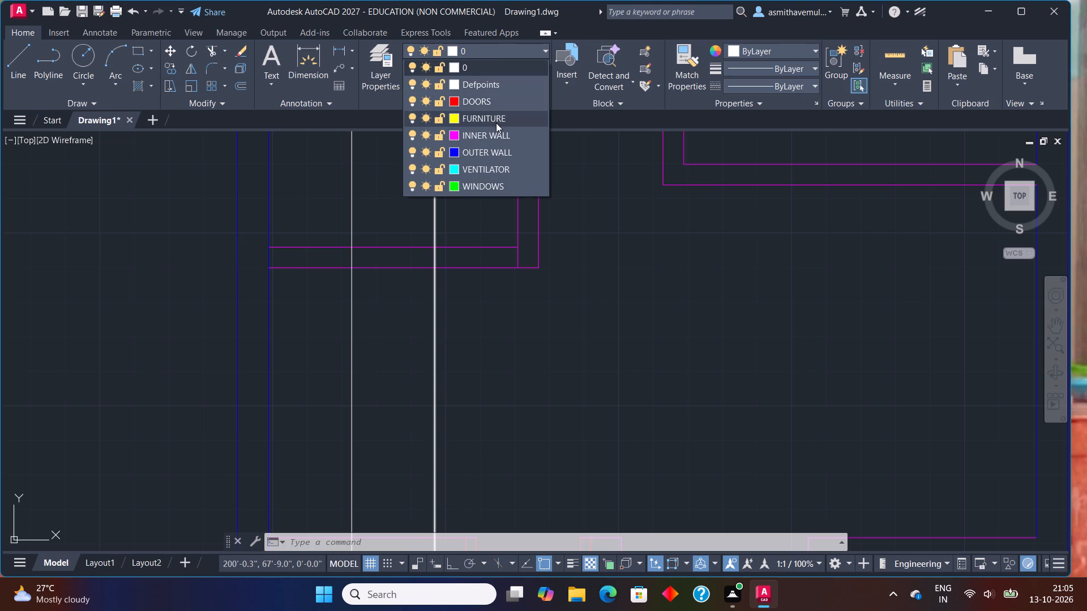
click(495, 130)
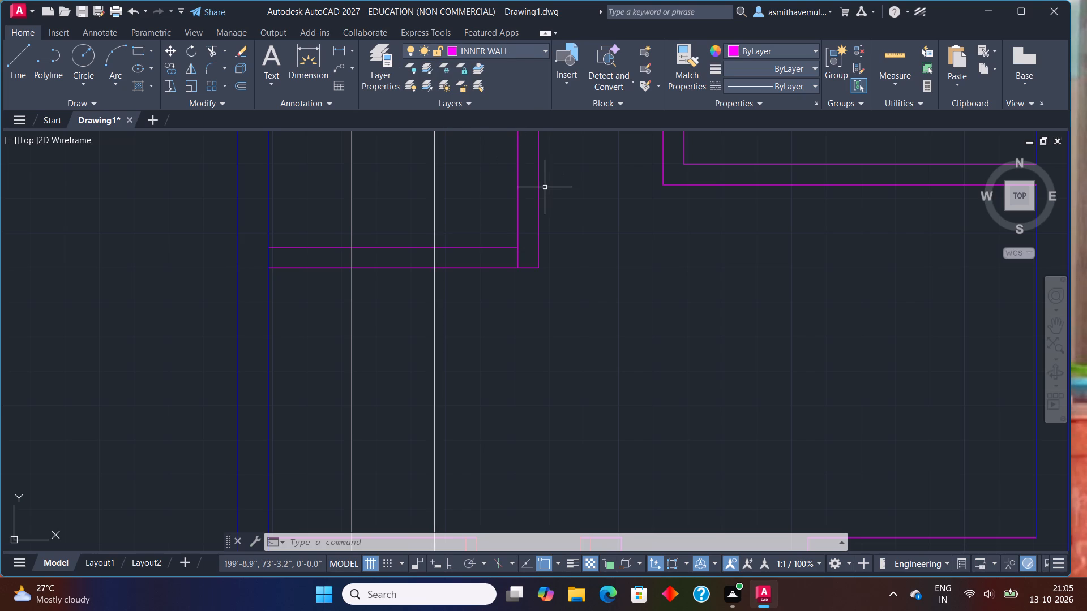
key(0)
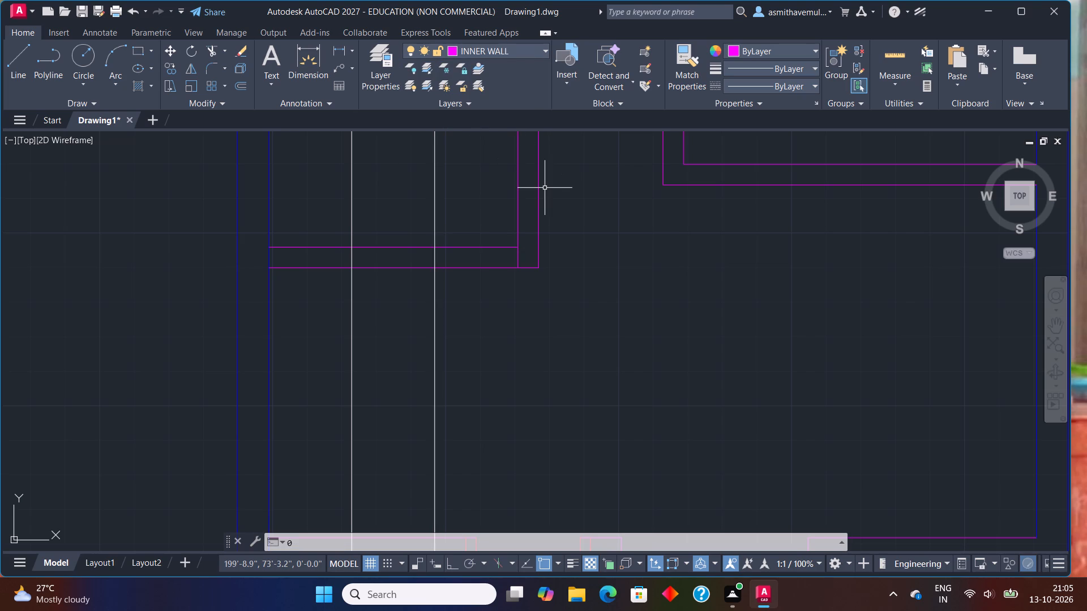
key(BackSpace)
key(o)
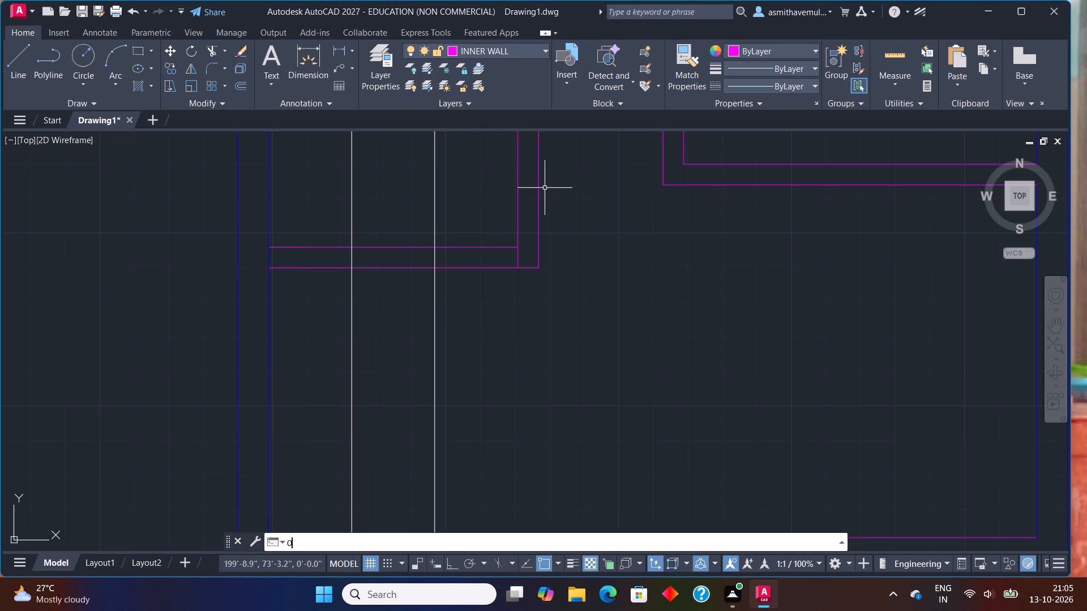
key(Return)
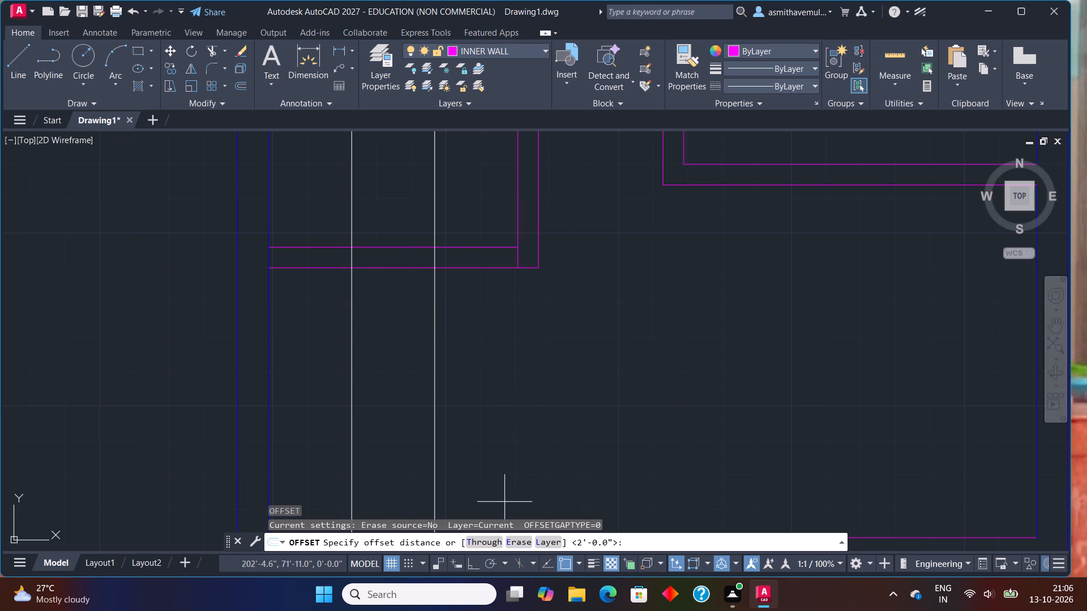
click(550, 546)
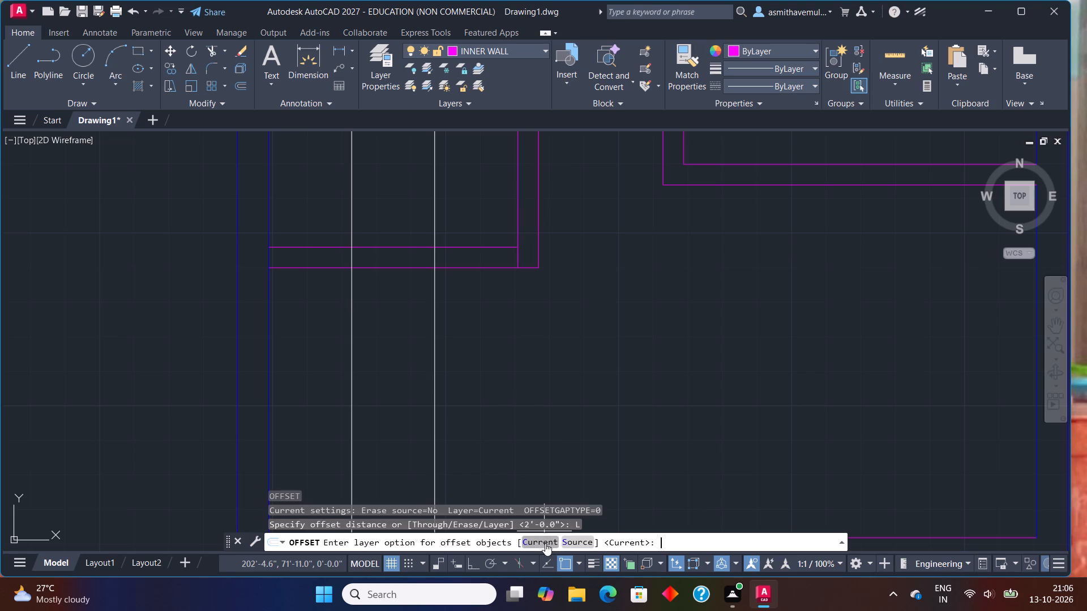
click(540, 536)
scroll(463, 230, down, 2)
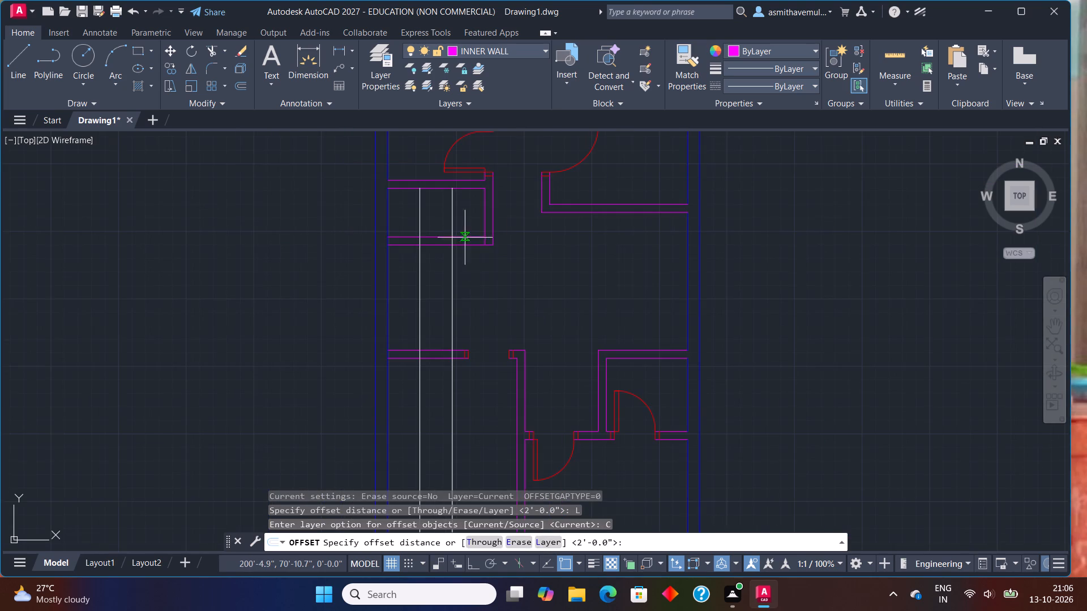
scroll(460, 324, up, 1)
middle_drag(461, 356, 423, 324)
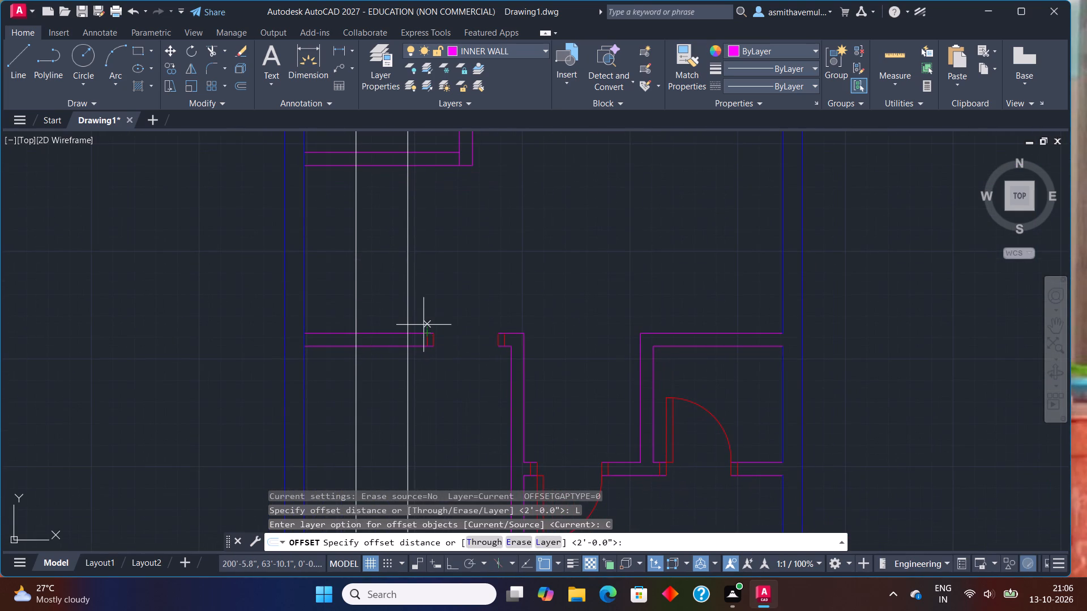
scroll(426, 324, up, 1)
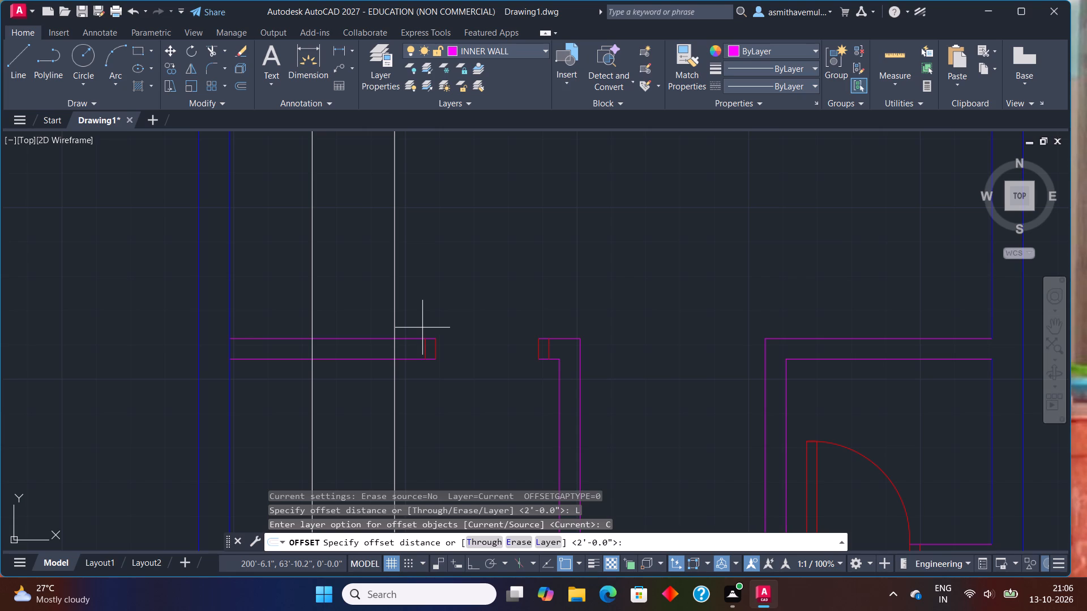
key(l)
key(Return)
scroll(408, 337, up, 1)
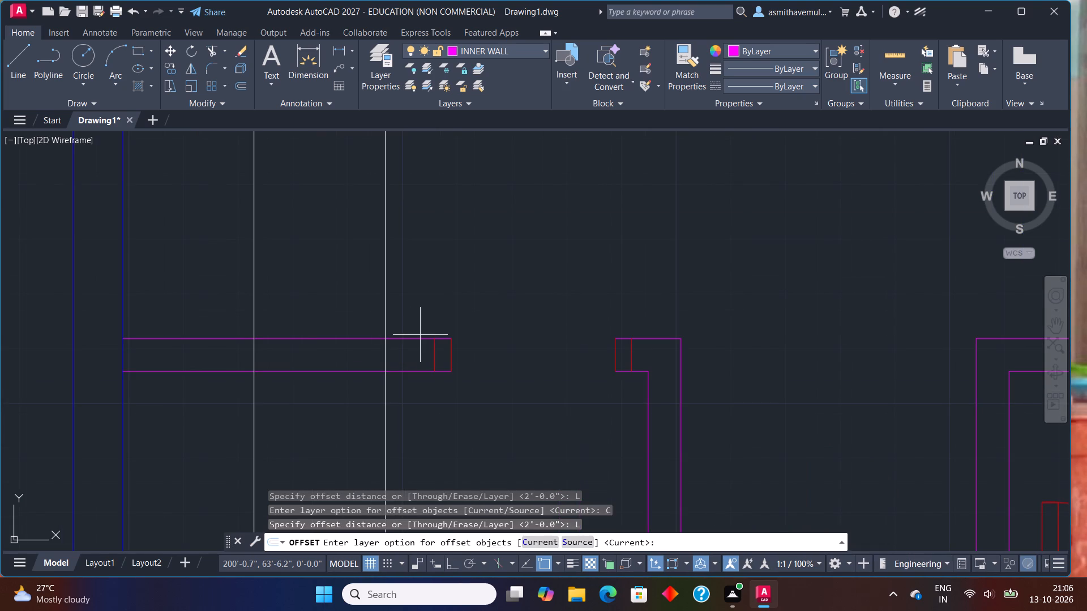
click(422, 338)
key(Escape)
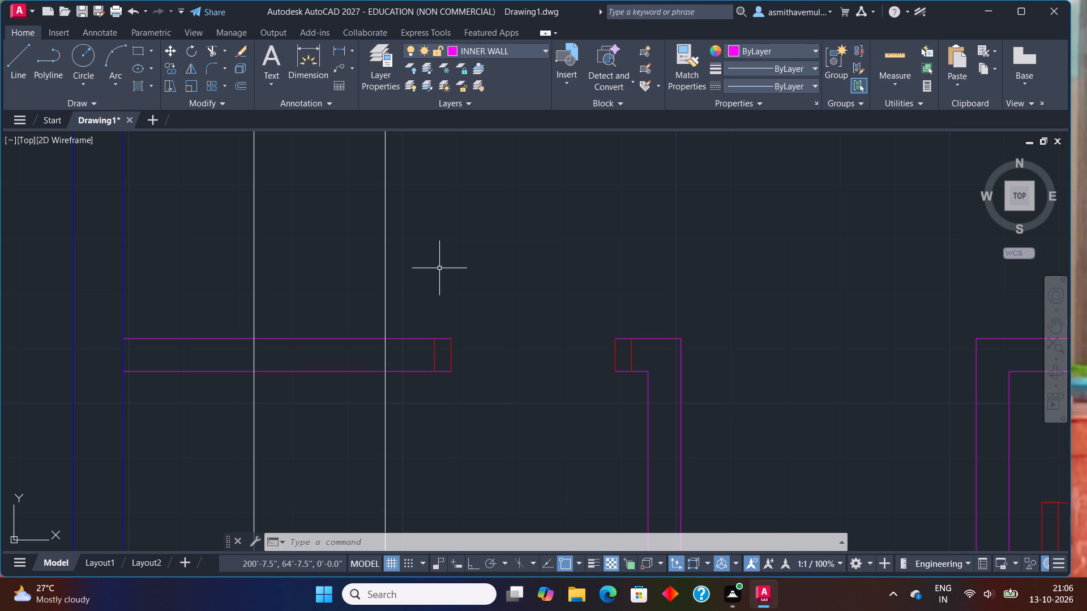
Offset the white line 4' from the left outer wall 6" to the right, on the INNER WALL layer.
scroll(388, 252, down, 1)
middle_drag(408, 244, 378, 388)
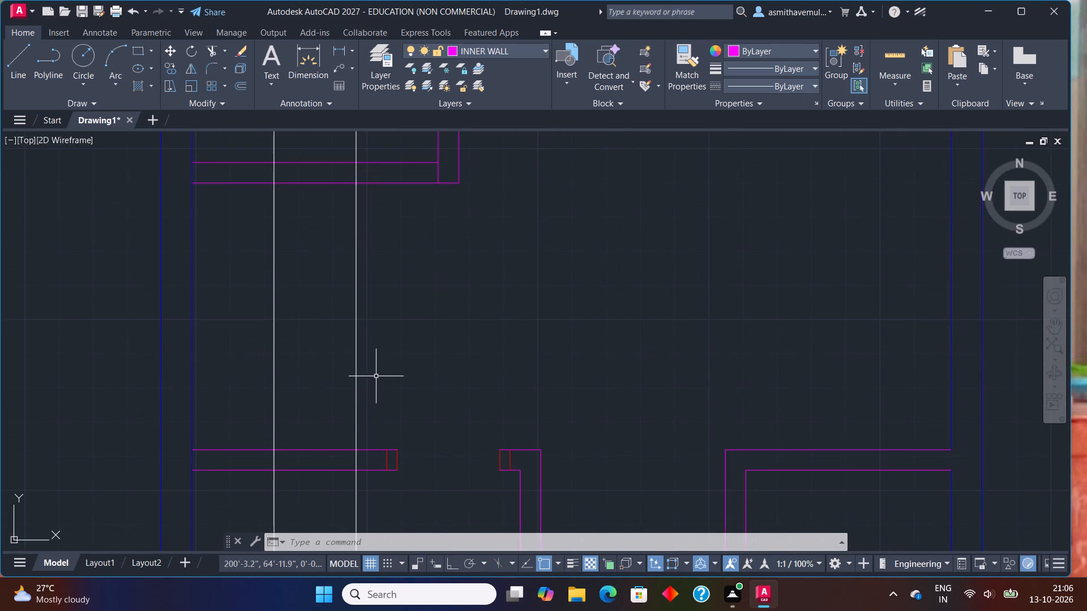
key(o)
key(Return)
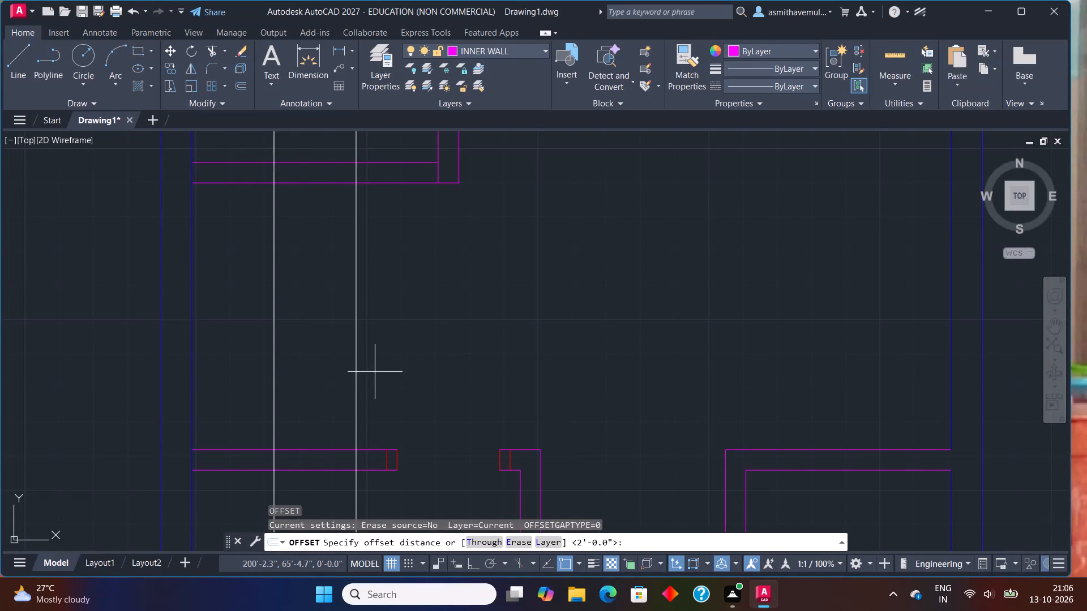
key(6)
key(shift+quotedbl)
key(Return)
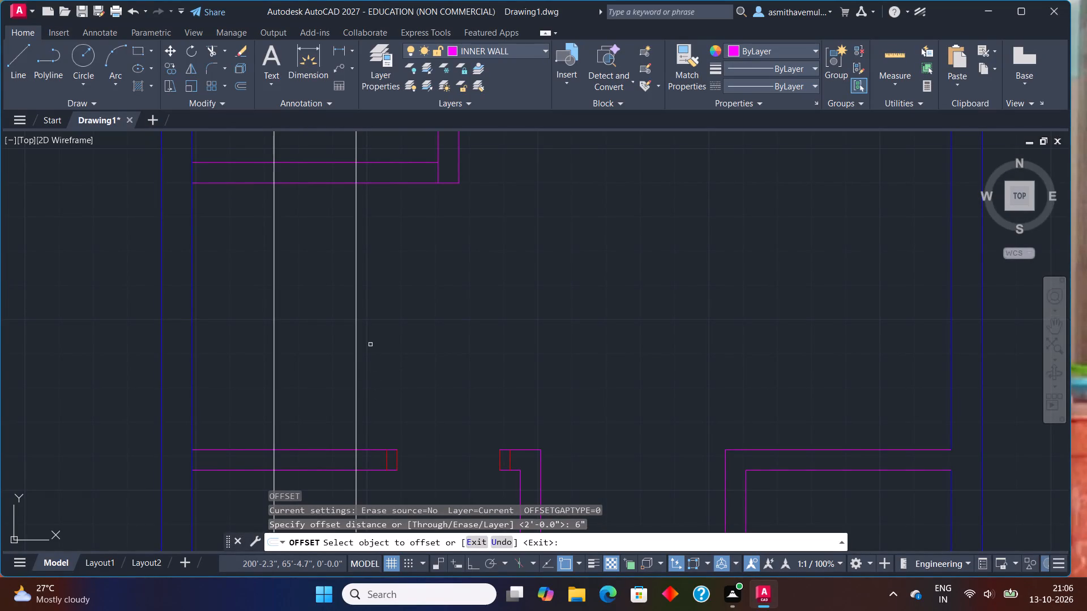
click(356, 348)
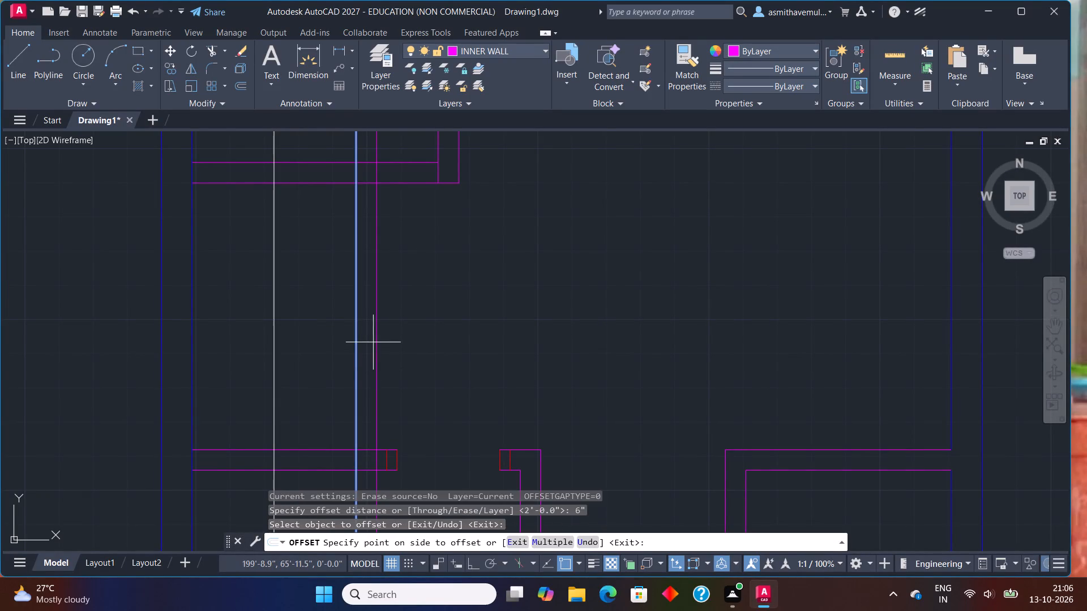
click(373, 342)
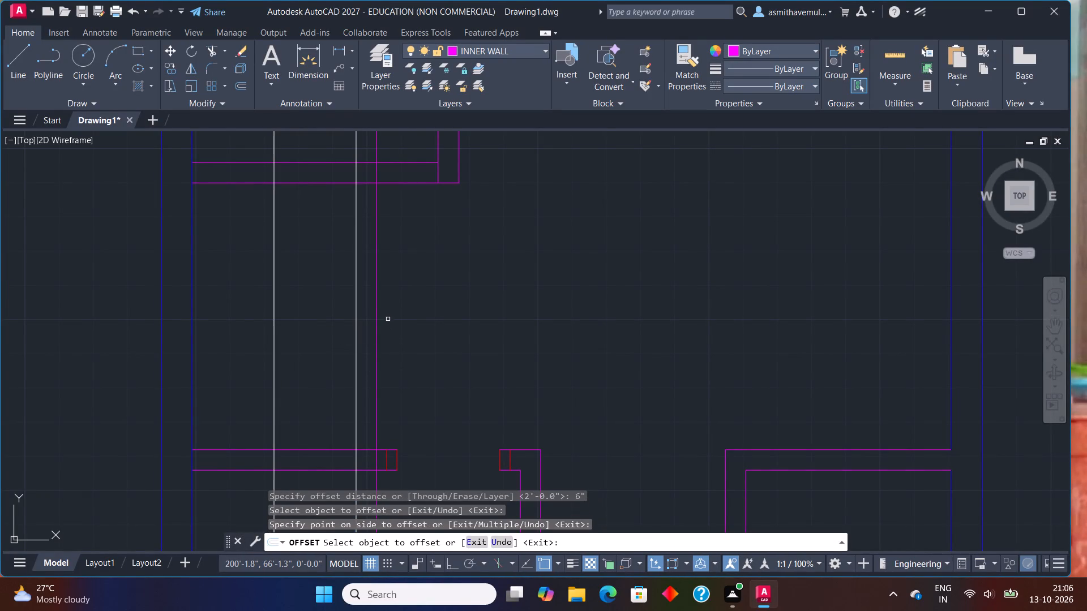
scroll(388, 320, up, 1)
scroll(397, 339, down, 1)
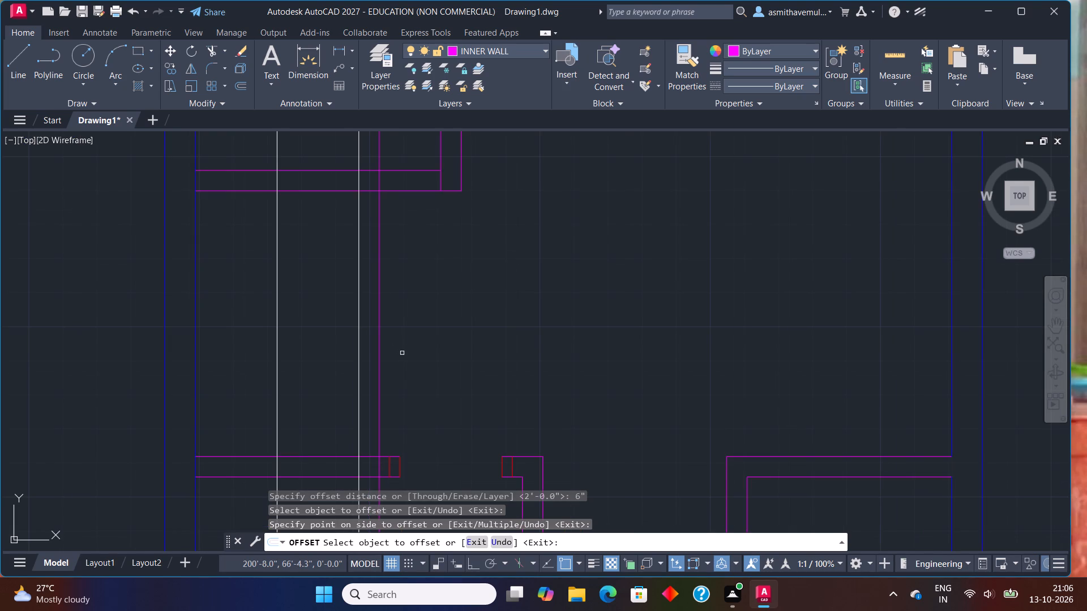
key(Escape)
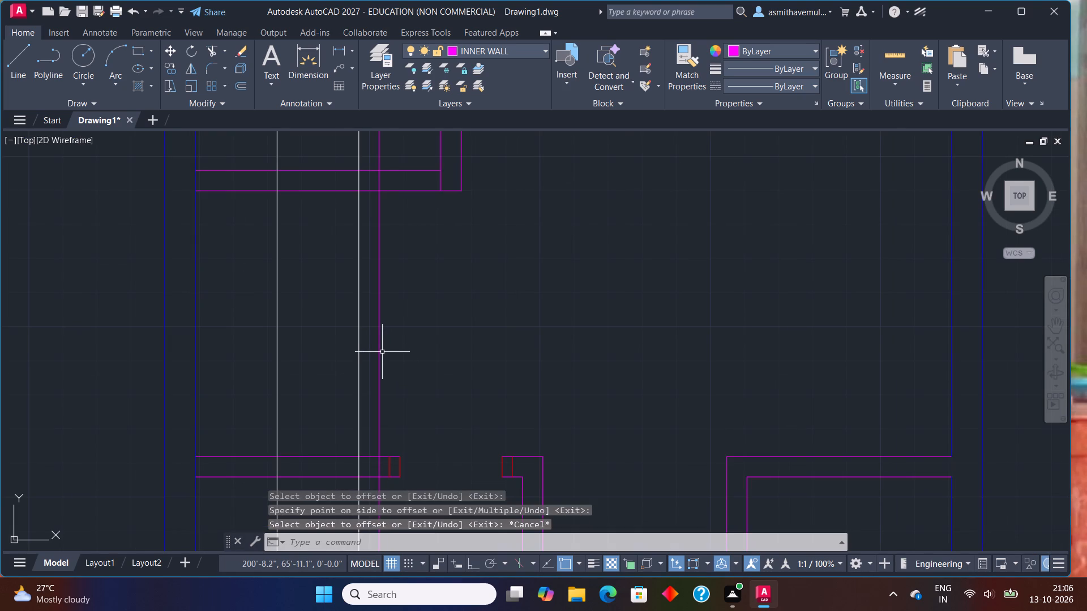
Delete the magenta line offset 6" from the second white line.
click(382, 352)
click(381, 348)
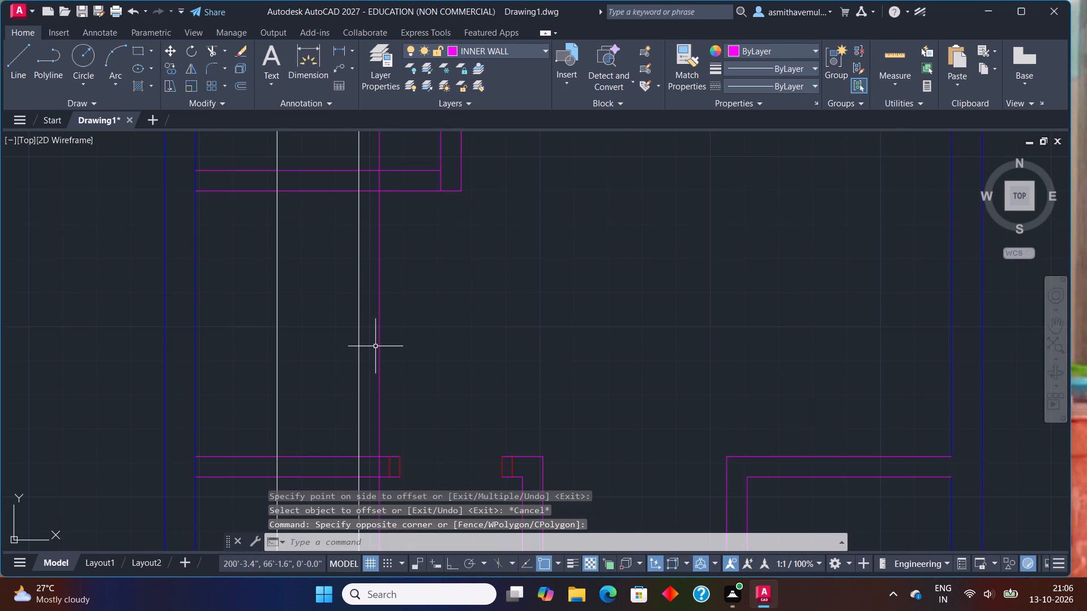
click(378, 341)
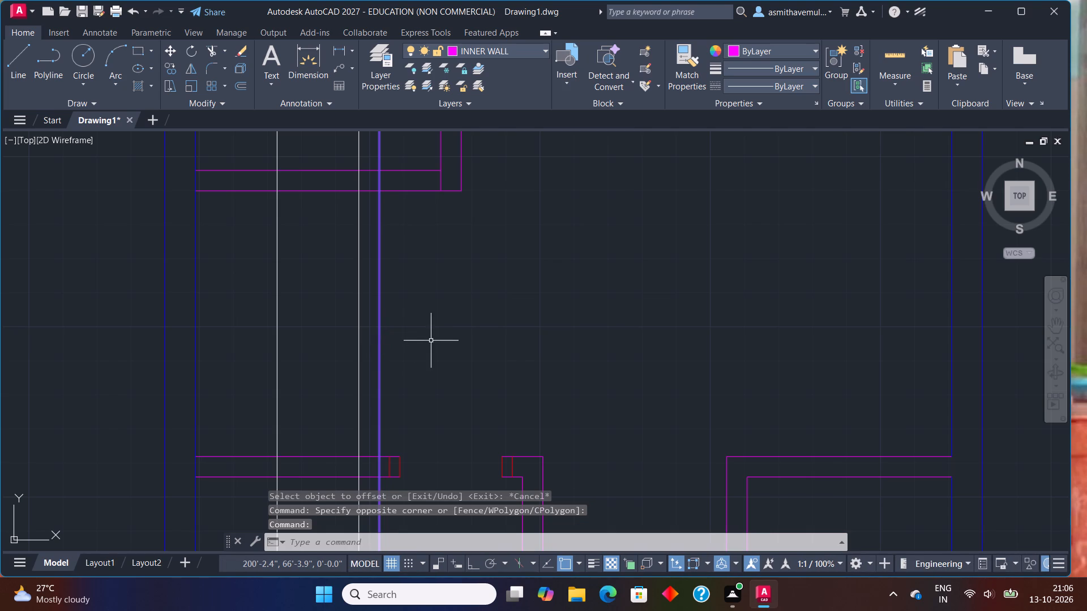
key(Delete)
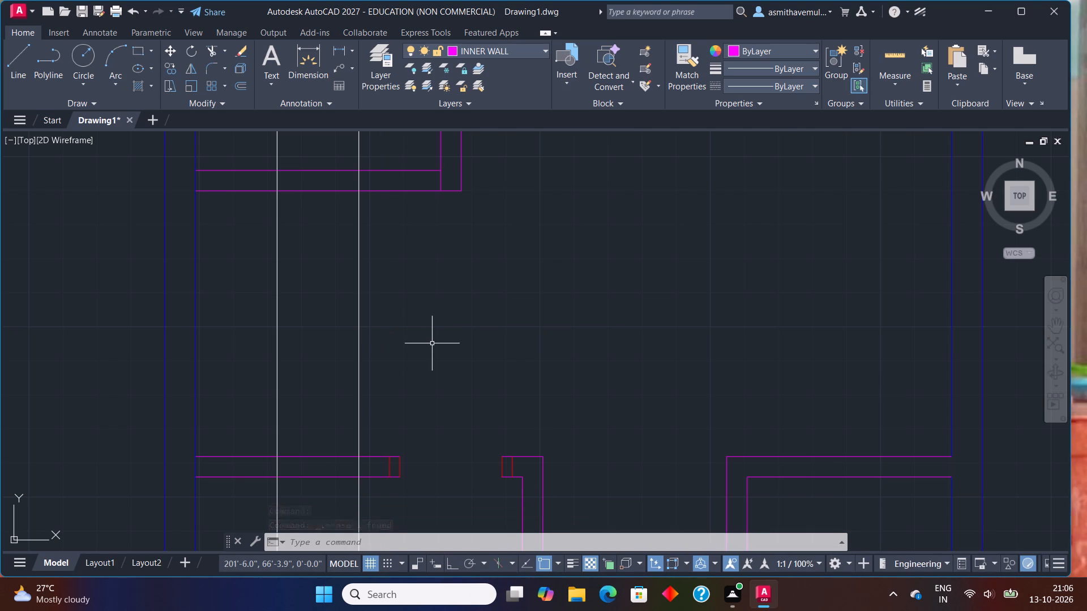
Offset the white line 4' from the left outer wall 7" to the right, on the INNER WALL layer.
key(o)
key(Return)
key(7)
key(shift+quotedbl)
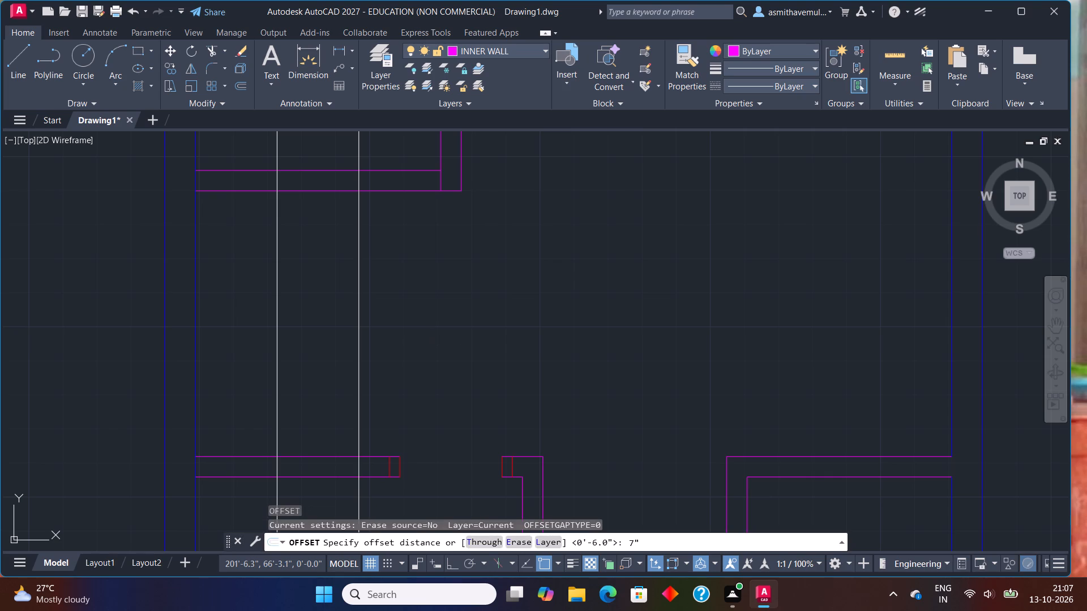
key(Return)
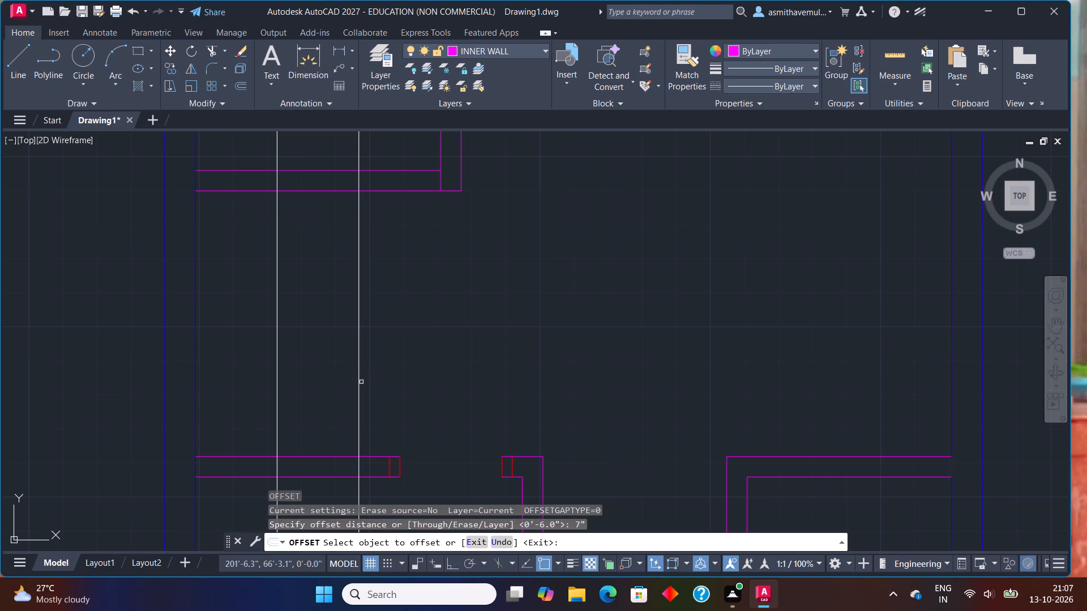
click(358, 330)
click(376, 314)
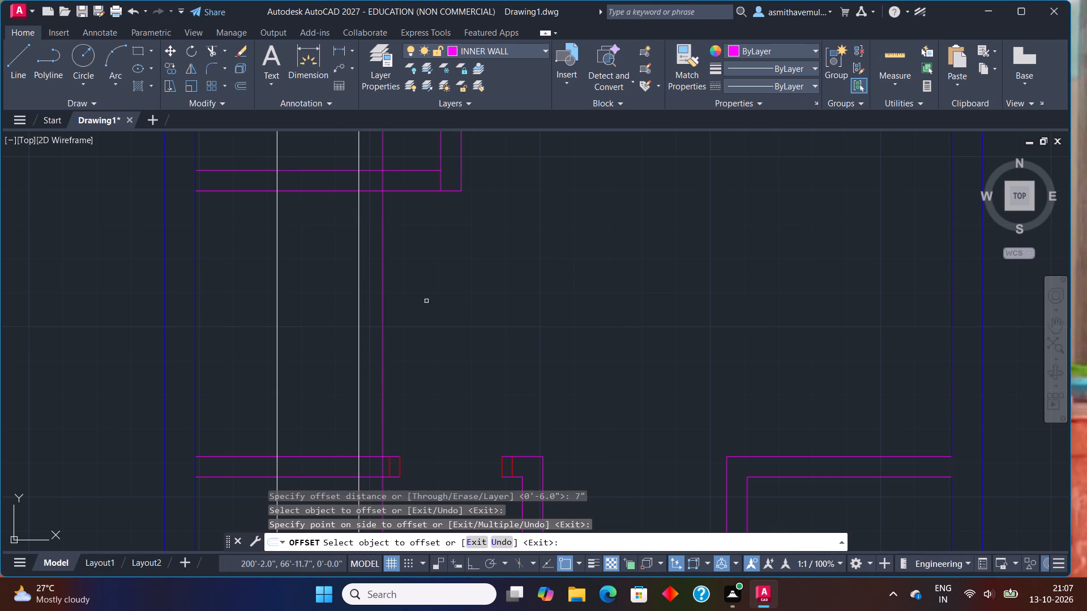
key(Escape)
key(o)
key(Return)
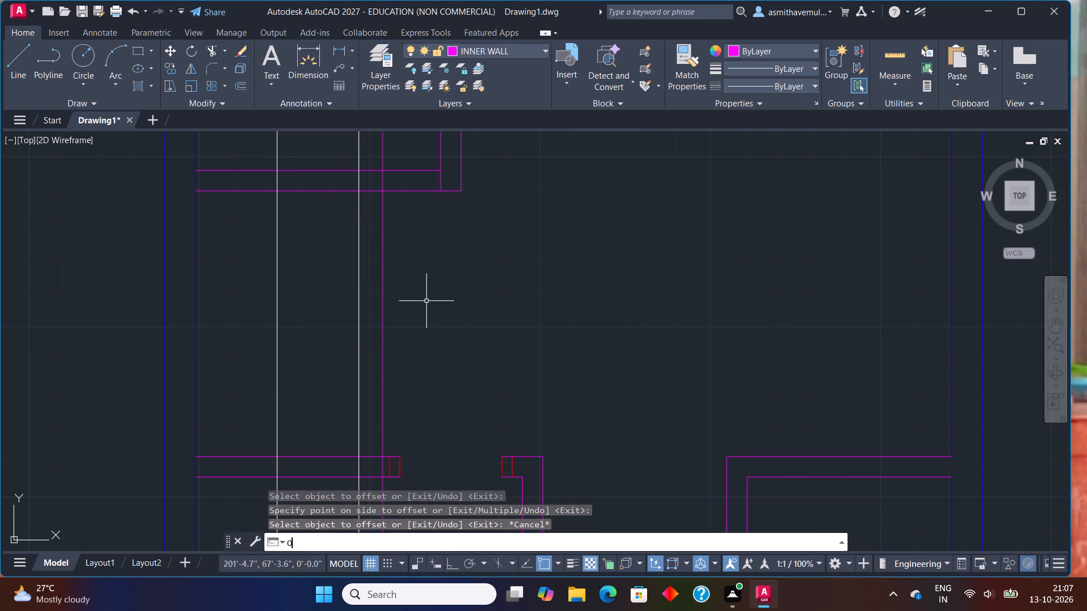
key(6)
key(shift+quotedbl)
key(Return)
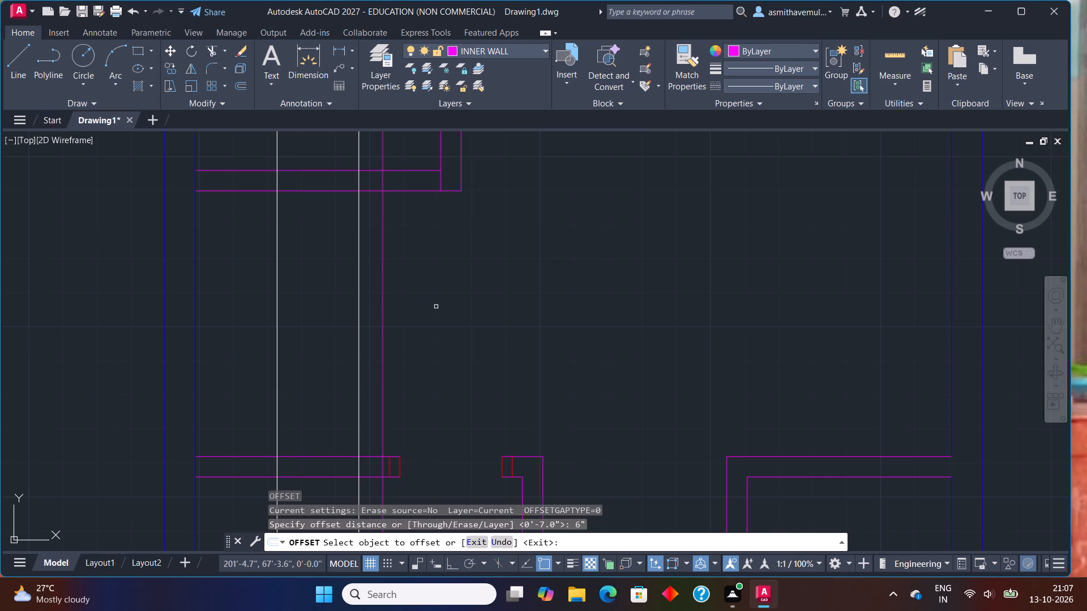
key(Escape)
Offset the magenta line beside the second white line 4" to its right and 4" to its left.
key(o)
key(Return)
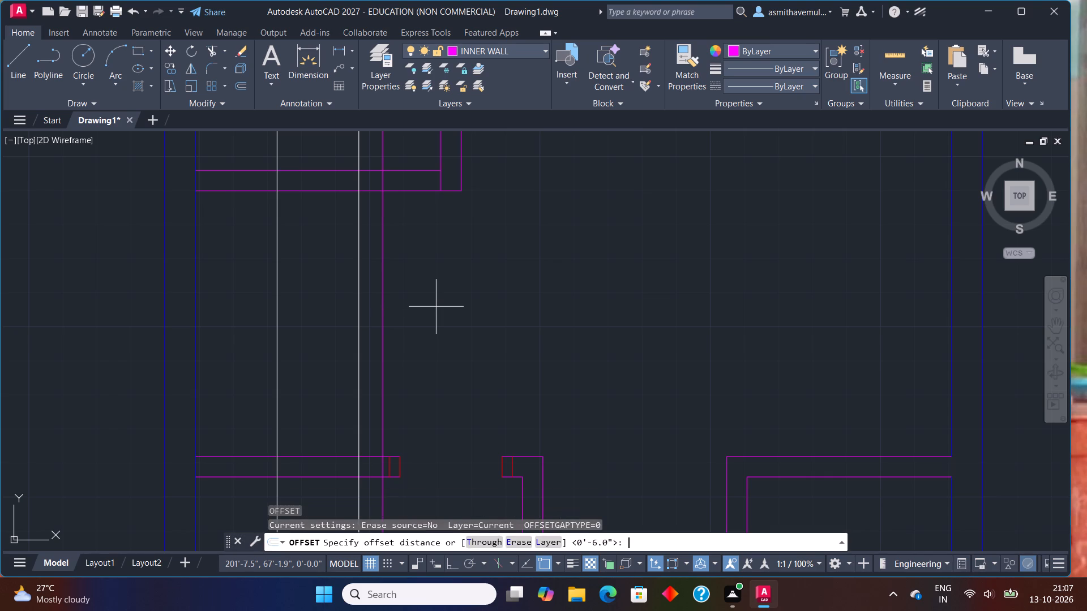
key(4)
key(shift+quotedbl)
key(Return)
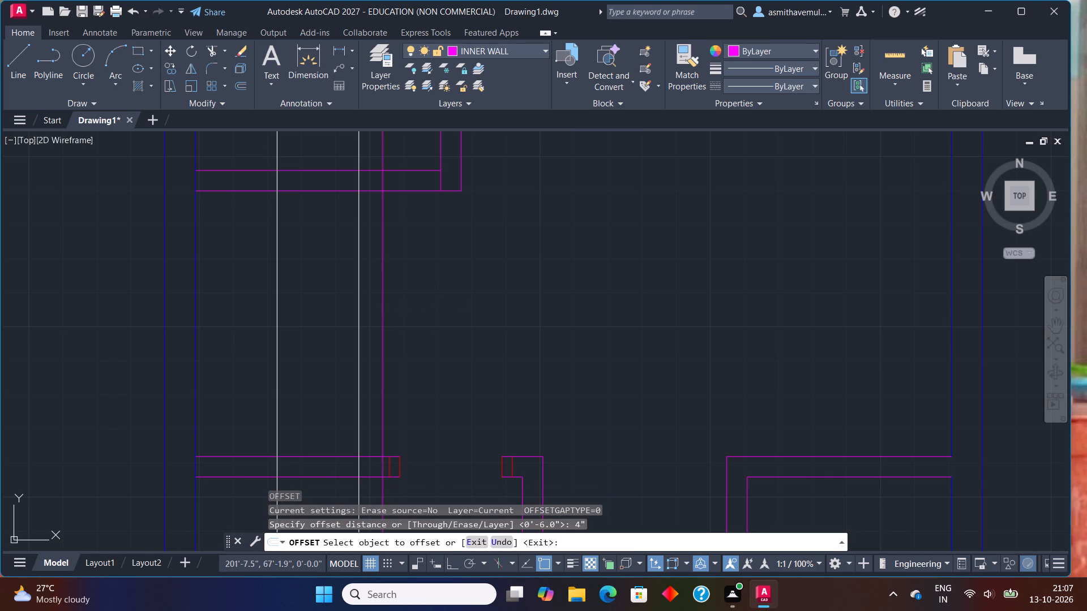
click(384, 326)
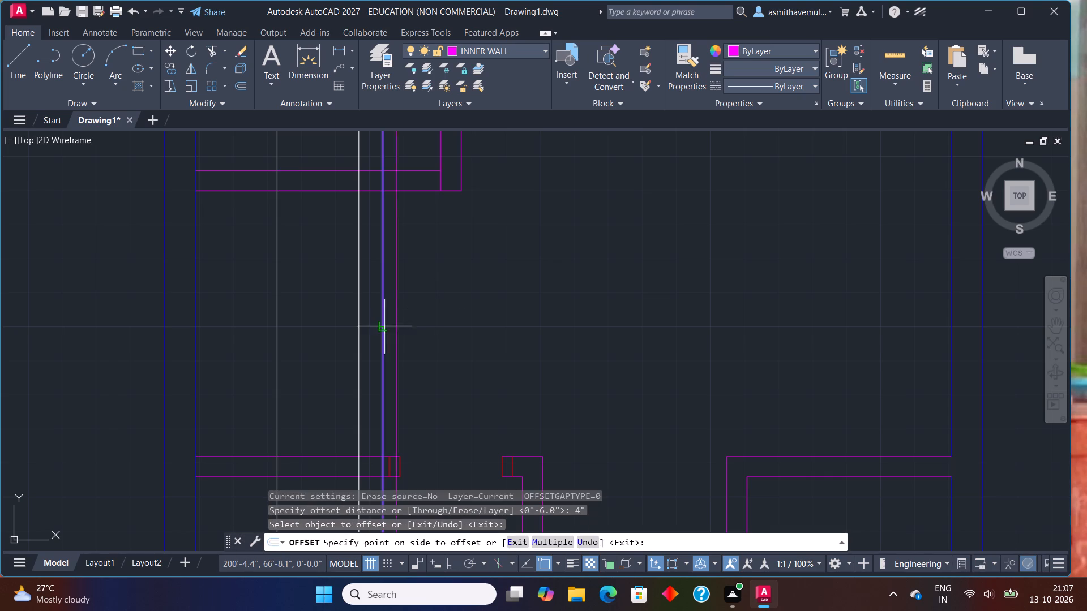
click(378, 328)
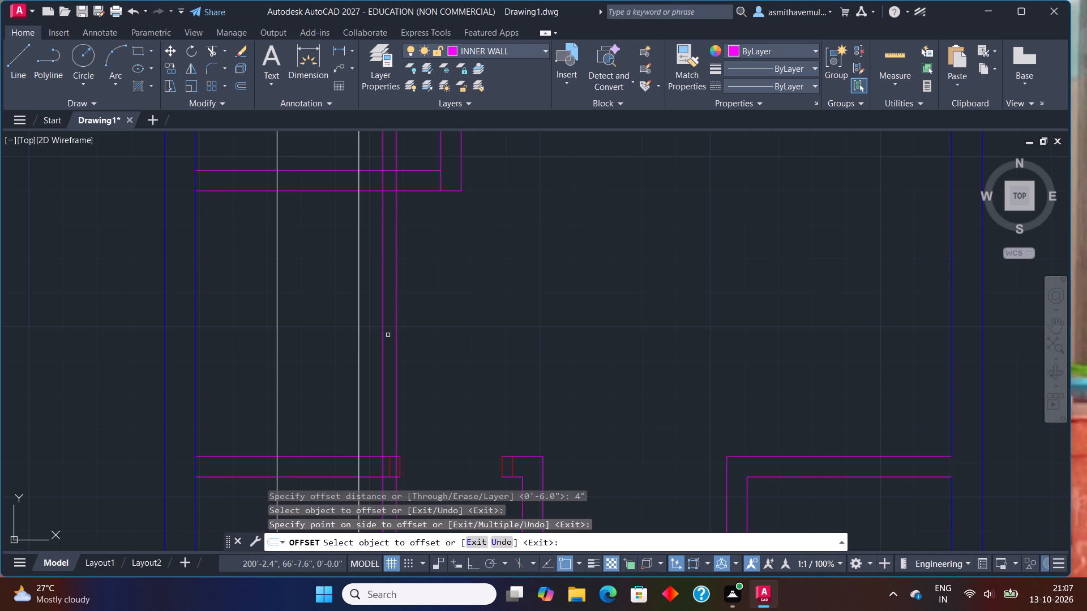
click(384, 335)
click(370, 337)
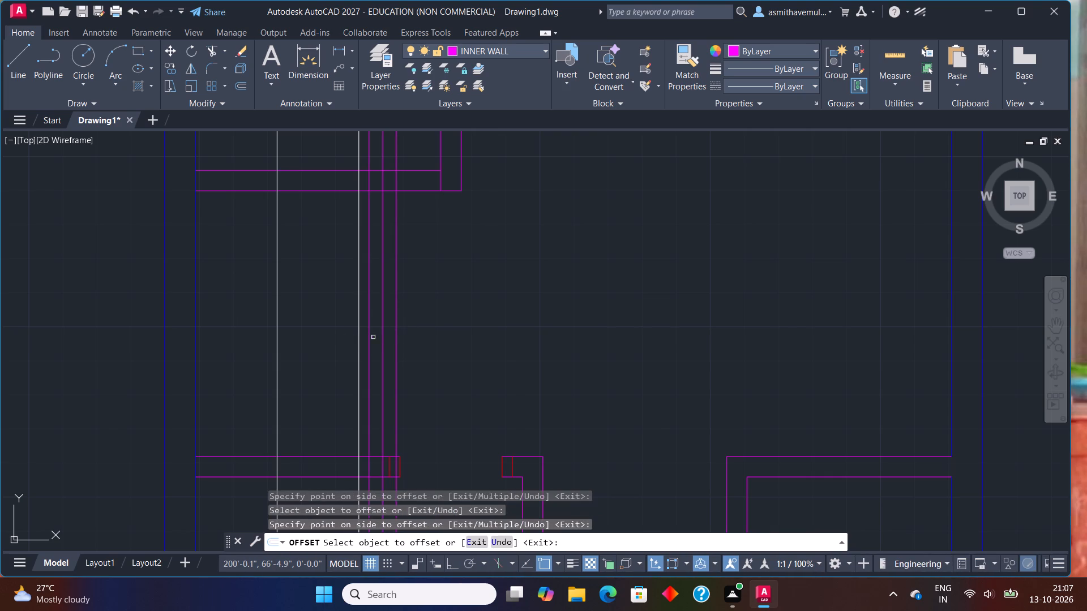
key(Escape)
Delete the rightmost of the three magenta lines beside the second white construction line.
click(399, 343)
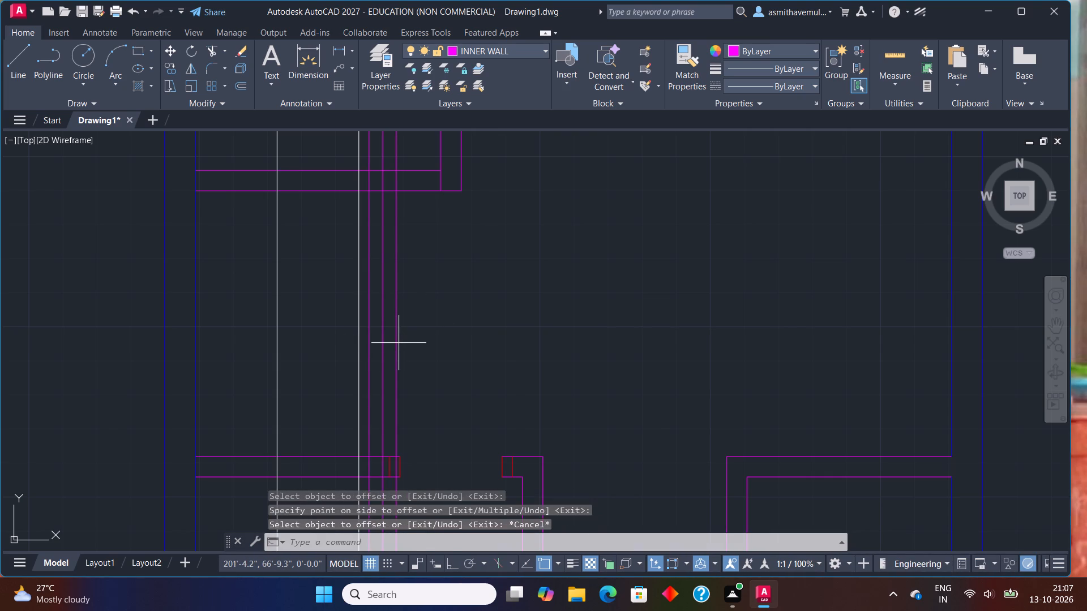
click(397, 343)
click(395, 335)
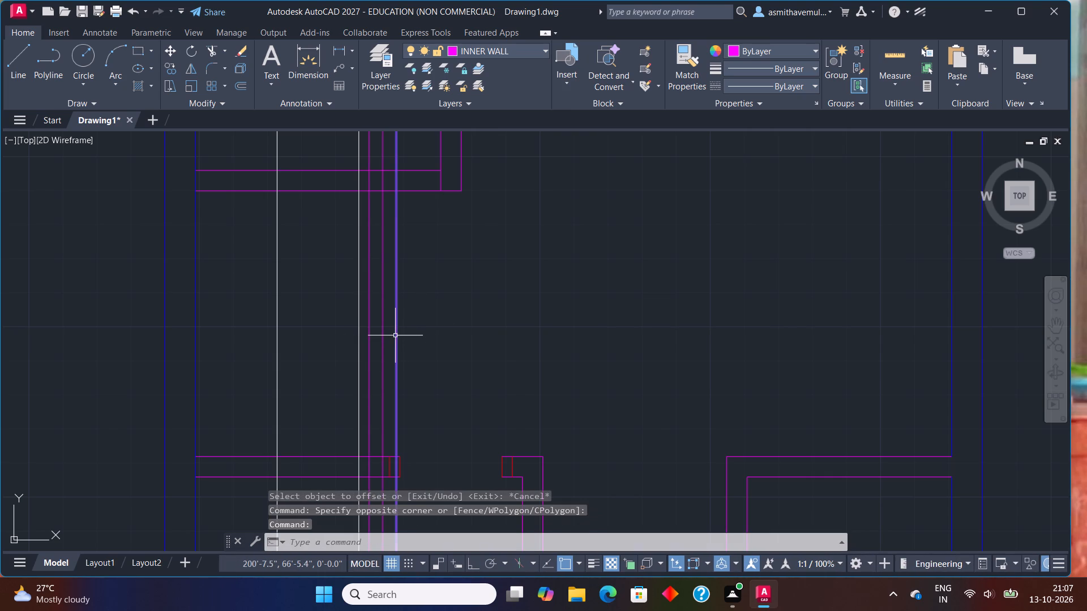
key(Delete)
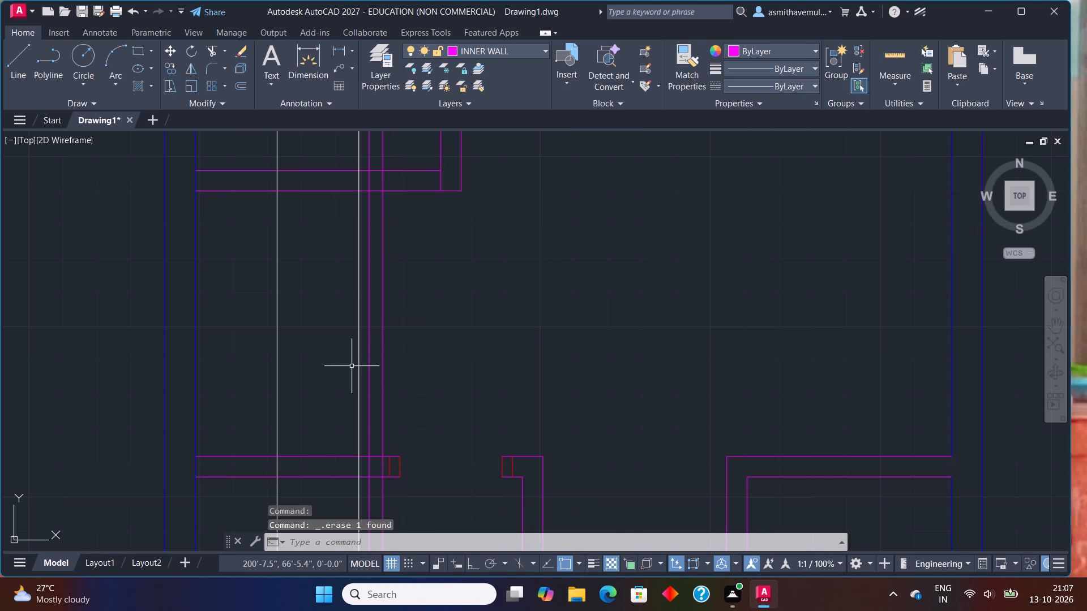
Delete the two vertical white construction lines near the left outer wall.
scroll(347, 367, down, 1)
click(355, 339)
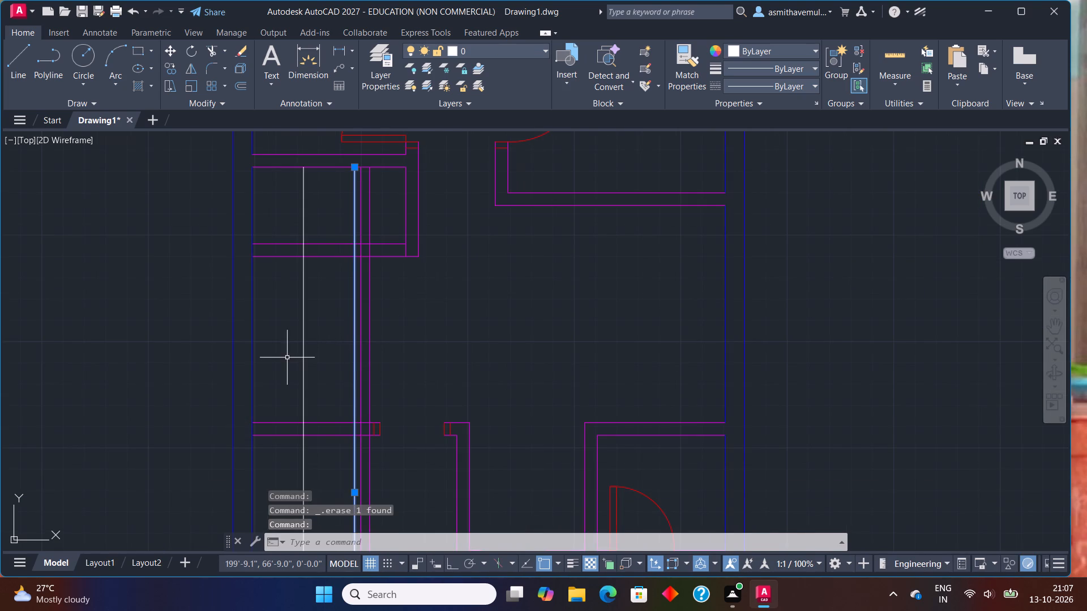
click(303, 364)
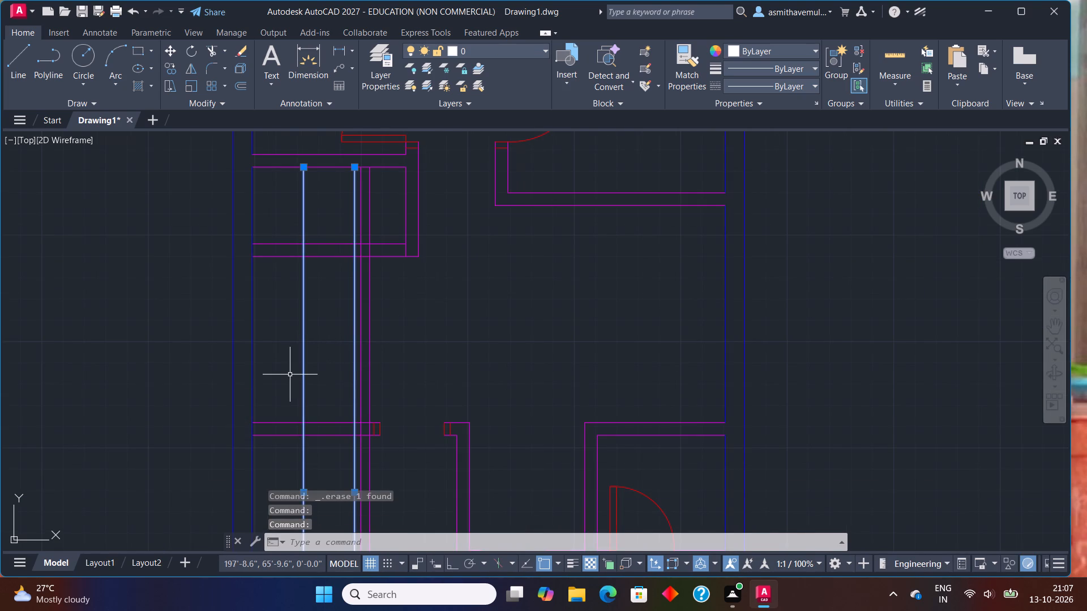
key(Delete)
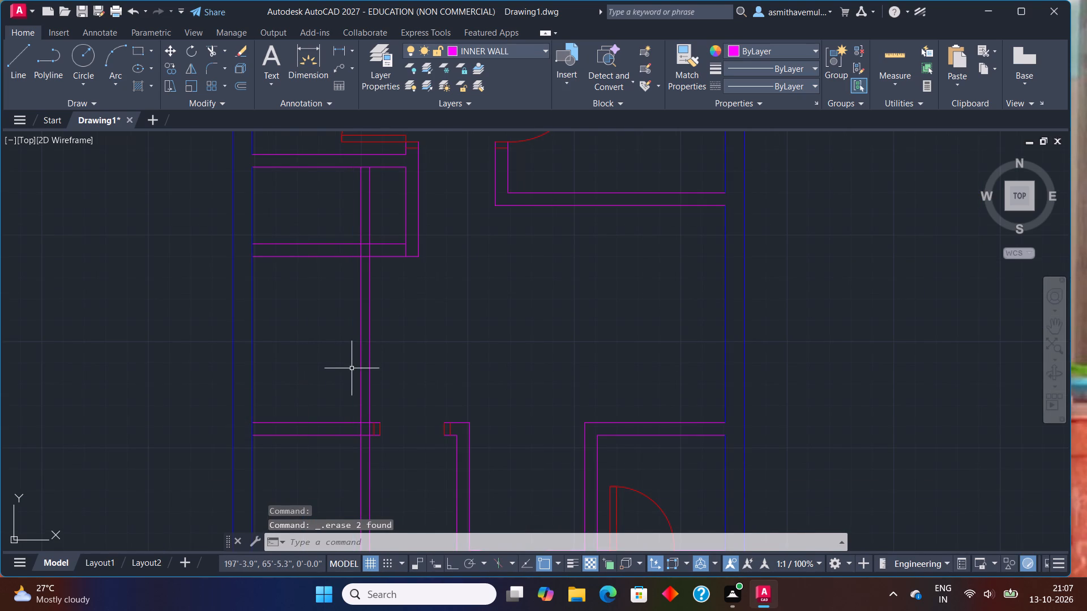
Trim the new vertical wall's lines above the horizontal wall it meets, and clear the overlapping segments at that junction and the nearby corner.
text(TRIM)
key(Return)
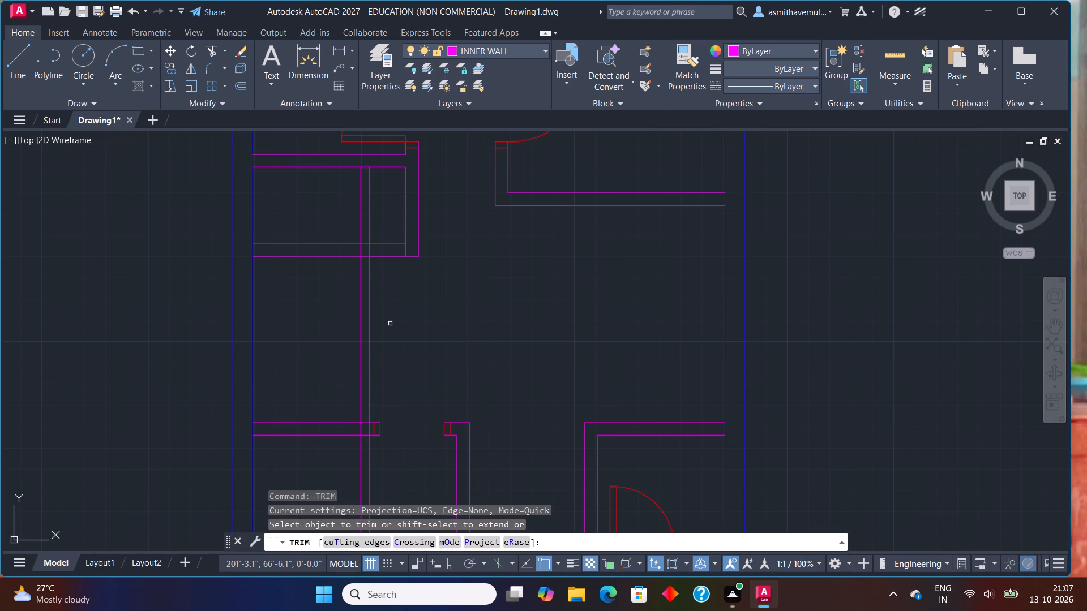
drag(383, 225, 349, 217)
scroll(359, 240, up, 1)
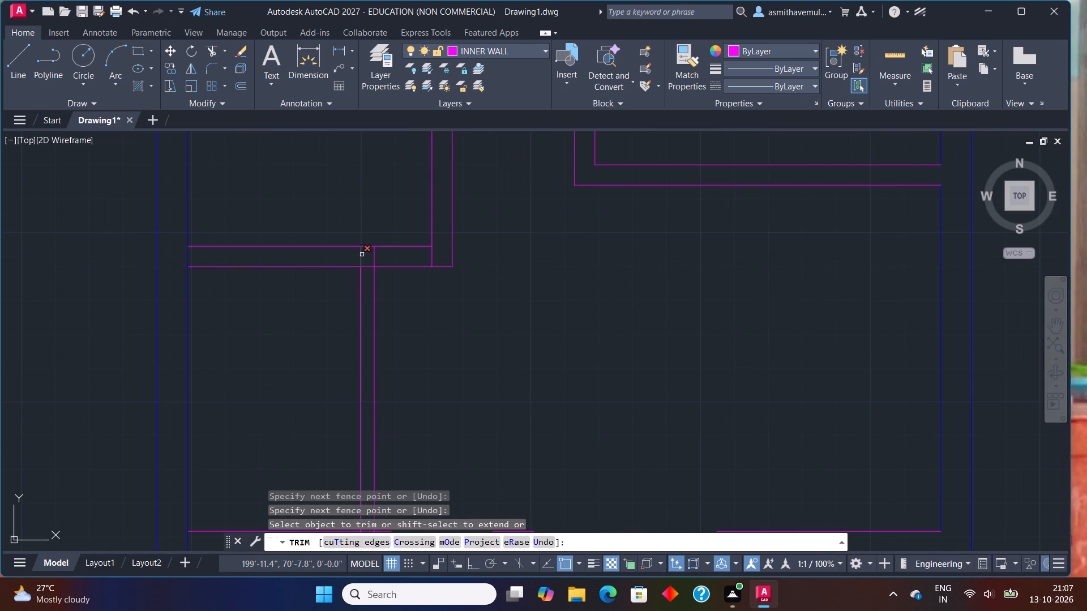
drag(358, 257, 378, 259)
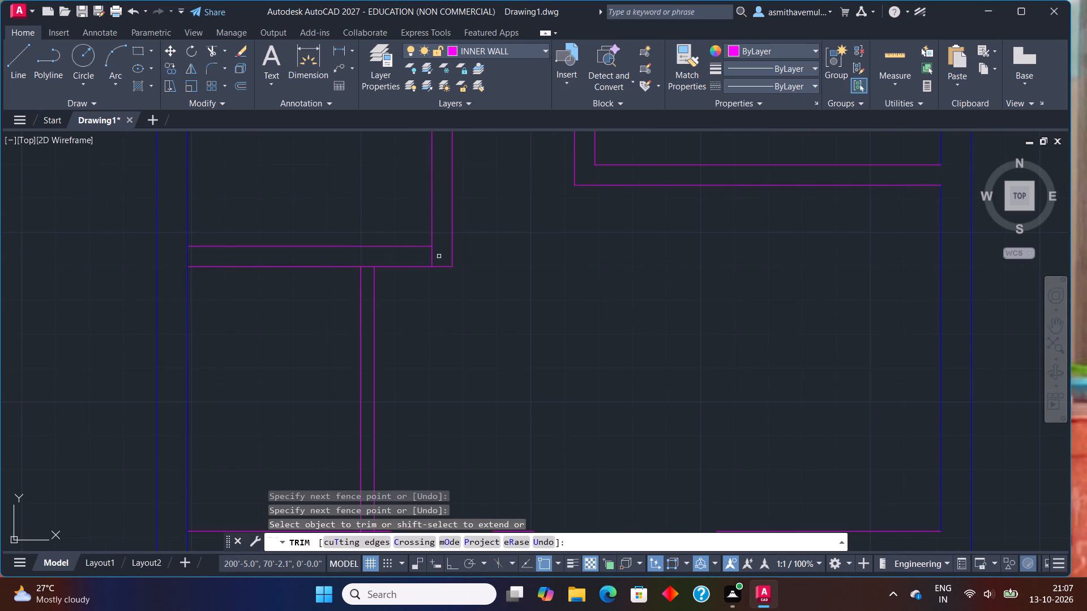
drag(438, 259, 422, 260)
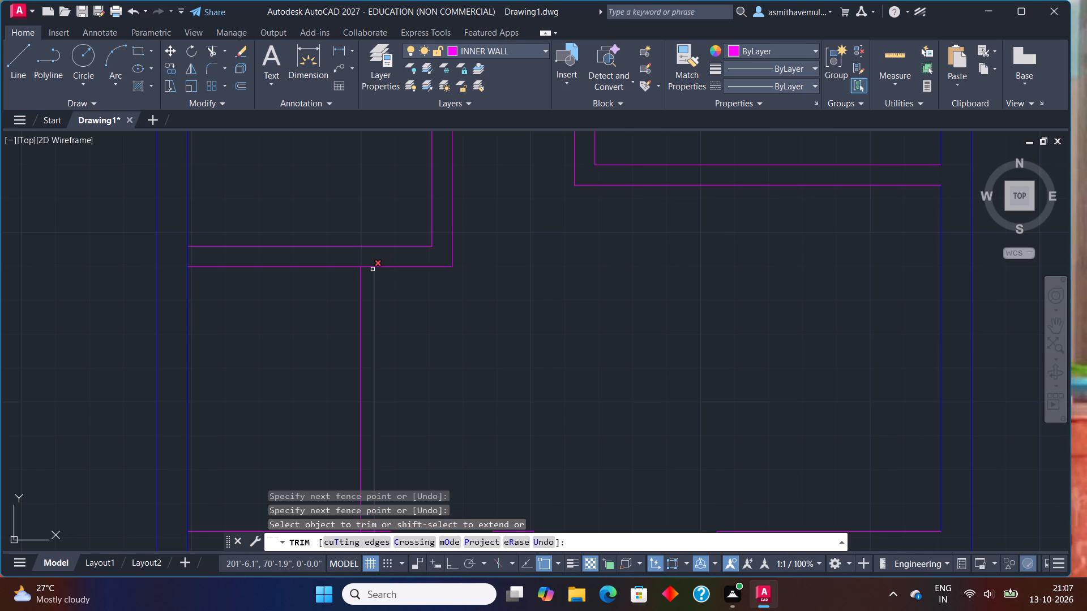
click(369, 268)
Trim the vertical wall's lines below the lower horizontal wall, and open the junctions there and at the left outer wall.
scroll(422, 290, down, 1)
middle_drag(439, 342, 439, 341)
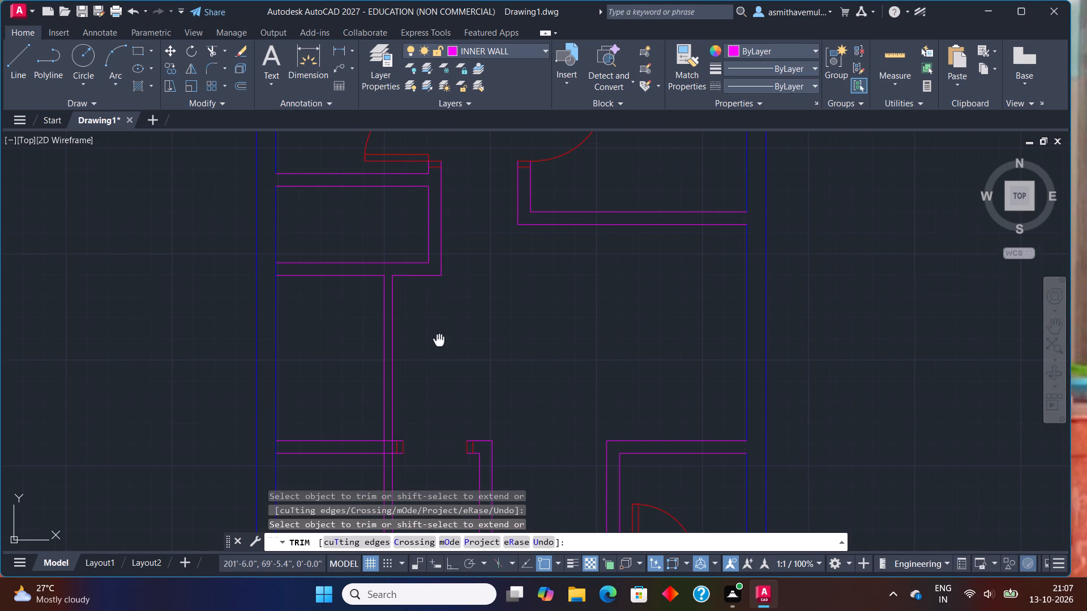
middle_drag(439, 341, 466, 183)
drag(460, 345, 397, 378)
scroll(395, 324, up, 2)
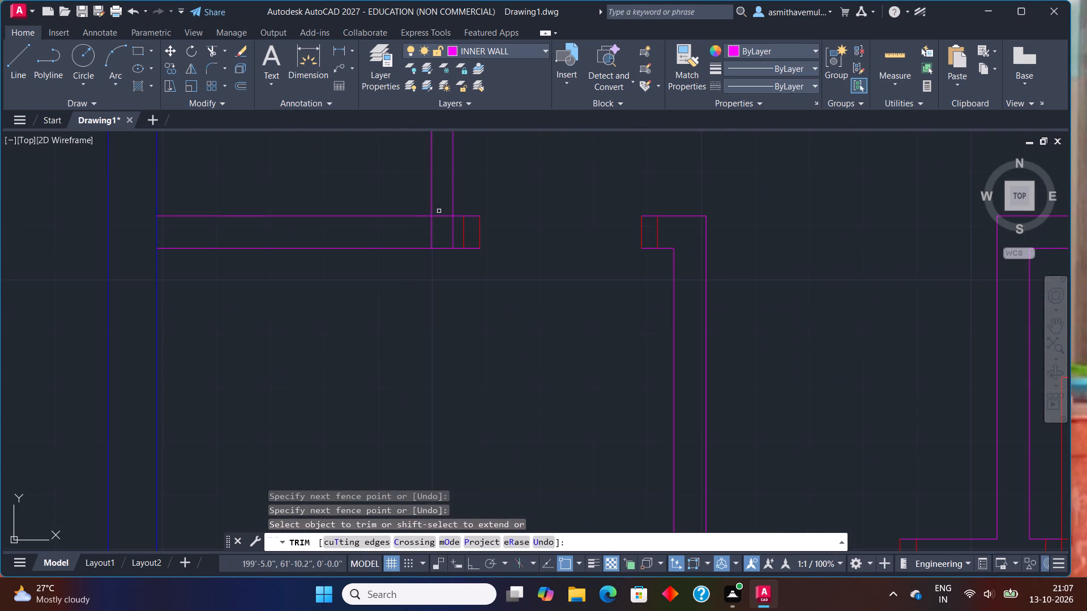
drag(439, 211, 453, 230)
drag(444, 231, 417, 234)
scroll(456, 279, down, 2)
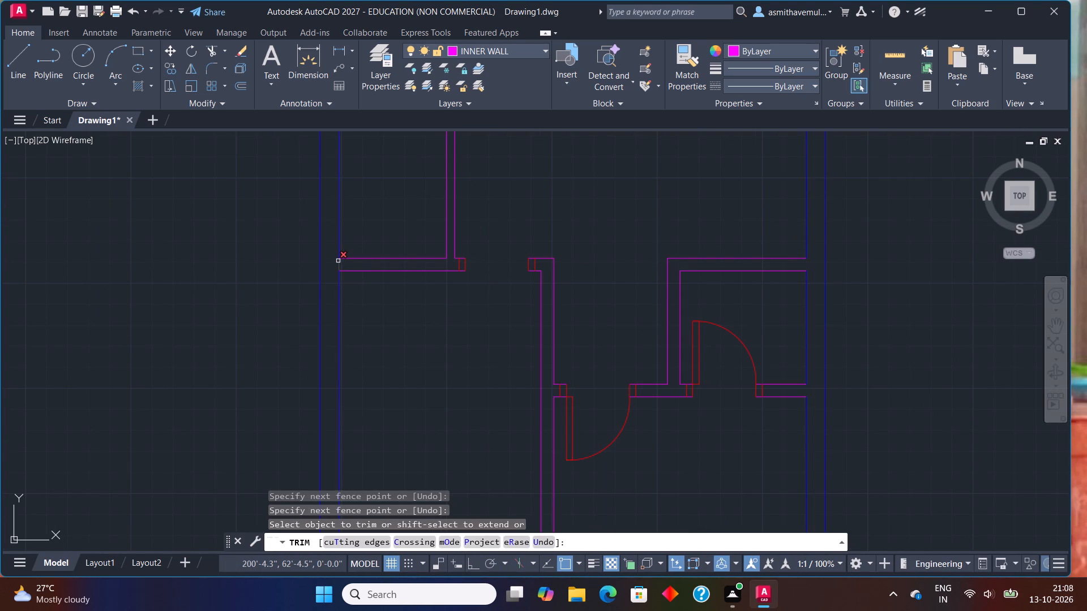
click(340, 263)
scroll(413, 318, down, 1)
scroll(429, 397, down, 2)
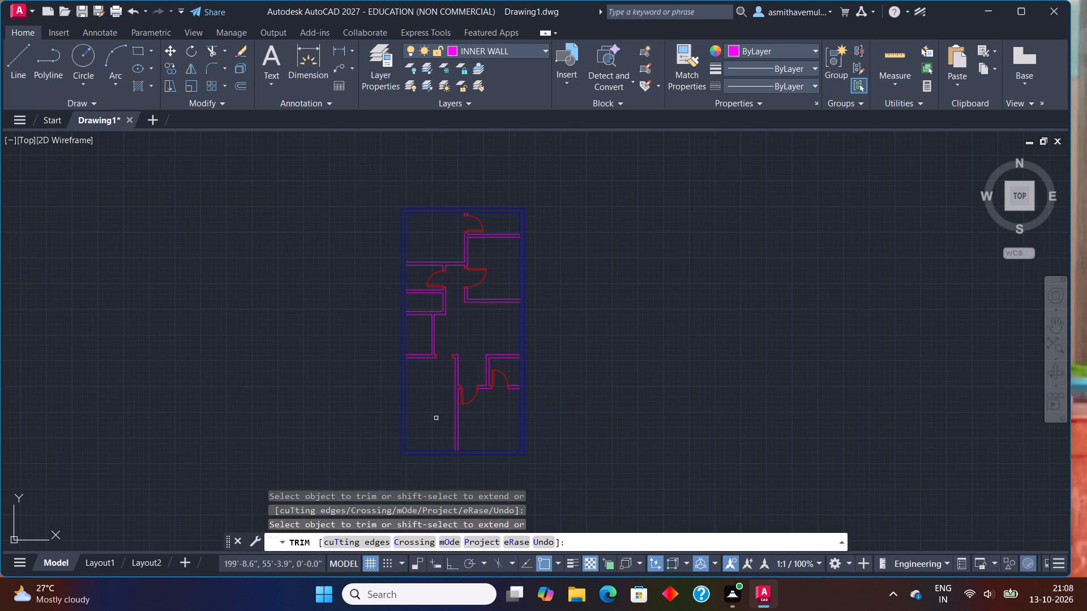
scroll(450, 462, up, 1)
middle_drag(400, 346, 395, 384)
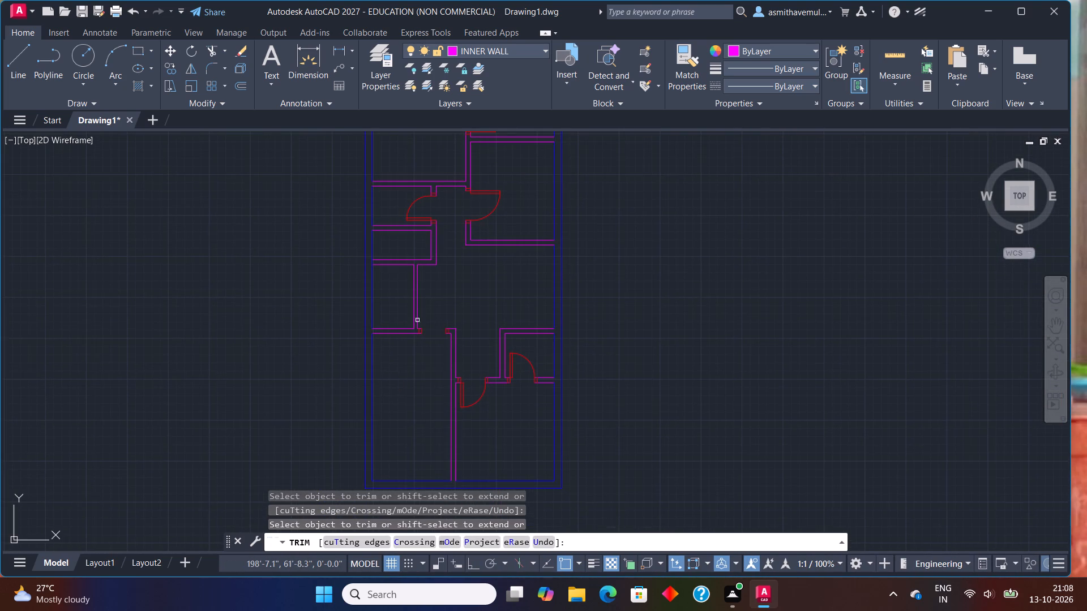
scroll(433, 290, up, 1)
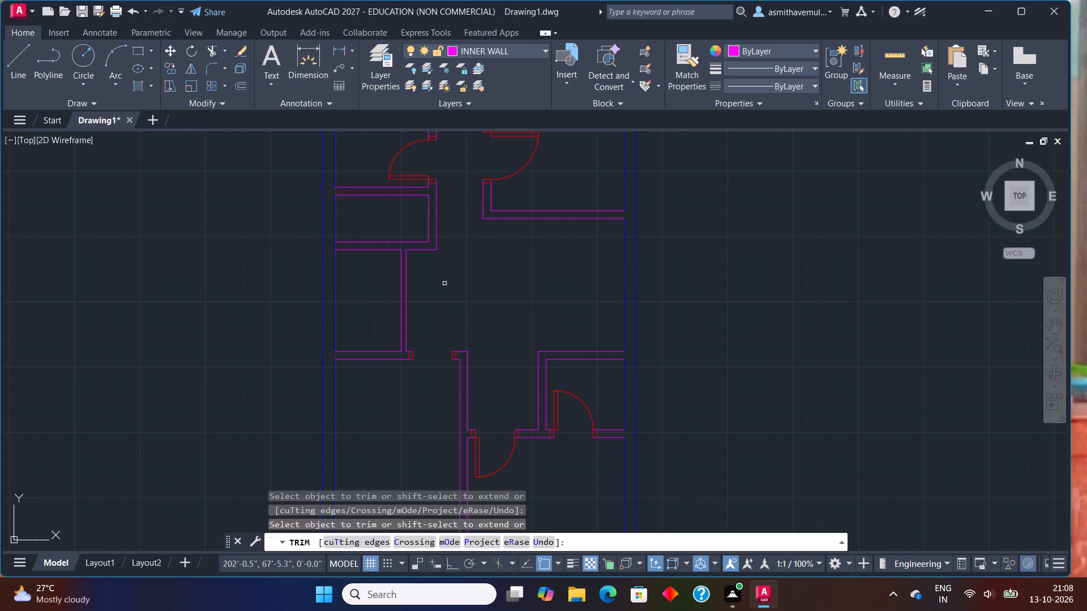
key(Escape)
scroll(416, 324, up, 1)
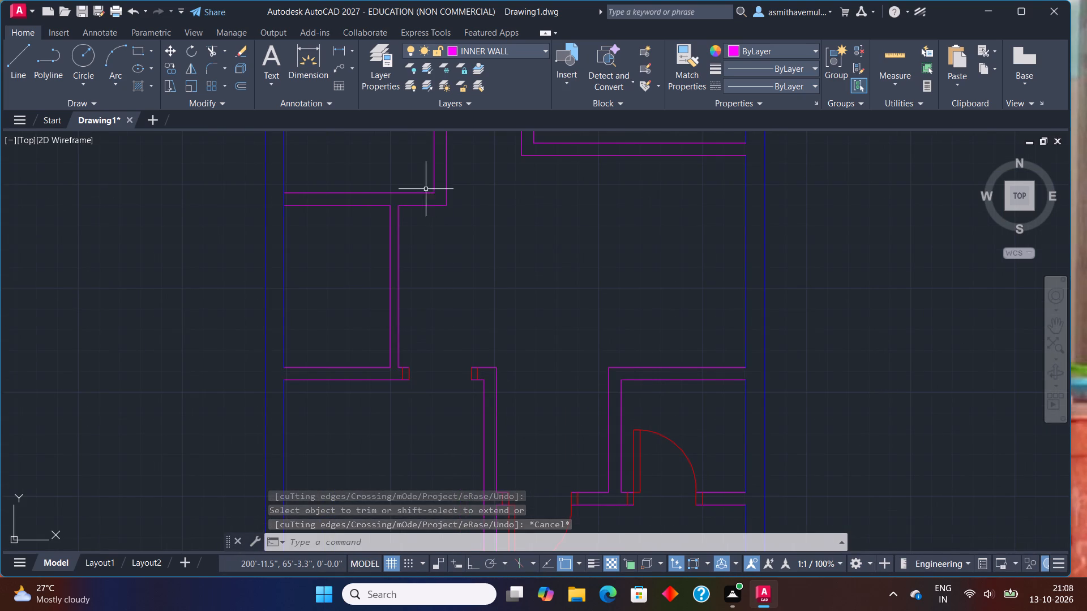
Make layer 0 the current layer.
click(478, 46)
click(485, 65)
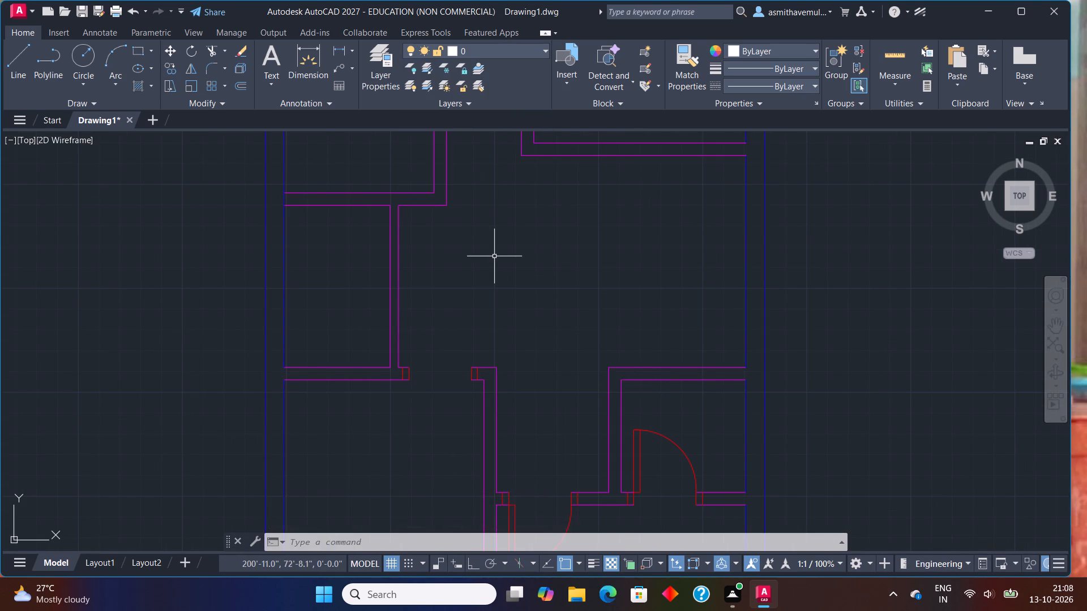
Measure the clear width between the left outer wall and the new inner wall with a linear dimension.
text(DLI)
key(Return)
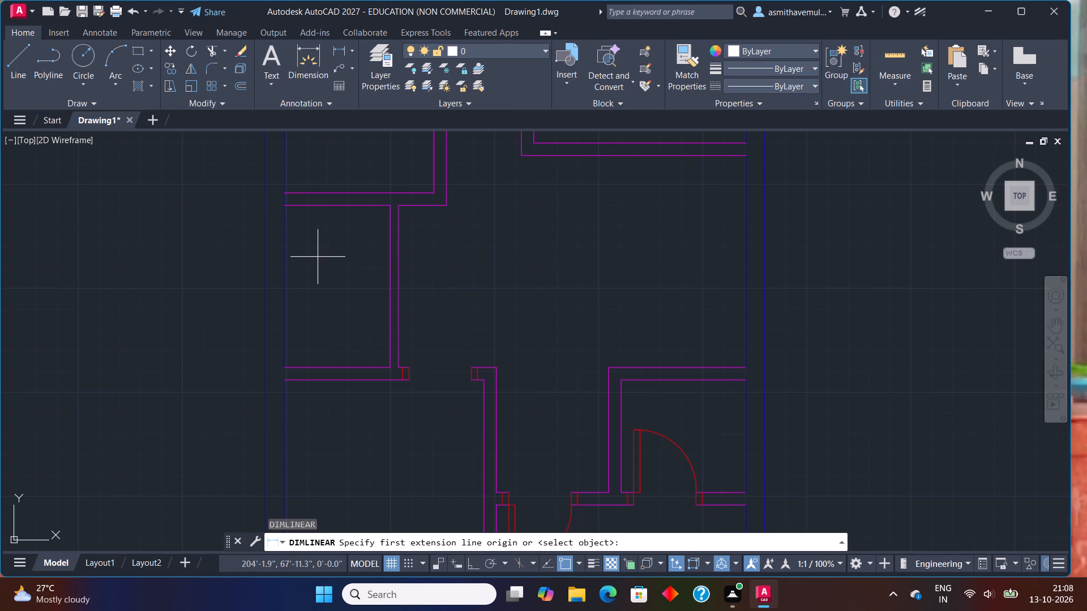
click(285, 287)
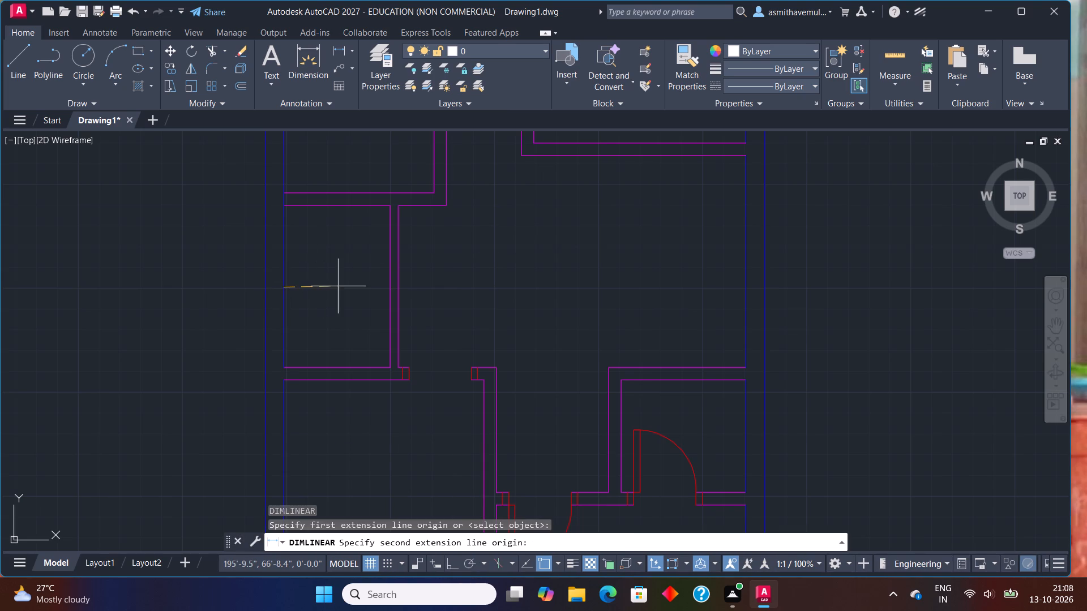
click(388, 289)
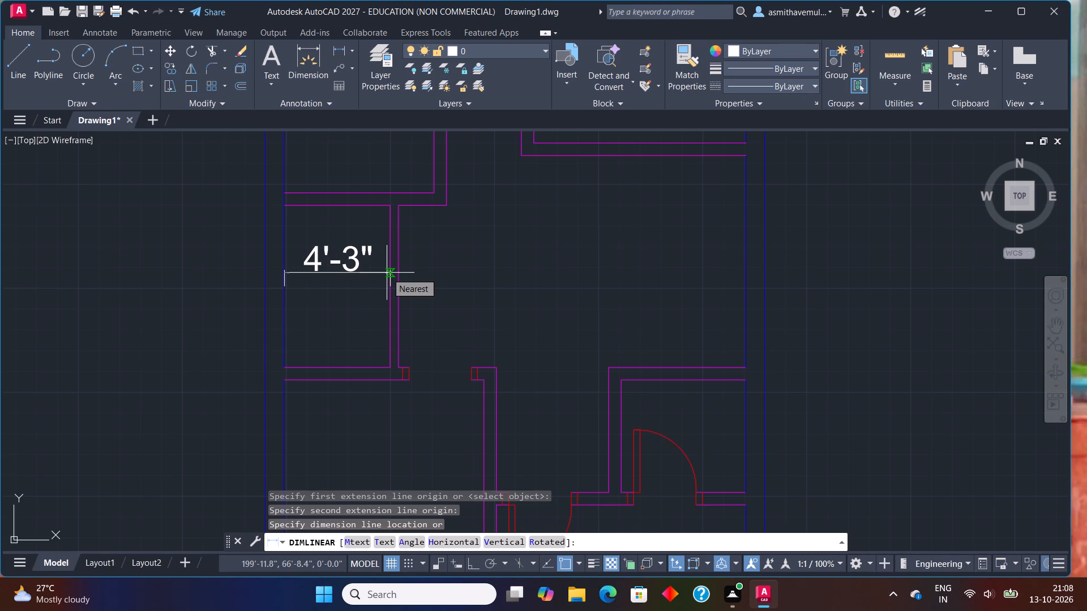
key(Escape)
Offset the left outer wall's inner line 2'1" to the right, into the small room, on layer 0.
key(o)
key(Return)
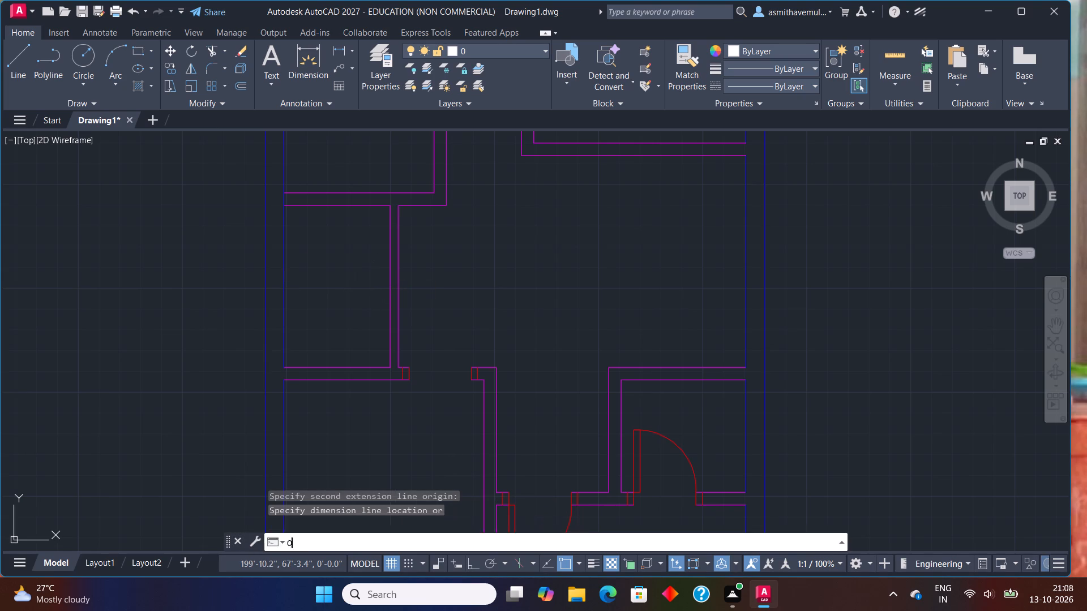
text(2'1")
key(Return)
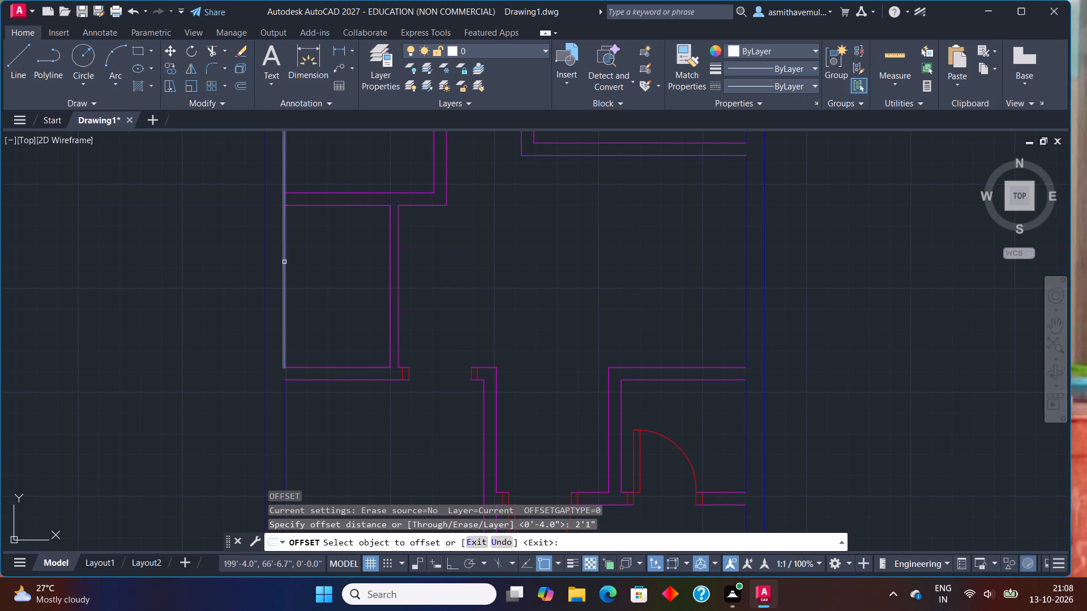
click(284, 262)
click(318, 259)
scroll(342, 253, up, 1)
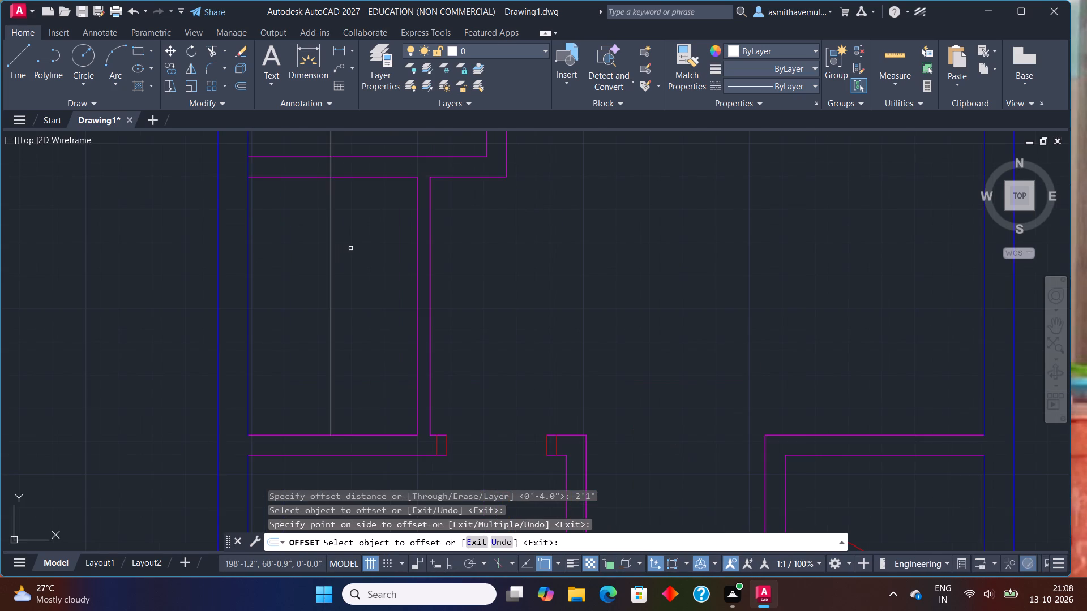
key(Escape)
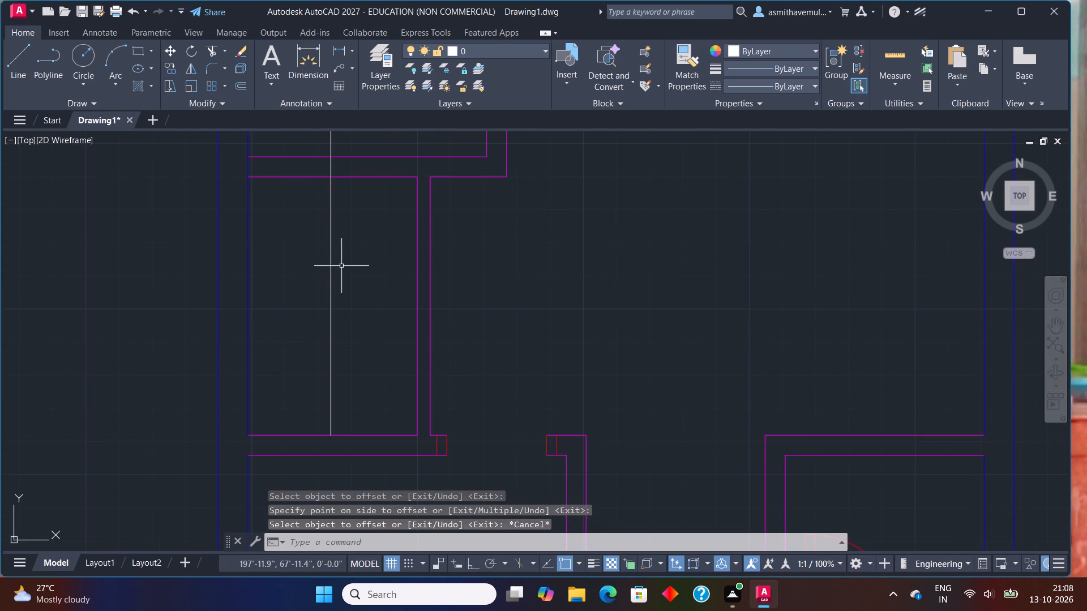
Offset the white line 2'1" from the left outer wall 1" to the right.
key(o)
key(Return)
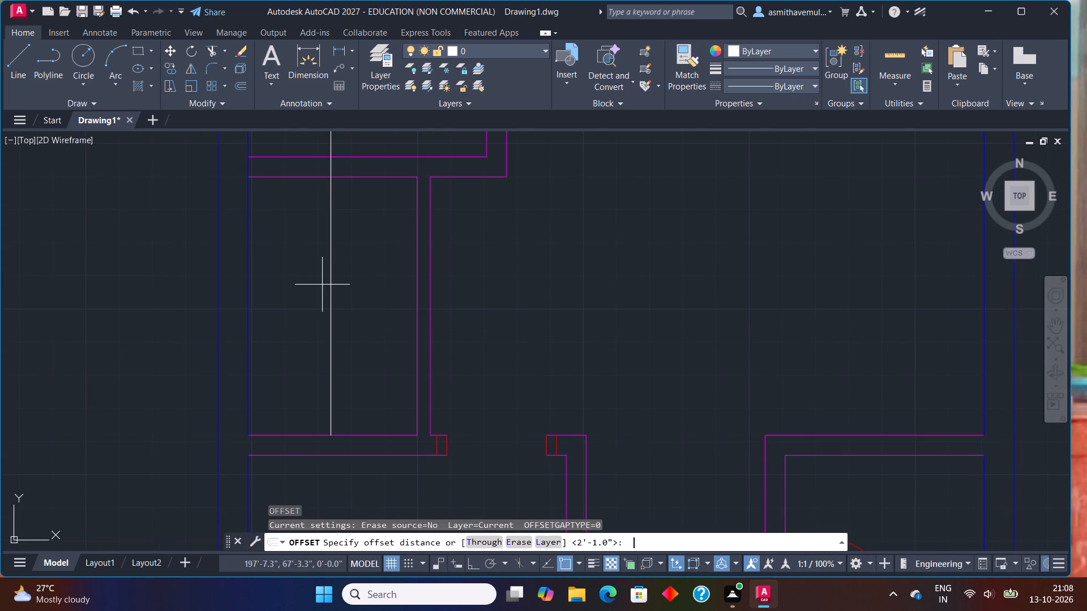
text(1")
key(Return)
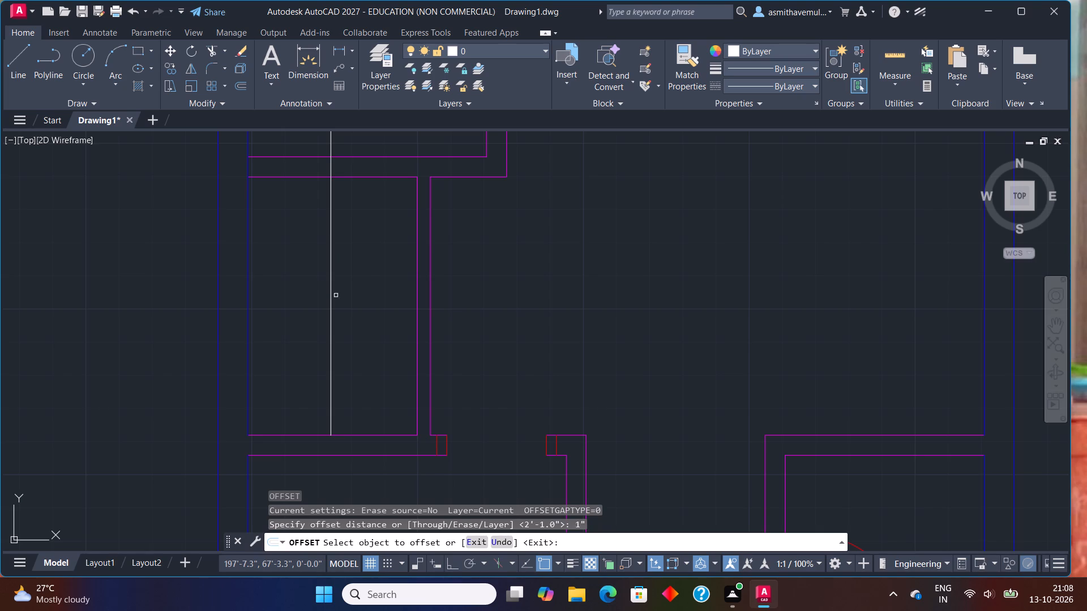
click(332, 298)
click(341, 294)
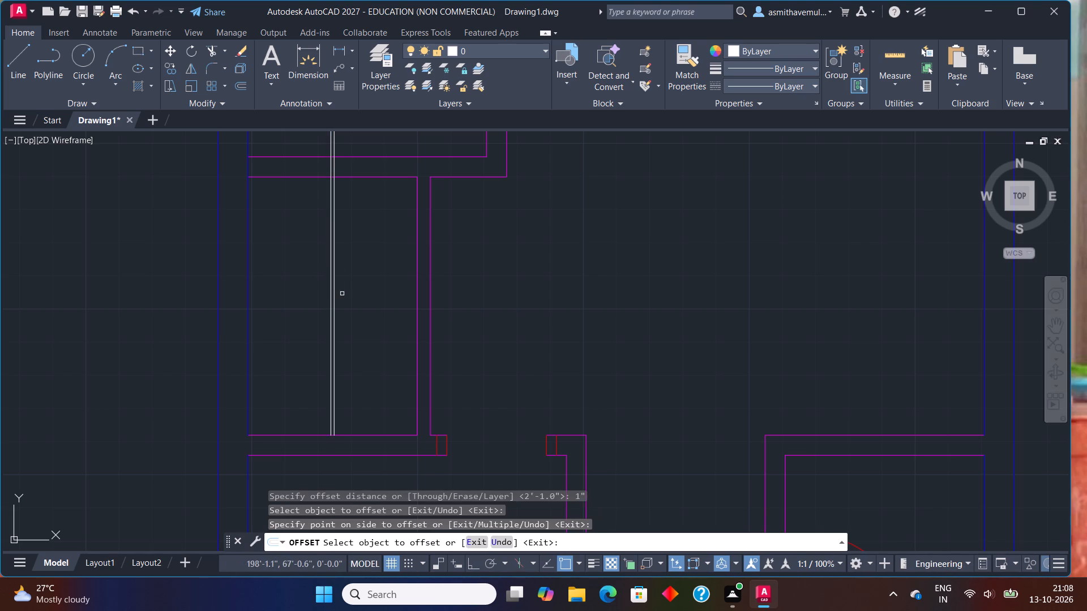
scroll(342, 294, up, 1)
key(grave)
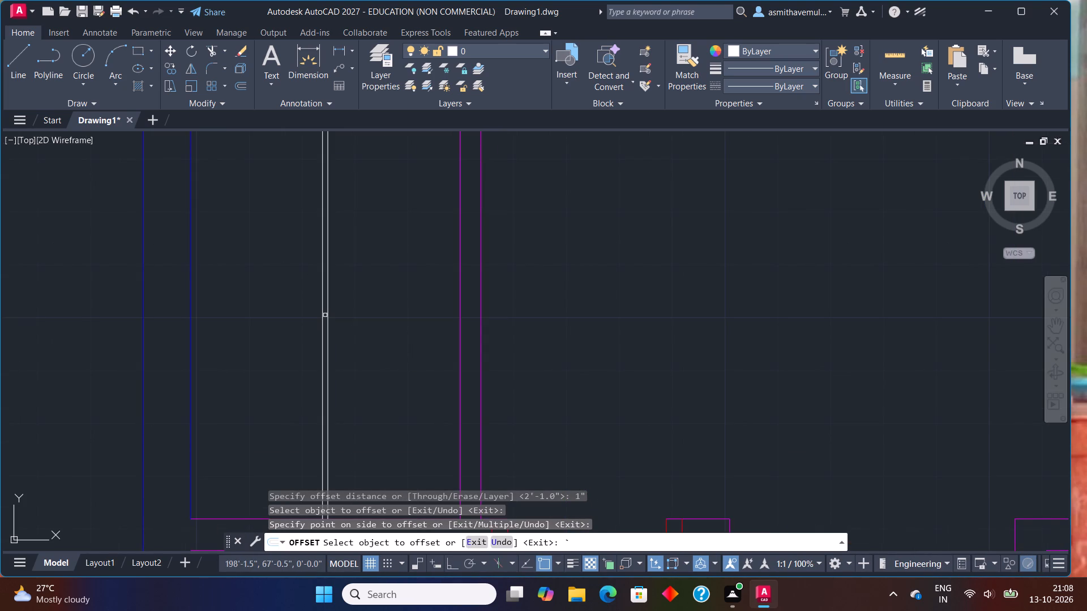
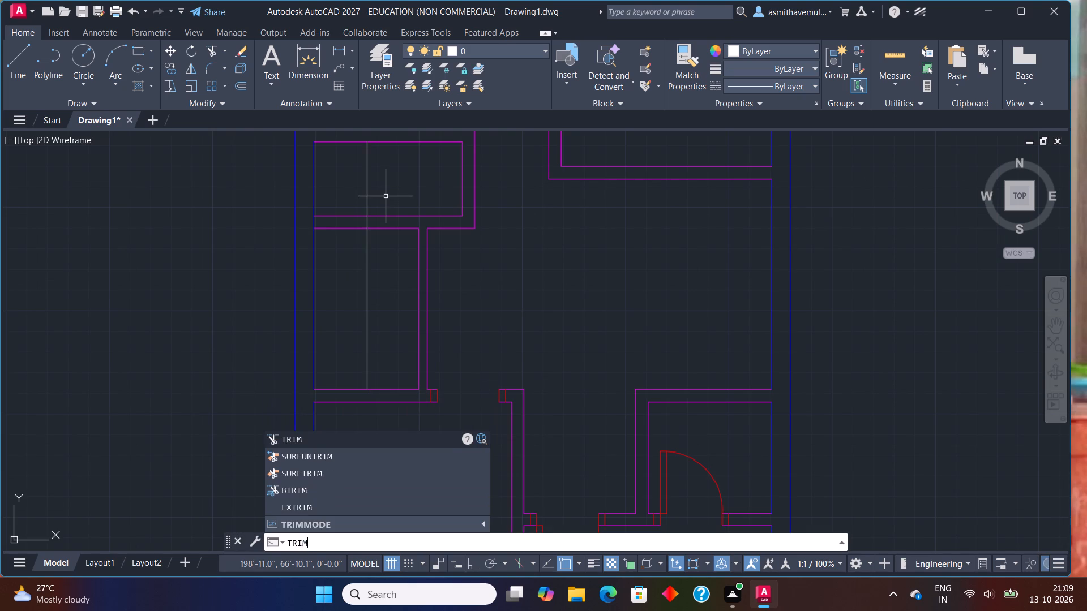
Trim the white vertical line back to the lower face of the wall above the narrow room, removing both pieces beyond it.
key(Return)
drag(386, 196, 332, 186)
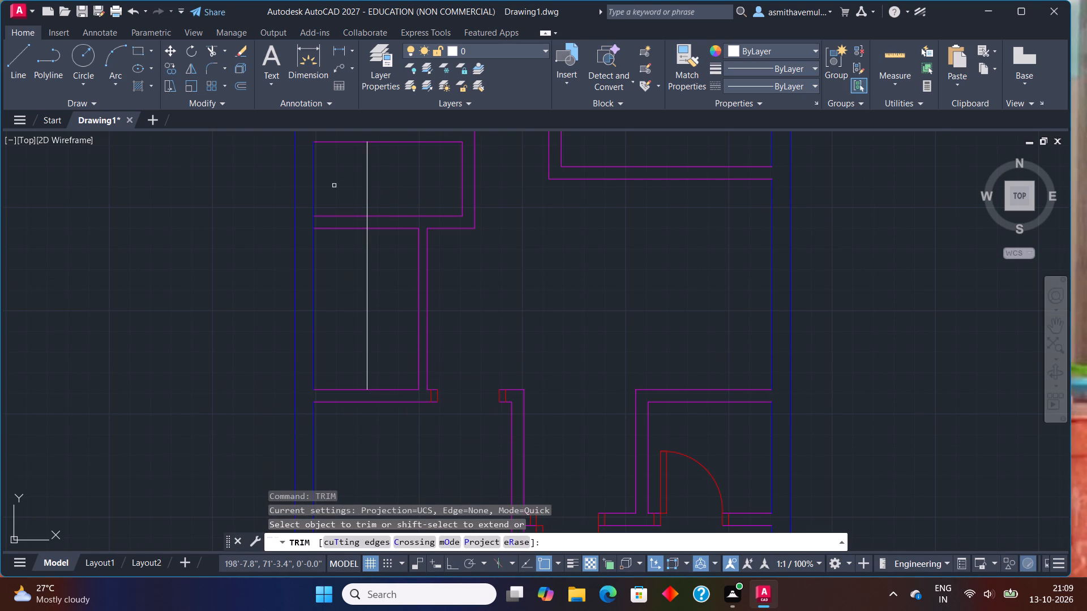
drag(332, 186, 331, 186)
drag(332, 183, 374, 179)
scroll(367, 222, up, 1)
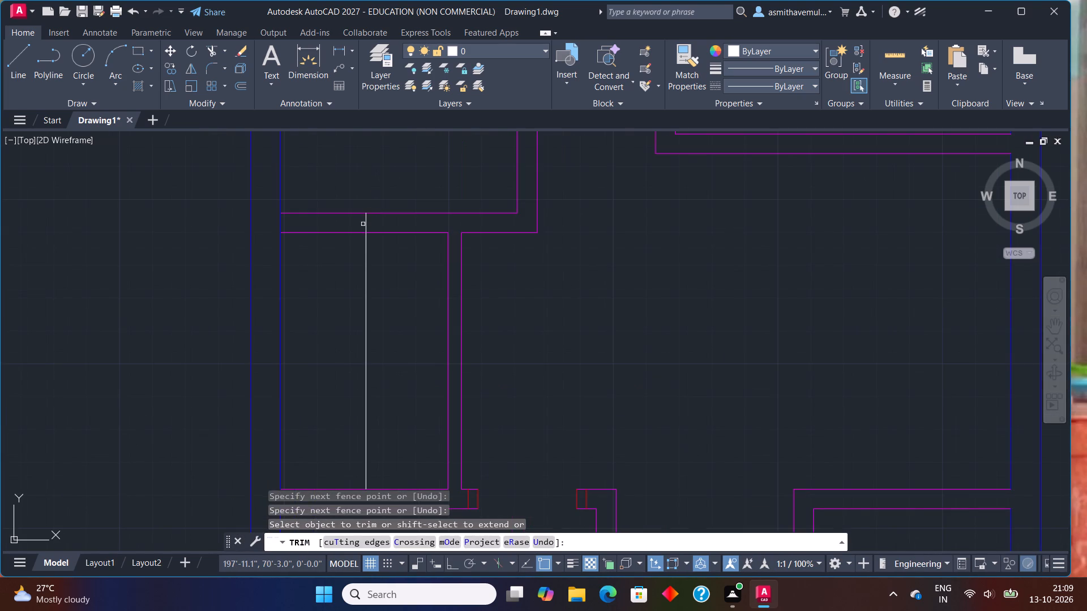
drag(363, 224, 384, 224)
key(Escape)
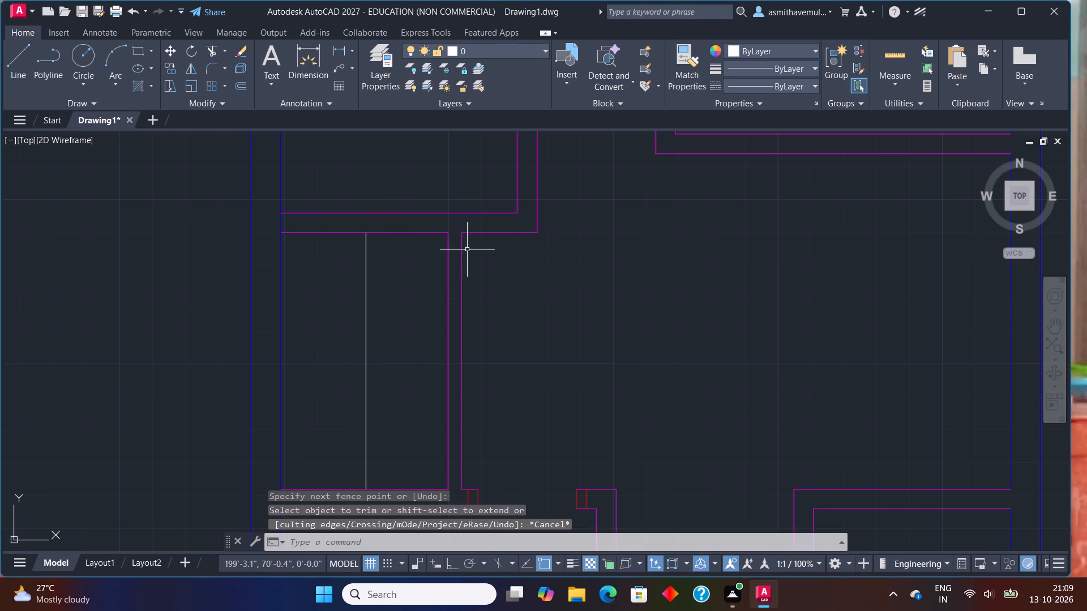
Make DOORS the current layer.
scroll(472, 251, down, 1)
middle_drag(536, 419, 521, 358)
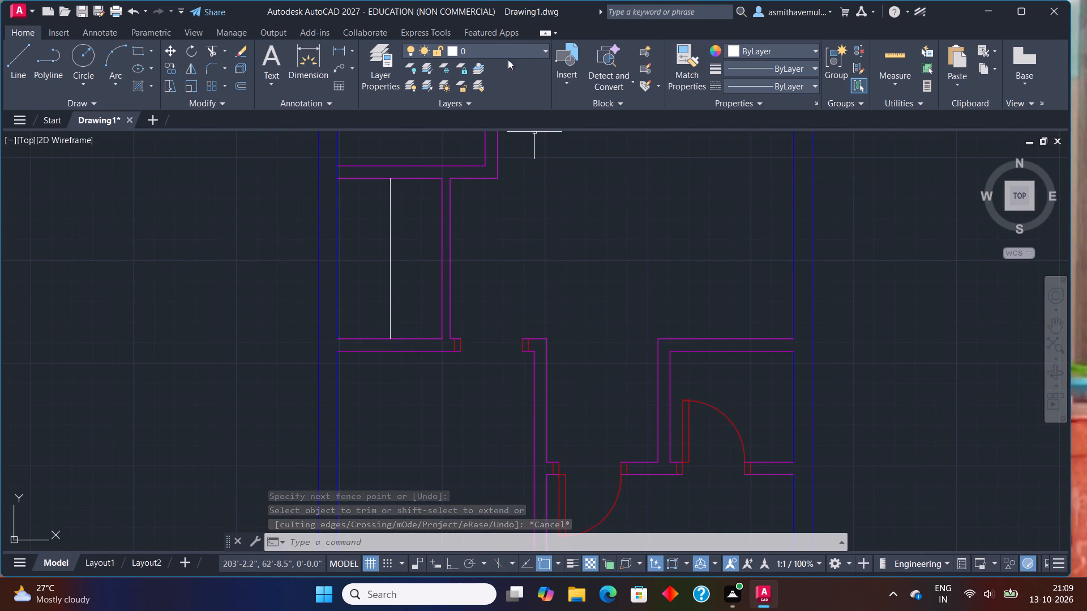
click(503, 46)
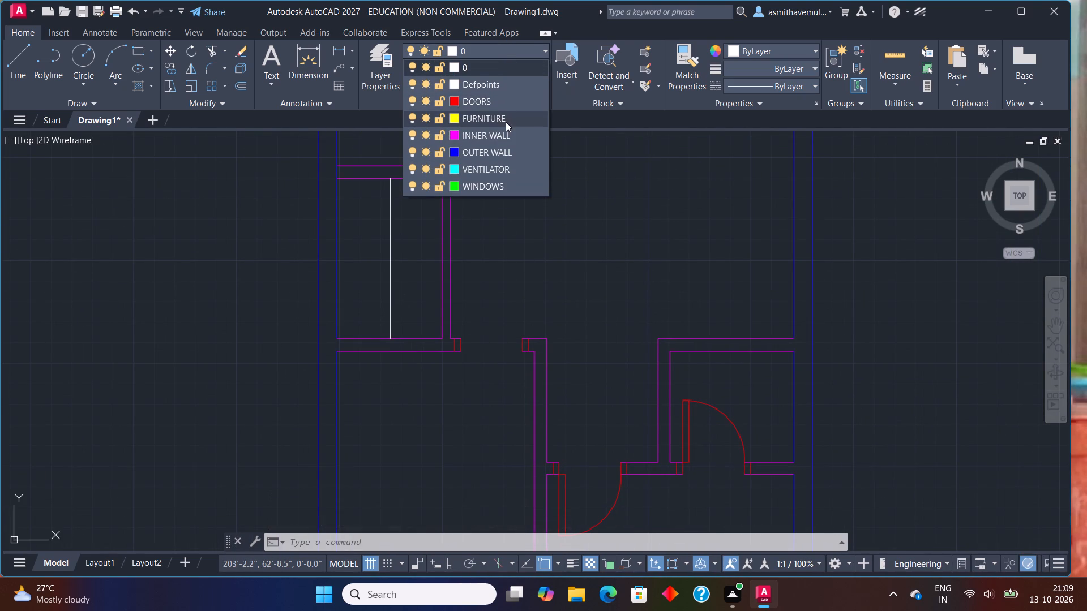
click(502, 106)
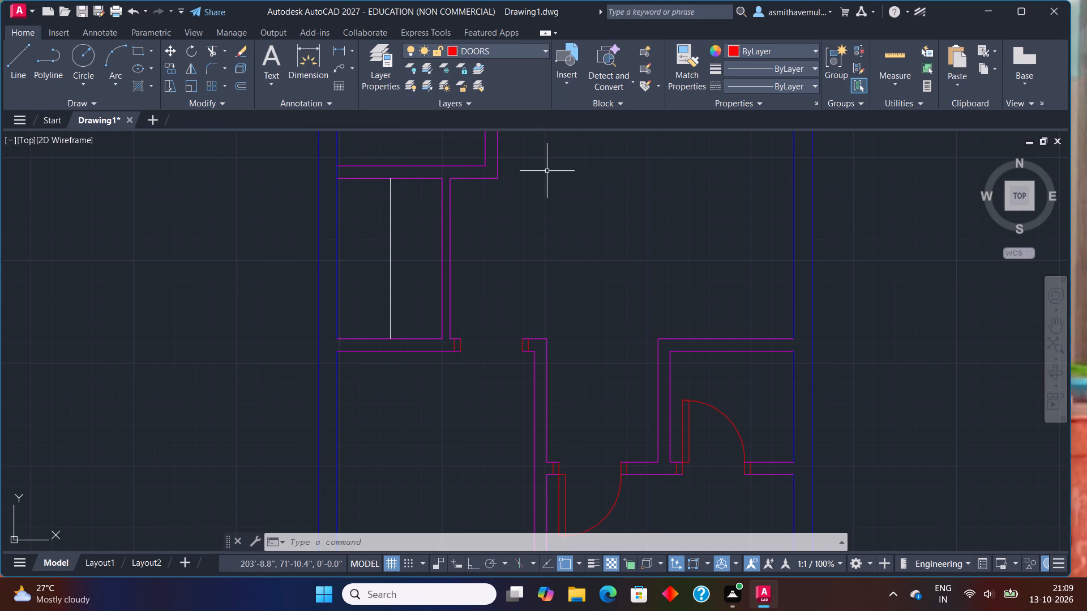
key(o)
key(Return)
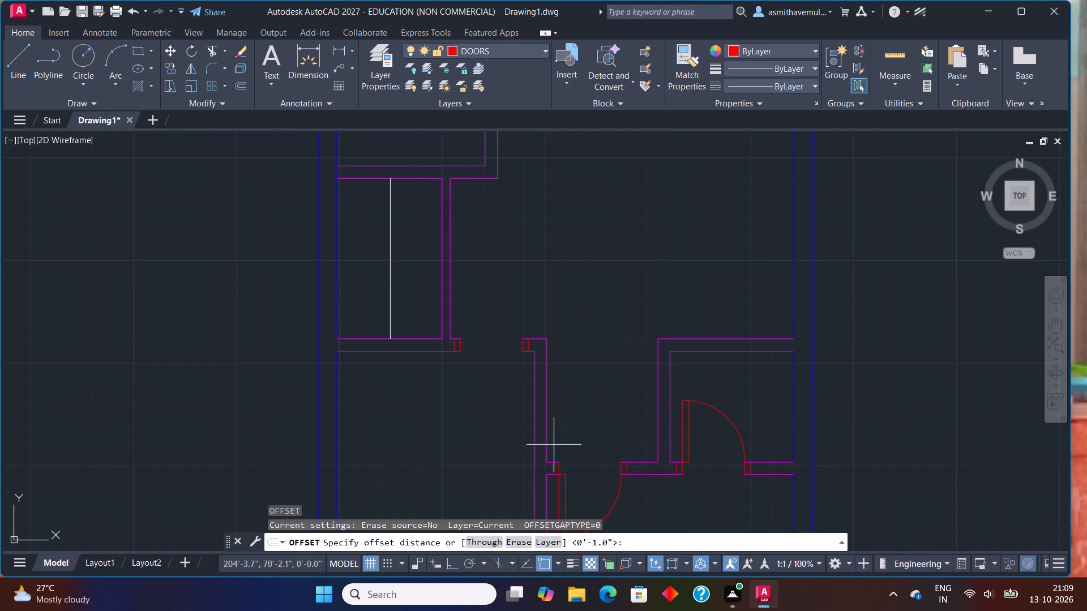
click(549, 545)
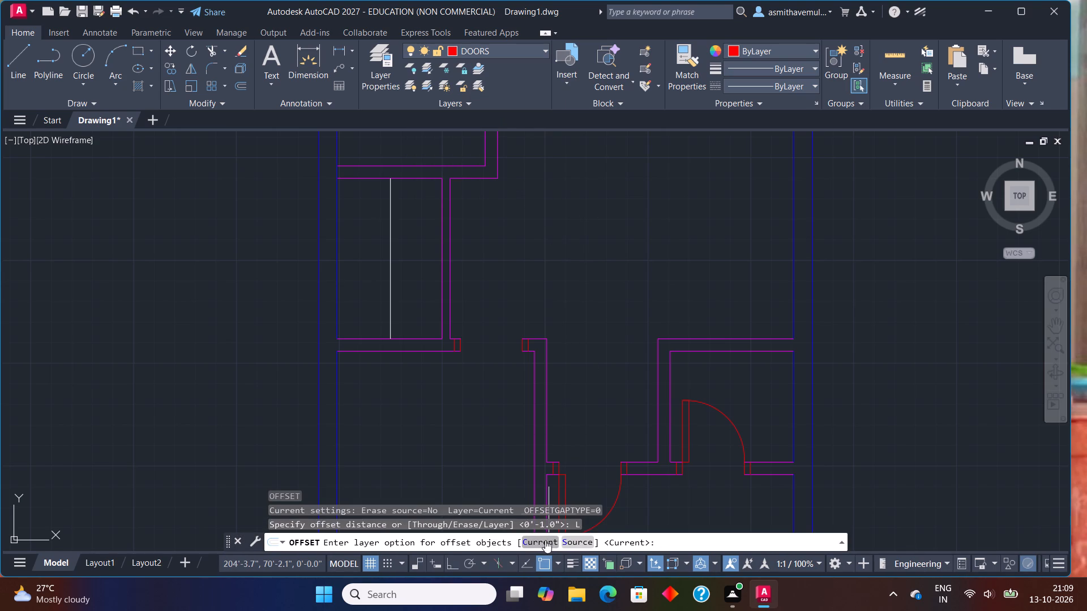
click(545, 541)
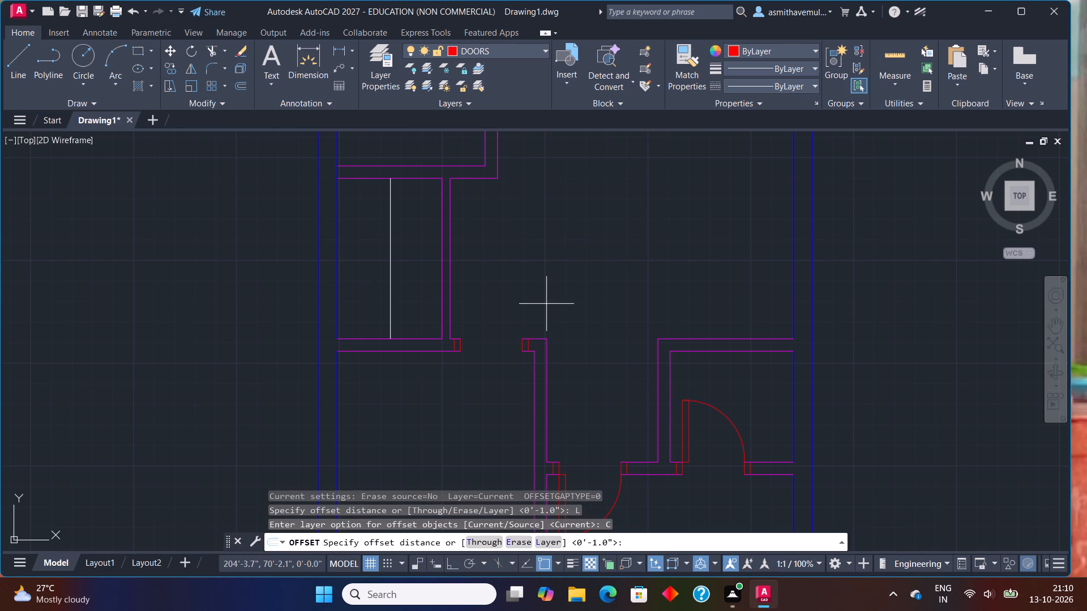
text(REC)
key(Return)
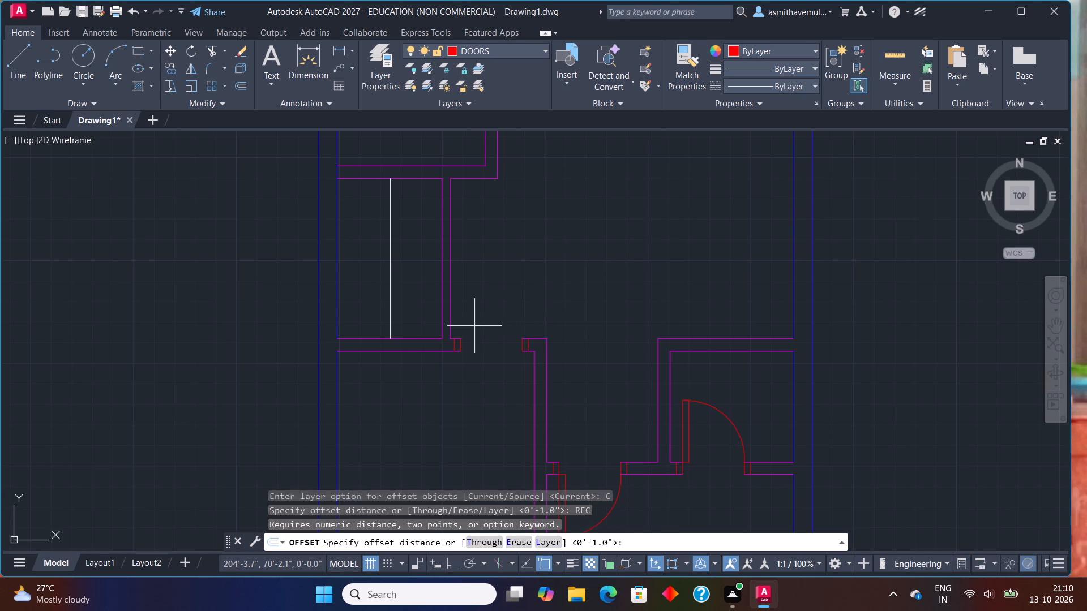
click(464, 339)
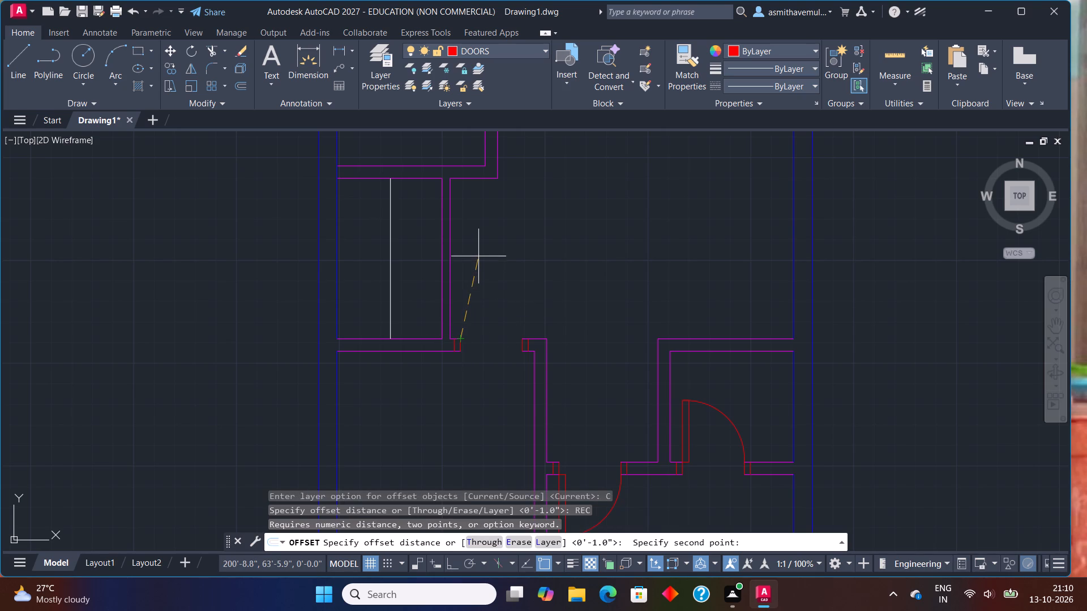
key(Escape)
Draw a 3" by 2'6" rectangle as the door leaf, rising from the inner corner of the left jamb beside the narrow room.
scroll(486, 296, up, 1)
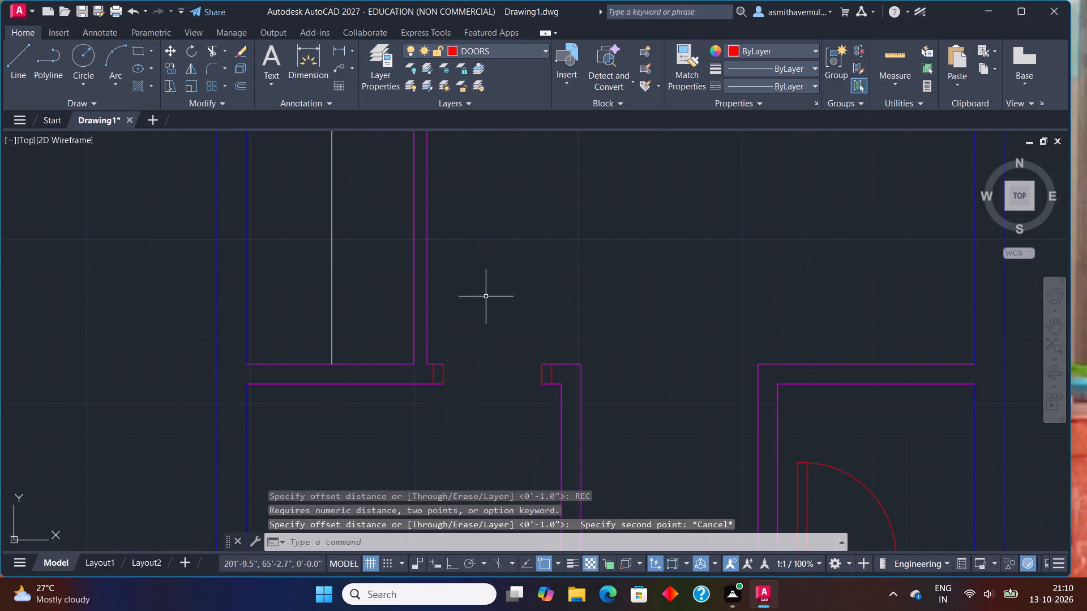
text(REC)
key(Return)
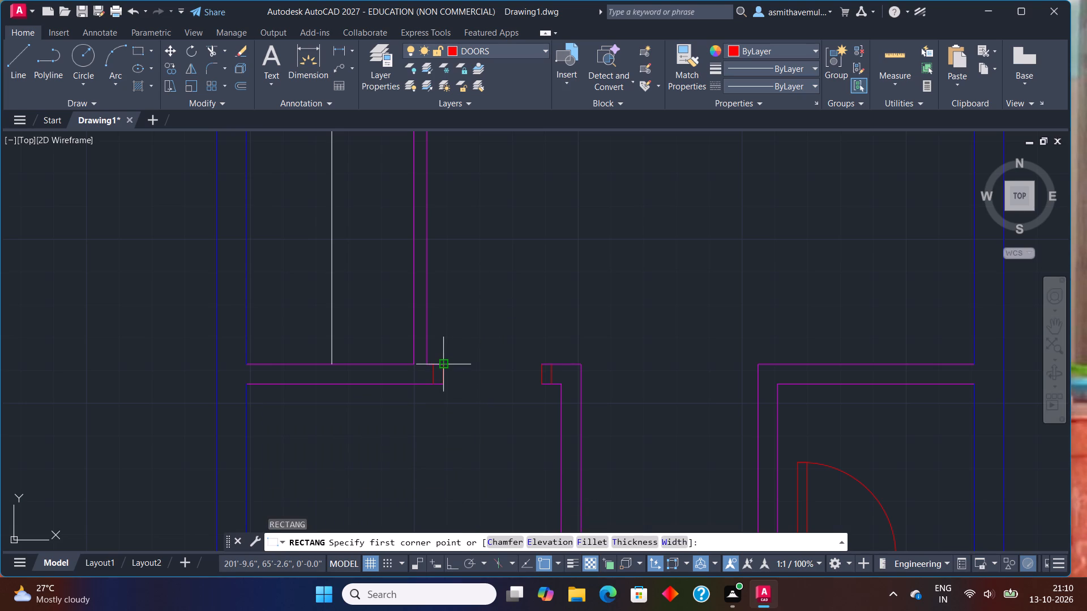
drag(446, 366, 450, 358)
key(d)
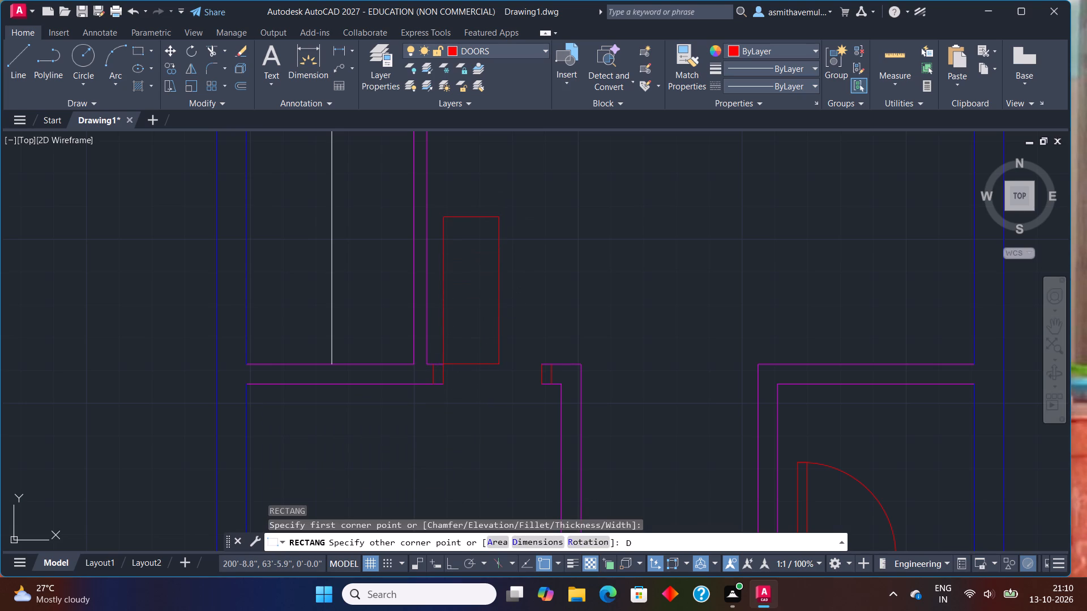
key(Return)
key(3)
key(shift+quotedbl)
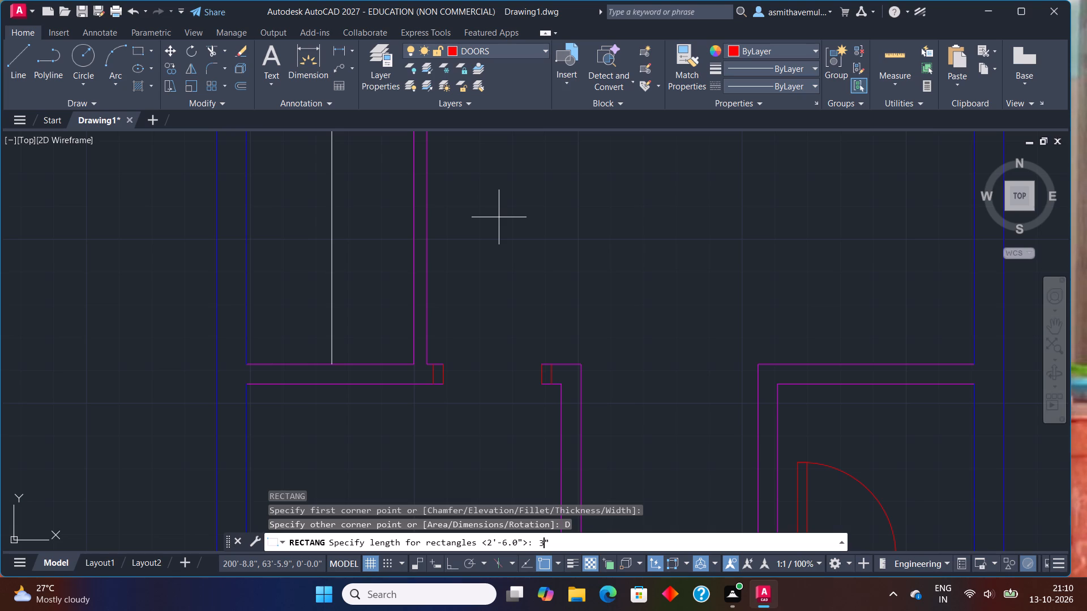
key(Return)
text(2'6)
key(shift+quotedbl)
key(Return)
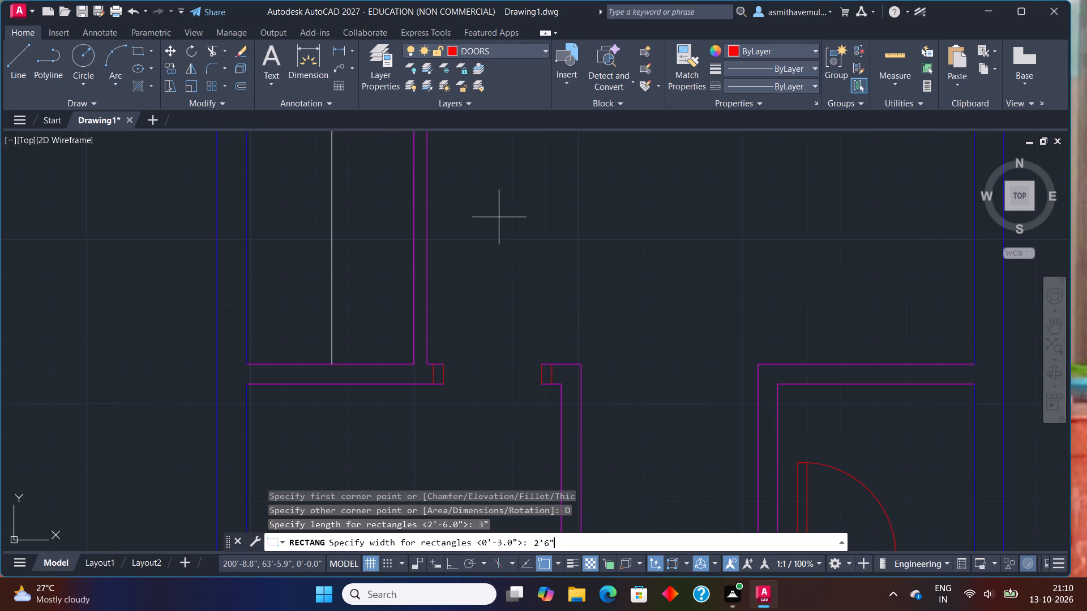
click(499, 217)
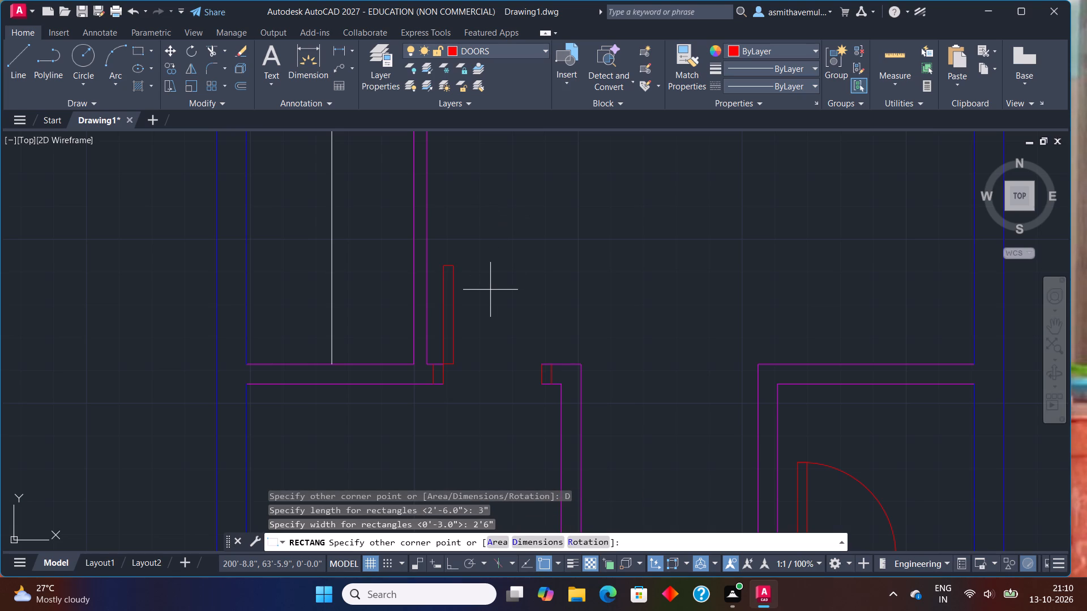
text(DLI)
key(Return)
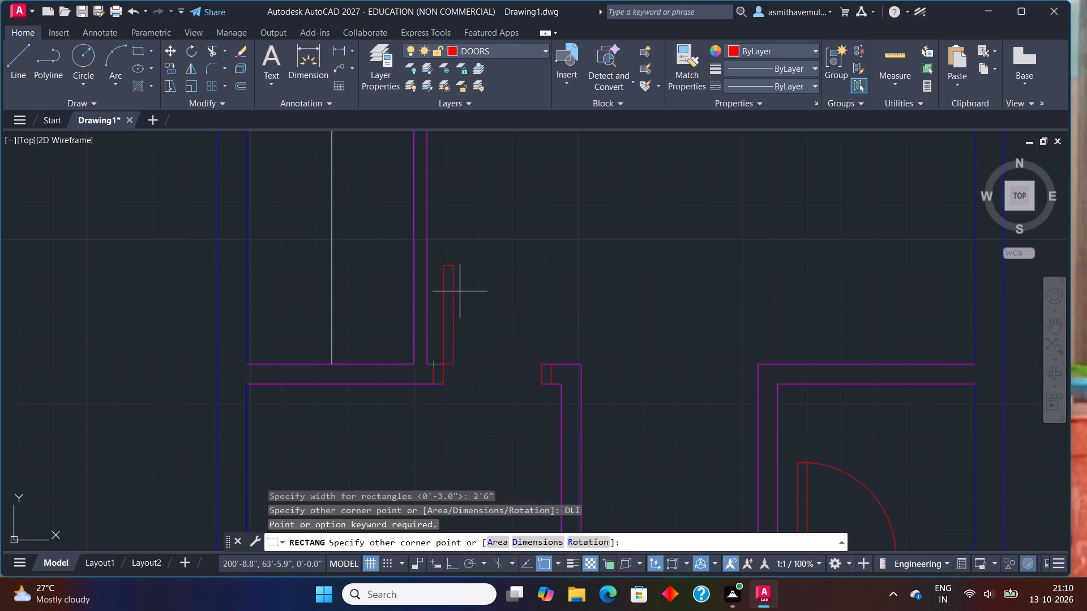
drag(460, 291, 464, 286)
Measure the width of the door opening between its two jambs with a linear dimension, without placing it.
scroll(523, 277, up, 1)
text(DLI)
key(Return)
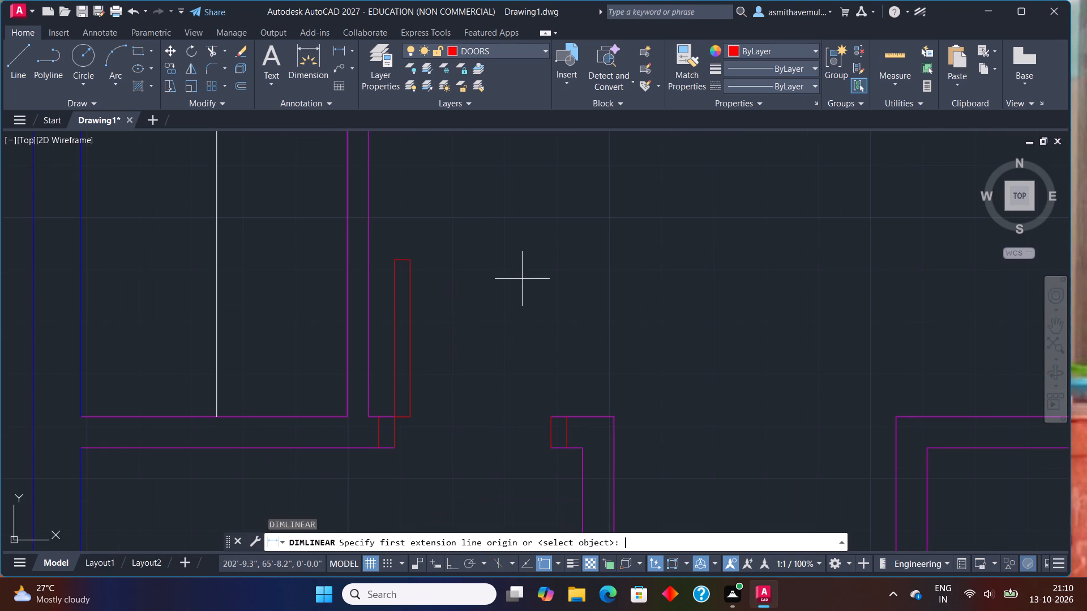
click(396, 429)
click(553, 429)
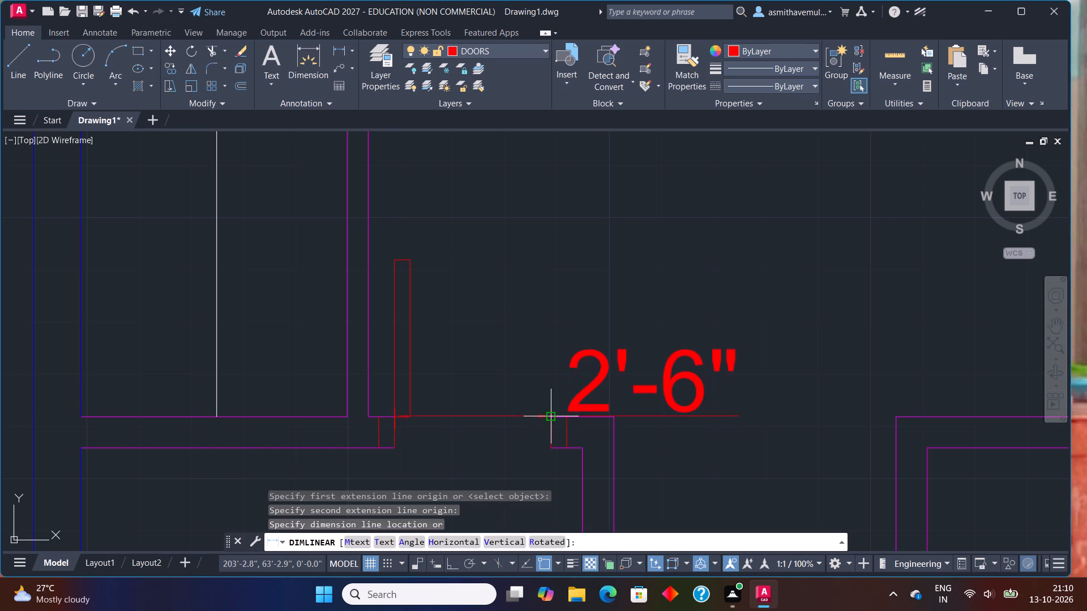
key(Escape)
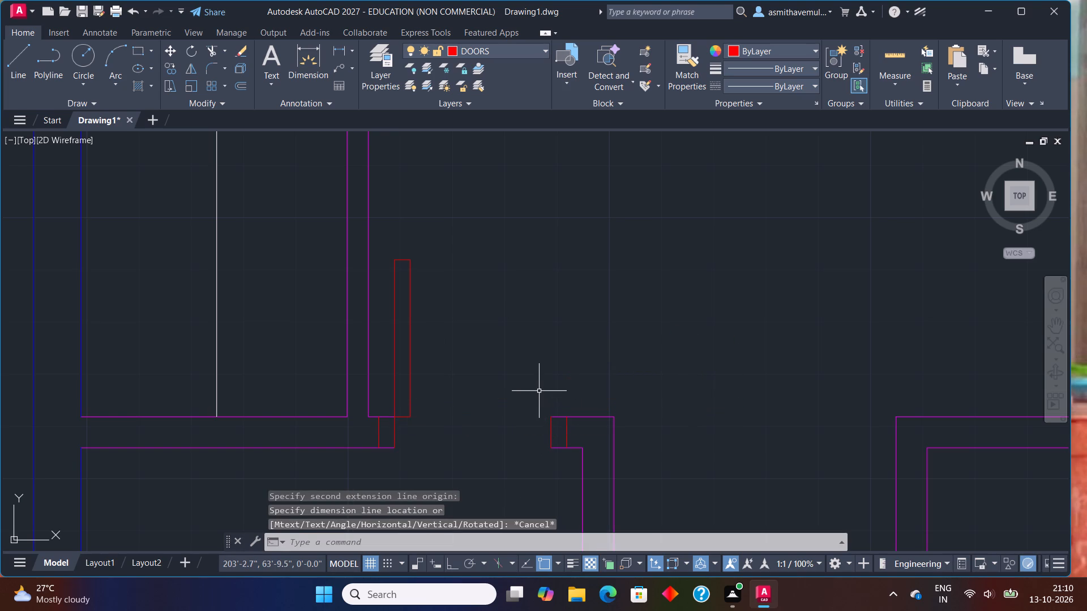
Draw the door swing as a three-point arc through the leaf's two top corners, ending at the opposite jamb's upper corner.
text(ARC)
key(Return)
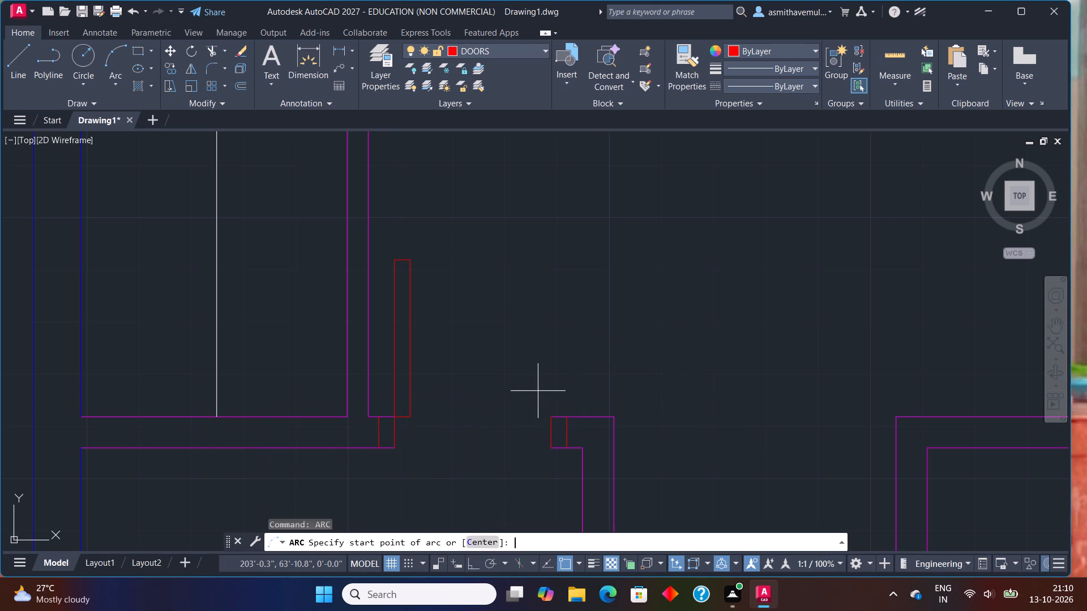
click(397, 257)
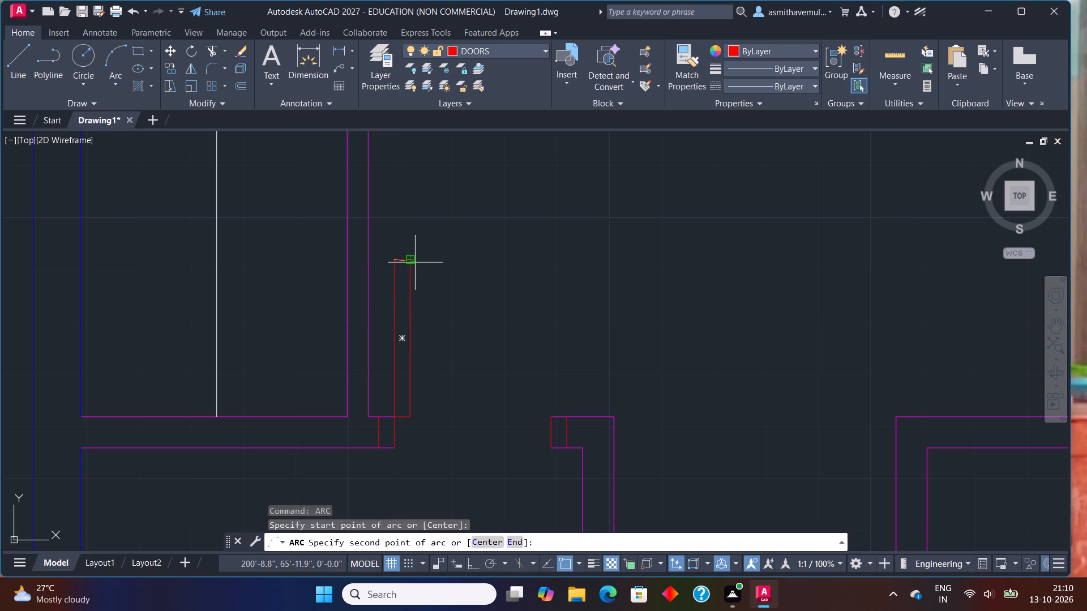
click(415, 259)
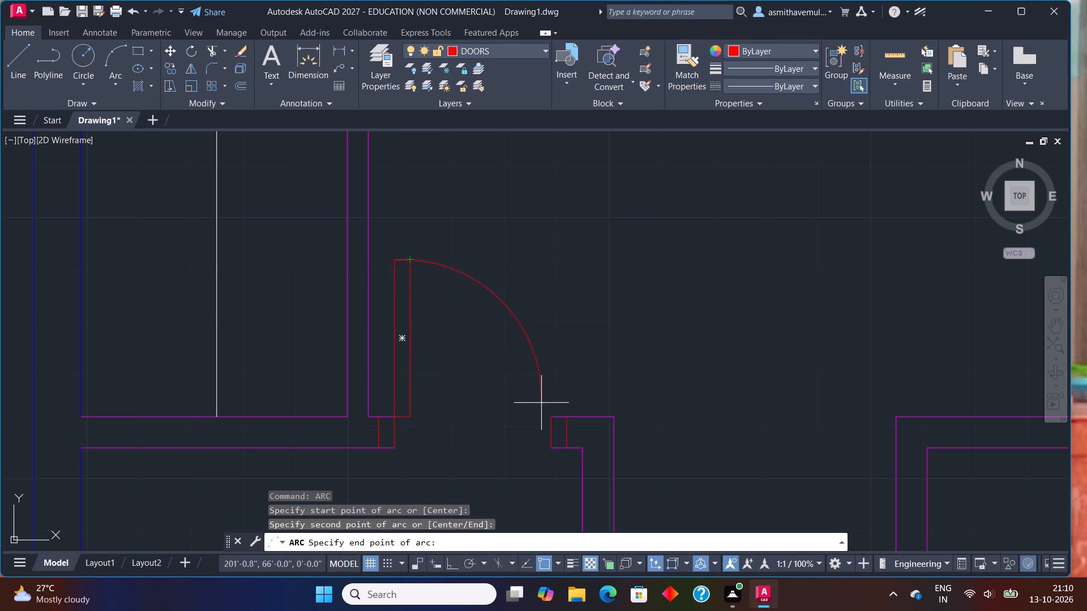
click(551, 419)
Extend two vertical wall lines across the horizontal wall above the passage between the two facing doors, one at each end.
scroll(498, 414, down, 1)
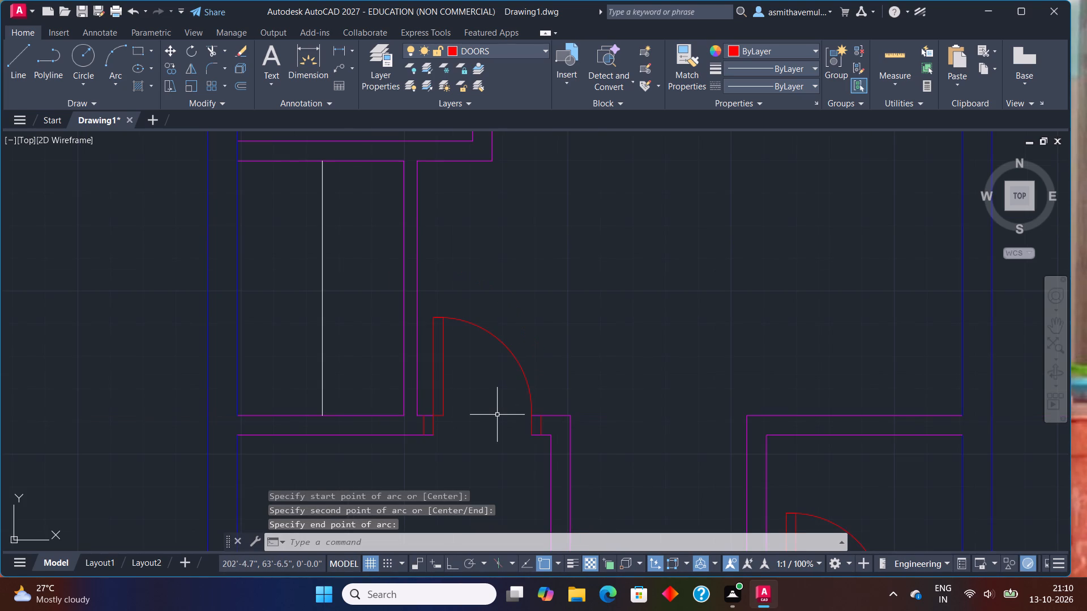
scroll(495, 406, down, 2)
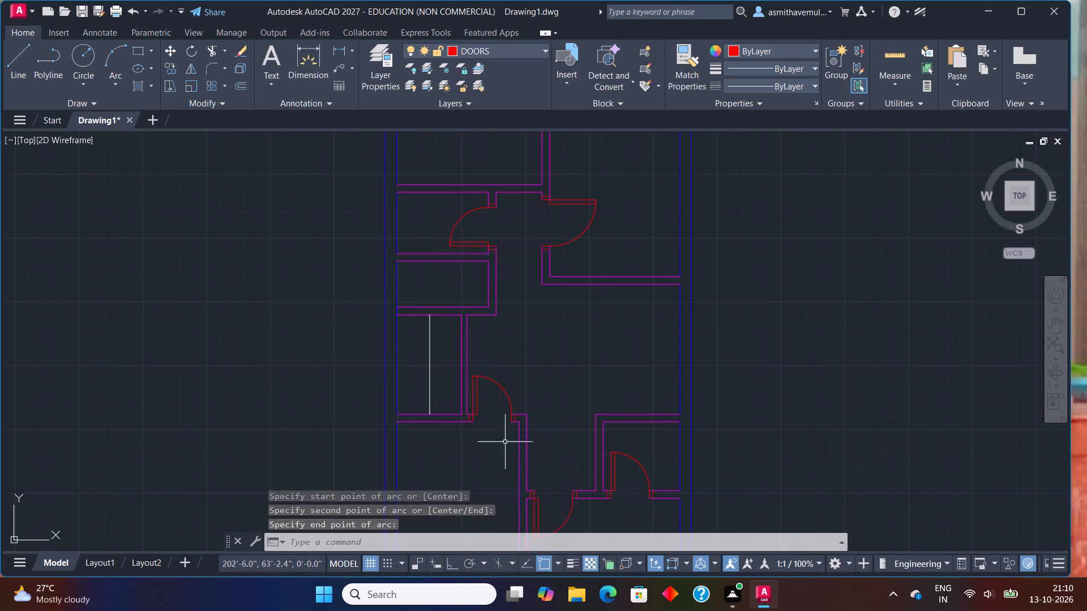
middle_drag(522, 470, 528, 394)
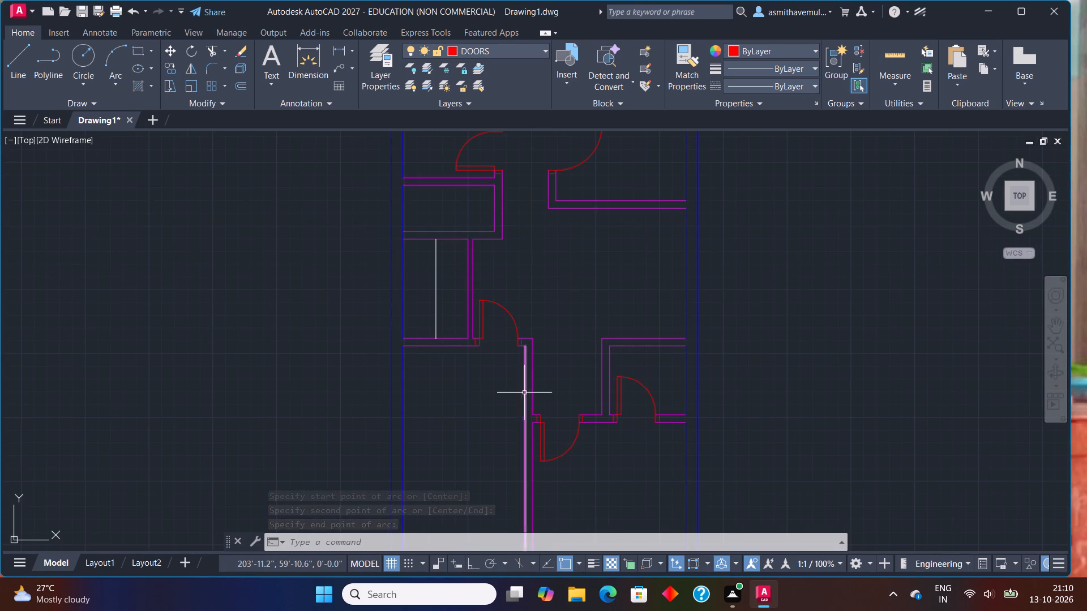
scroll(510, 377, down, 1)
middle_drag(515, 316, 497, 405)
scroll(495, 326, up, 1)
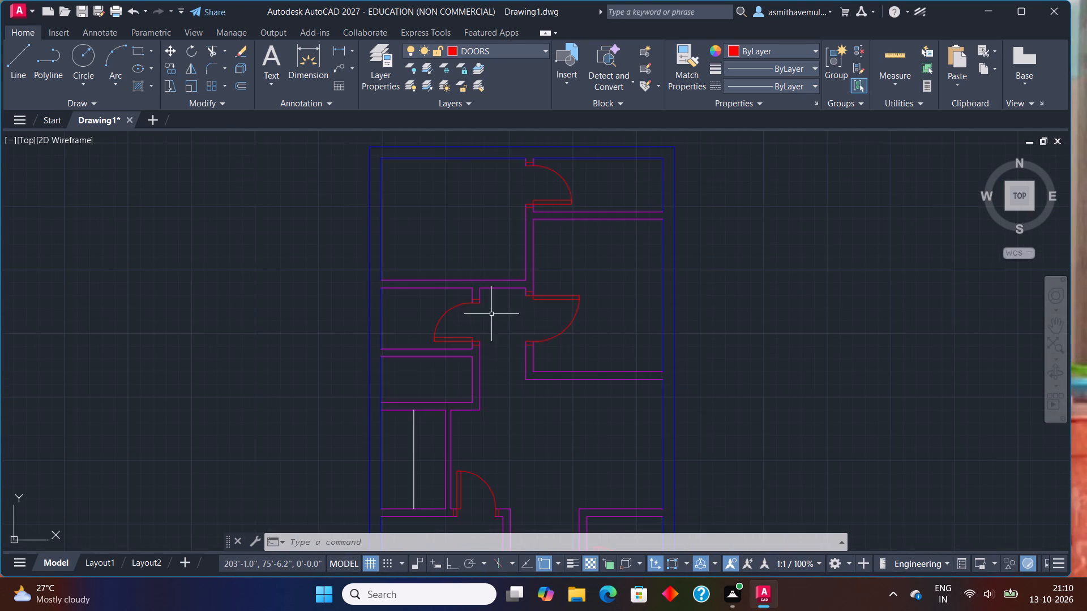
scroll(490, 312, up, 2)
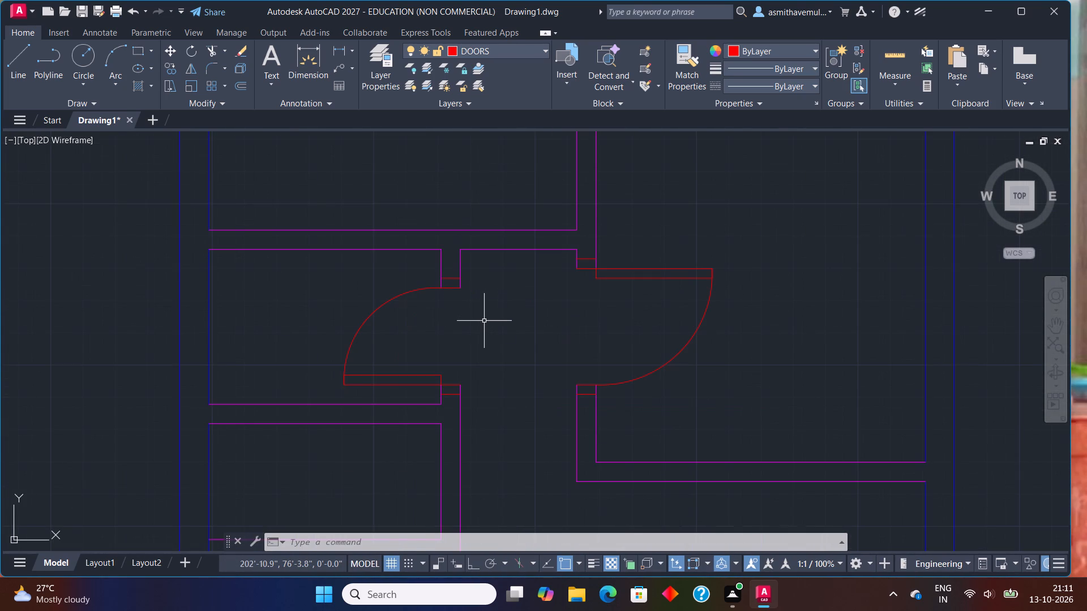
text(EXTEND)
key(Return)
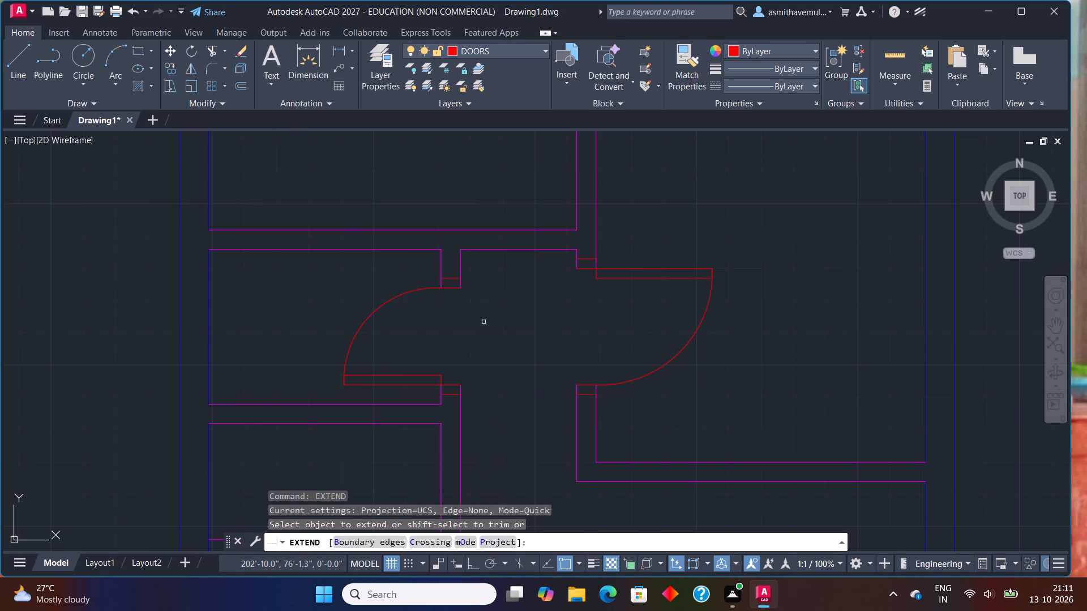
click(460, 256)
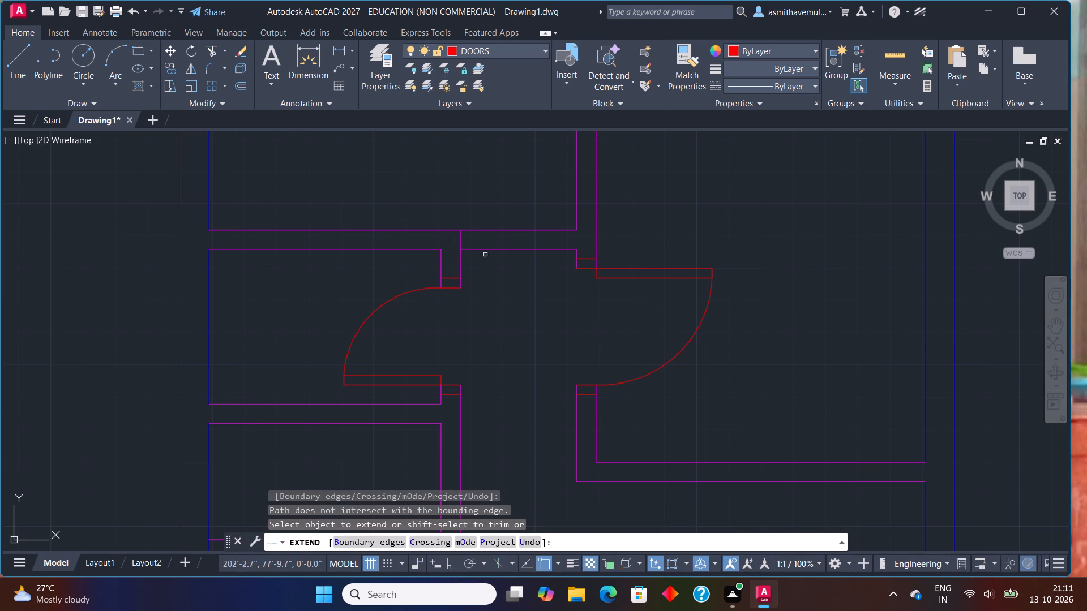
click(577, 220)
key(Escape)
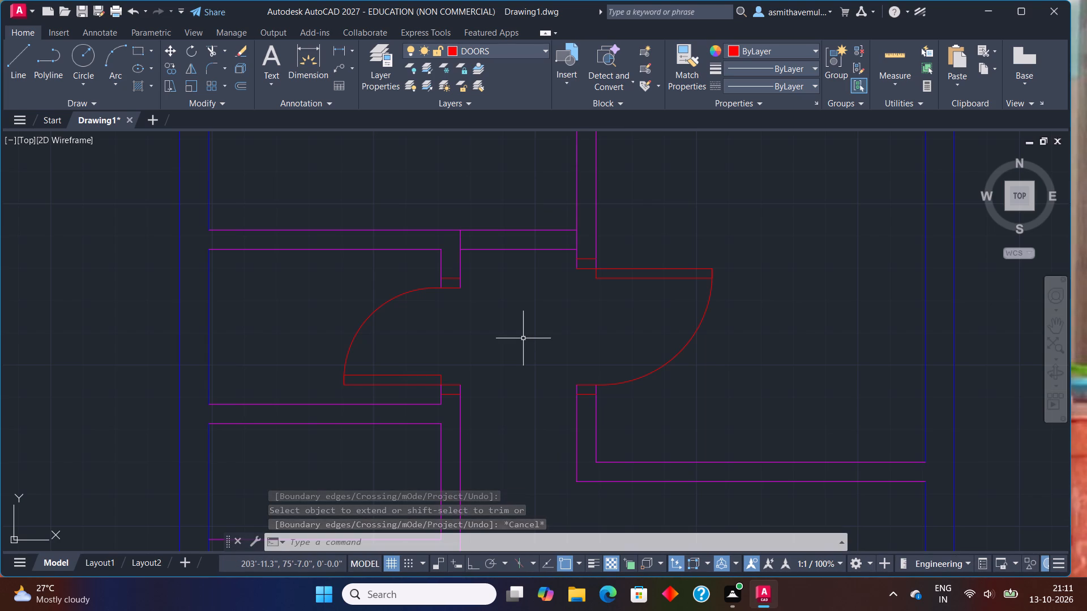
Trim away the two horizontal wall lines crossing the passage just above the two facing doors.
text(TRIM)
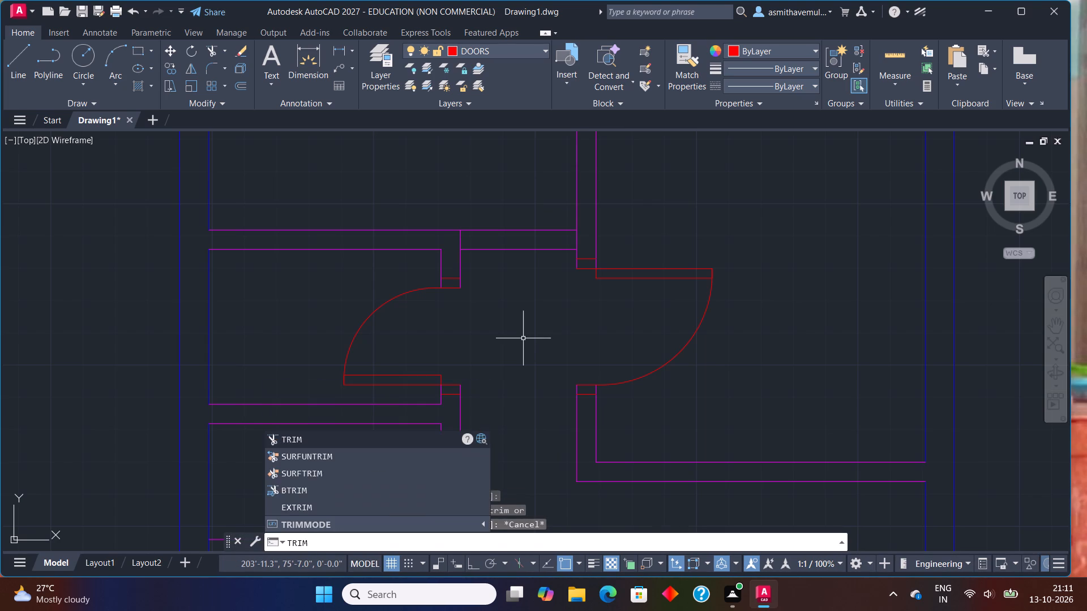
key(Return)
drag(514, 324, 513, 208)
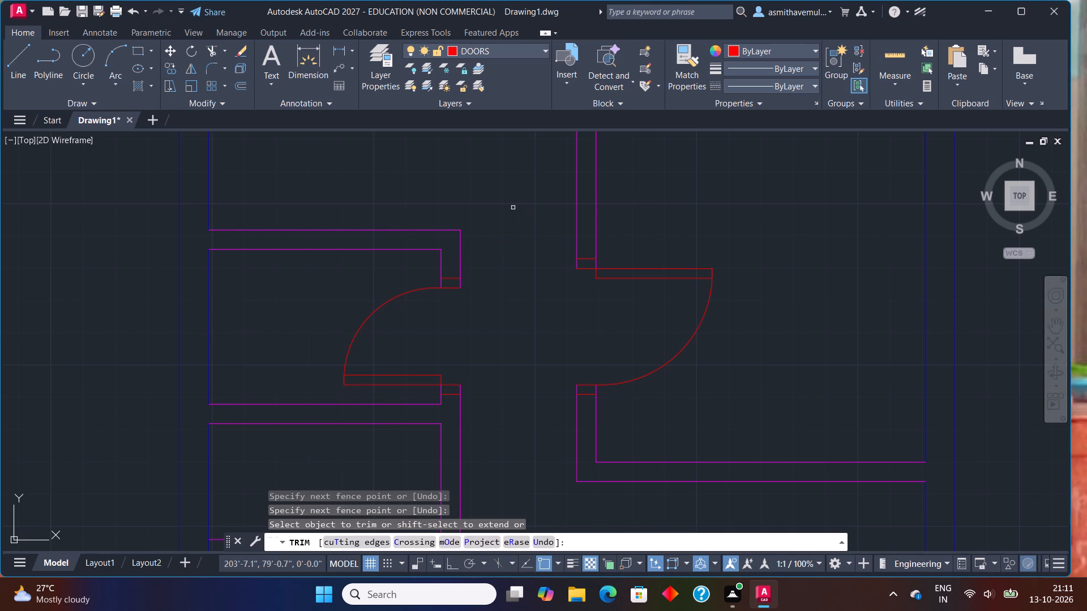
scroll(513, 208, down, 1)
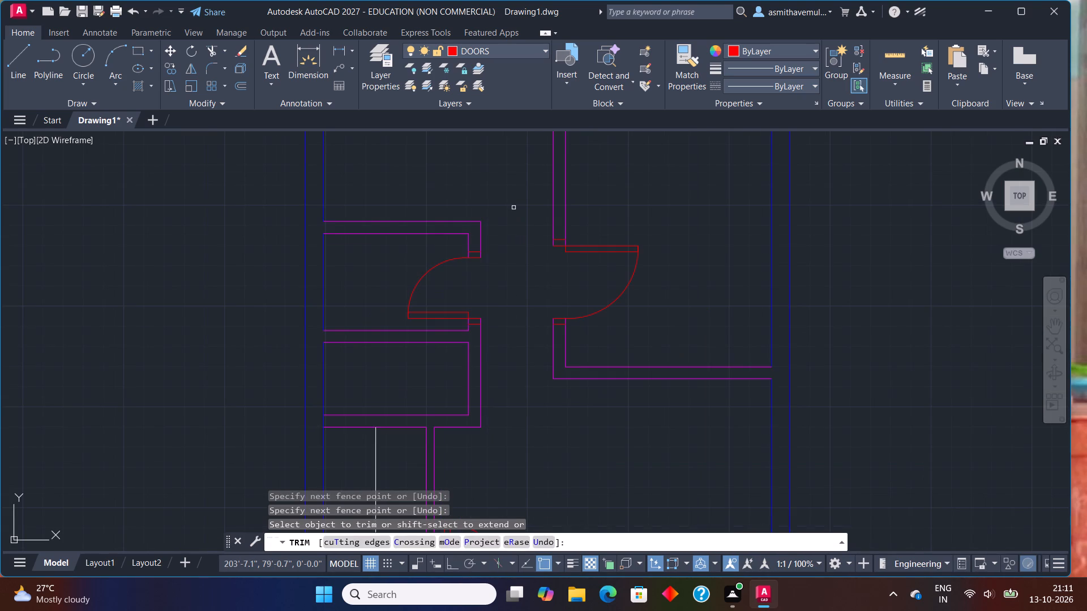
key(Escape)
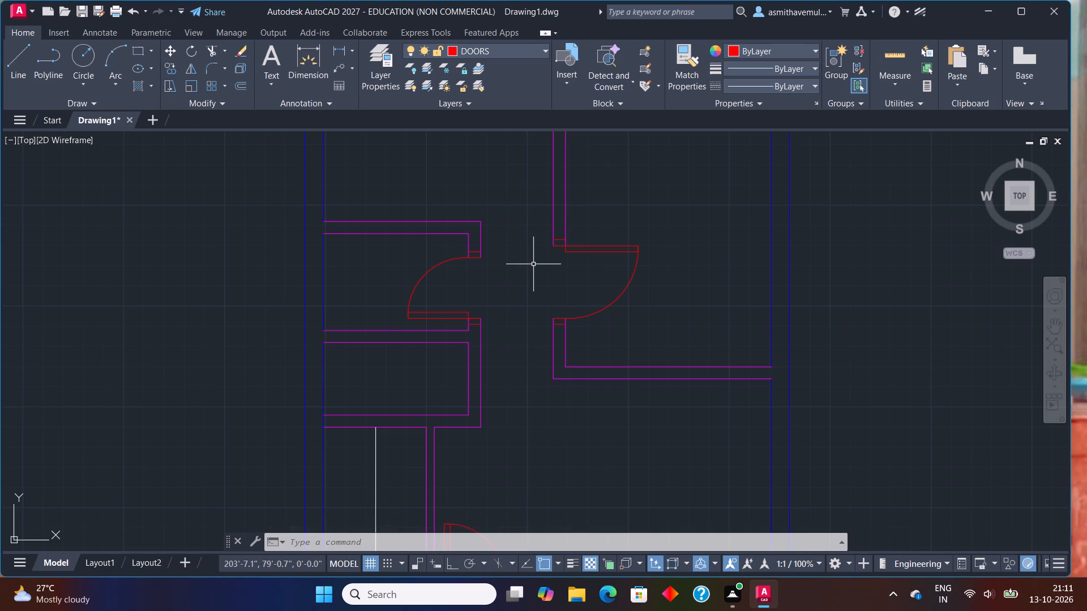
Make FURNITURE the current layer.
scroll(534, 264, down, 2)
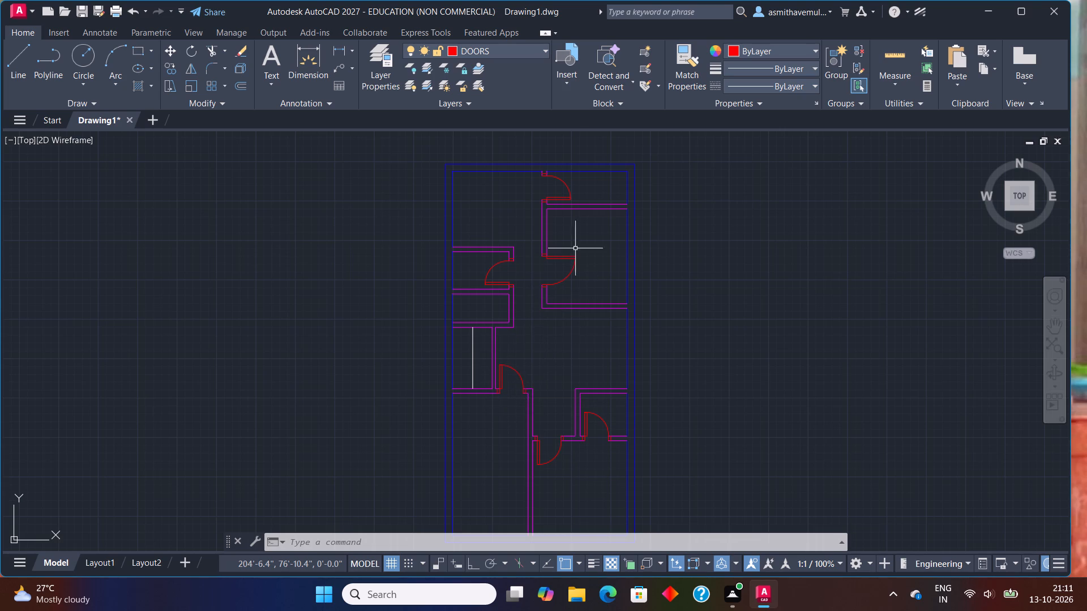
click(525, 47)
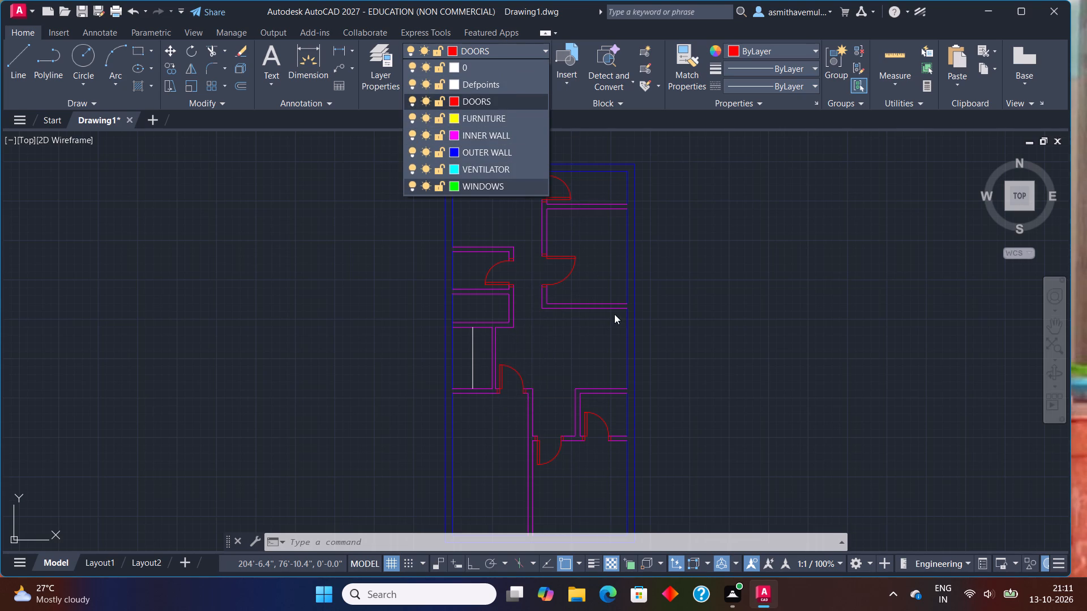
click(482, 119)
middle_drag(654, 279, 579, 295)
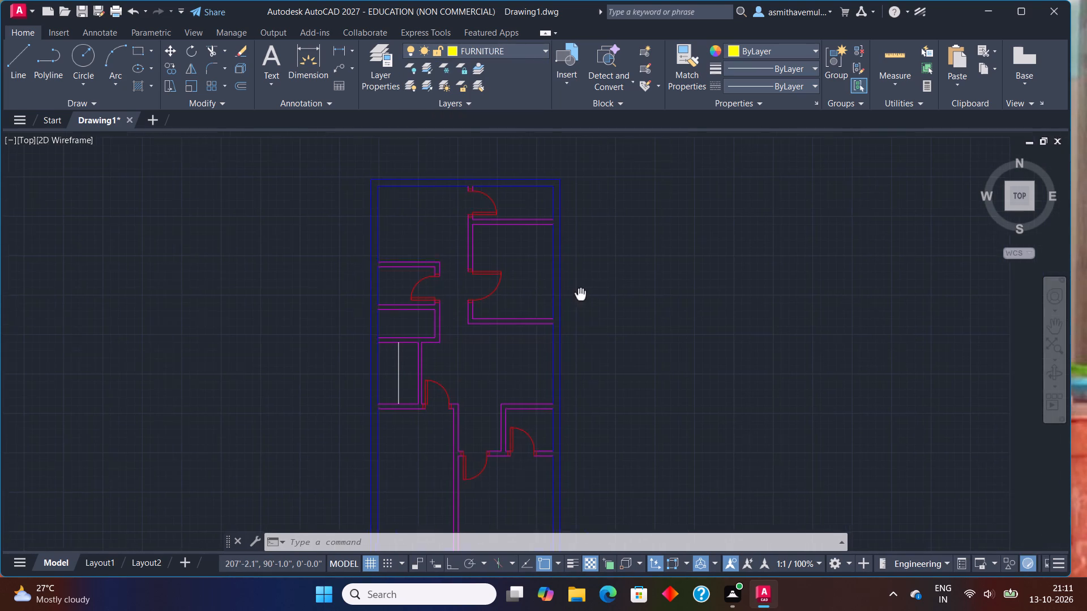
middle_drag(579, 295, 578, 295)
Set the Offset command's layer option to Current.
key(o)
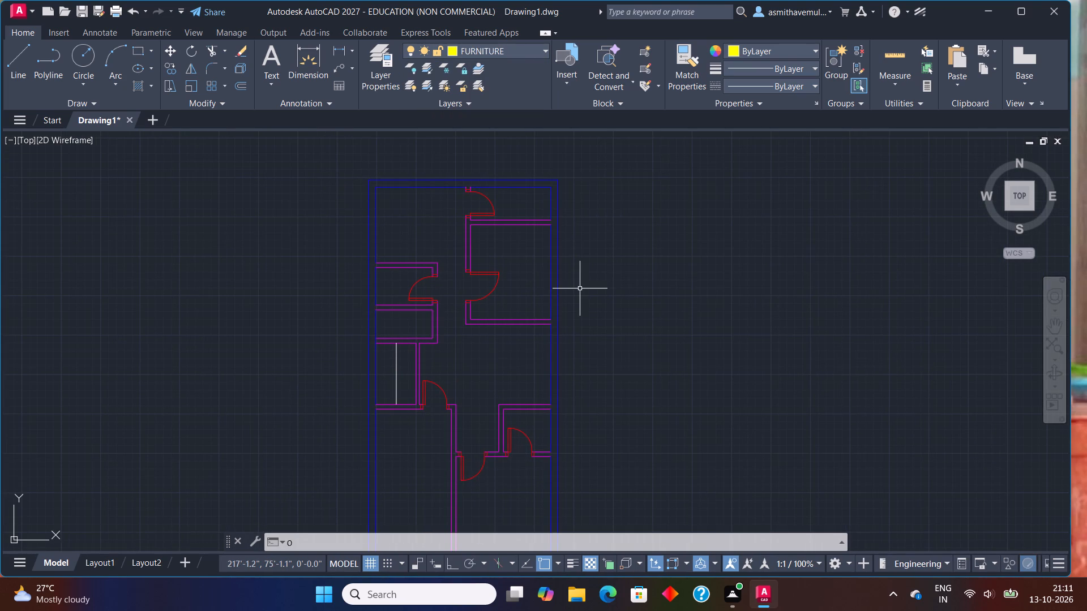
key(Return)
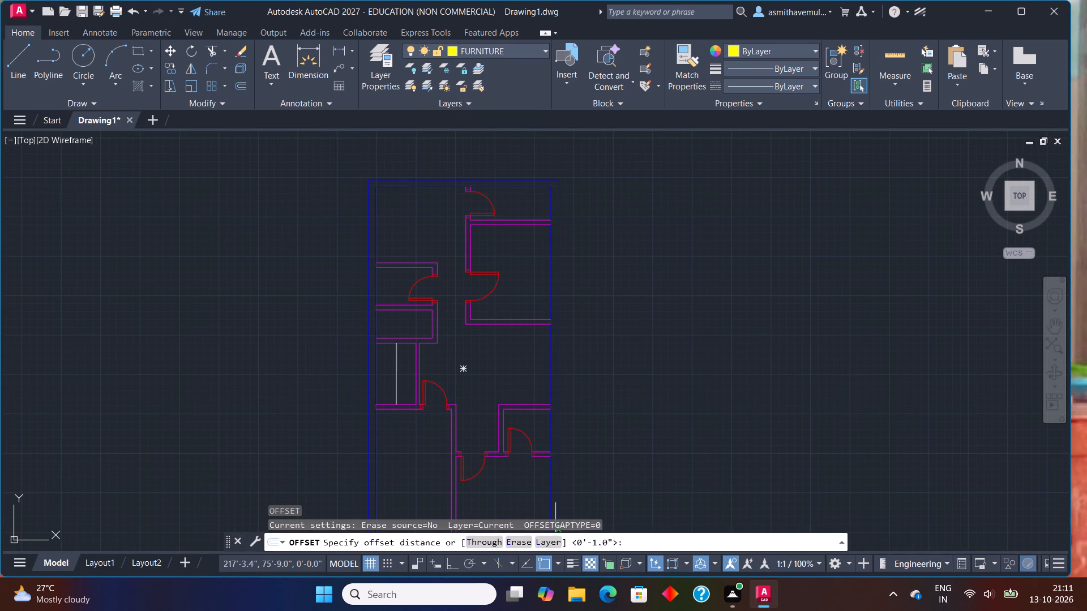
click(553, 539)
click(547, 539)
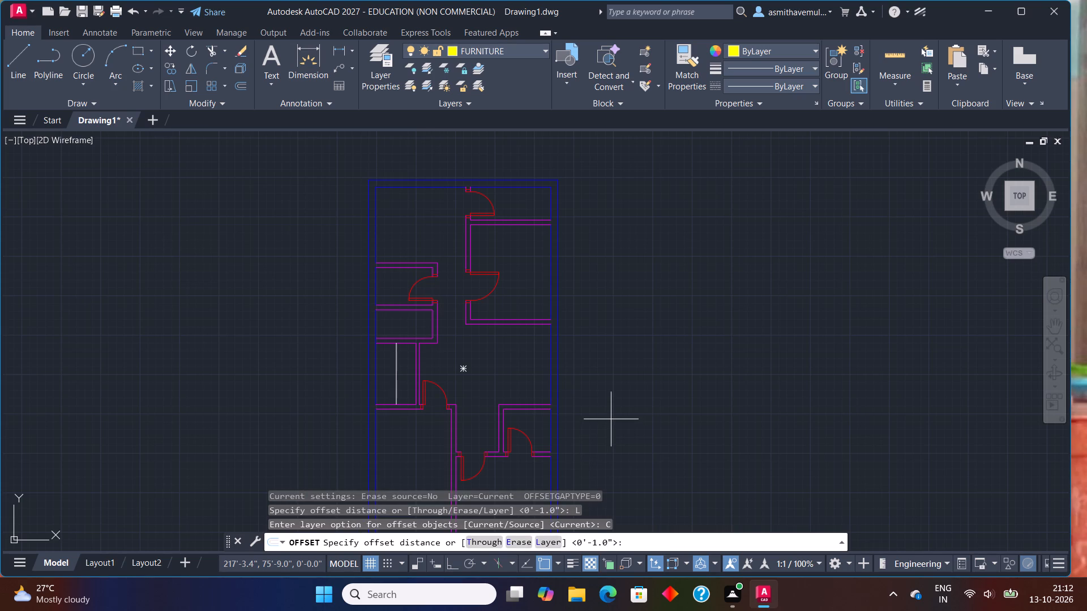
Open DesignCenter to access the Home - Space Planner furniture blocks.
key(ctrl+2)
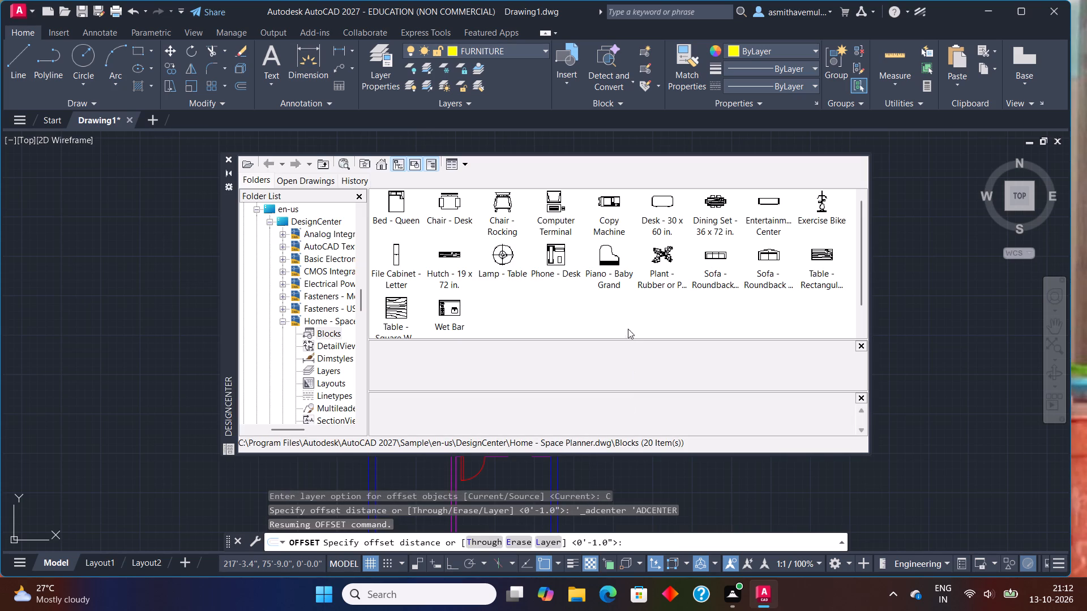
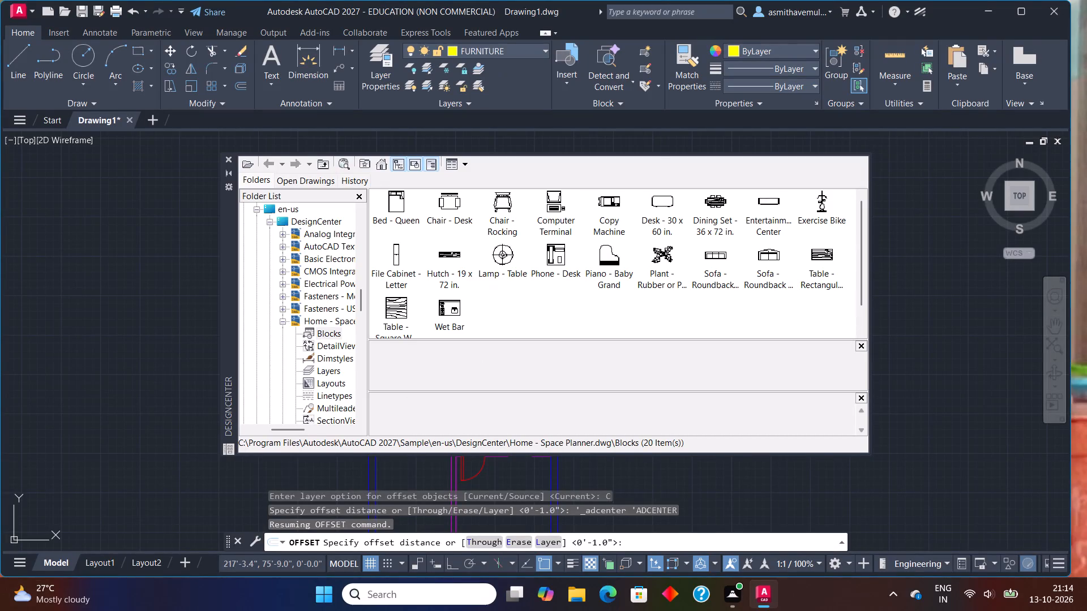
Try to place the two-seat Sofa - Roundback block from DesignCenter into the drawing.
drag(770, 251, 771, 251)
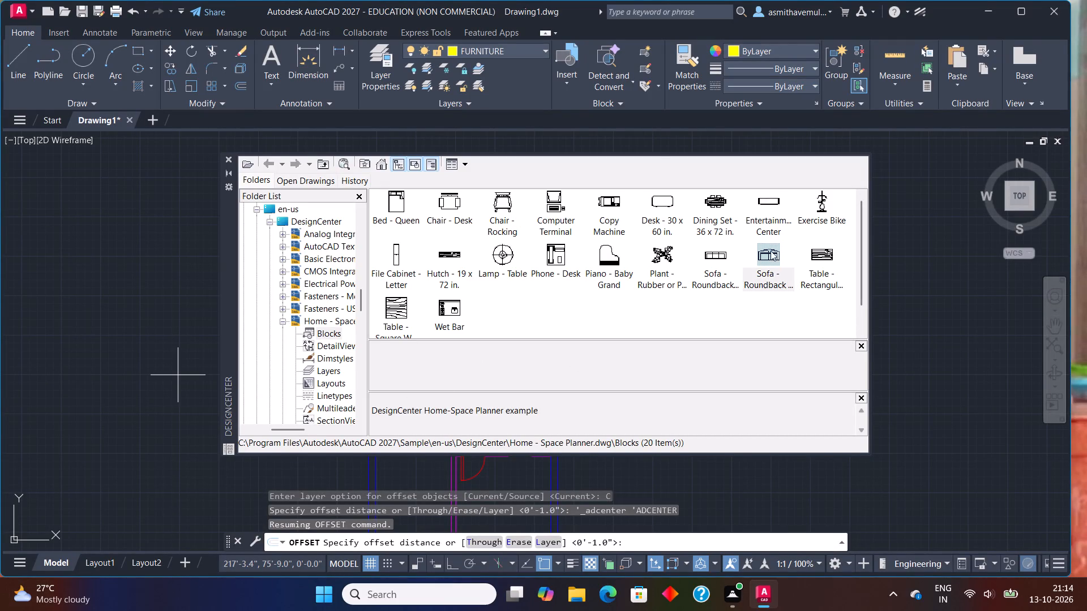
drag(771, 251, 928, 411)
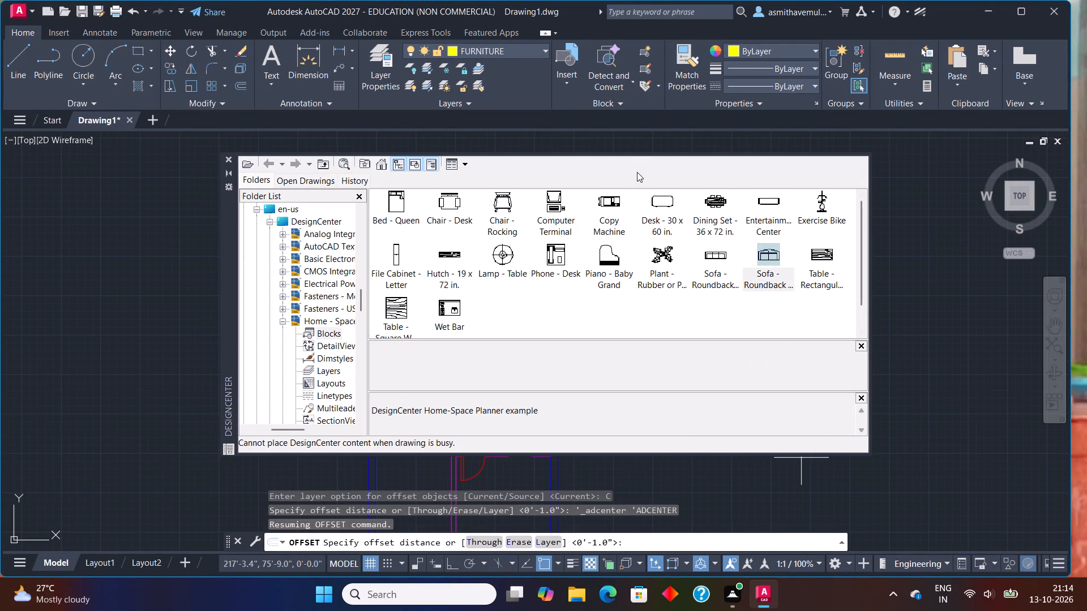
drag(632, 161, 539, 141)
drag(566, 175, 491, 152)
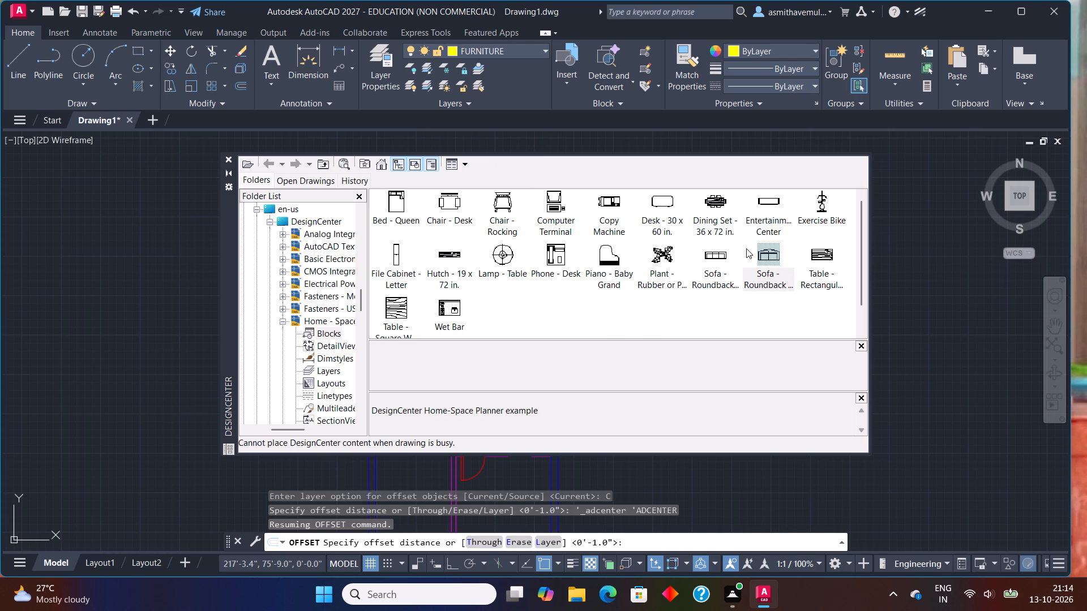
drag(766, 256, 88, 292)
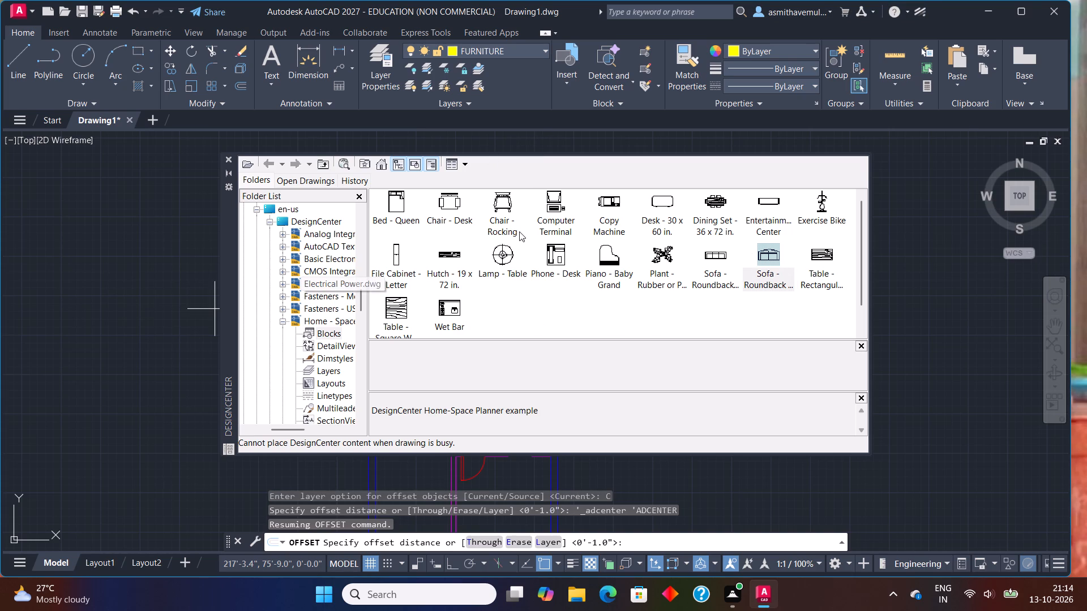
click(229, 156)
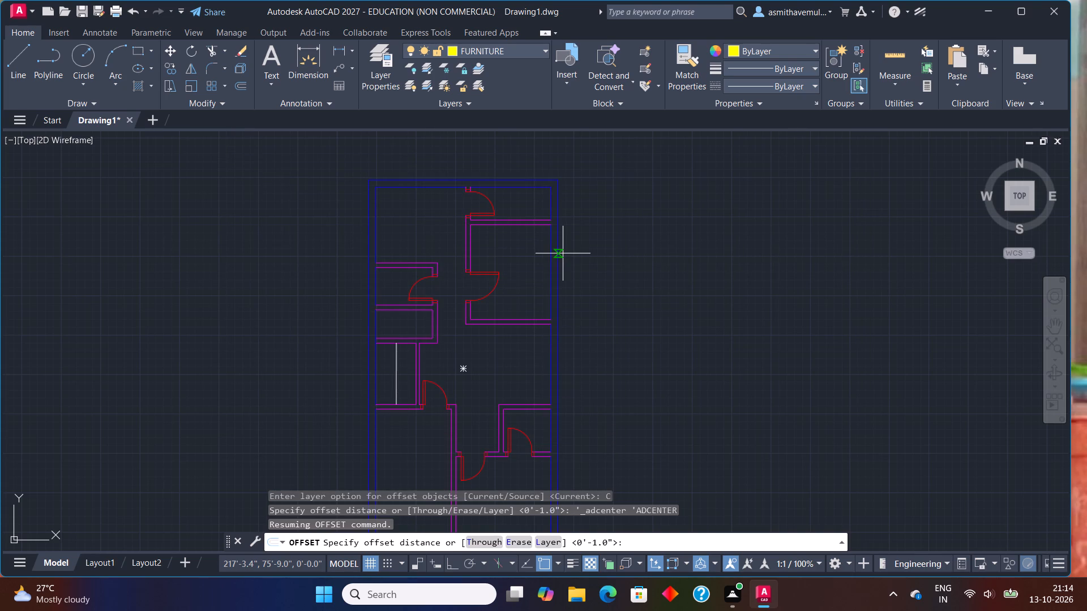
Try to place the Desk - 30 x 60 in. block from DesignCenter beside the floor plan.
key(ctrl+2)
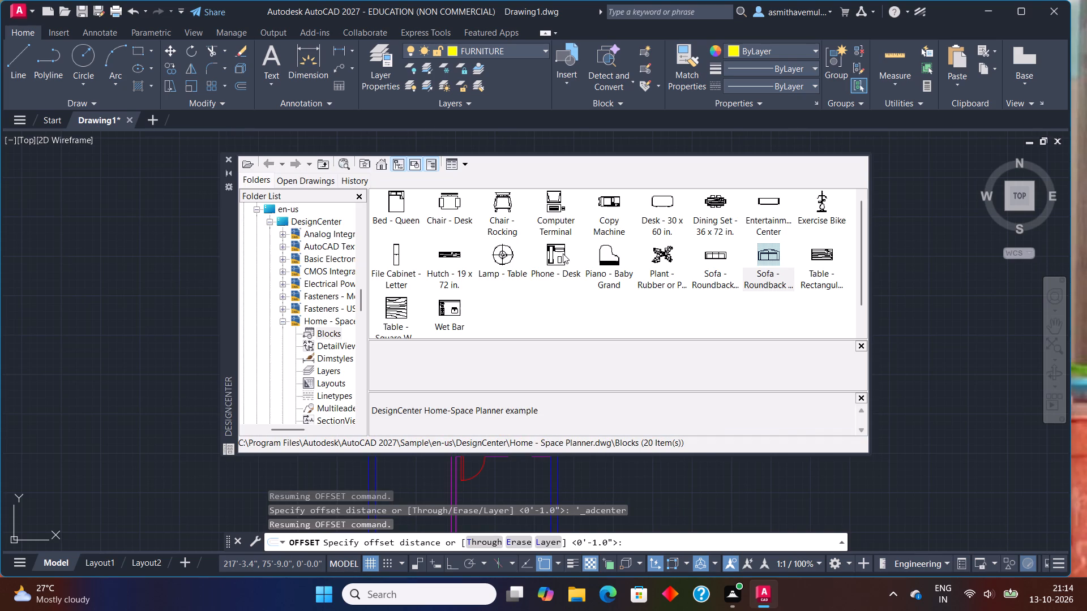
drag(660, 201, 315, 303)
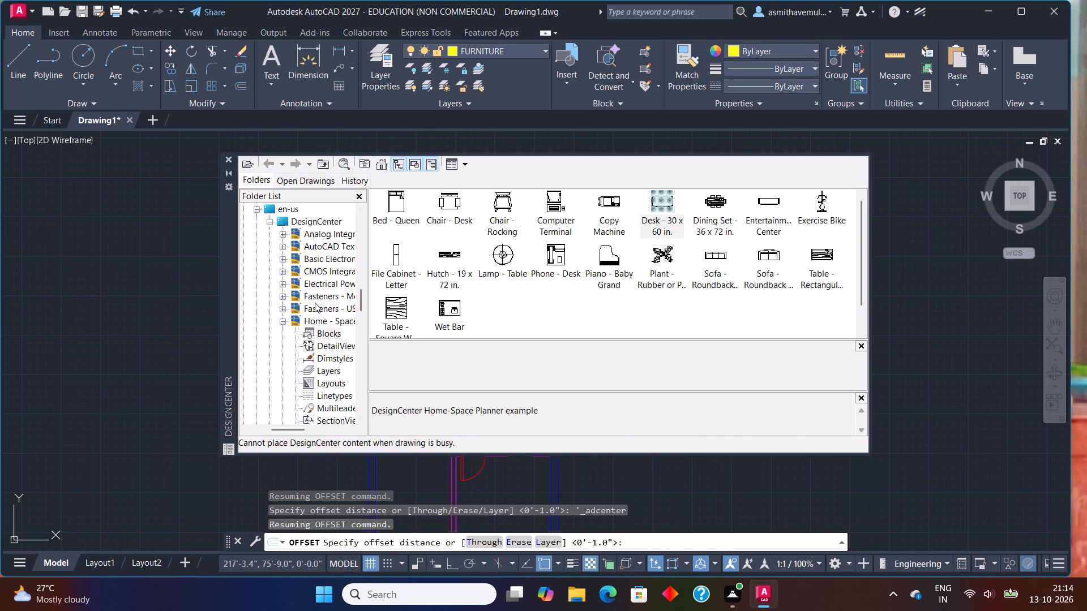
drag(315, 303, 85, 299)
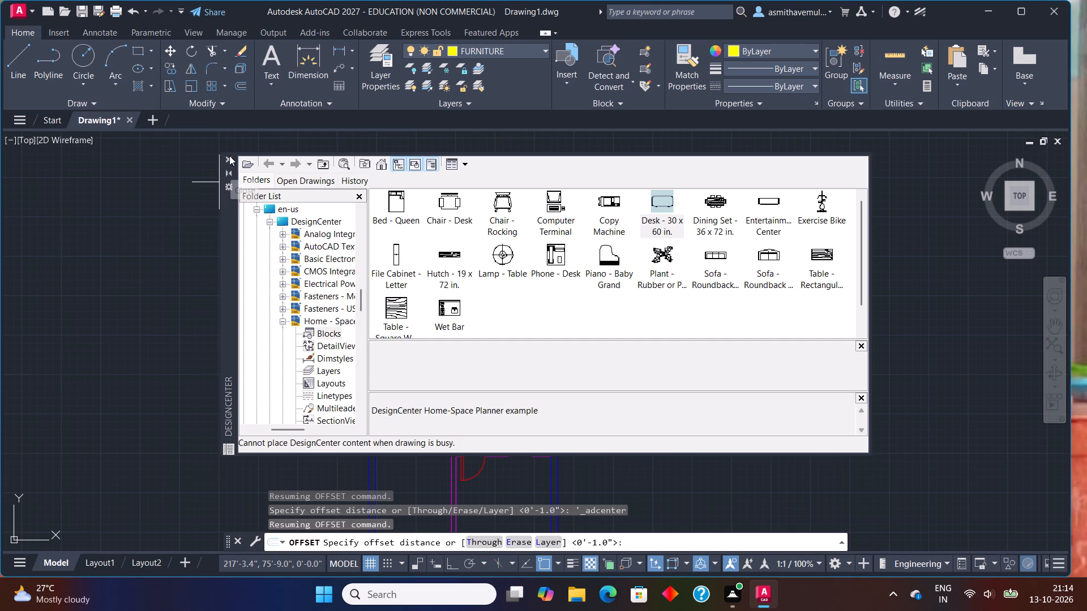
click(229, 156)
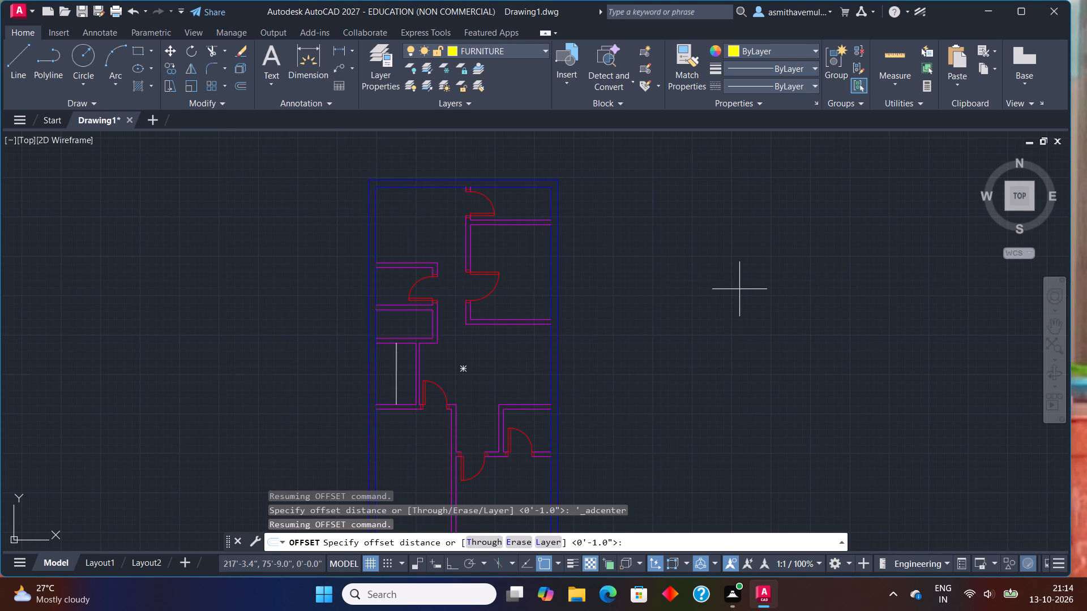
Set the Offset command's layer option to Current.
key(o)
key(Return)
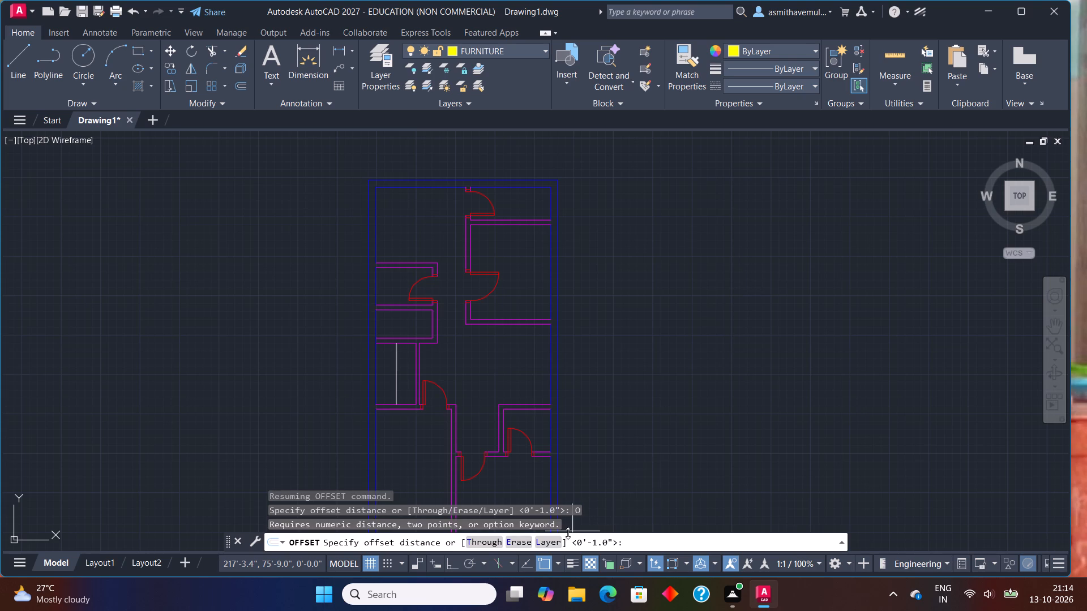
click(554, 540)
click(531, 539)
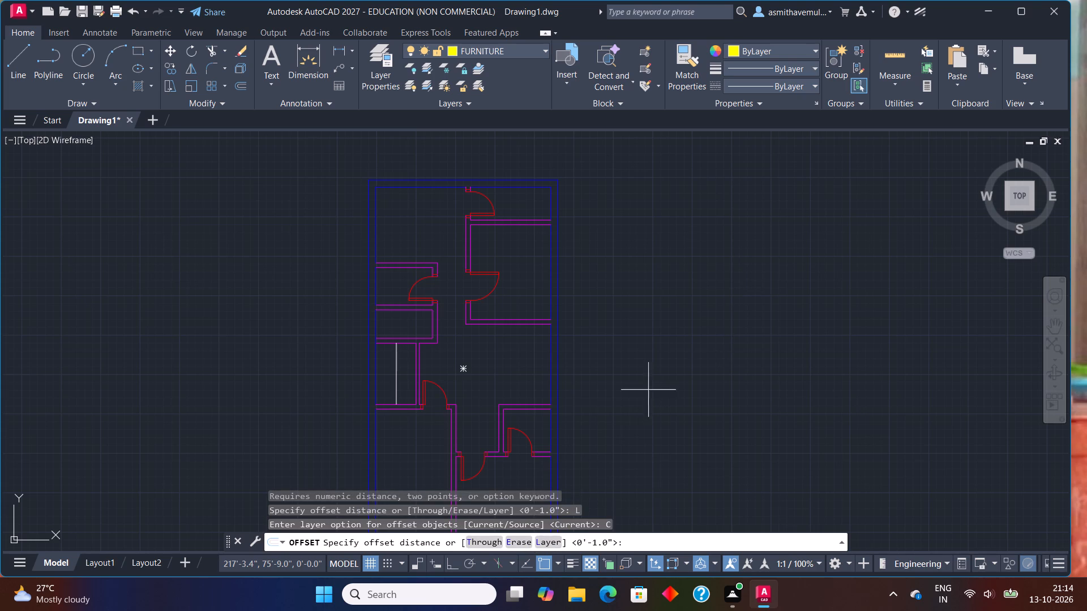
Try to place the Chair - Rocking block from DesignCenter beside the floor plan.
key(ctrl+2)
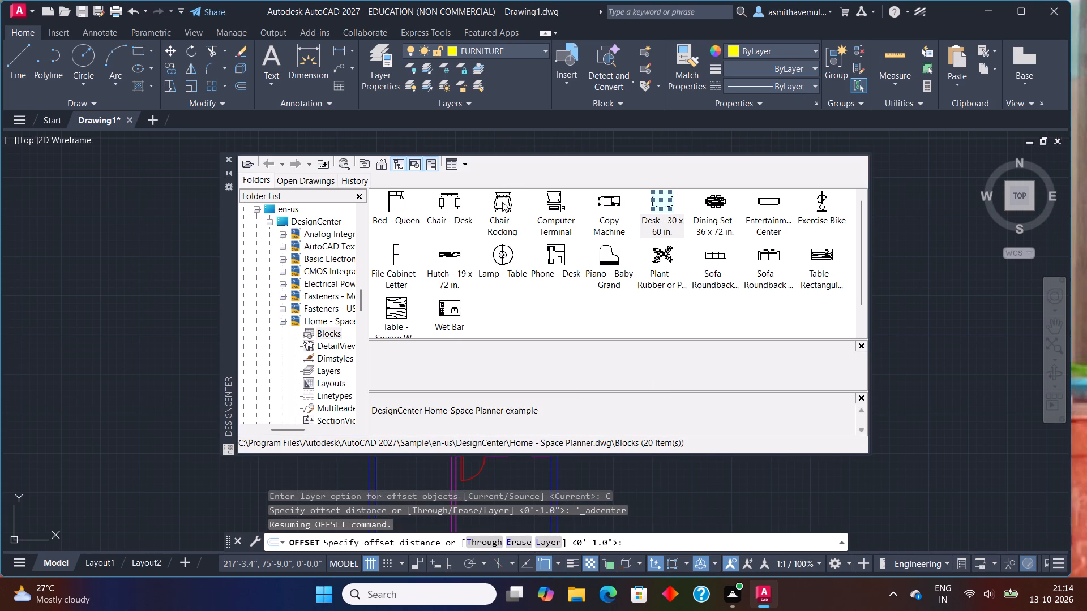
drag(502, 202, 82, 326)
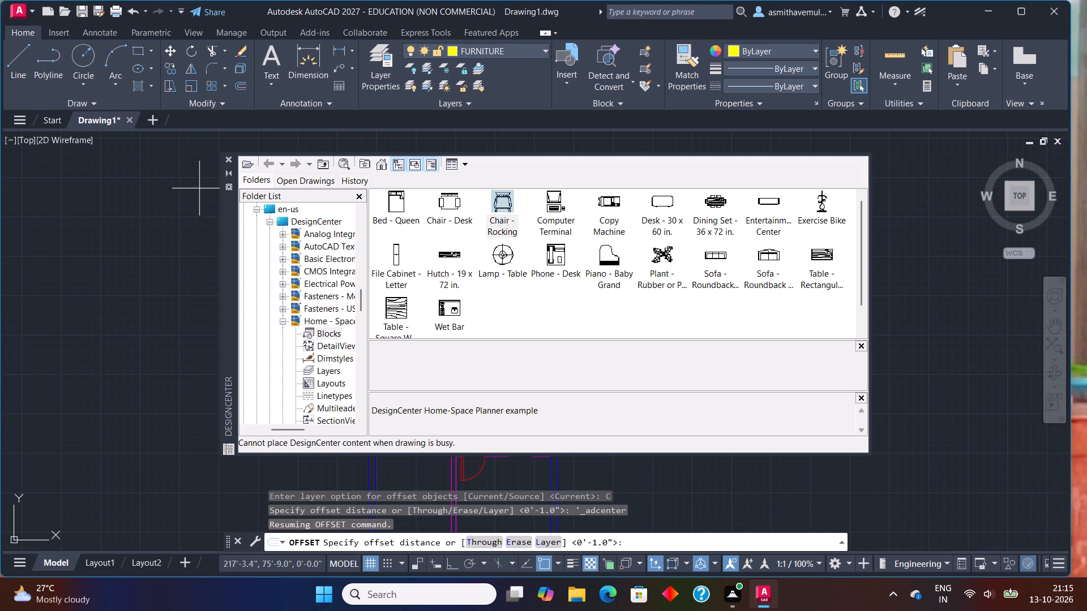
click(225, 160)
Insert the Vehicles - Imperial block from the architectural tool palette into the empty space to the right of the floor plan.
scroll(541, 330, down, 2)
scroll(572, 304, up, 1)
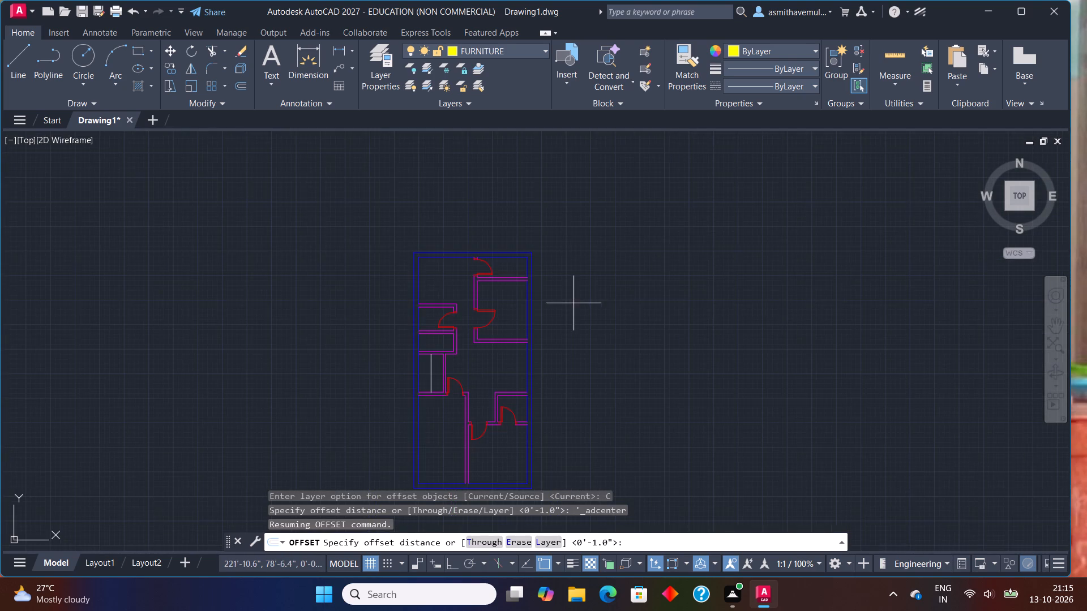
middle_drag(574, 303, 352, 307)
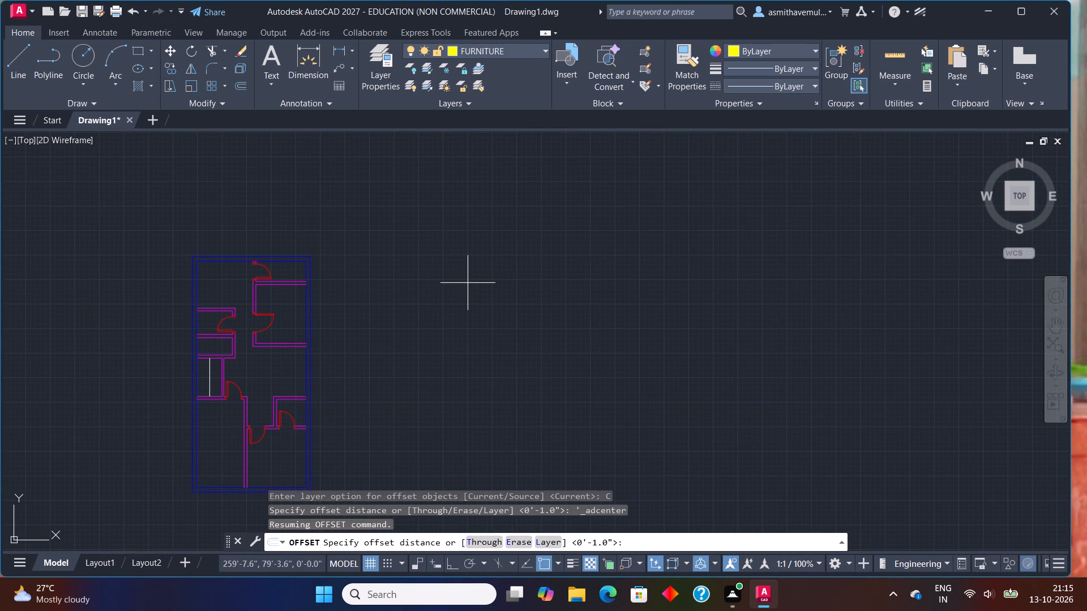
key(ctrl+3)
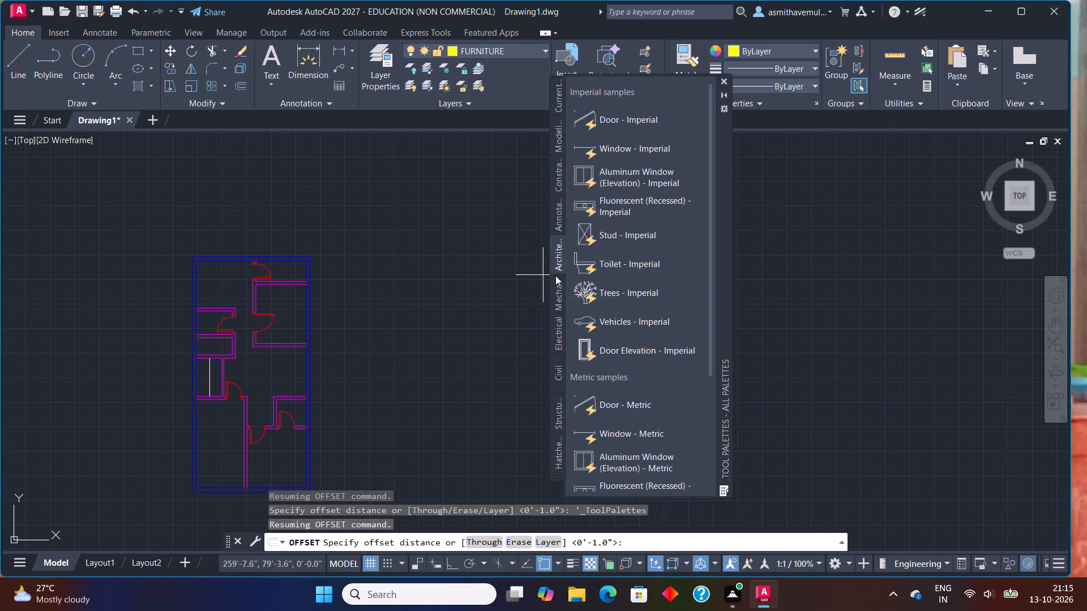
drag(582, 278, 767, 355)
drag(767, 355, 771, 351)
drag(585, 313, 637, 320)
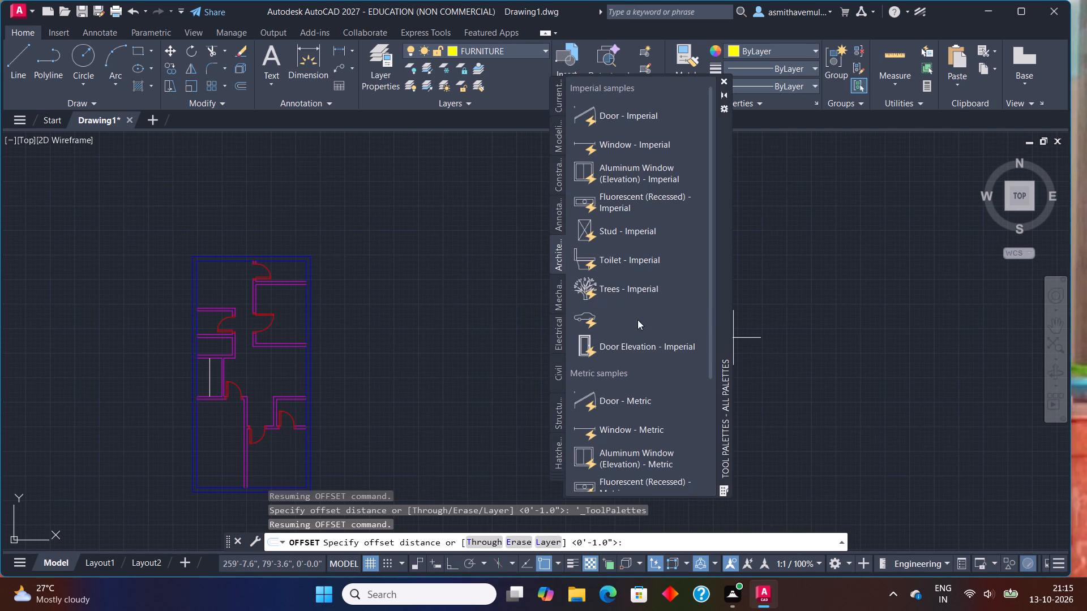
drag(637, 320, 802, 324)
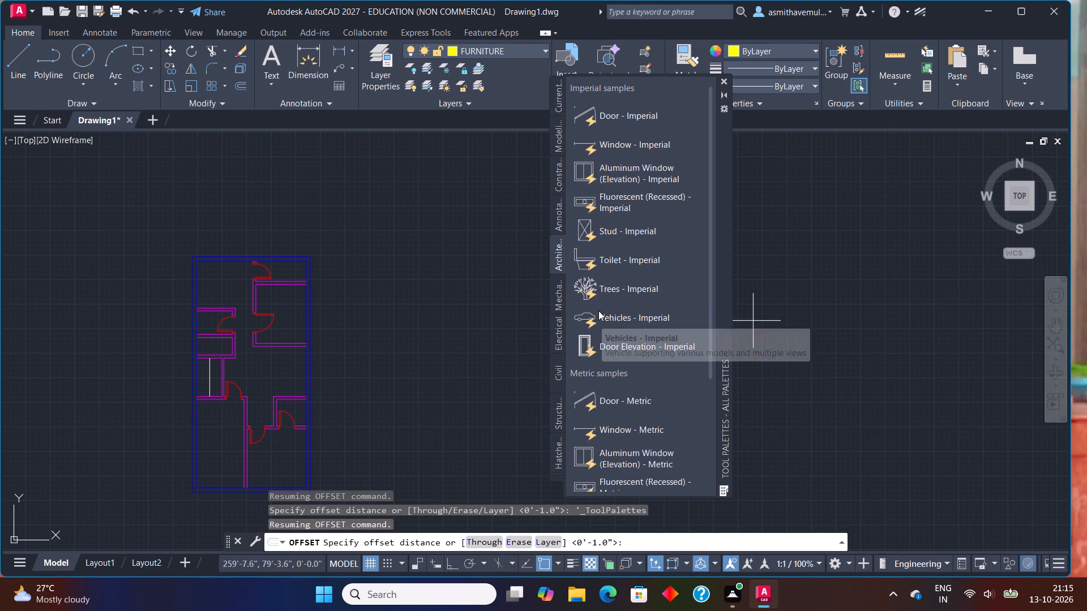
double_click(598, 311)
double_click(601, 314)
drag(601, 315, 706, 315)
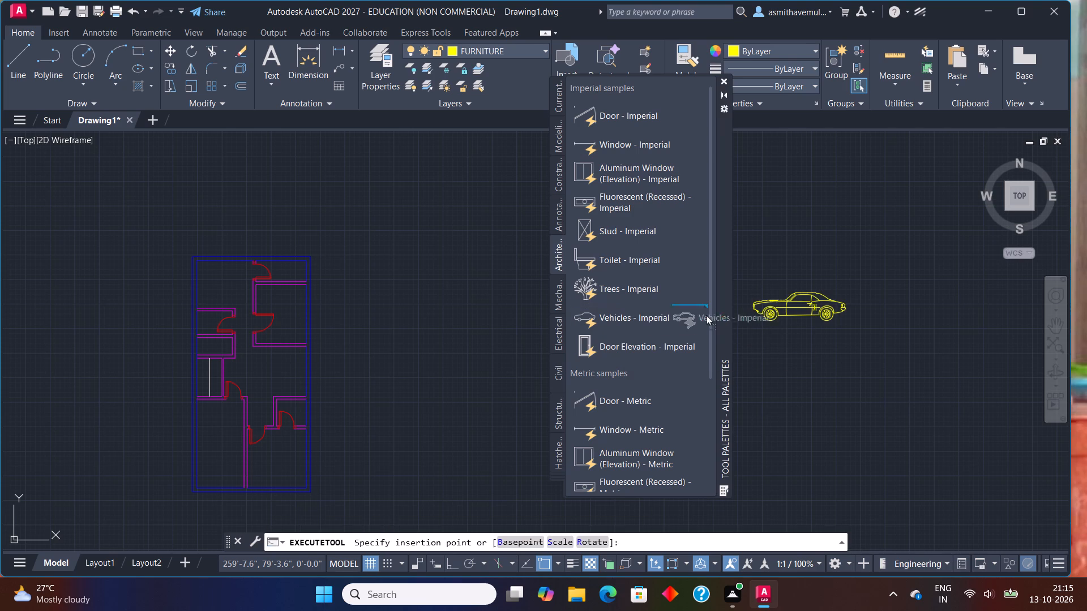
drag(706, 315, 732, 315)
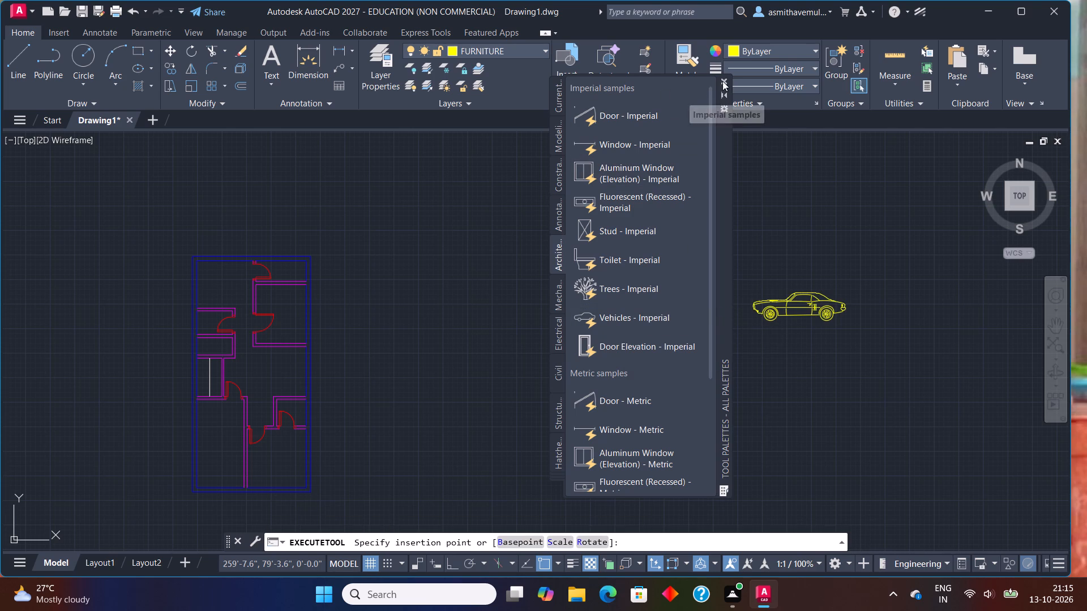
click(725, 80)
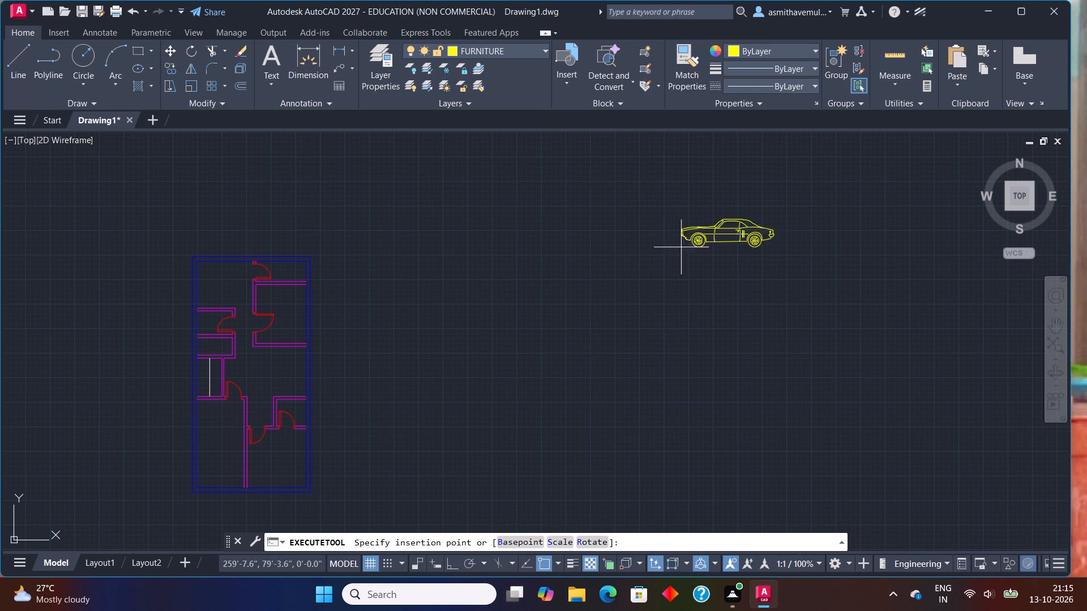
click(550, 325)
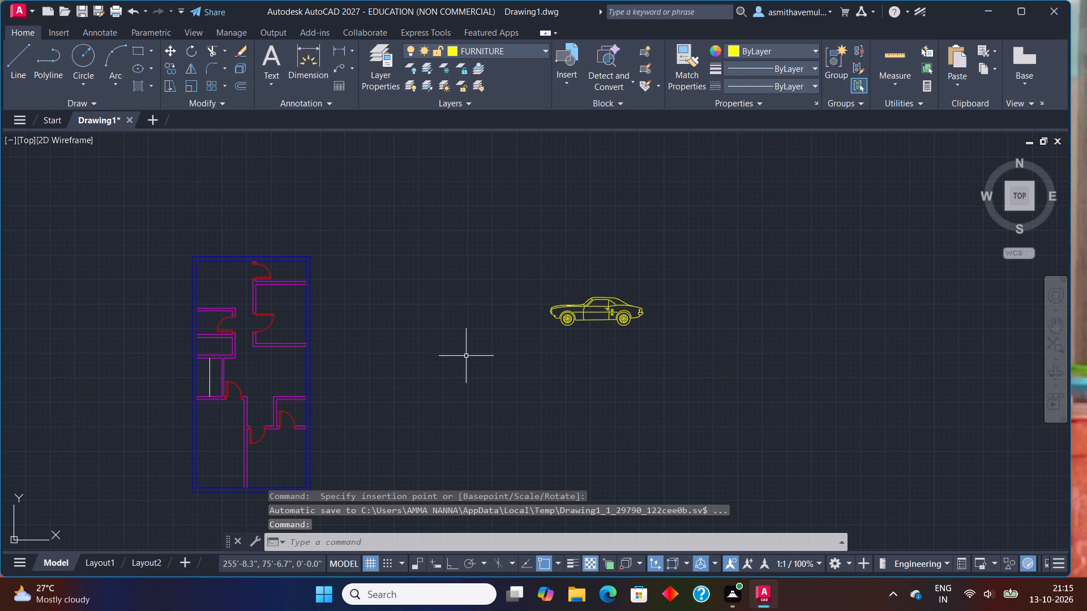
Reopen DesignCenter on the Home - Space Planner furniture blocks.
key(ctrl+2)
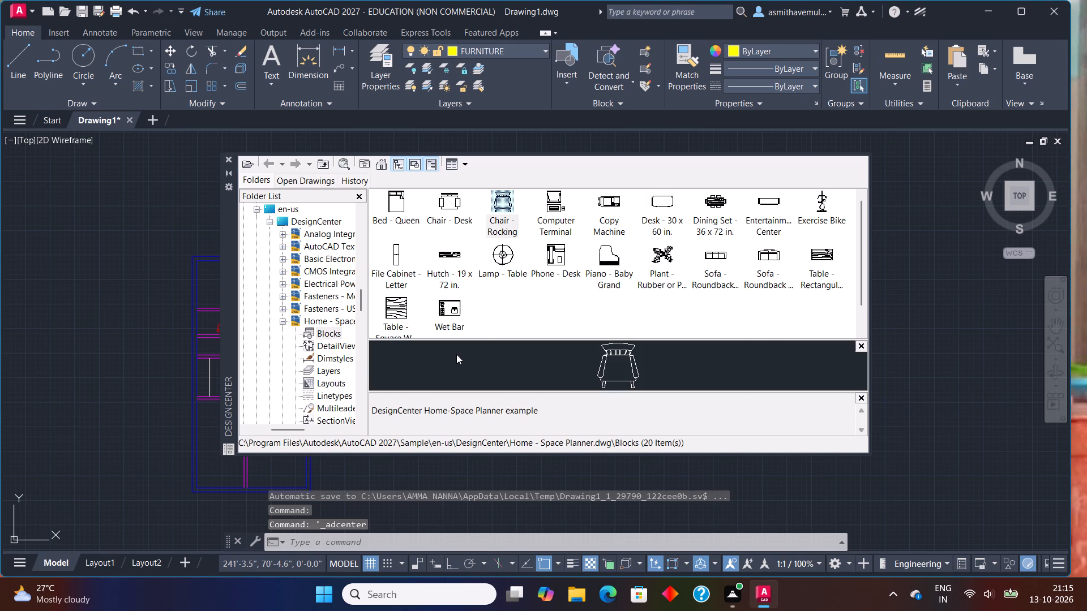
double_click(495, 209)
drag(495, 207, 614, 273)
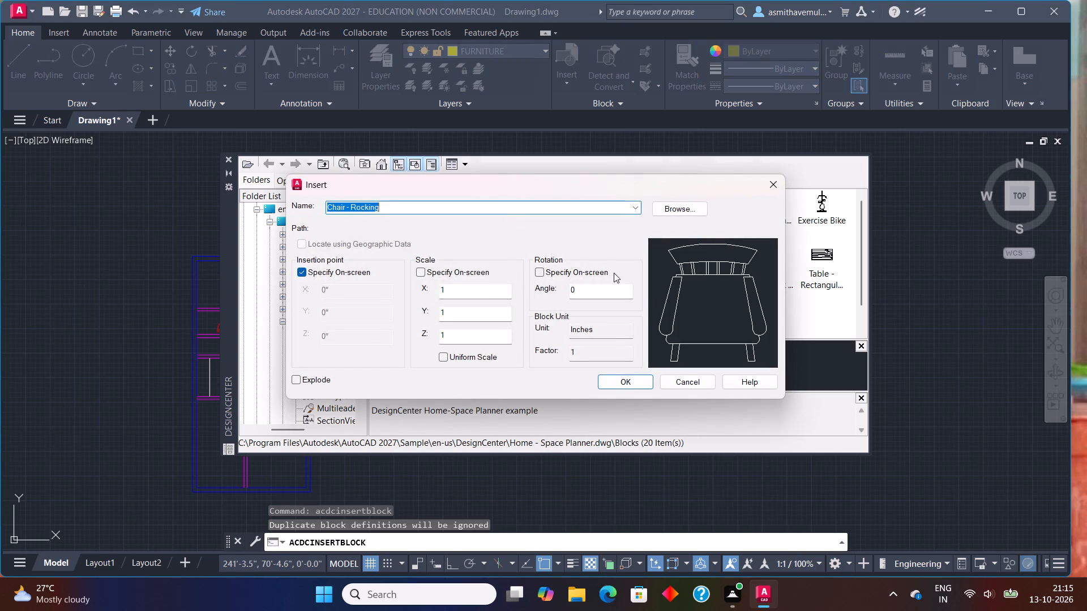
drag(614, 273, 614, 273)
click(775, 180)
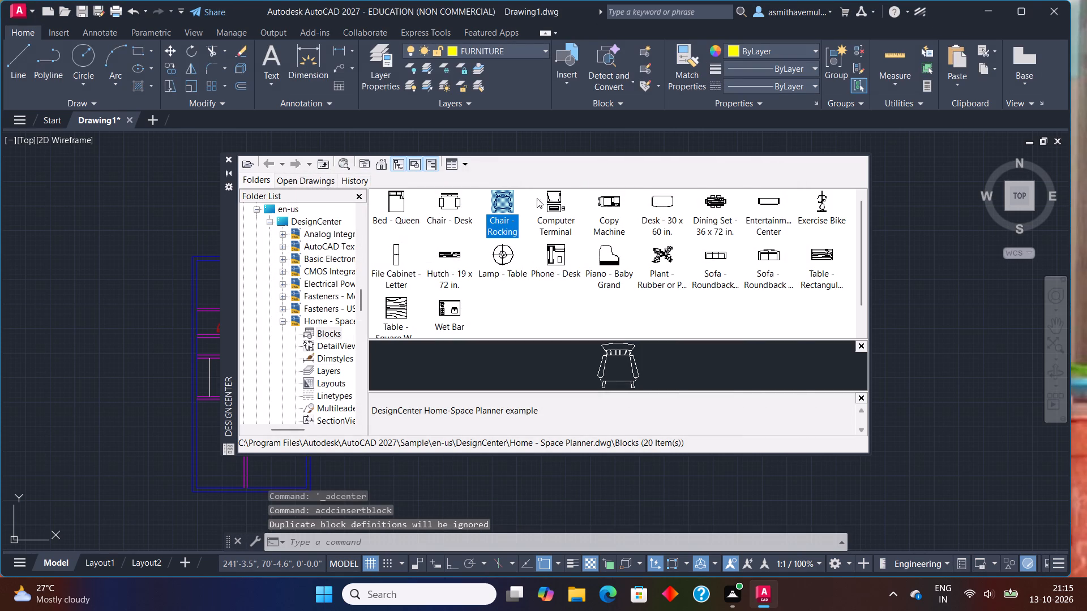
Place the Chair - Rocking, Desk - 30 x 60 in. and Entertainment Center blocks in the empty space to the right of the car.
drag(502, 196, 883, 369)
drag(883, 369, 909, 356)
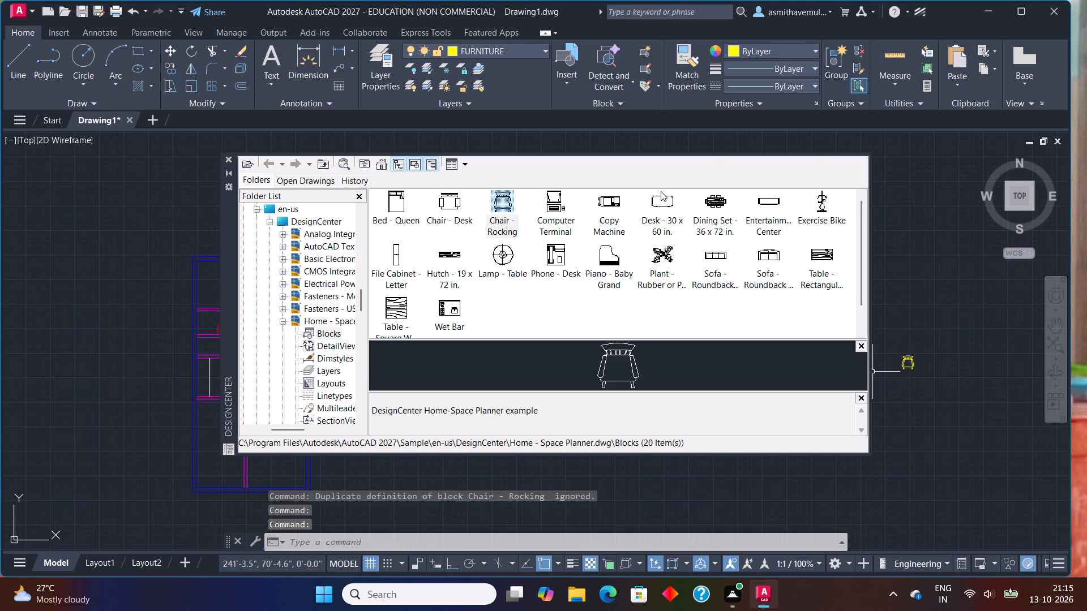
drag(661, 193, 887, 424)
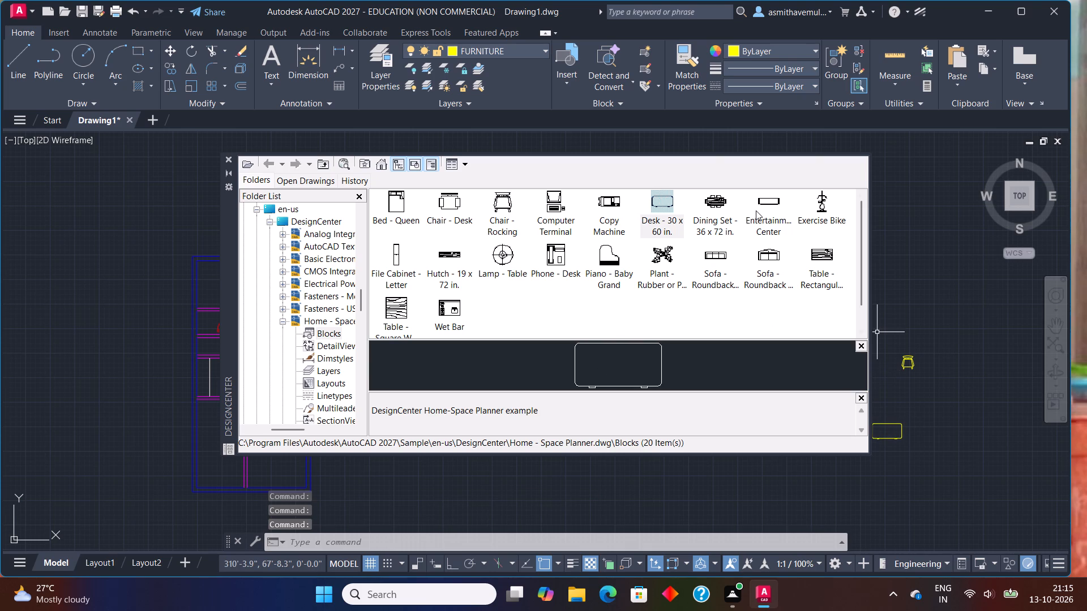
drag(765, 205, 884, 295)
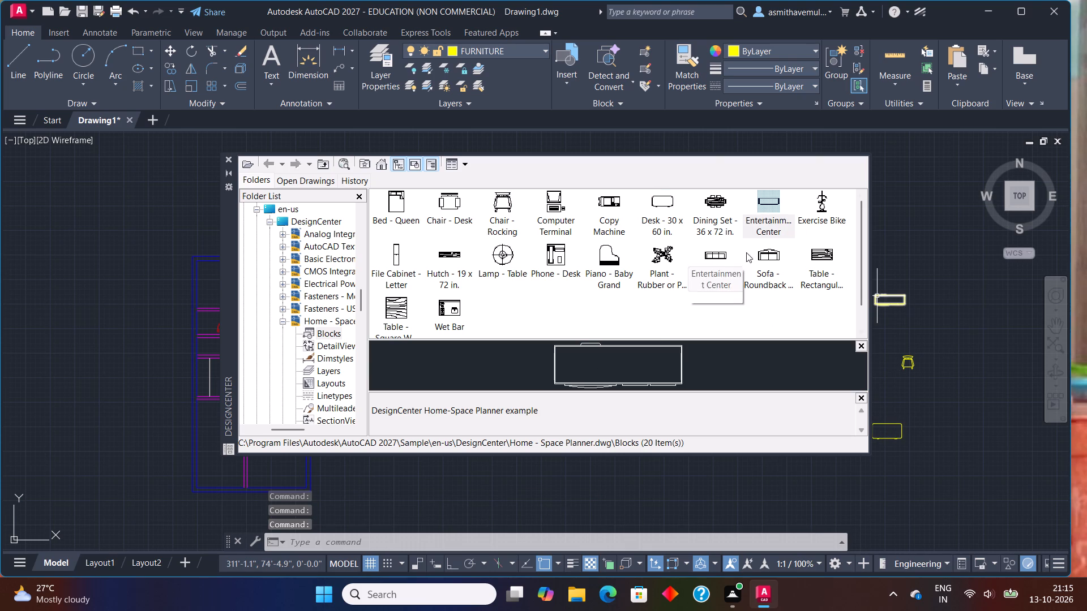
Place the two-seat and three-seat Sofa - Roundback blocks above and below the rocking chair.
drag(776, 255, 910, 328)
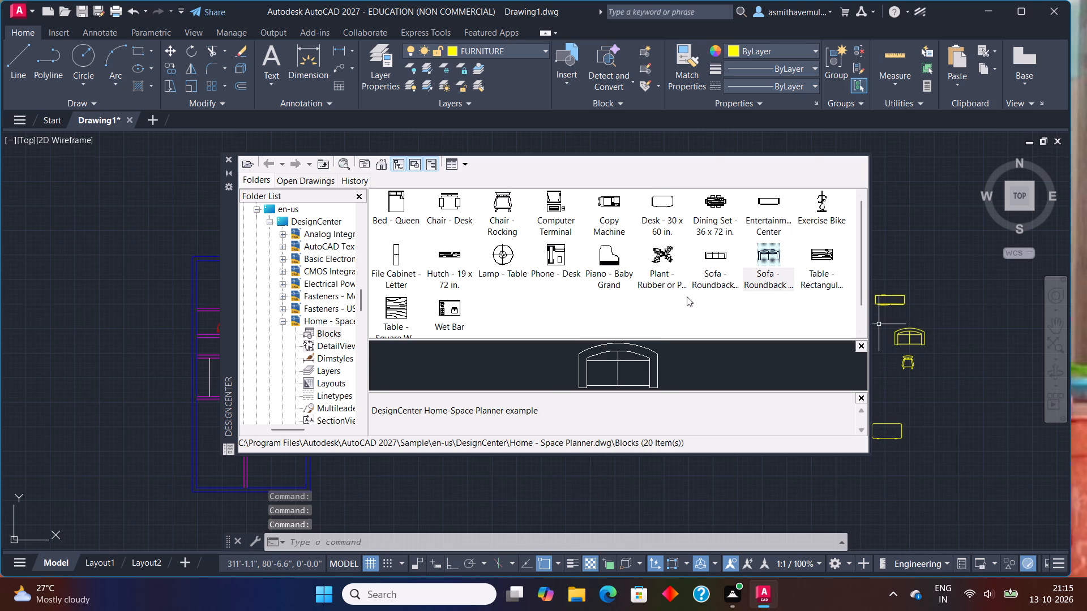
drag(703, 259, 917, 378)
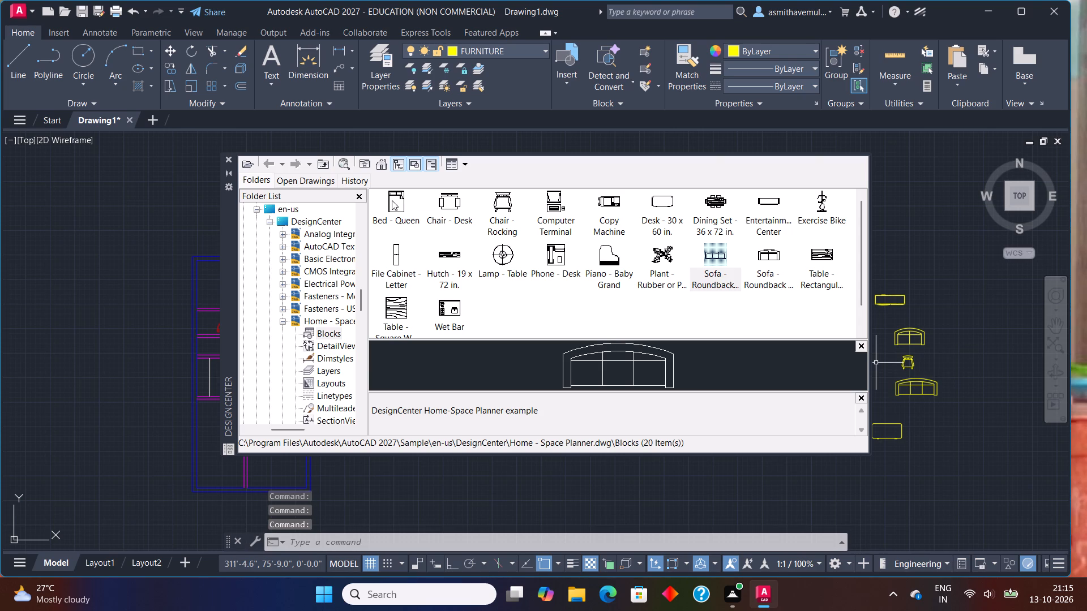
Place the Bed - Queen block below the other furniture and the square wood table block to the left of the bed.
drag(390, 200, 815, 472)
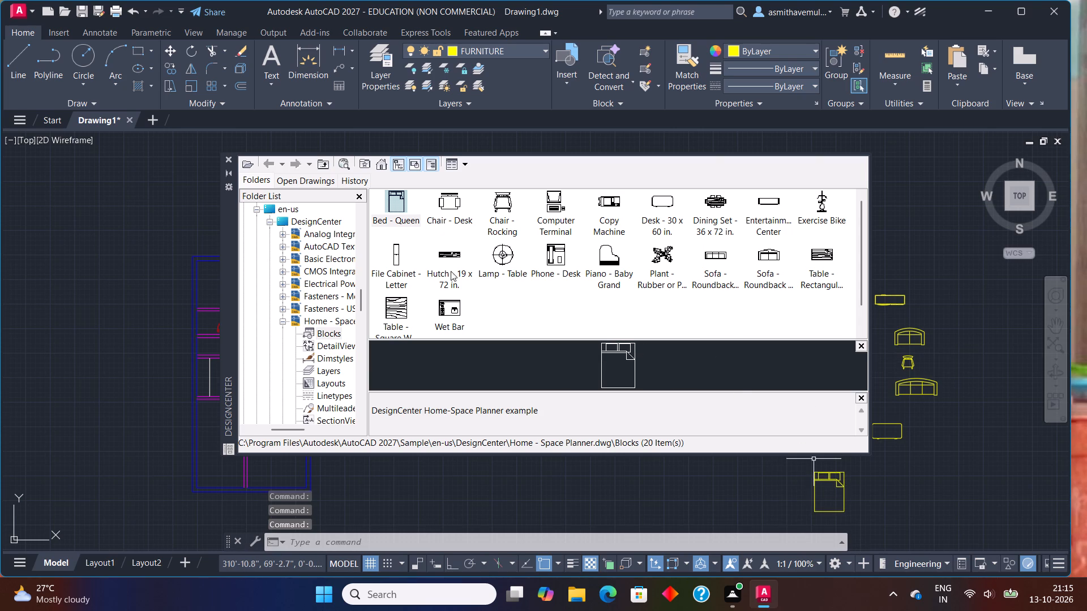
drag(392, 307, 748, 477)
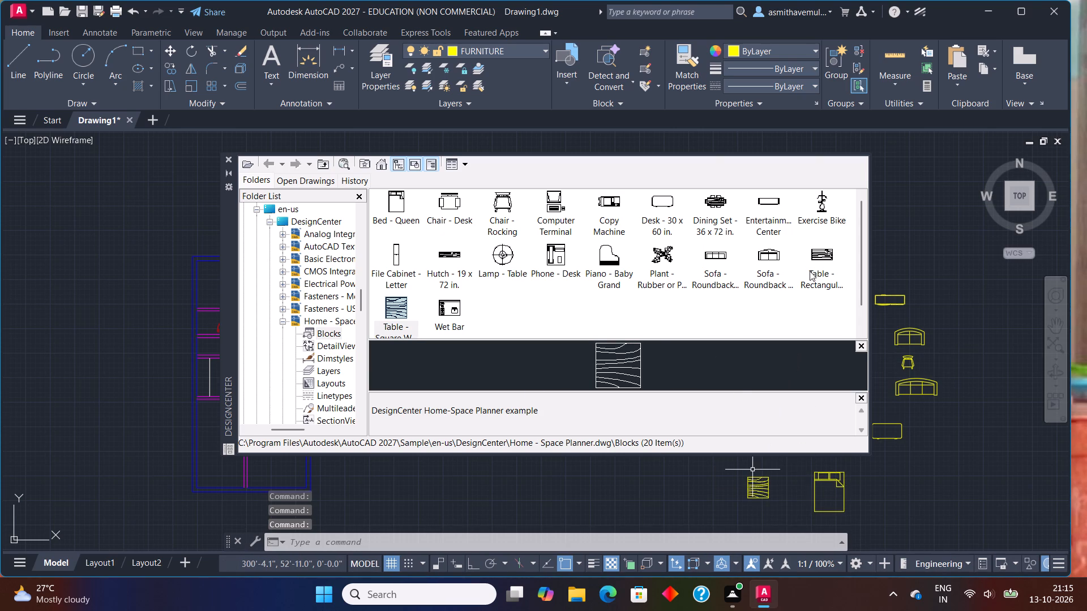
Place the rectangular wood table block in the empty space just left of the square wood table.
drag(811, 263, 710, 486)
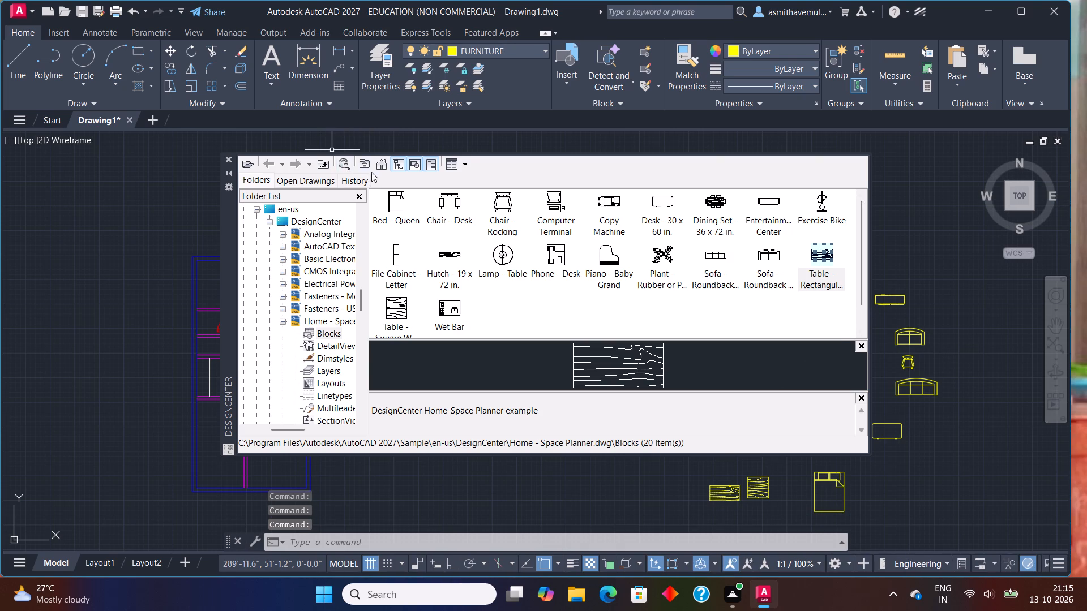
Browse DesignCenter to the Kitchens.dwg blocks and place the Kitchen Layout - 7 x 8 ft block left of the rectangular table.
click(379, 162)
double_click(491, 202)
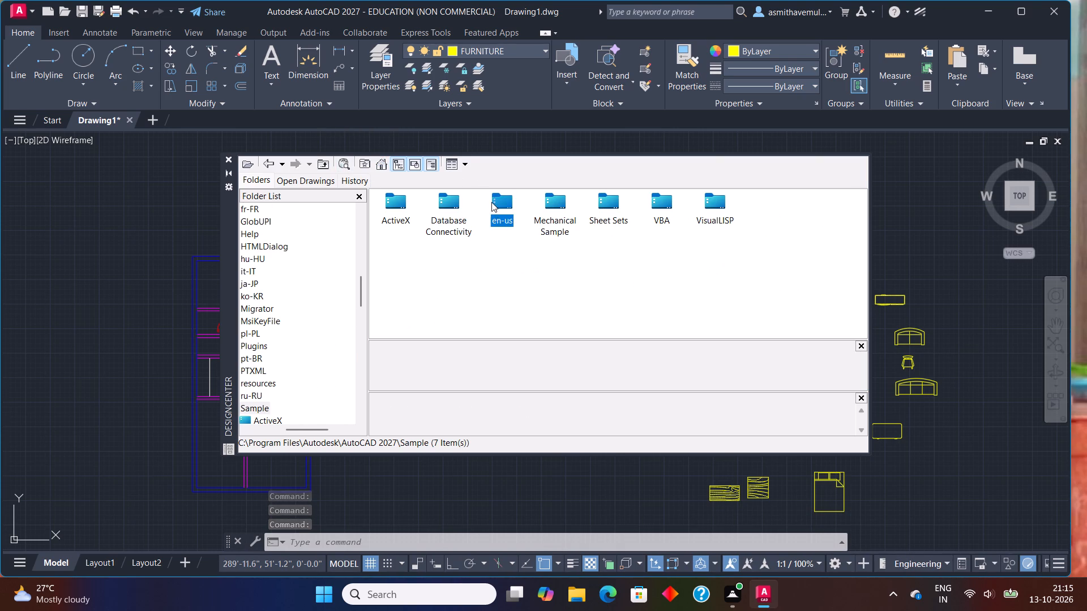
double_click(383, 209)
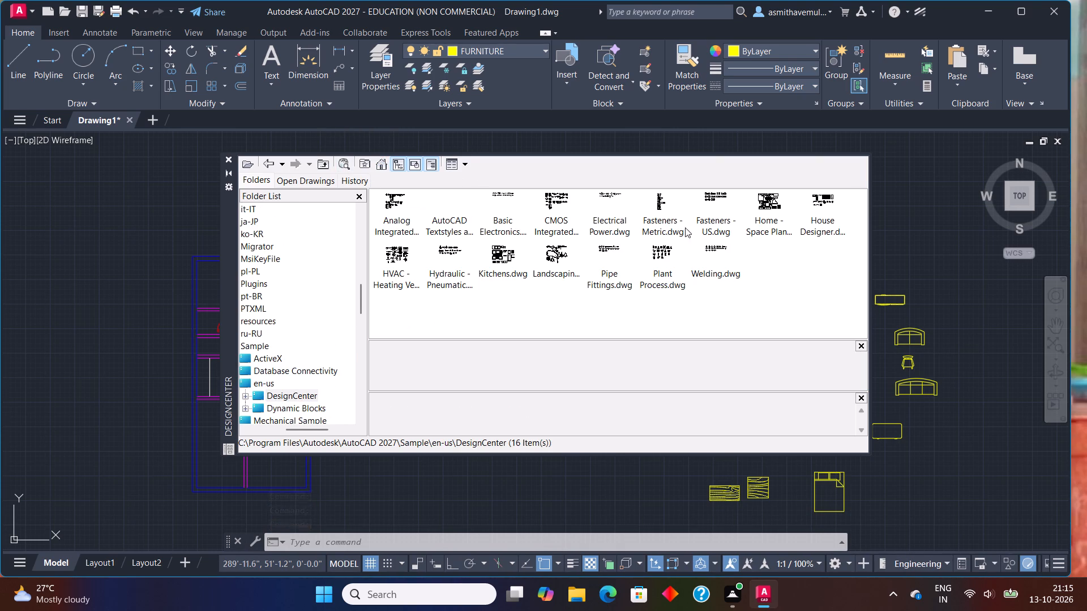
double_click(493, 251)
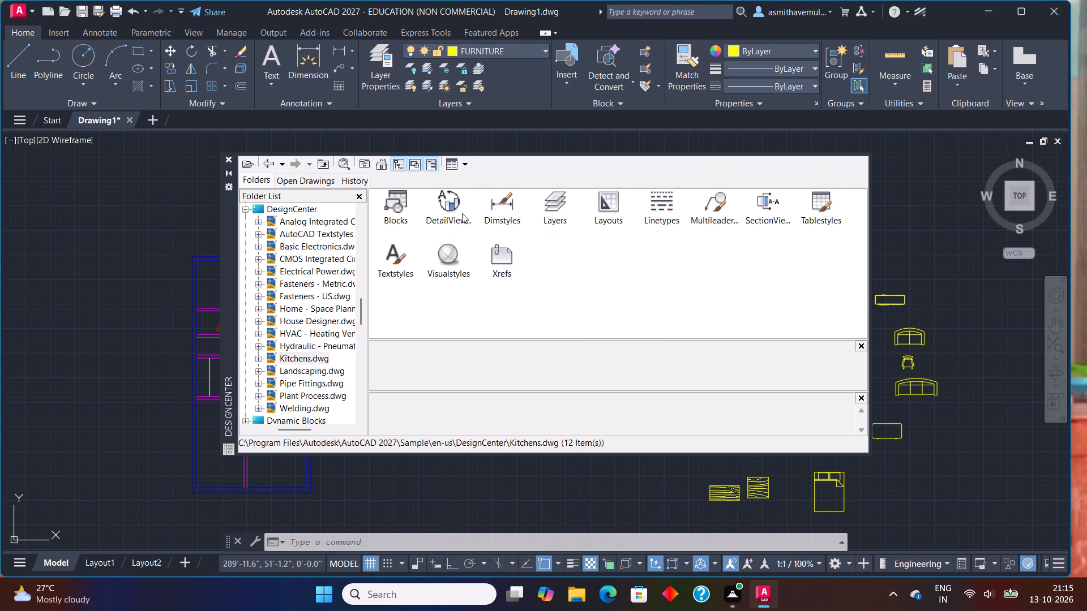
double_click(392, 204)
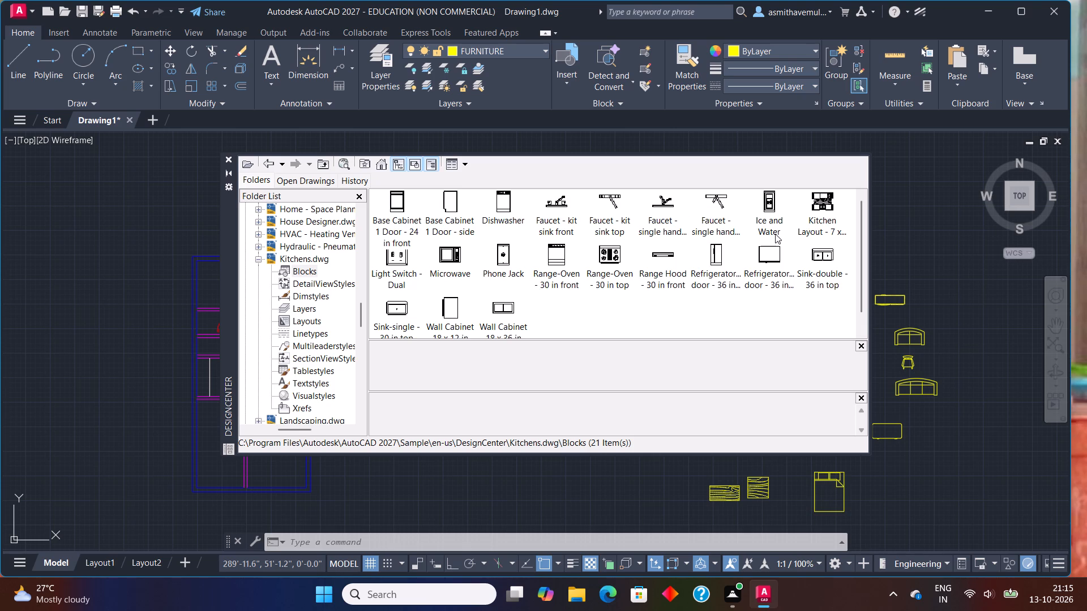
drag(812, 198, 658, 466)
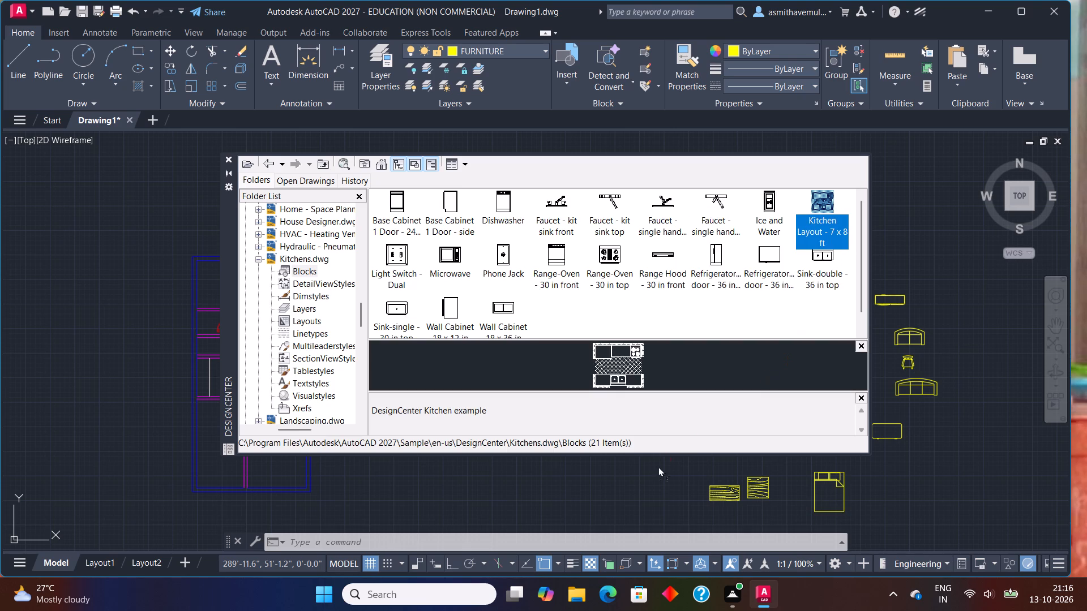
drag(658, 466, 634, 490)
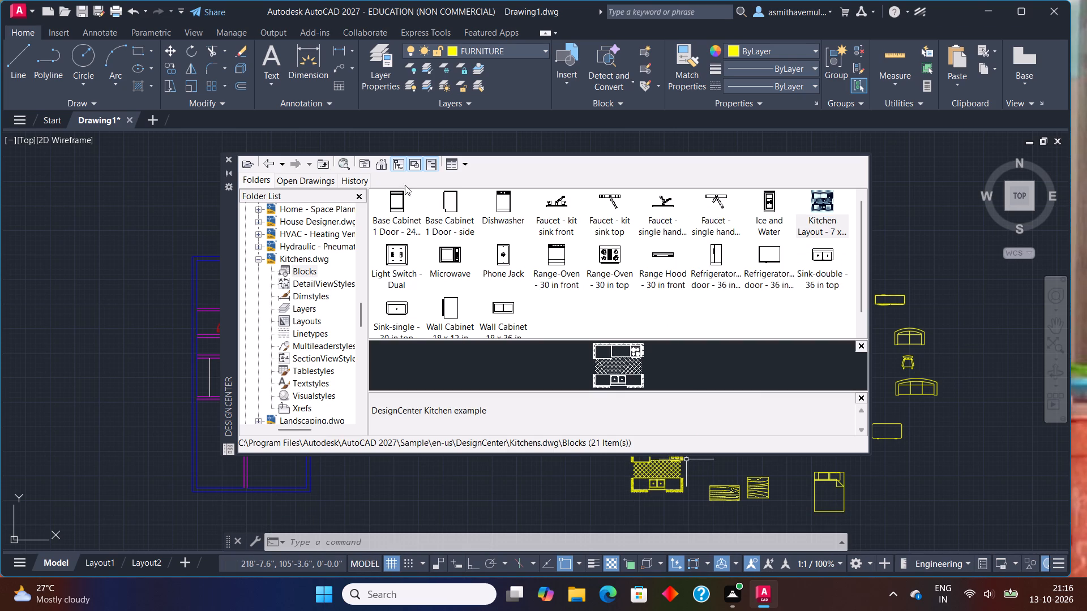
Browse DesignCenter to the House Designer.dwg blocks, place the Toilet - top block above the other furniture, and close DesignCenter.
click(382, 162)
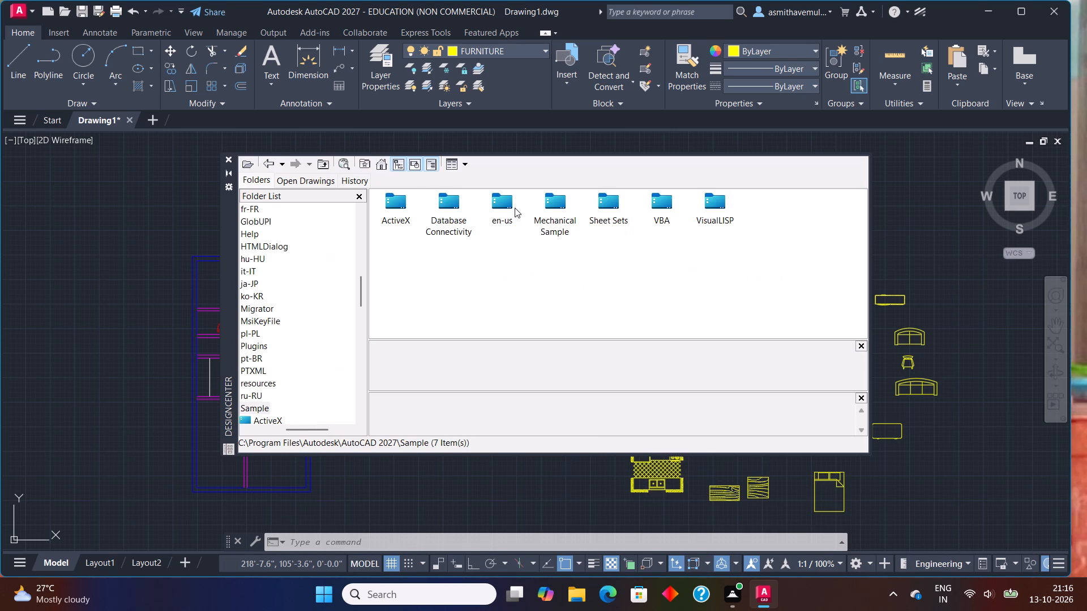
click(516, 207)
double_click(517, 207)
double_click(397, 224)
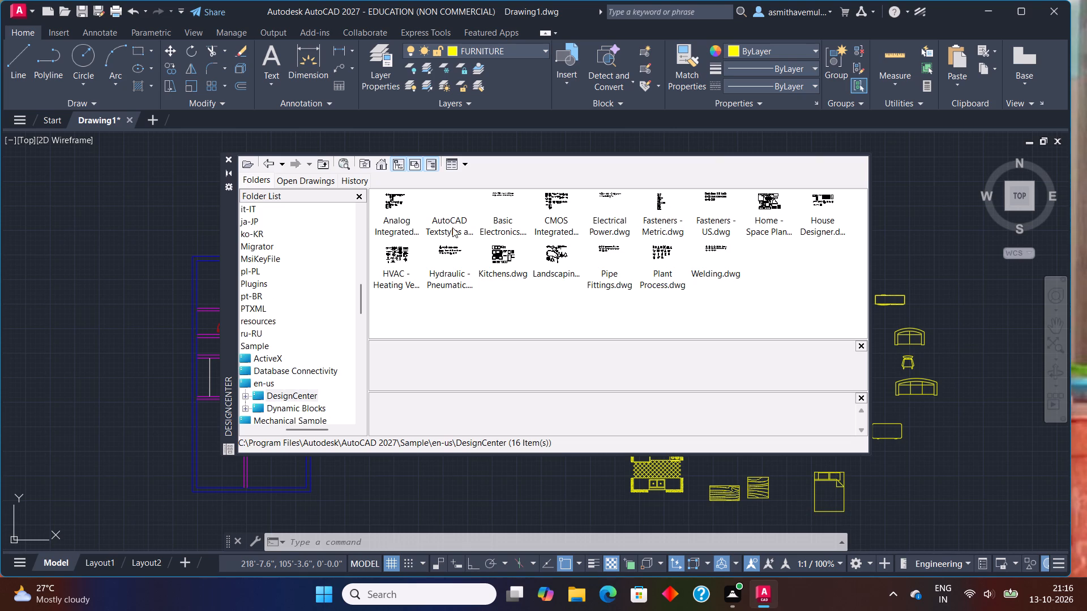
double_click(823, 191)
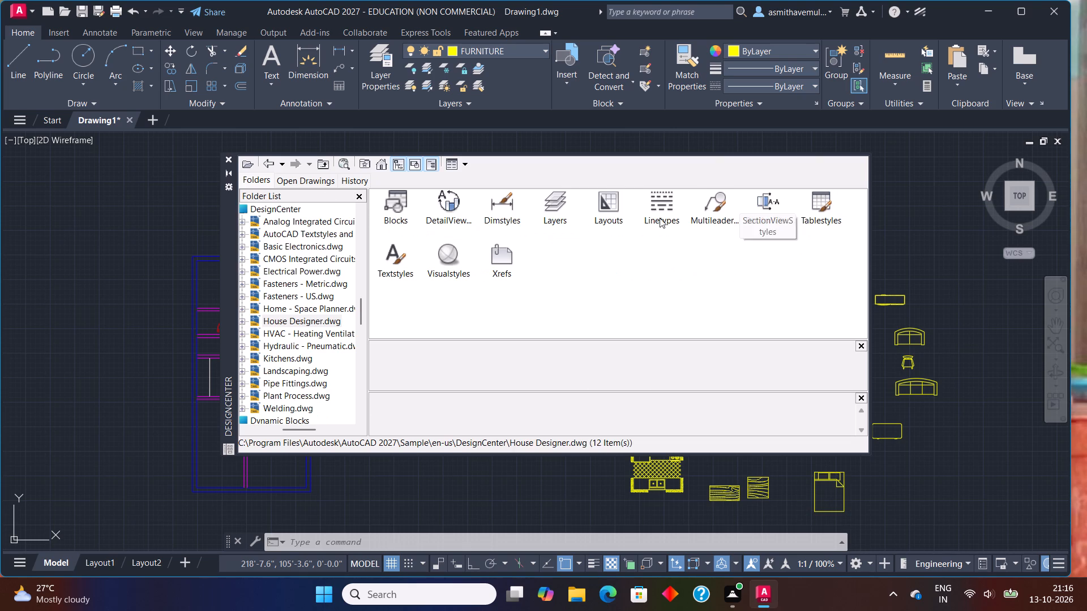
double_click(388, 205)
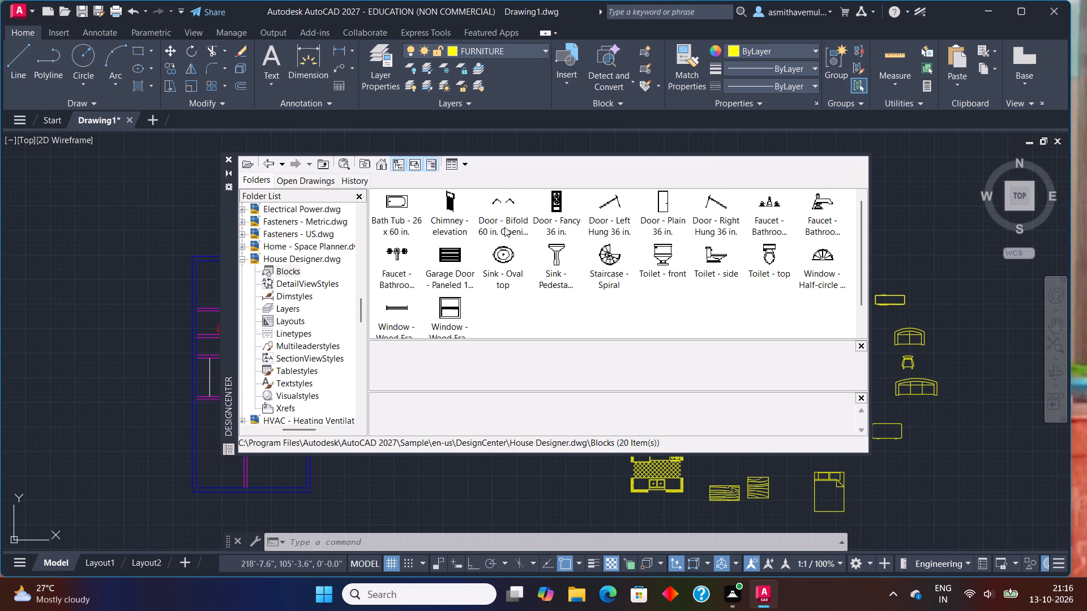
drag(762, 249, 764, 249)
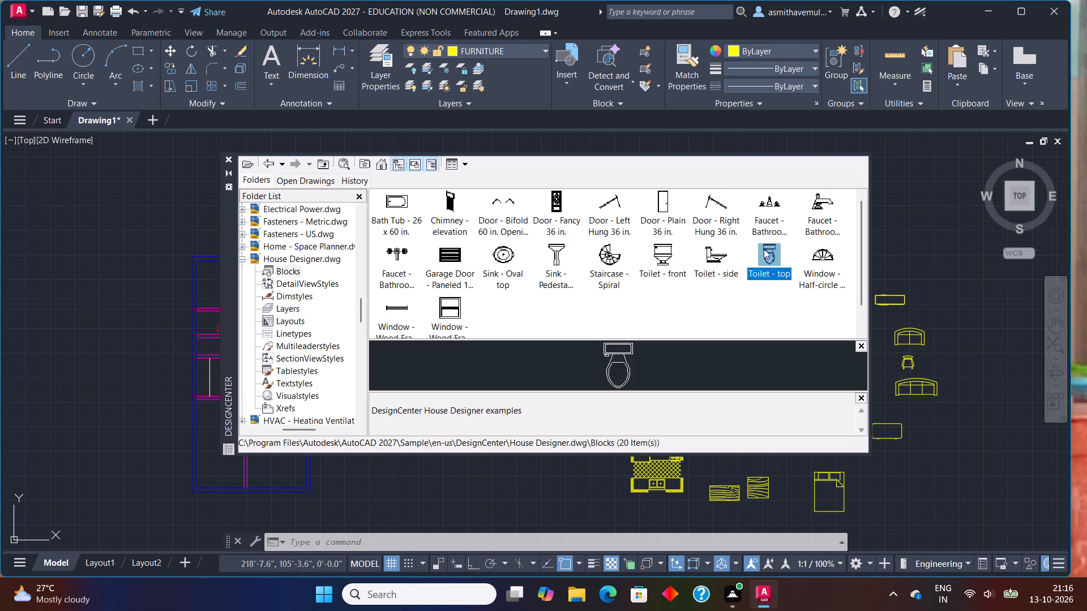
drag(764, 249, 895, 196)
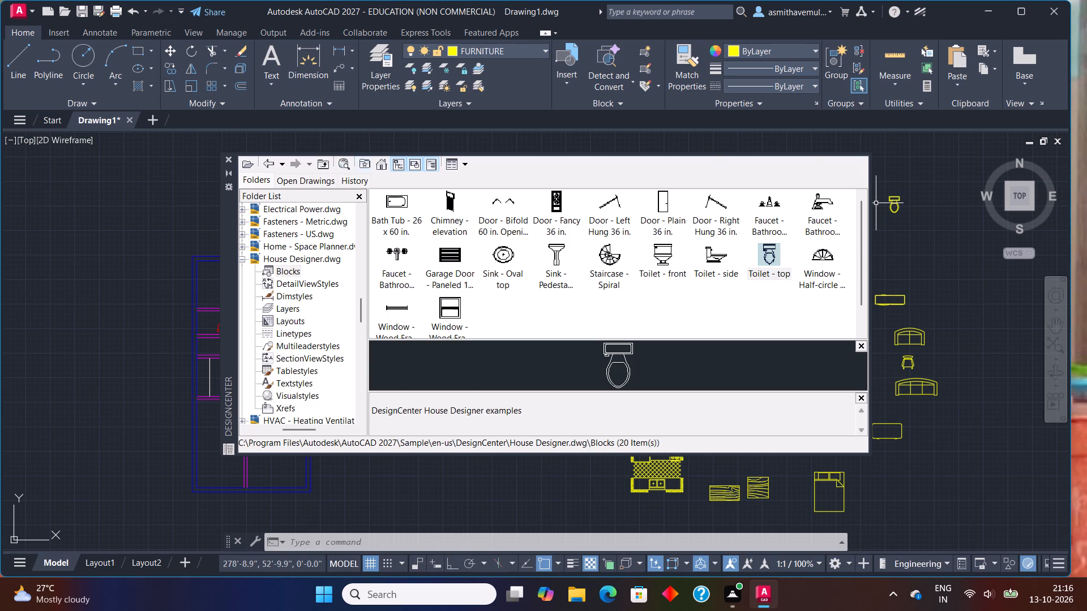
click(225, 160)
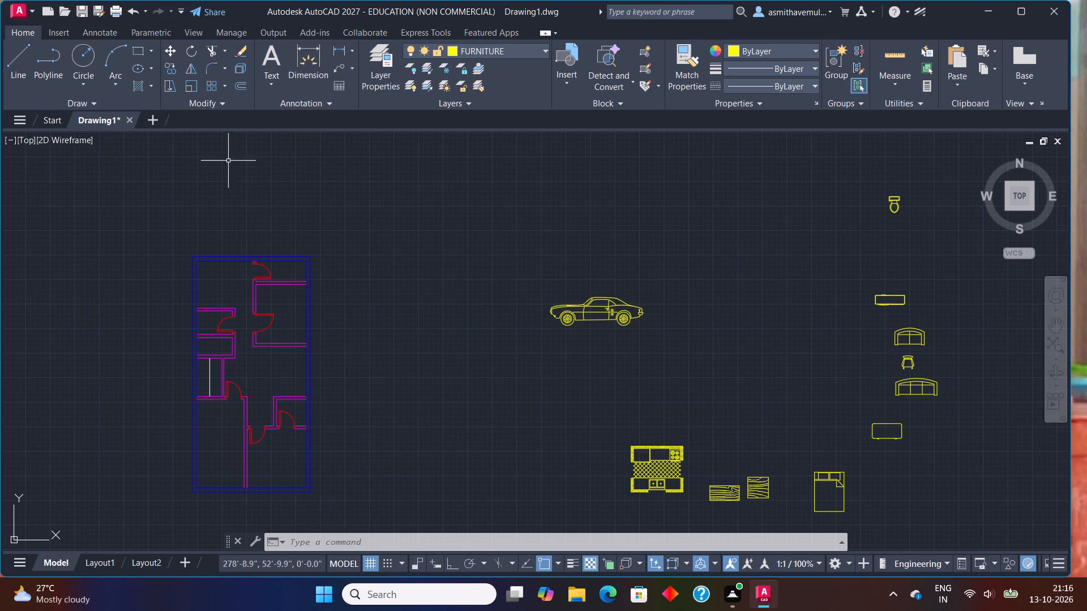
Move the kitchen layout block to the empty space left of the floor plan's upper rooms.
middle_drag(270, 264, 307, 219)
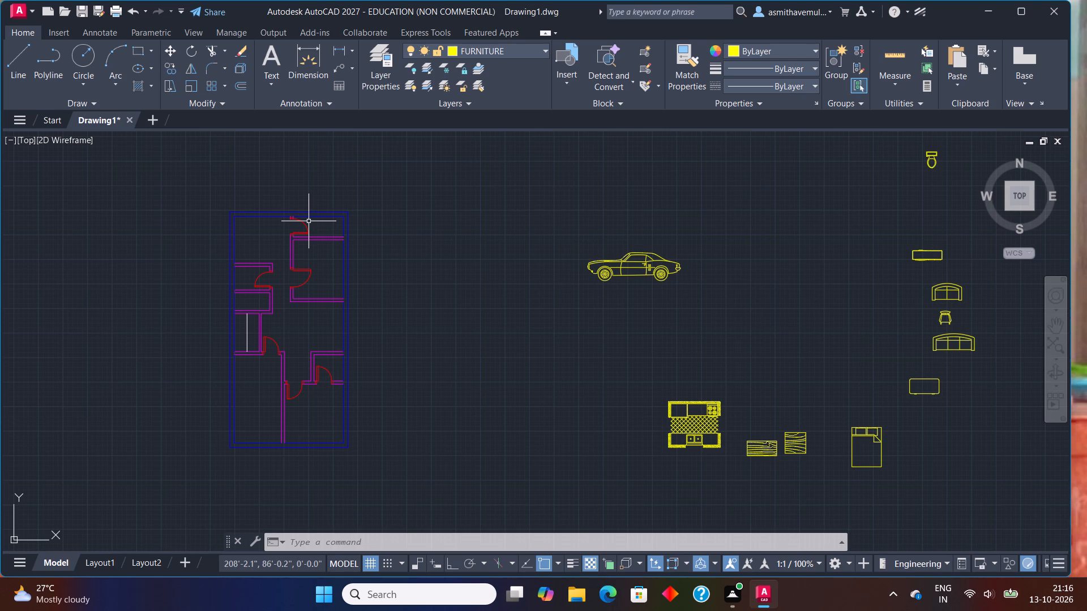
middle_drag(367, 264, 430, 233)
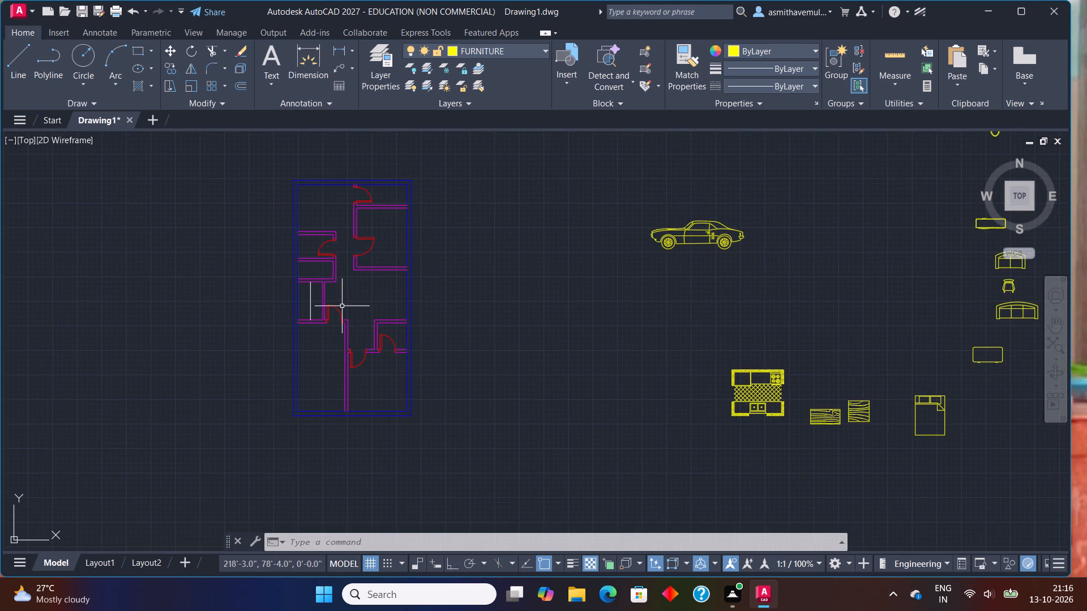
scroll(342, 306, up, 1)
scroll(451, 258, down, 1)
middle_drag(529, 236, 518, 243)
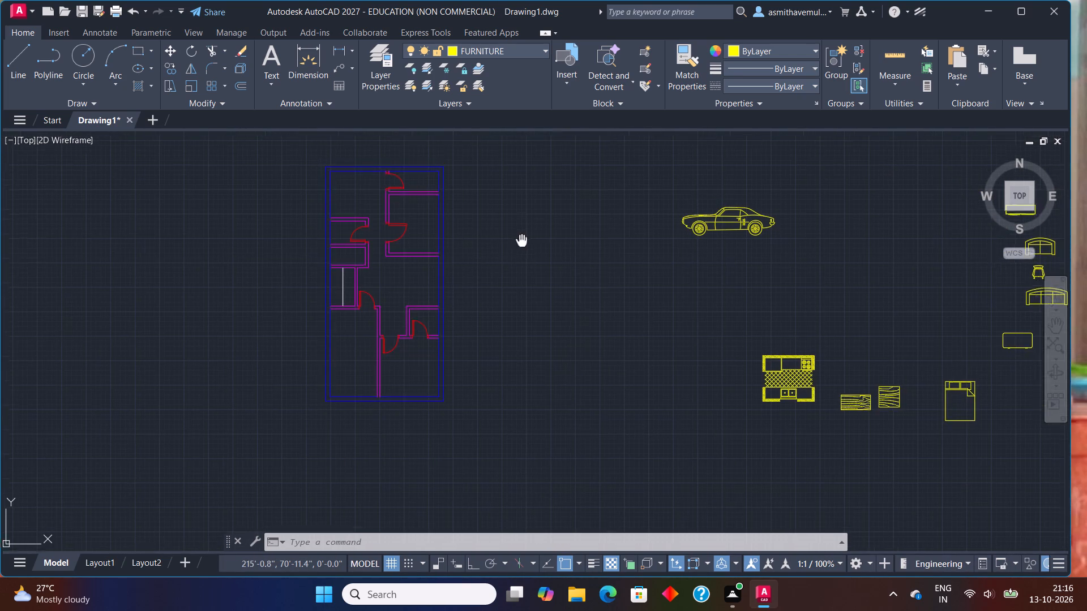
middle_drag(518, 243, 497, 256)
drag(804, 354, 742, 459)
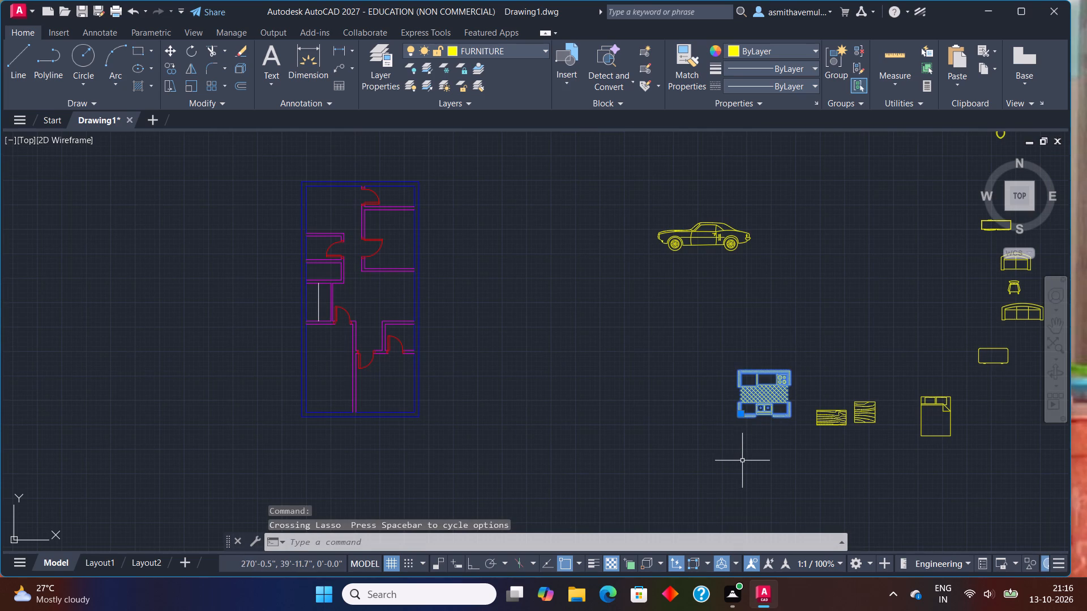
key(m)
key(Return)
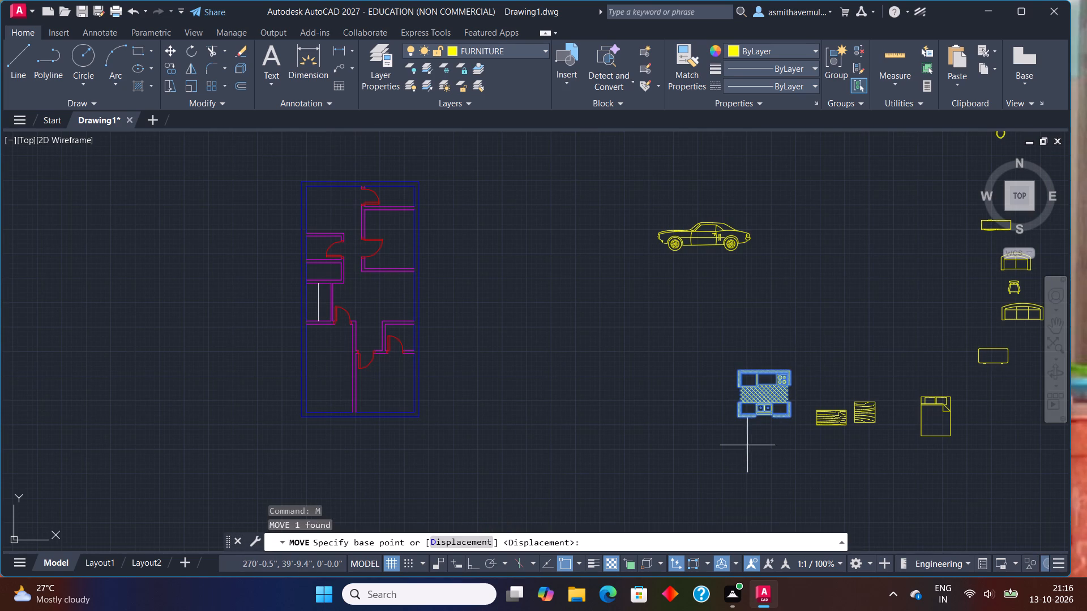
drag(767, 397, 757, 393)
scroll(200, 208, up, 1)
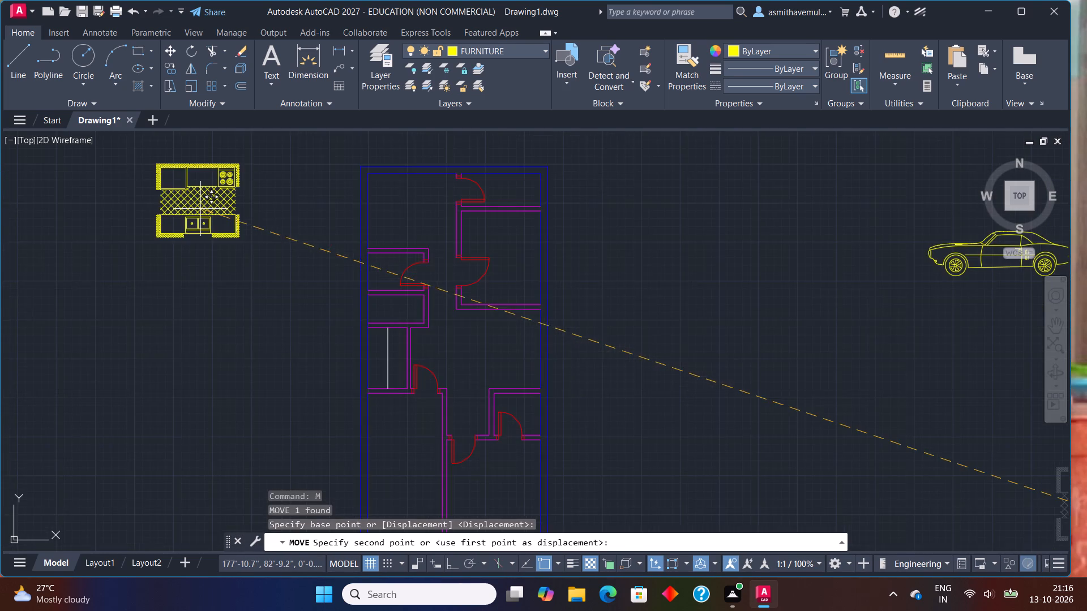
scroll(213, 207, up, 1)
click(290, 253)
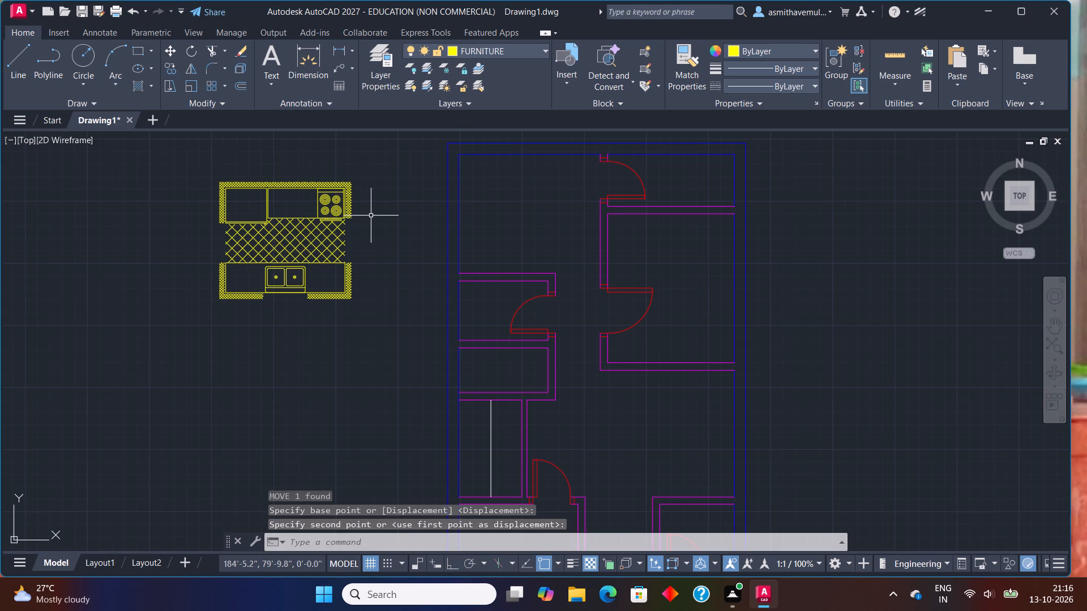
Rotate the kitchen layout block 90 degrees counterclockwise about its upper-right corner with Ortho on.
drag(371, 215, 301, 326)
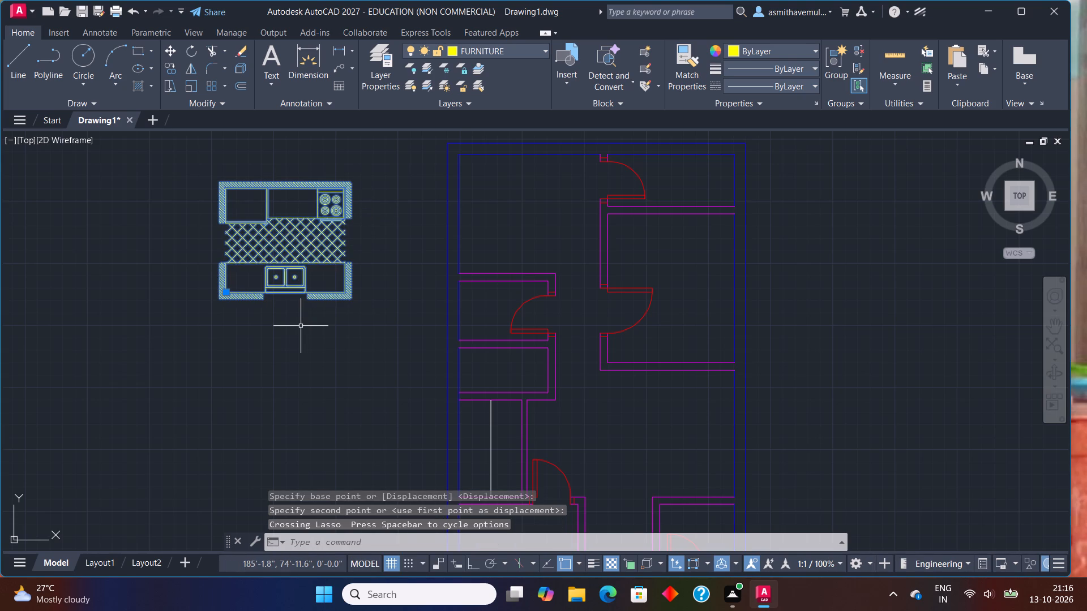
text(RO)
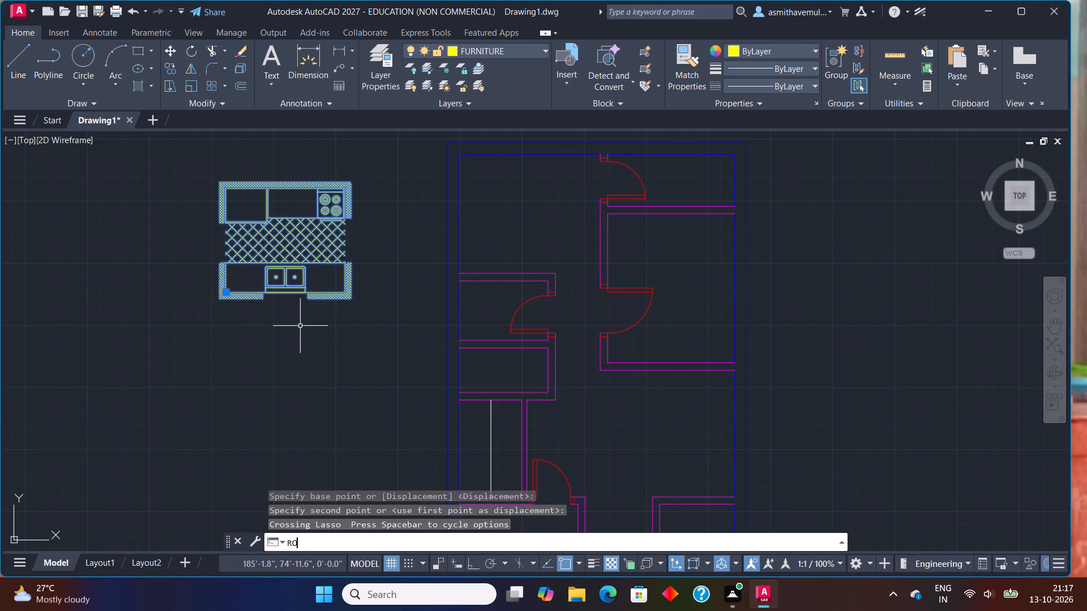
key(Return)
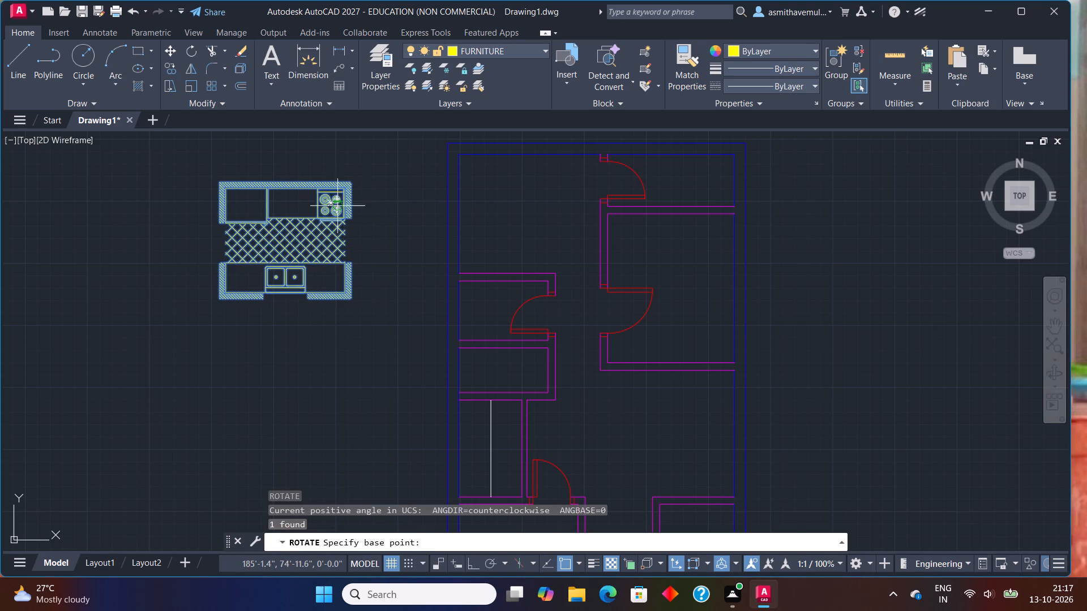
click(349, 175)
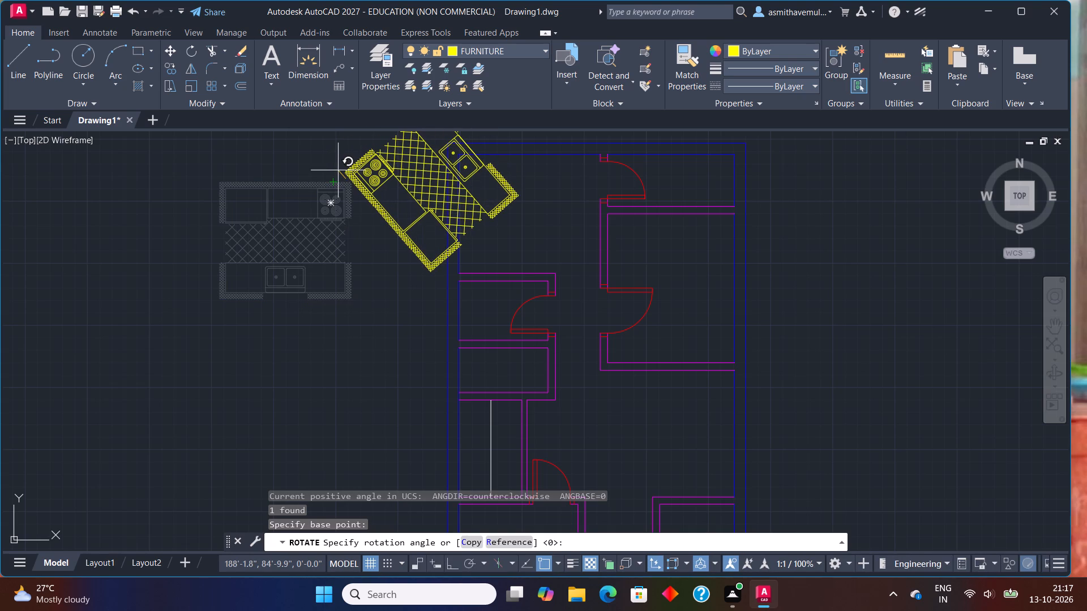
key(F8)
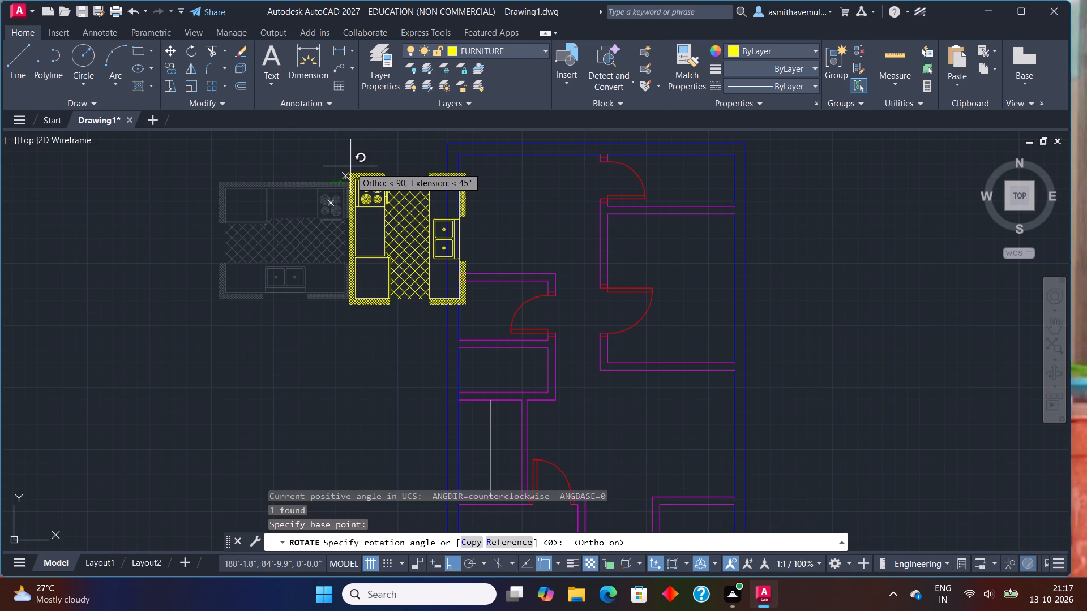
click(350, 166)
With Ortho off, move the rotated kitchen layout by its upper-left corner into the inner upper-left corner of the floor plan's outer walls.
drag(402, 187, 393, 233)
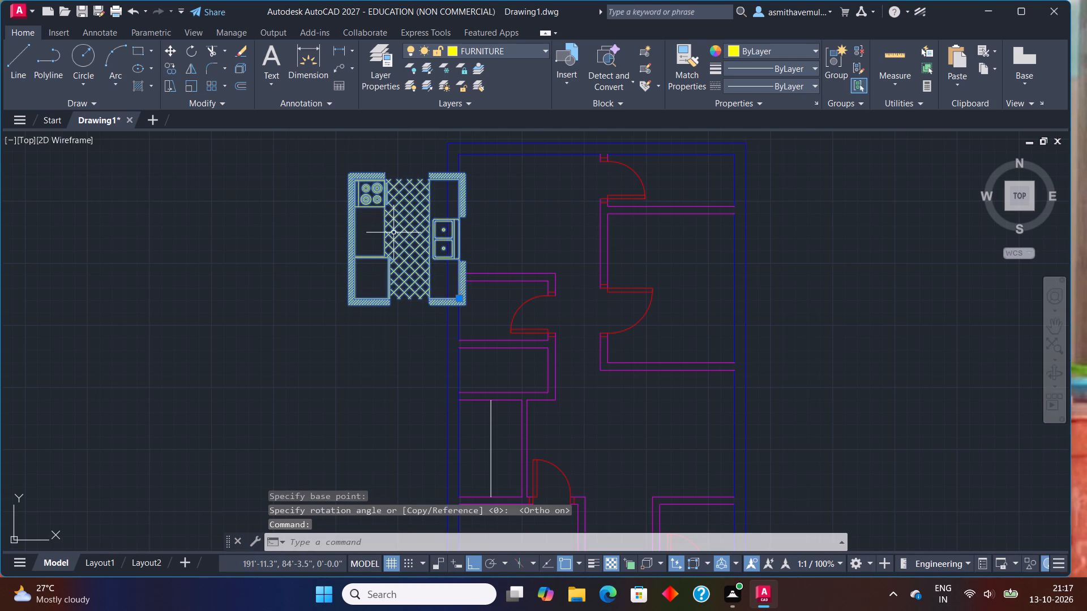
key(m)
key(Return)
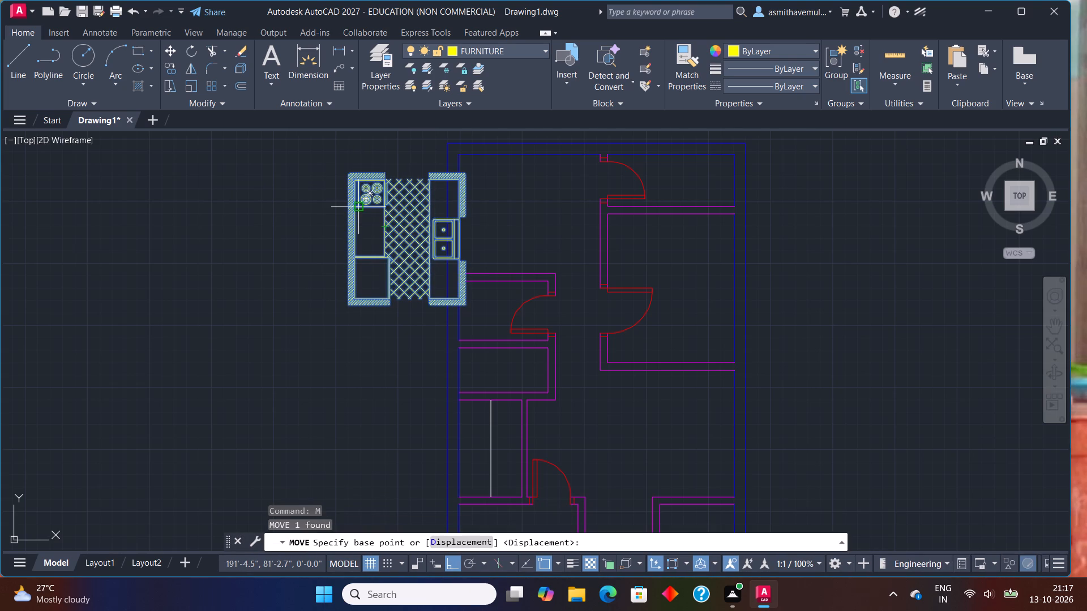
click(352, 175)
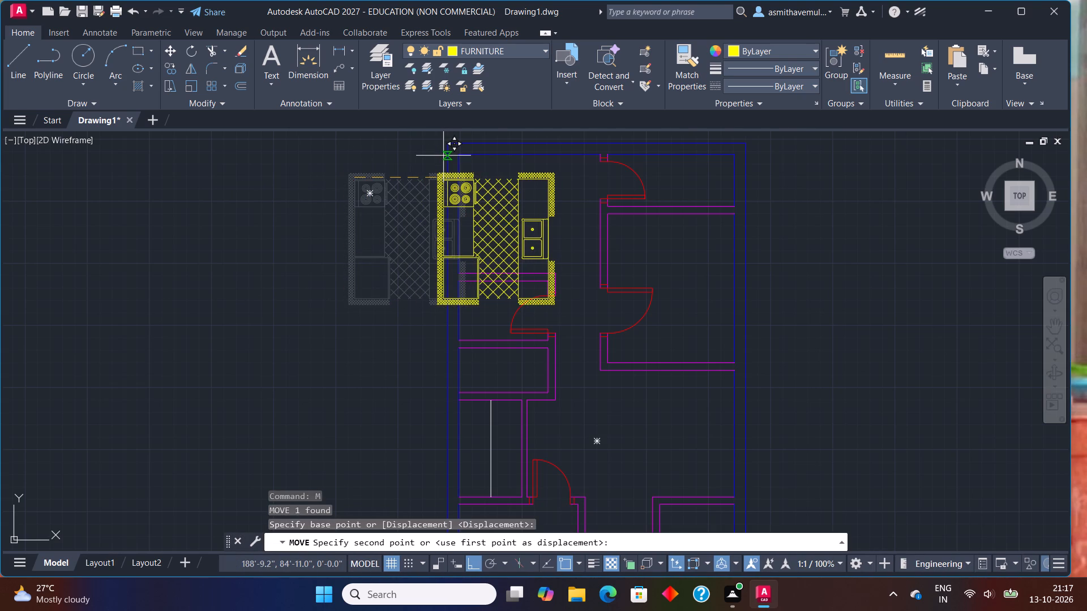
key(F8)
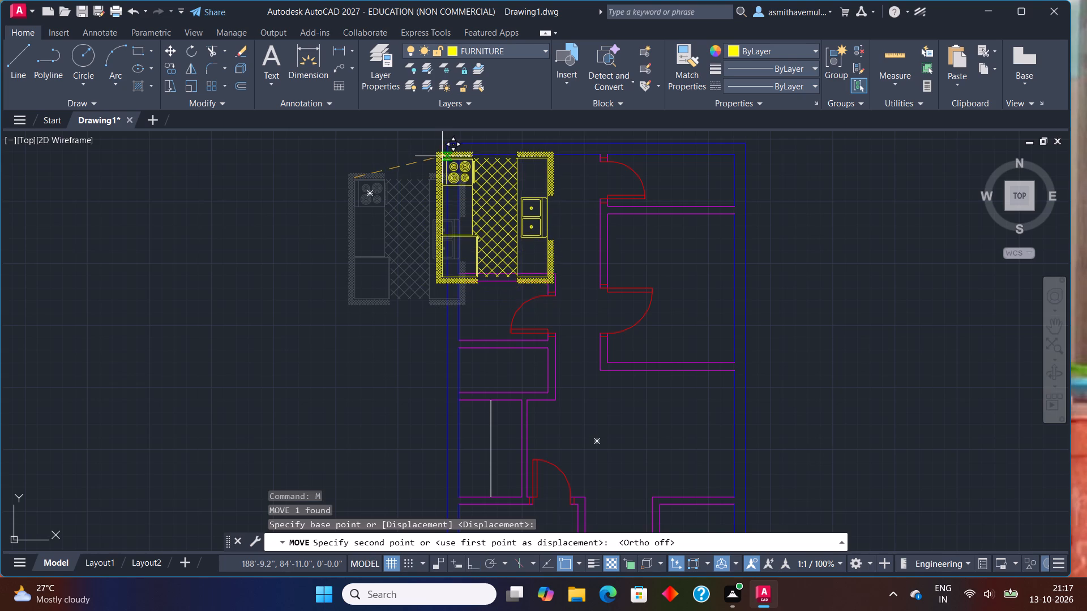
middle_drag(464, 179, 490, 296)
scroll(490, 292, up, 1)
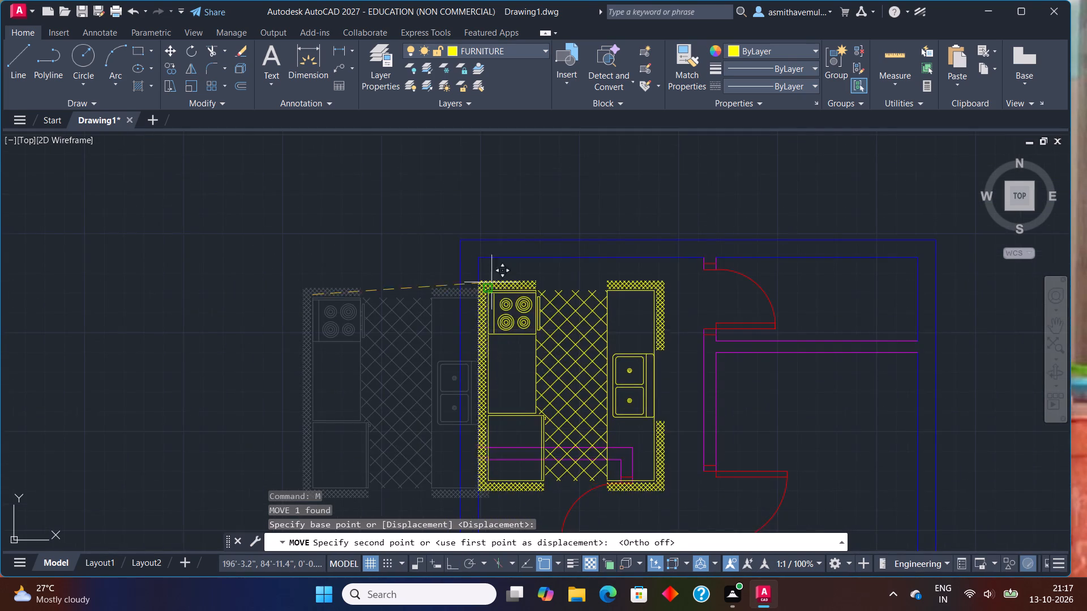
scroll(499, 261, up, 2)
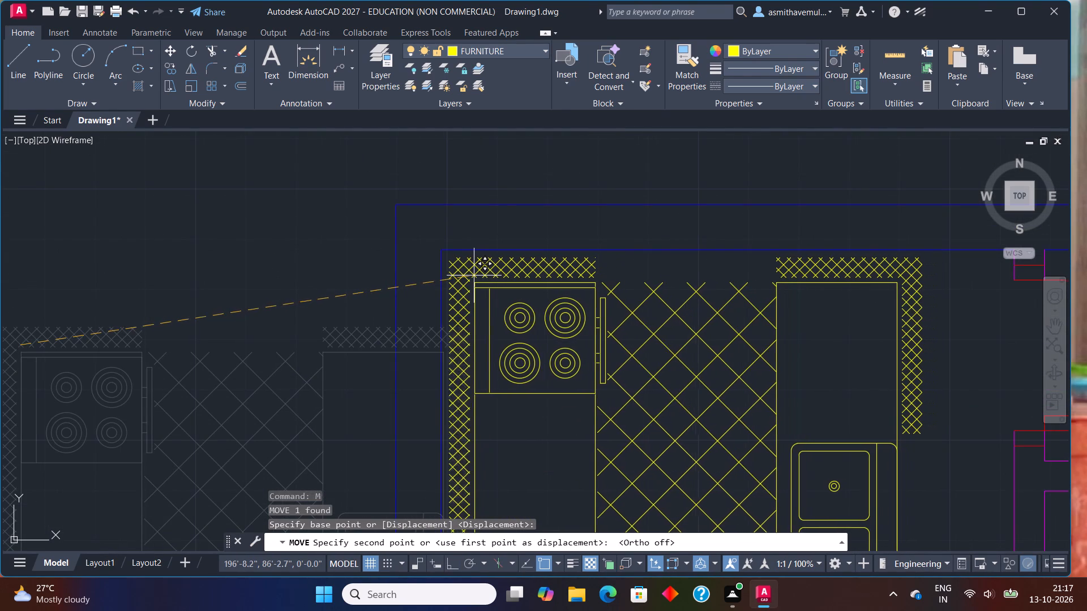
click(469, 270)
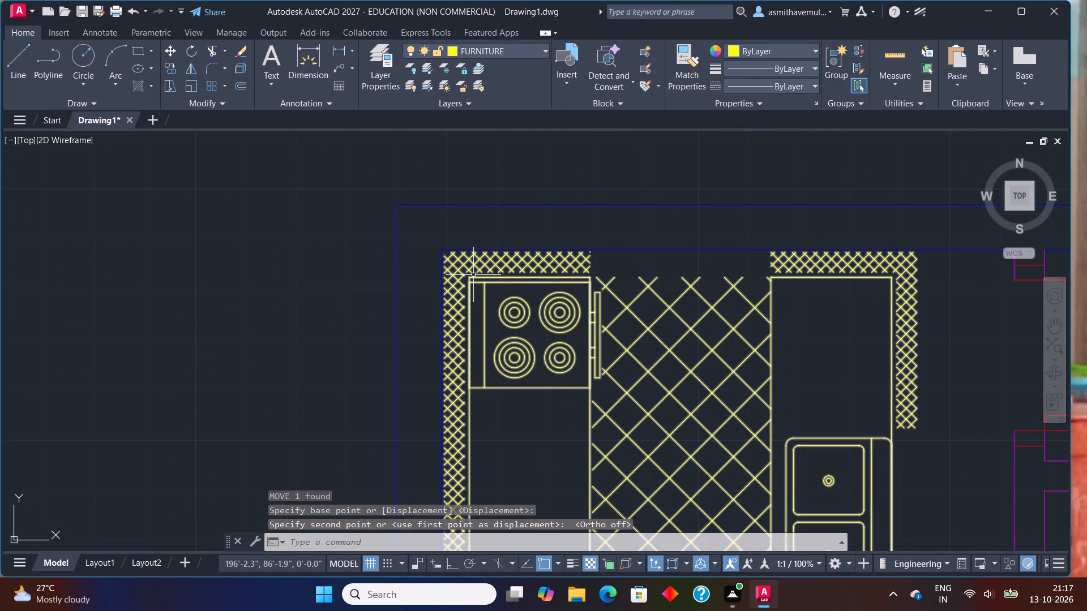
click(473, 274)
click(473, 274)
click(473, 274)
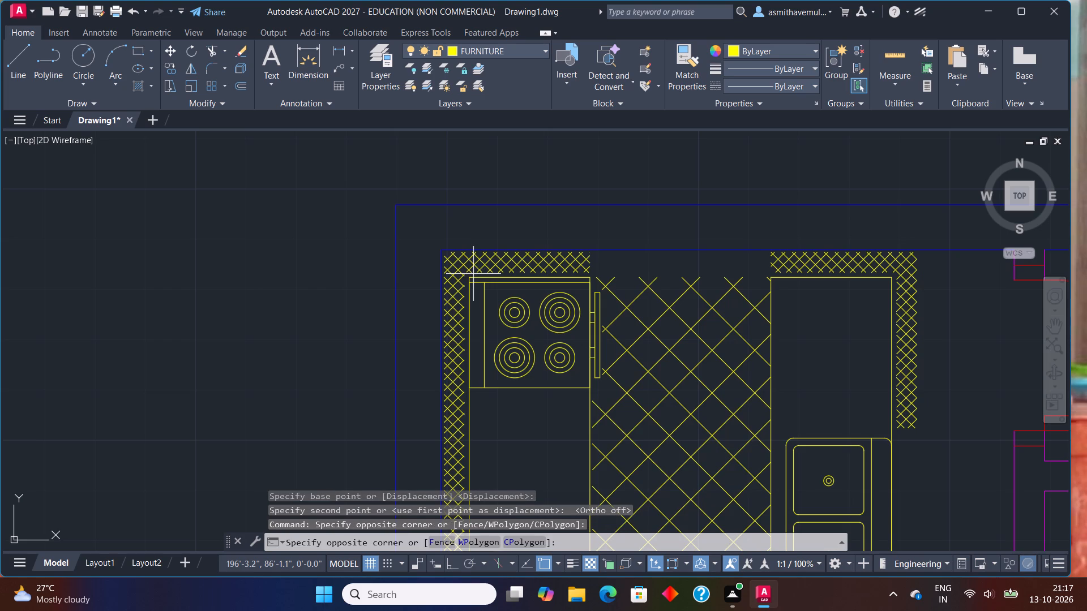
Scale the kitchen layout block down about its upper-left corner so it fits above the interior wall below it.
click(469, 272)
text(SCALE)
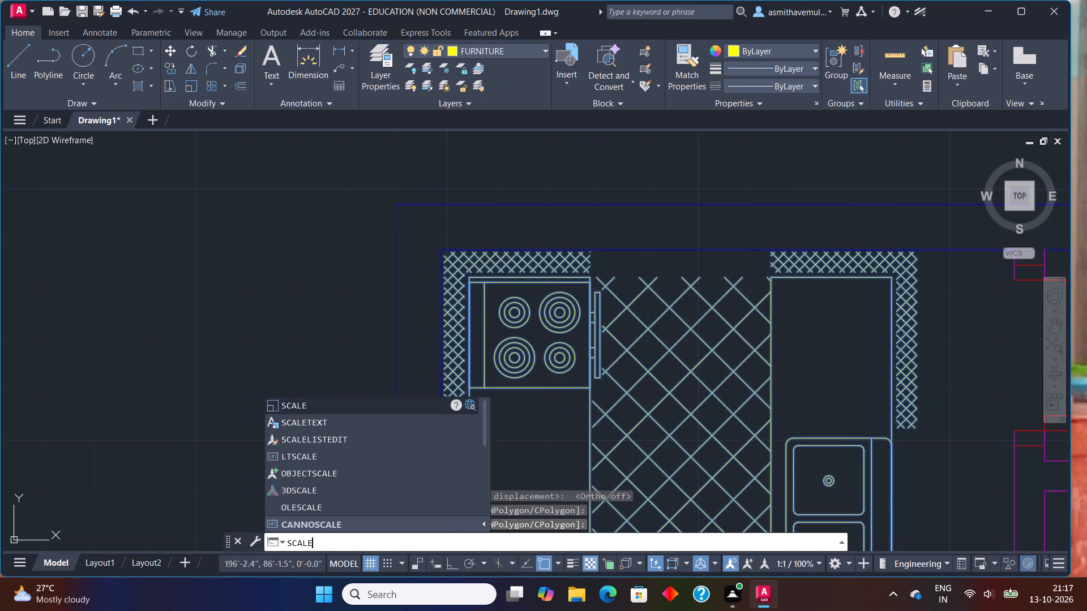
key(Return)
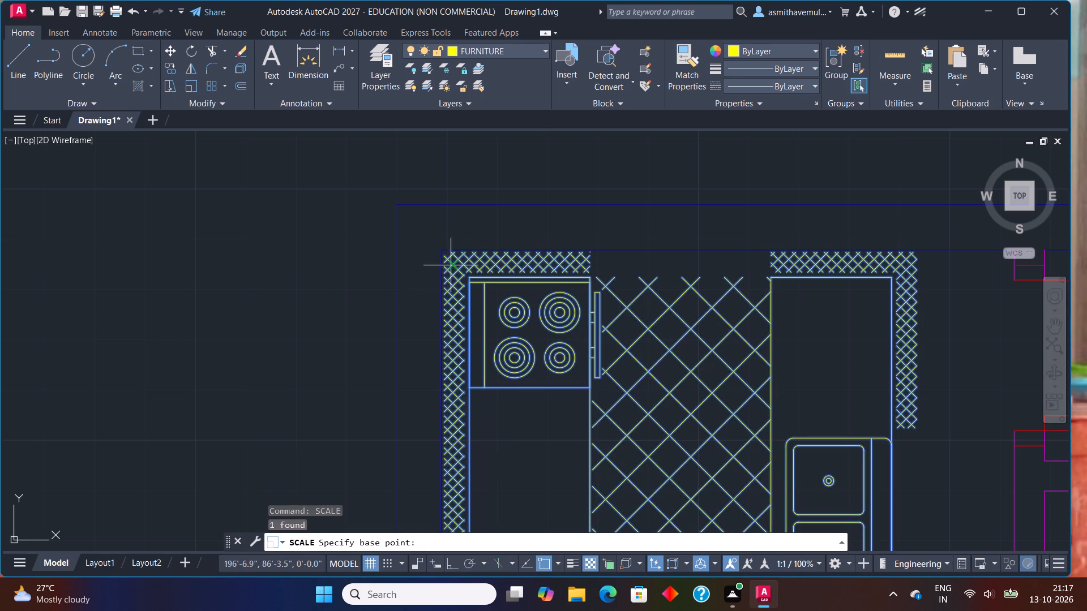
click(450, 256)
scroll(433, 252, down, 1)
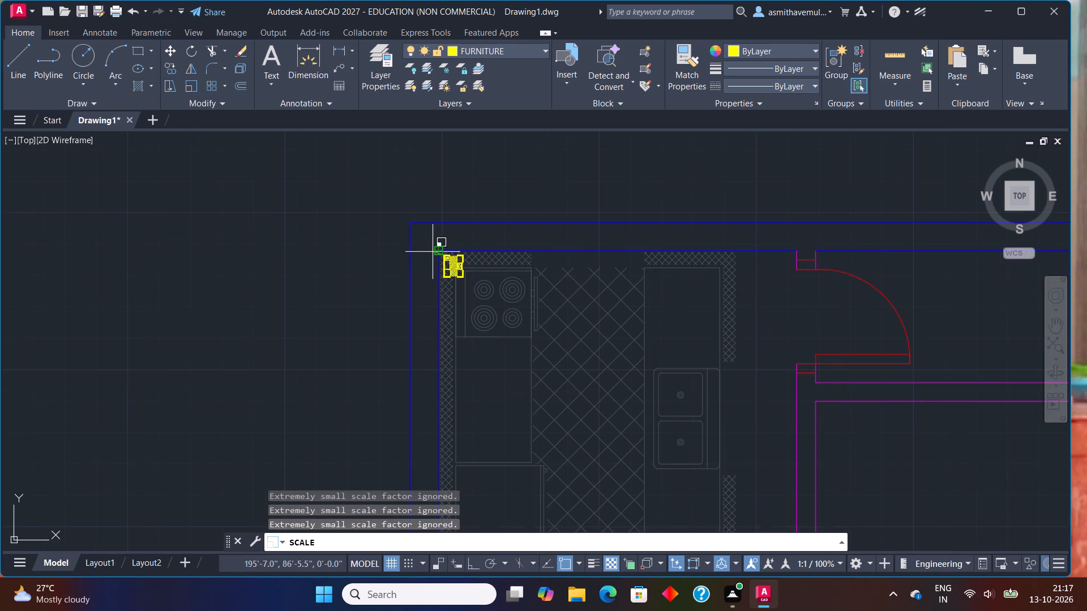
middle_drag(433, 252, 361, 154)
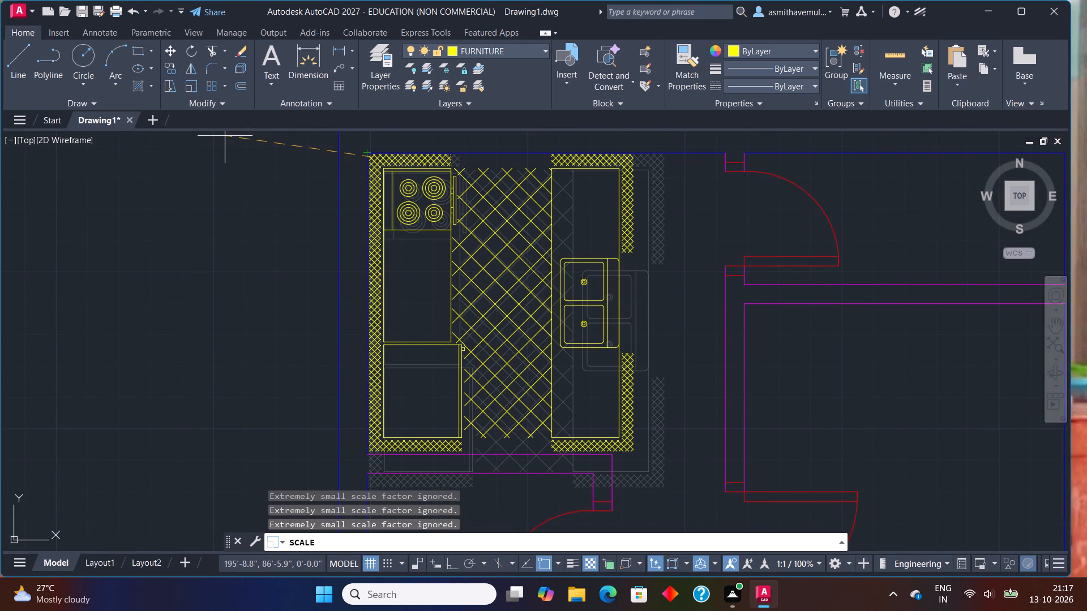
click(225, 136)
Move the double bed block from the furniture group to the empty space just right of the floor plan's upper rooms.
scroll(460, 178, down, 2)
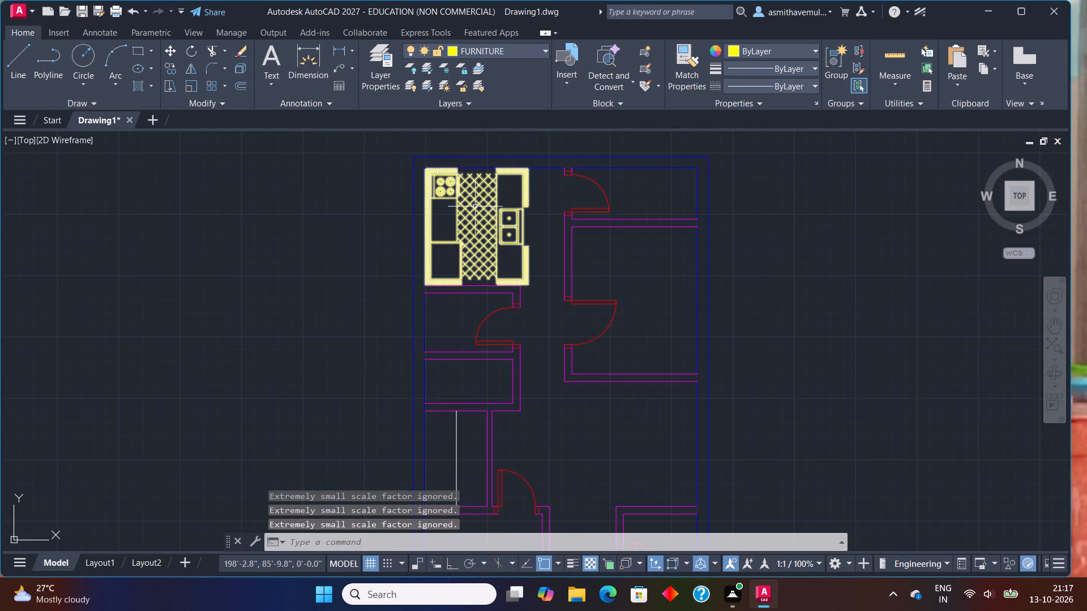
scroll(498, 217, down, 1)
scroll(582, 321, up, 1)
scroll(583, 317, down, 2)
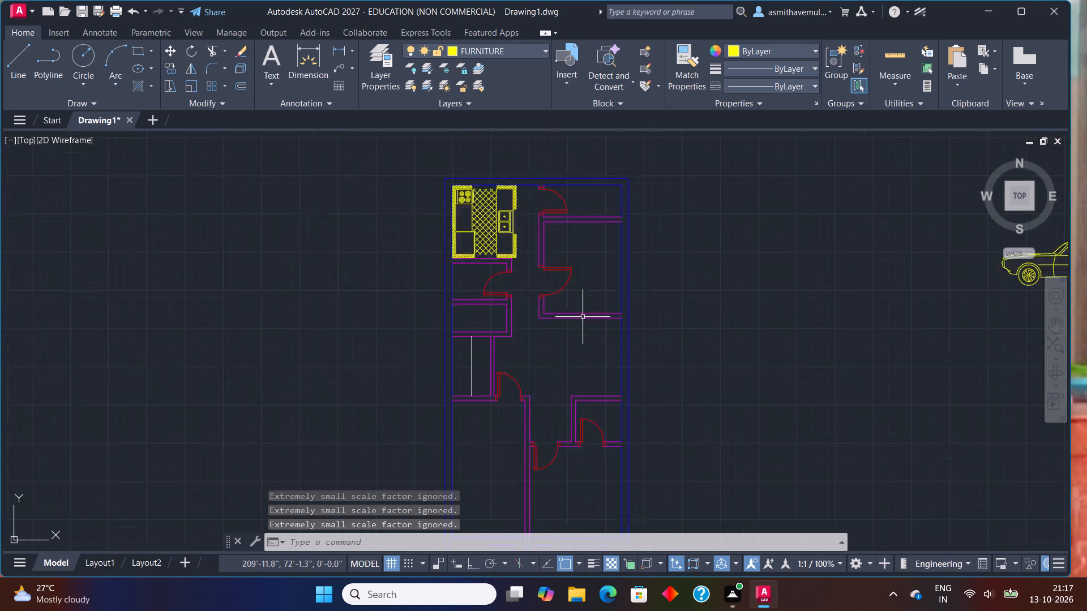
middle_drag(623, 306, 431, 304)
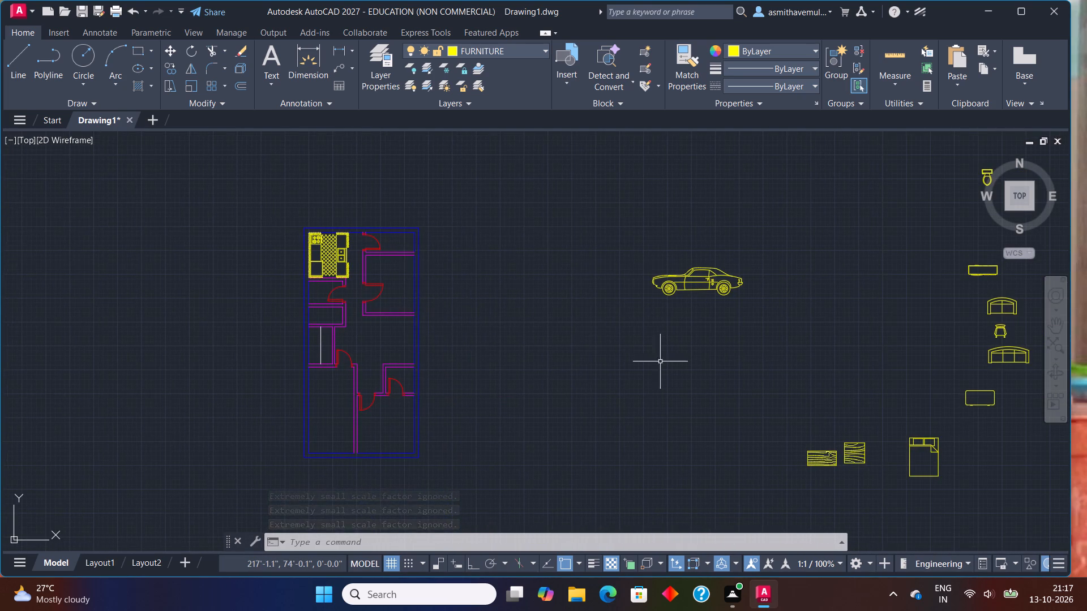
drag(935, 453, 913, 471)
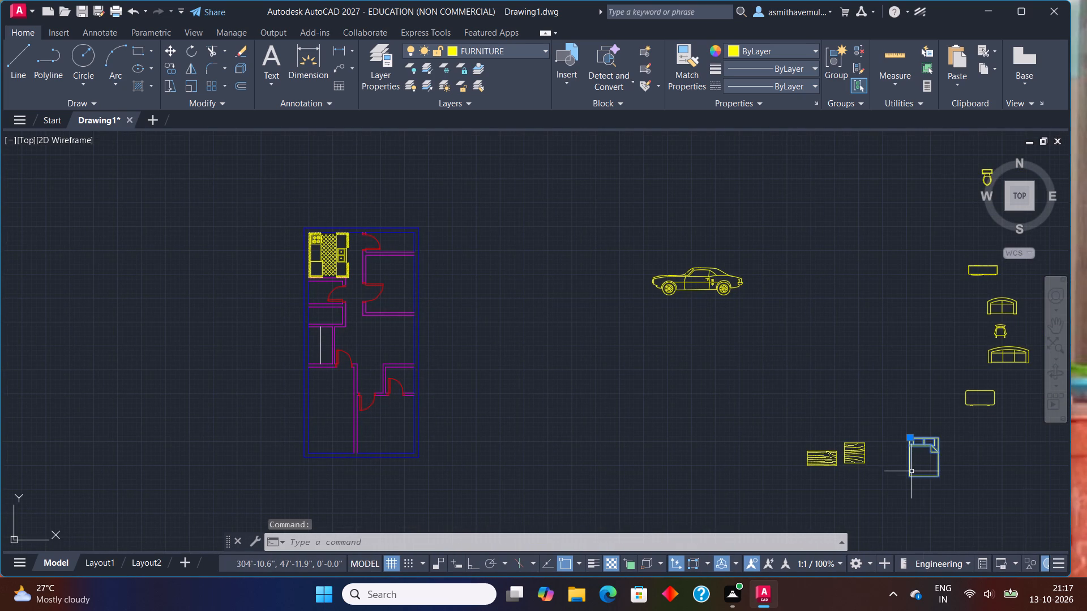
key(m)
key(Return)
click(911, 471)
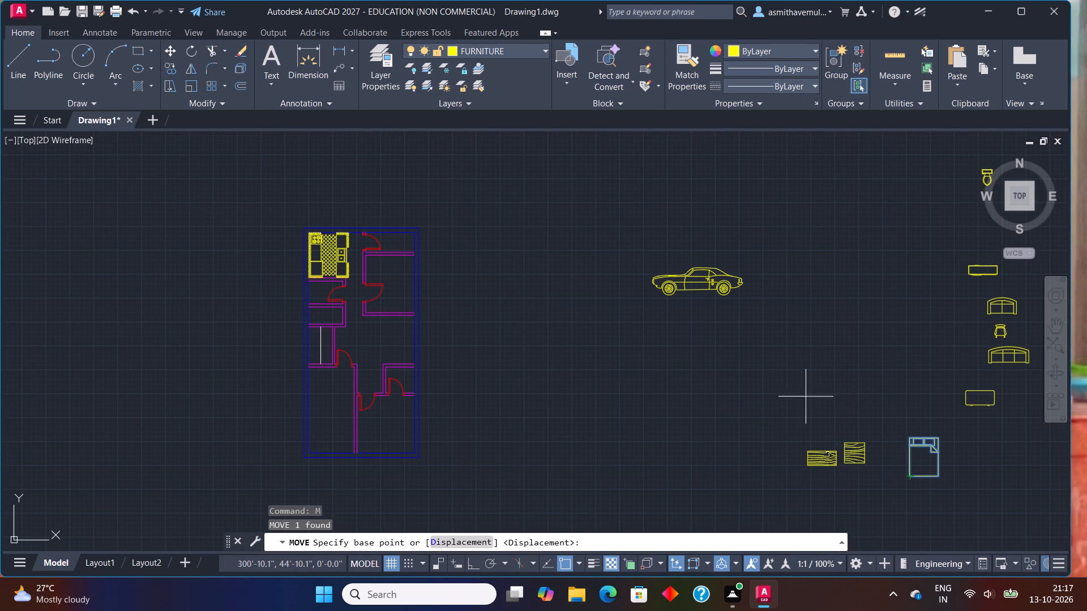
click(925, 441)
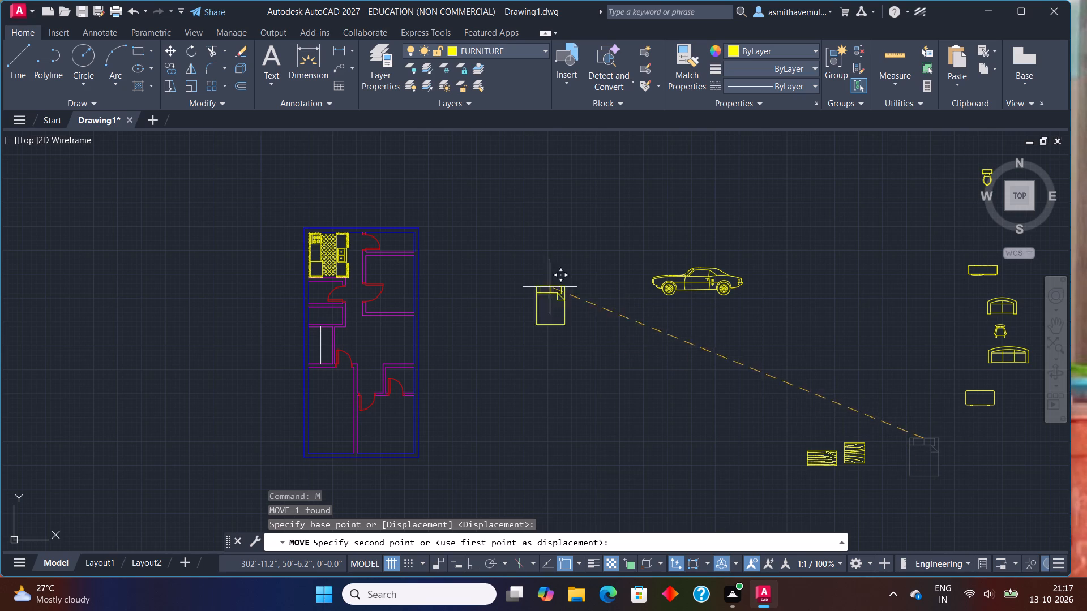
scroll(474, 272, up, 1)
click(473, 268)
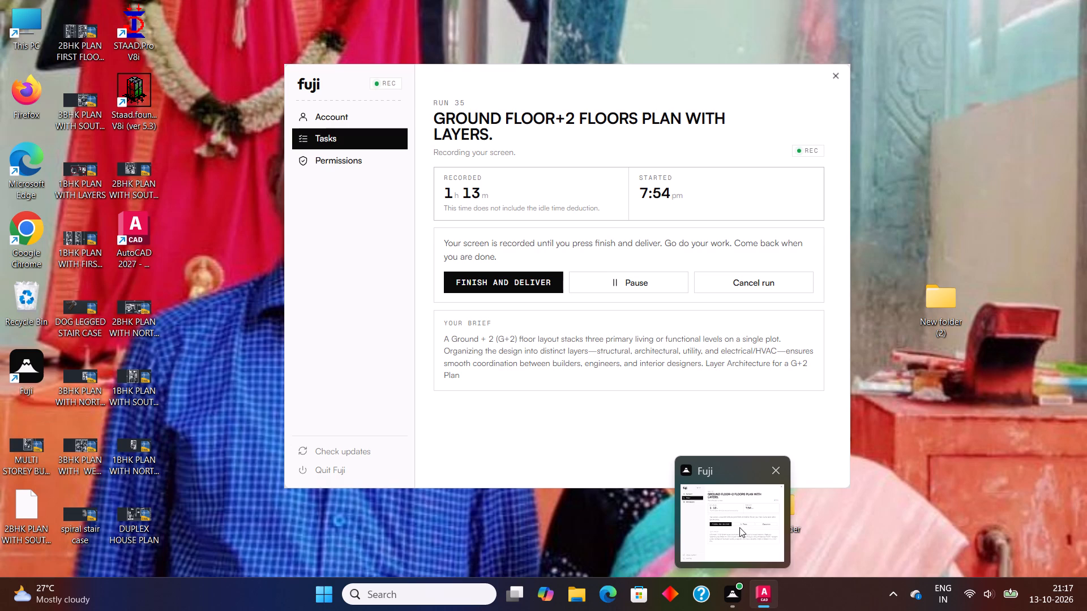
Rotate the bed 90 degrees clockwise about its upper-right corner with Ortho on, so the pillows face right.
scroll(496, 333, up, 1)
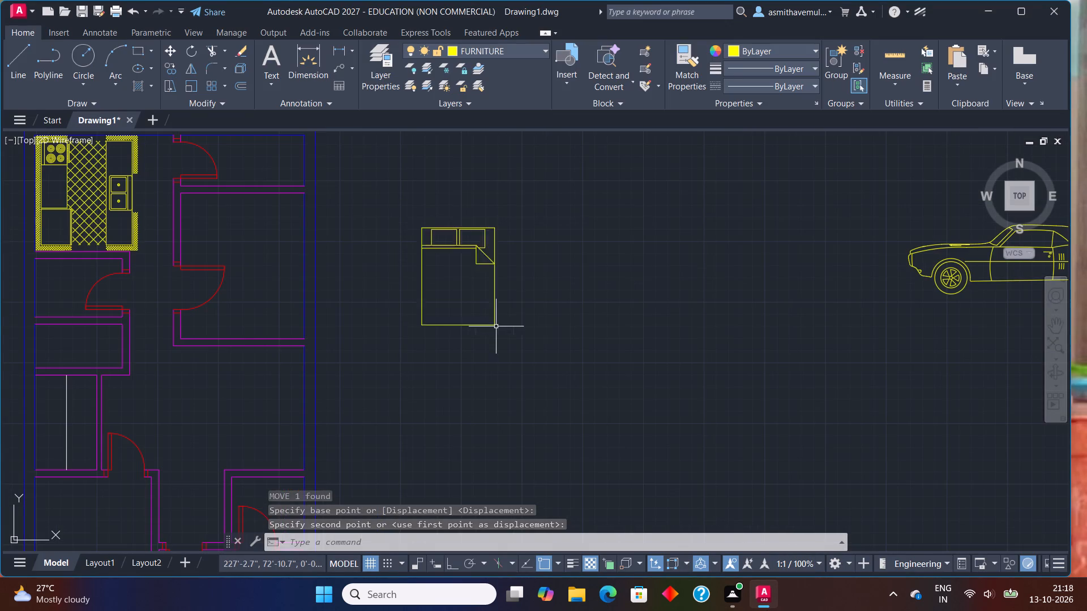
drag(505, 293, 375, 361)
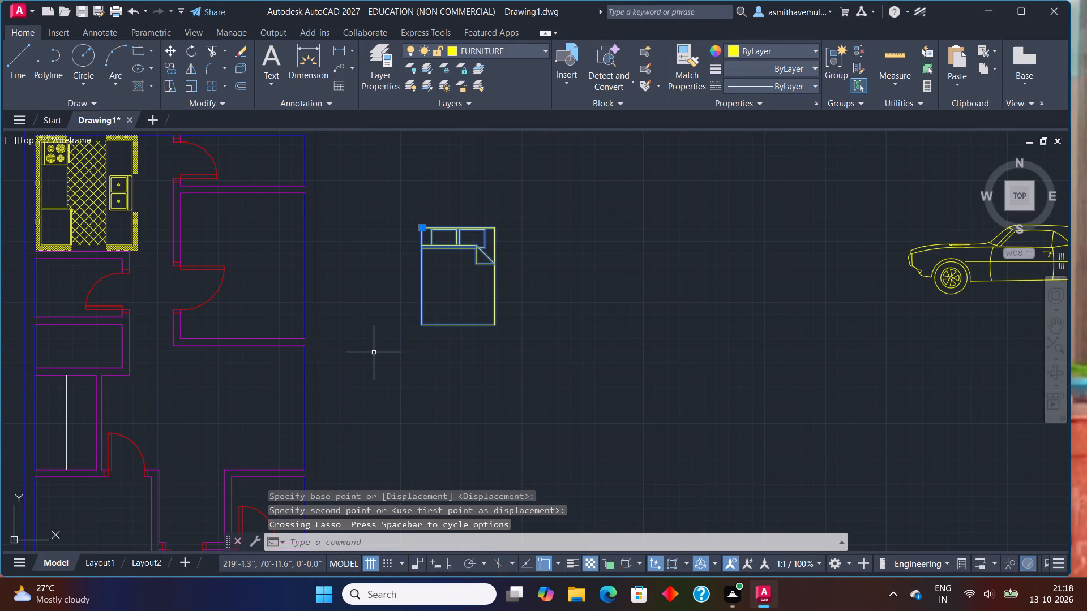
text(RO)
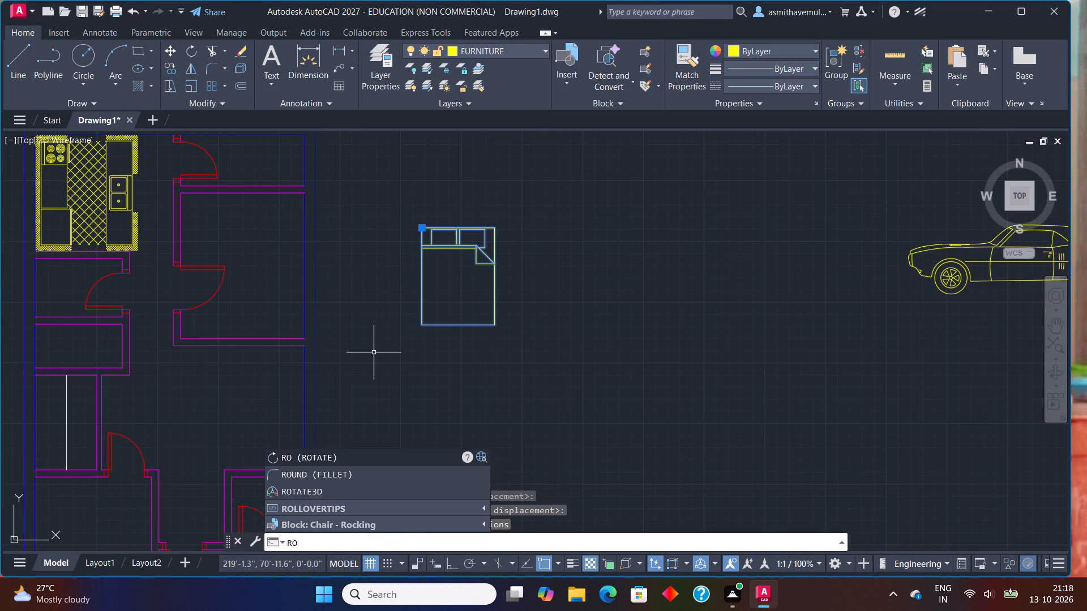
key(Return)
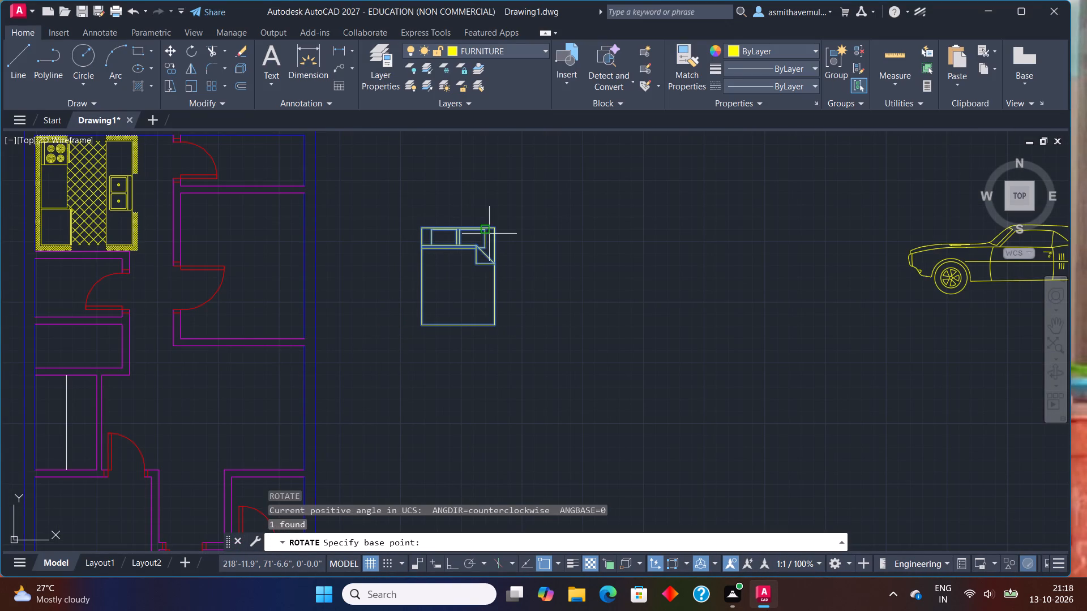
click(495, 229)
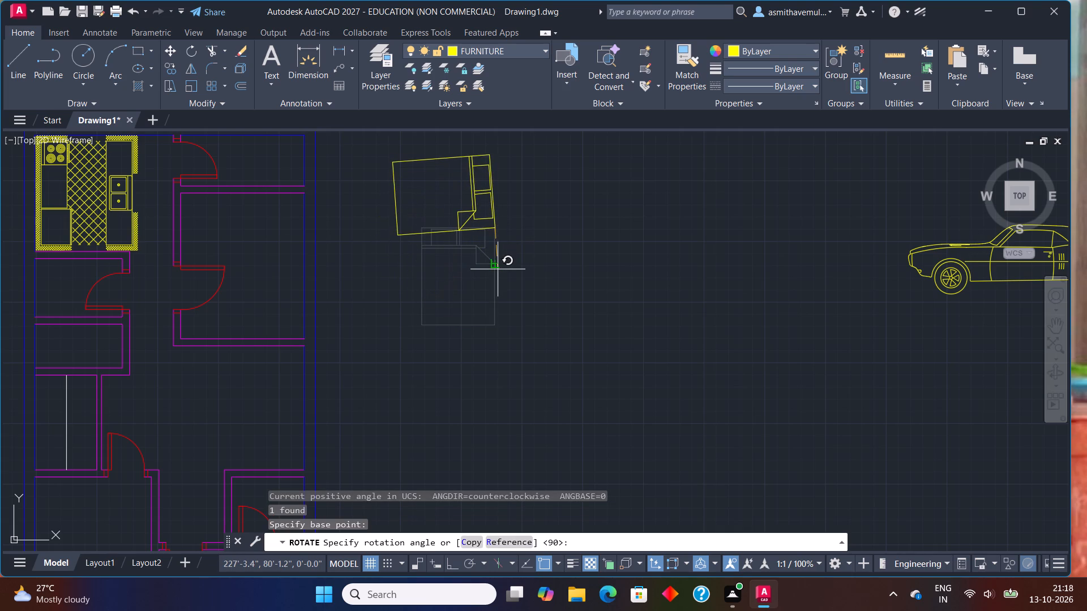
key(F8)
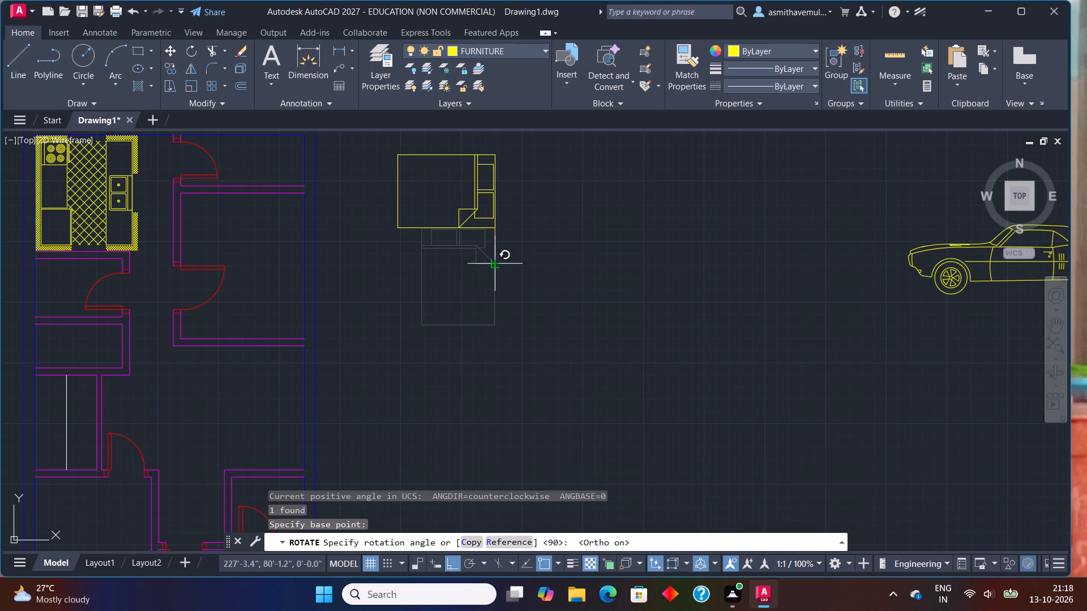
click(497, 253)
With Ortho off, move the rotated bed by the middle of its headboard edge onto the right outer wall's inner face in the upper-right bedroom.
drag(516, 193, 446, 259)
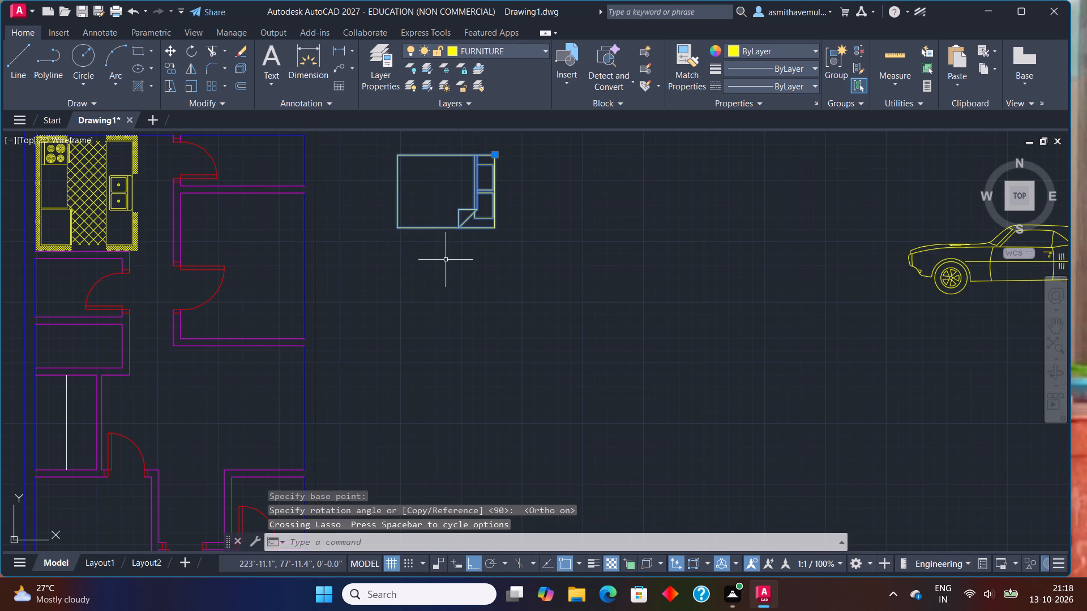
key(m)
key(Return)
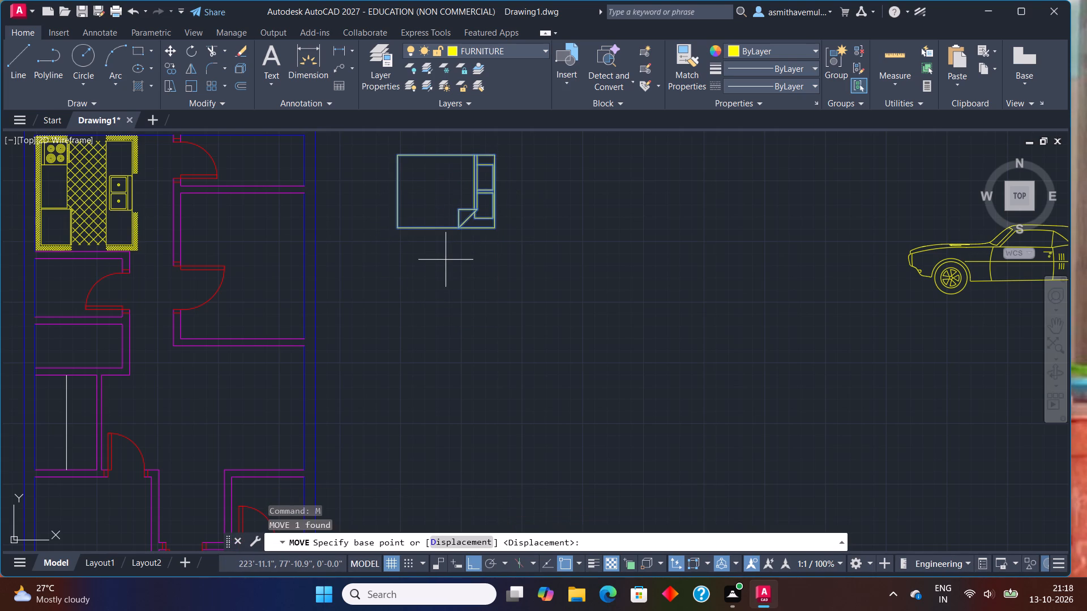
key(F8)
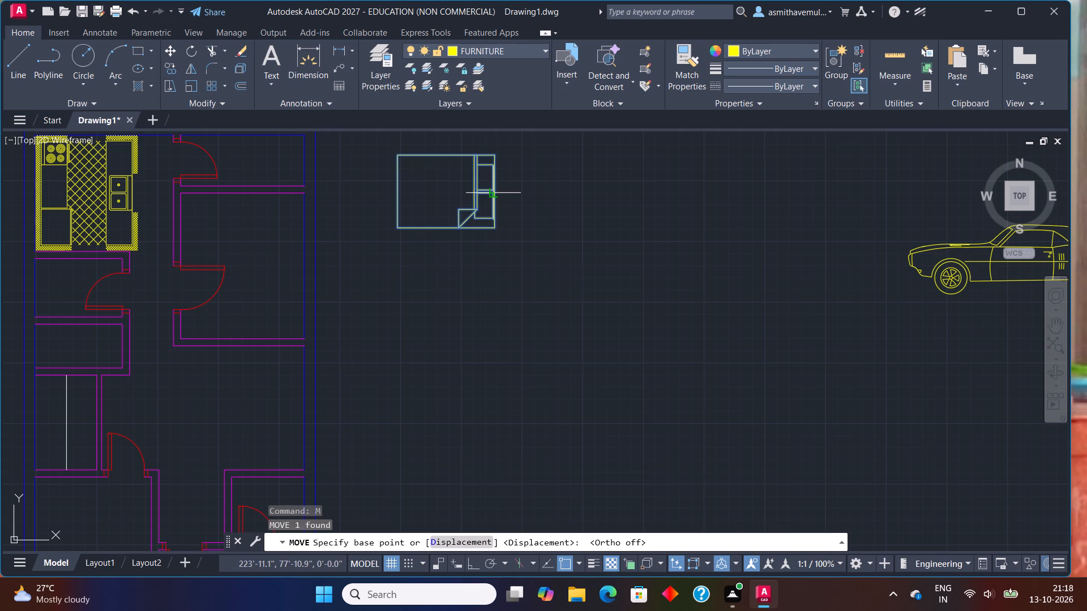
click(494, 193)
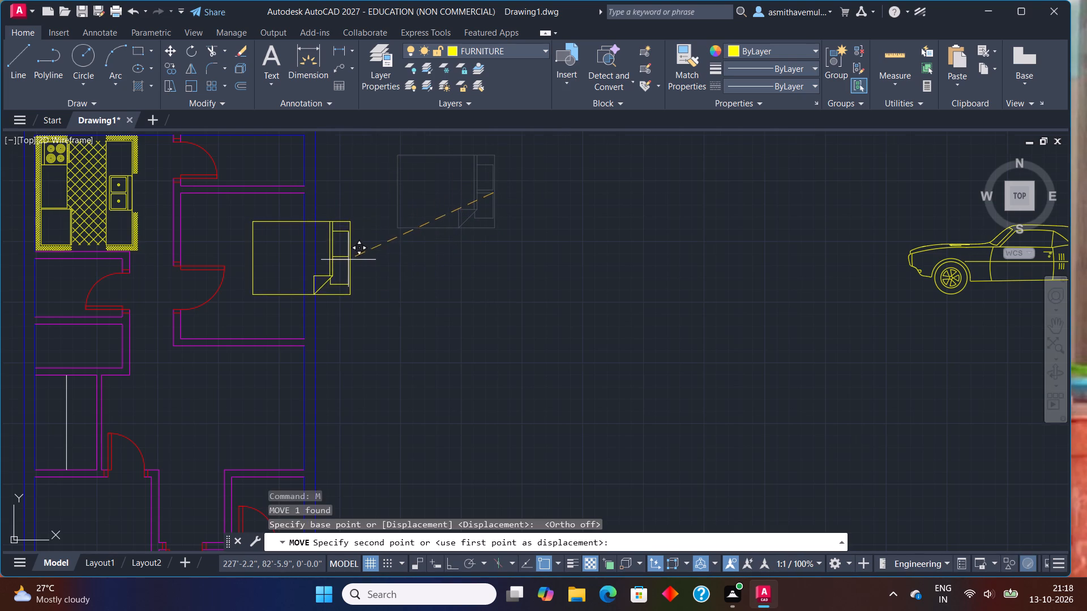
scroll(348, 257, up, 2)
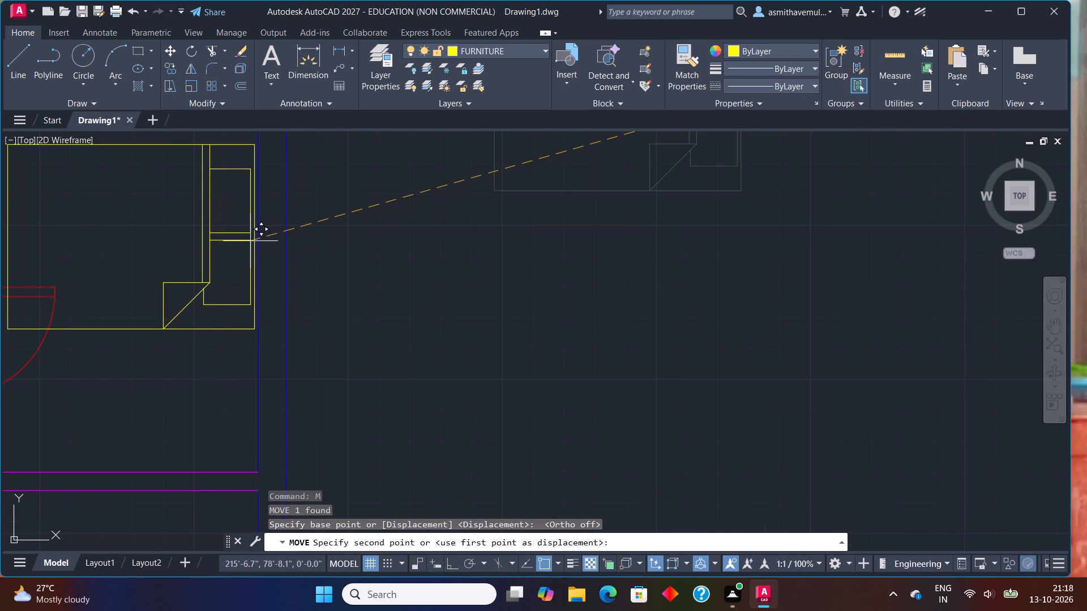
scroll(255, 248, down, 1)
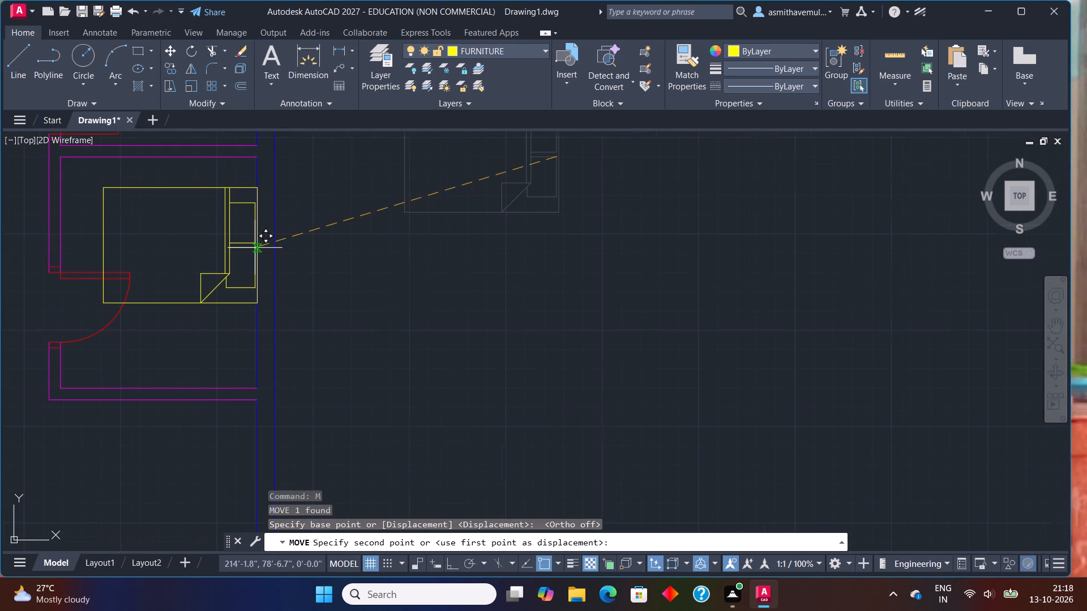
middle_drag(255, 248, 299, 308)
scroll(299, 309, up, 2)
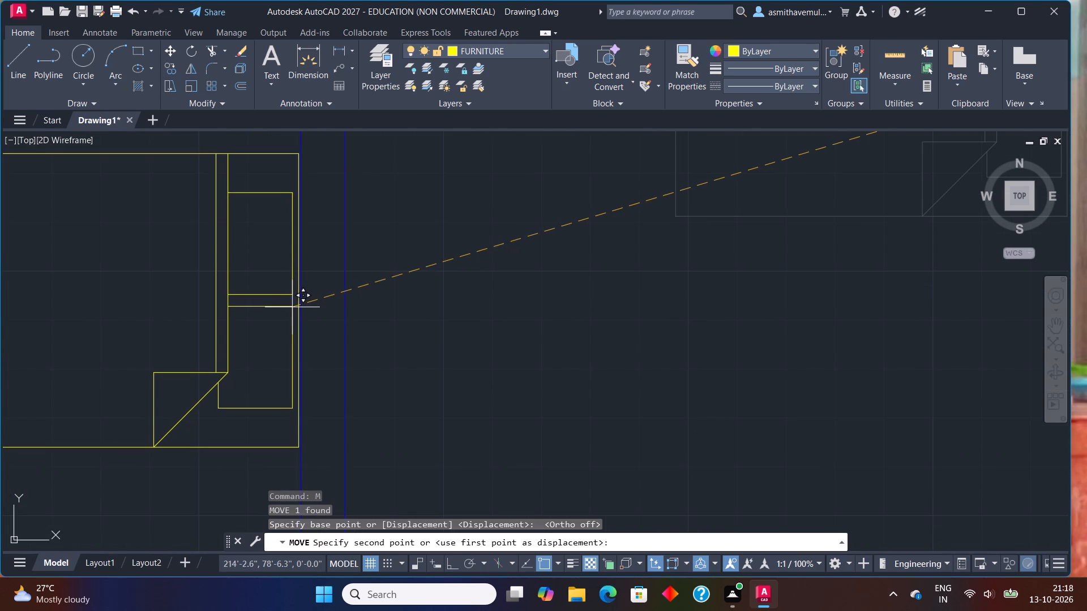
scroll(294, 309, up, 2)
click(294, 309)
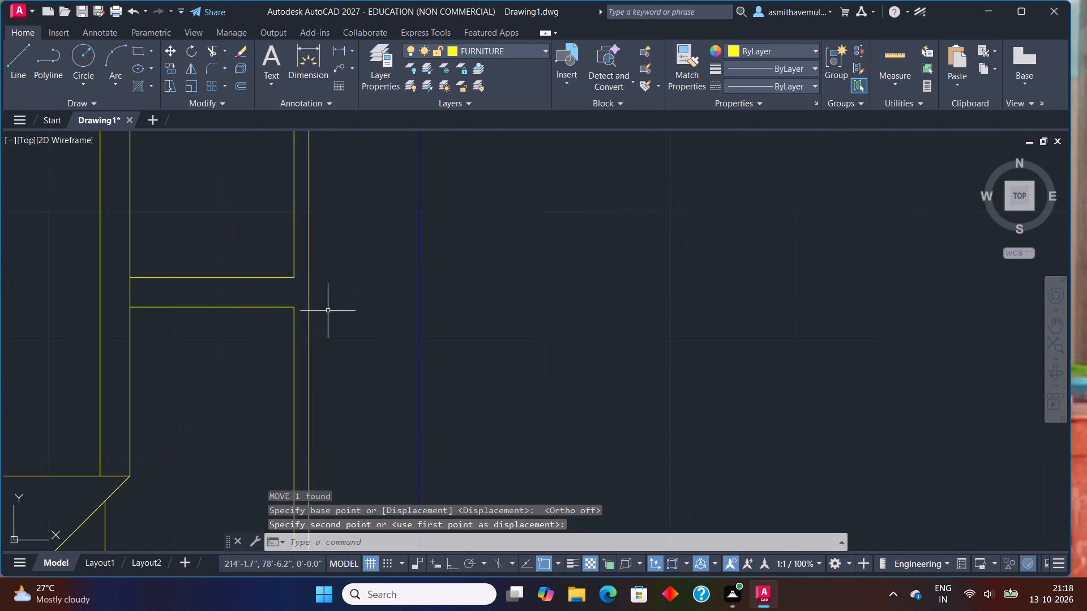
Scale the bed down about its upper-right corner on the outer wall so it clears the bedroom door swing.
scroll(346, 311, down, 2)
drag(283, 464, 195, 393)
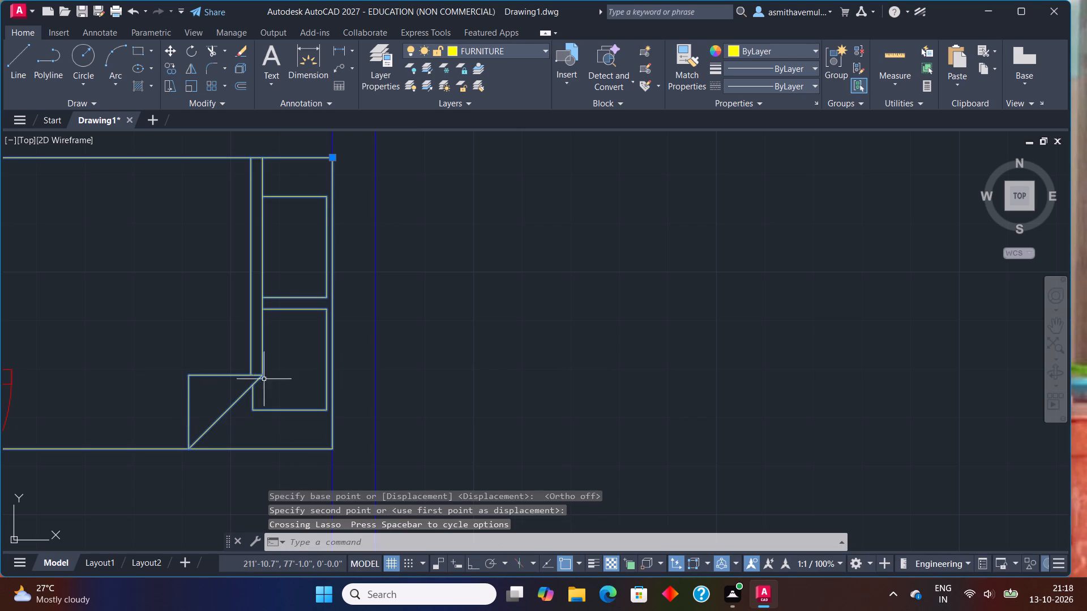
text(SCALE)
key(Return)
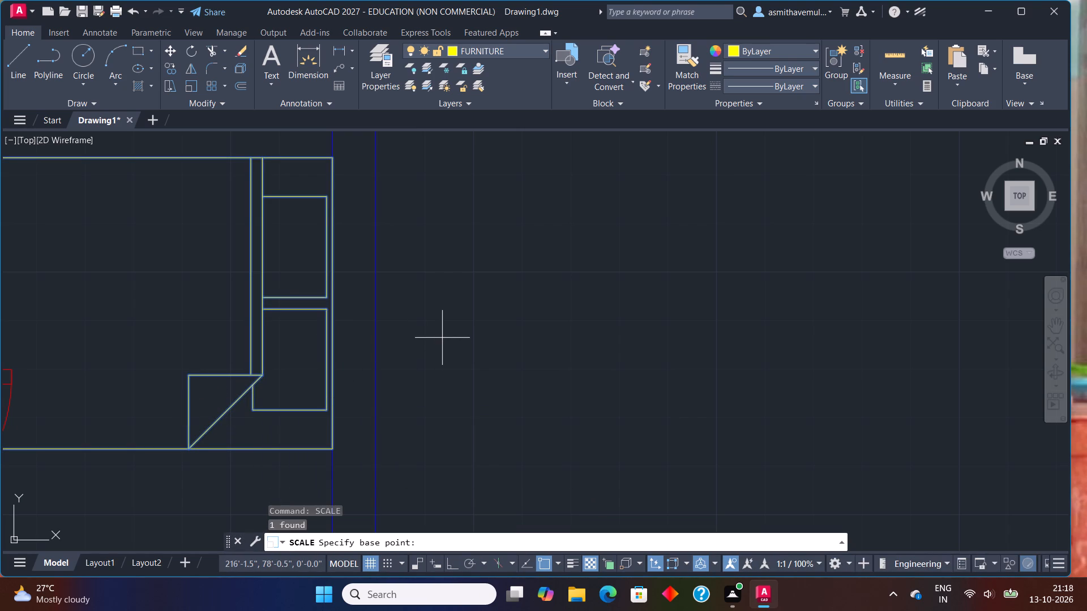
scroll(362, 358, down, 1)
click(343, 236)
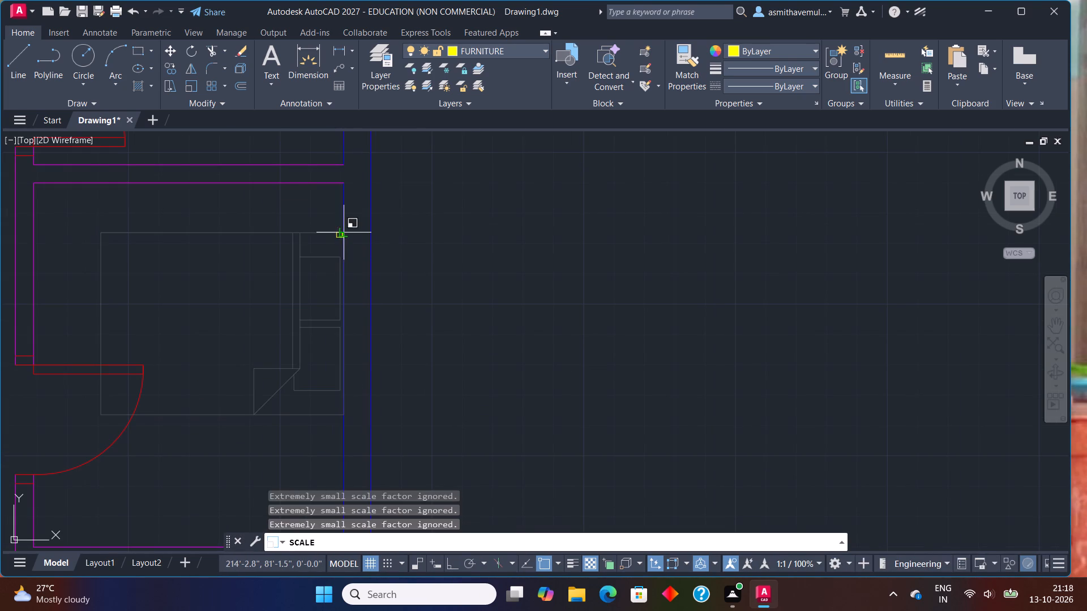
click(425, 188)
scroll(367, 334, up, 1)
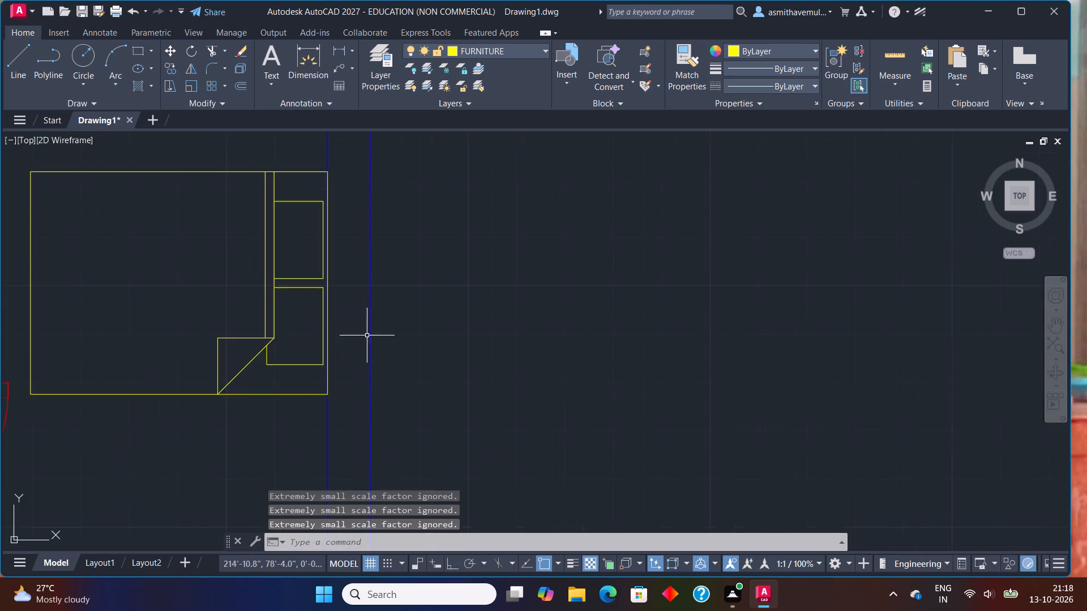
scroll(357, 377, up, 2)
scroll(354, 350, down, 3)
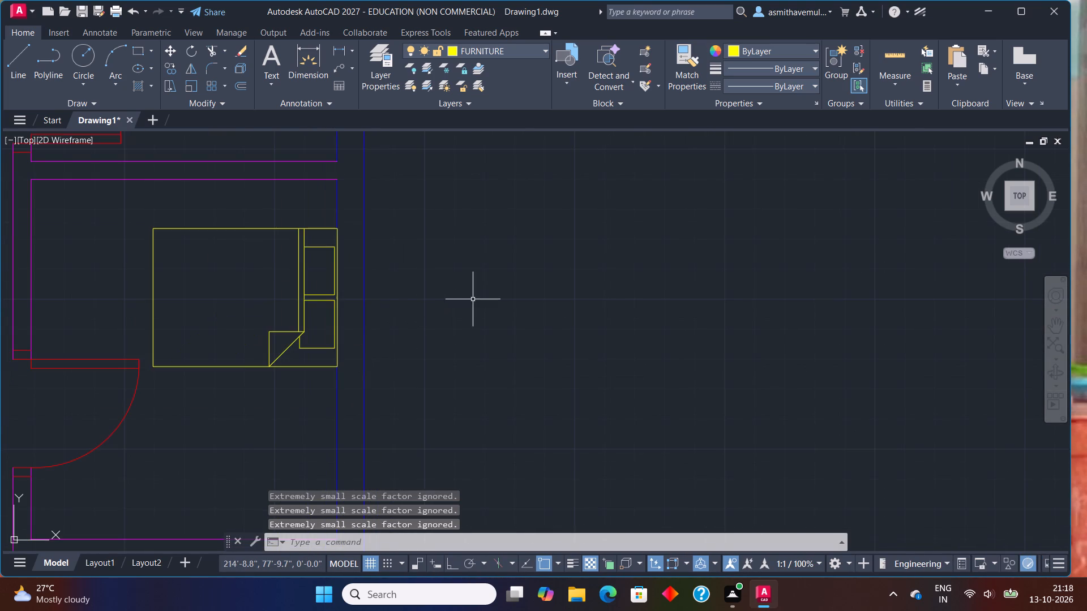
Place the Lamp - Table block from DesignCenter's Home - Space Planner.dwg in the empty space outside the upper-right bedroom's outer wall.
key(ctrl+2)
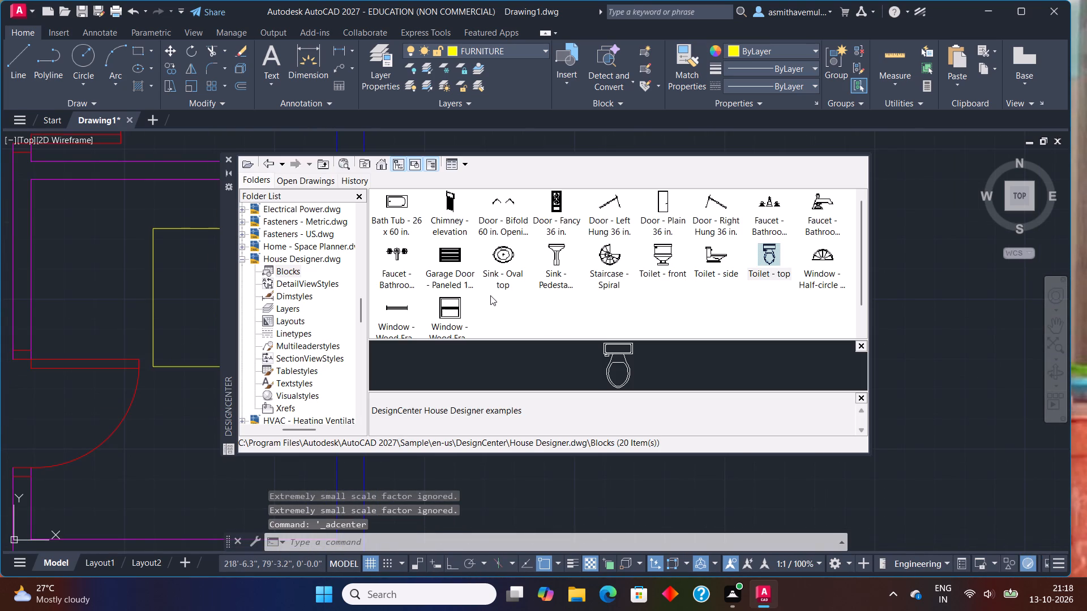
click(379, 159)
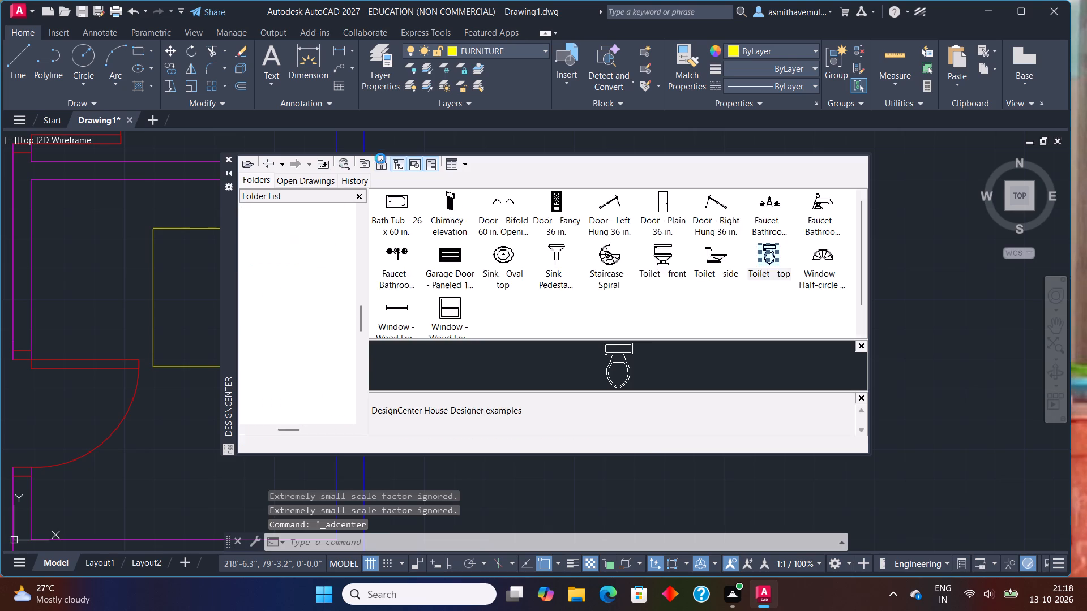
double_click(505, 206)
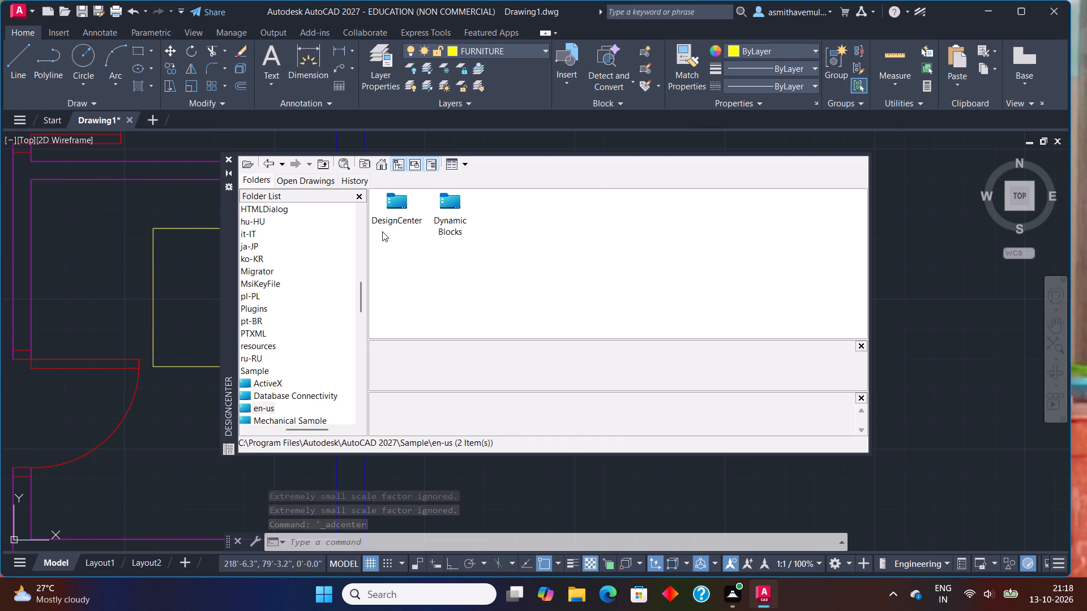
double_click(390, 215)
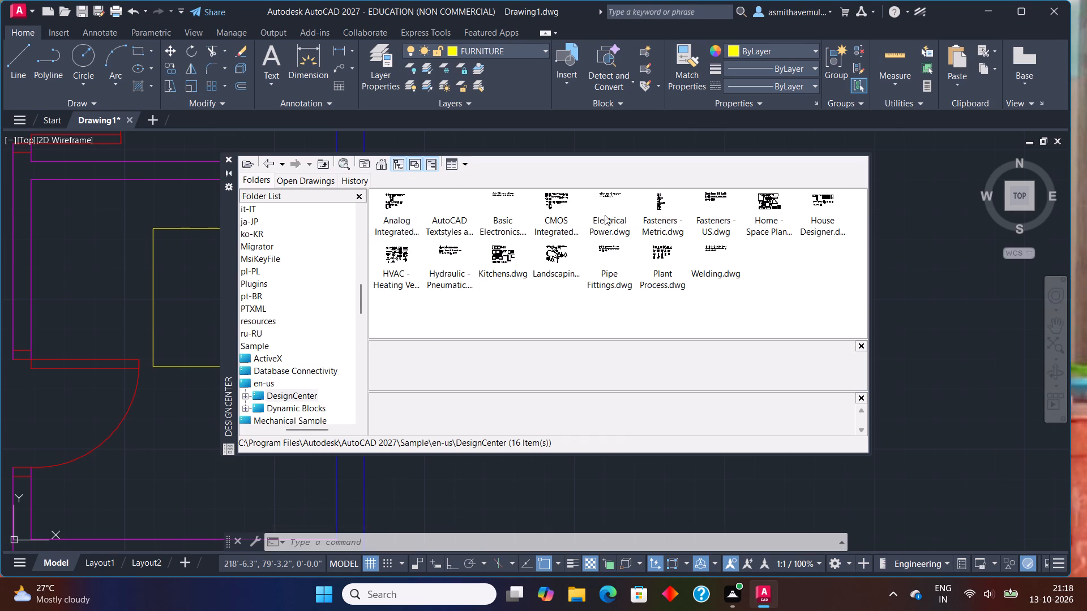
double_click(773, 201)
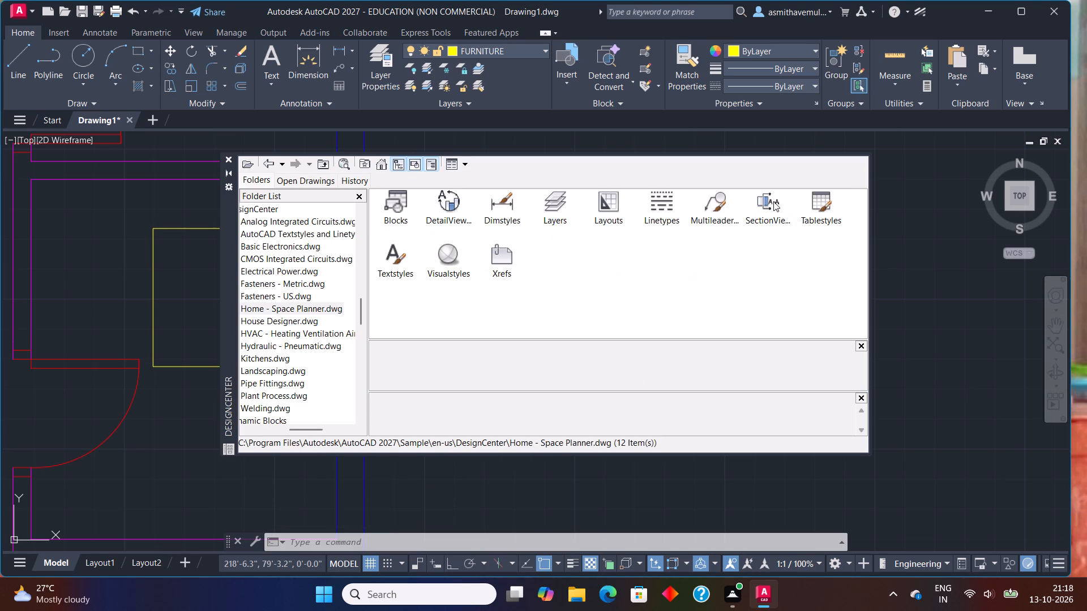
double_click(398, 201)
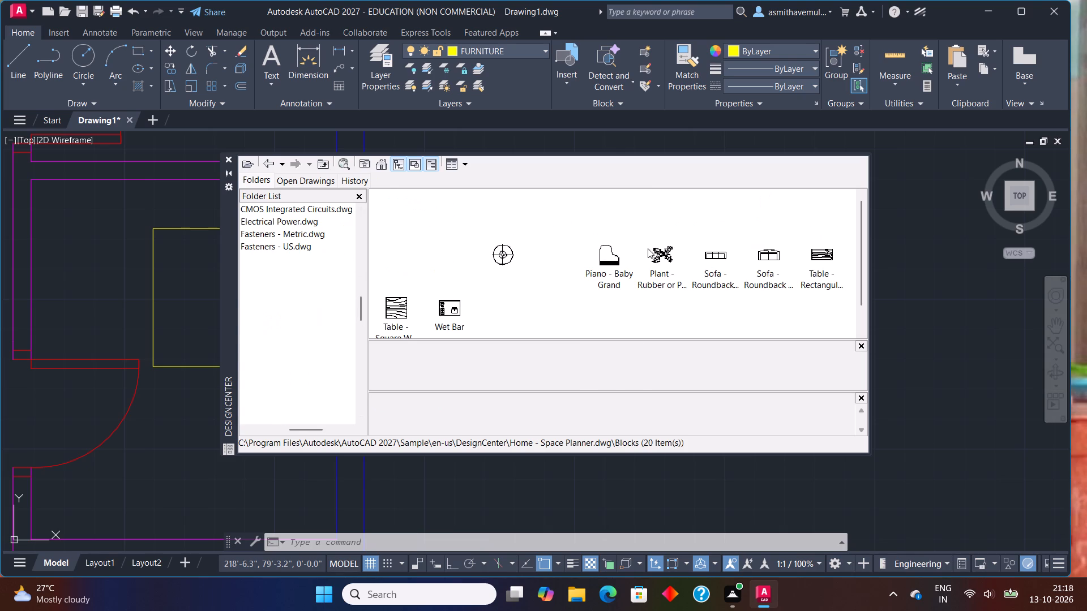
drag(499, 255, 502, 503)
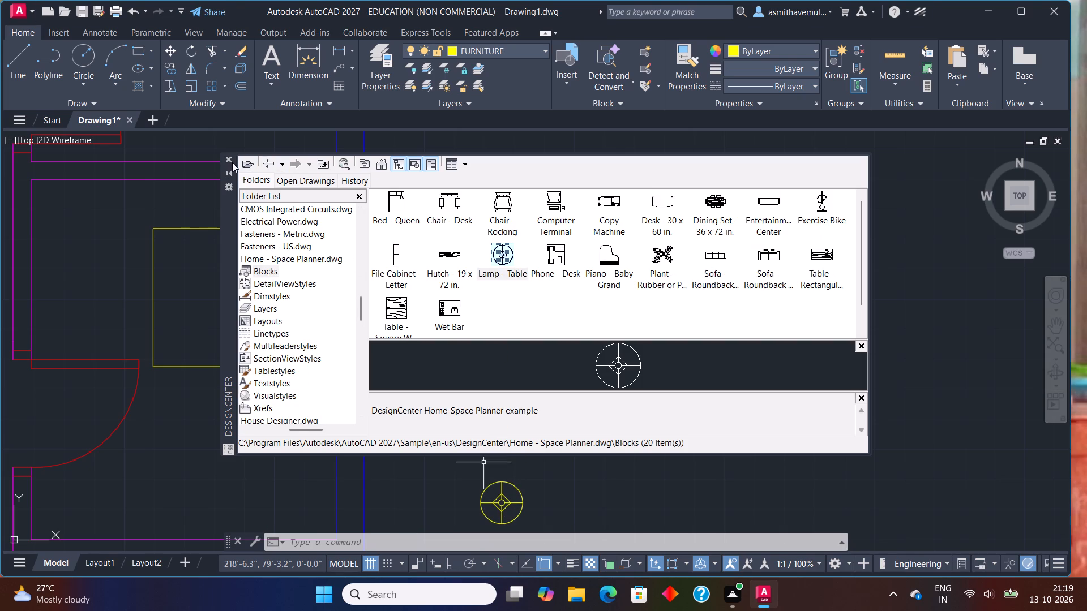
click(230, 158)
Scale the table lamp down slightly about its centre.
middle_drag(583, 384, 553, 302)
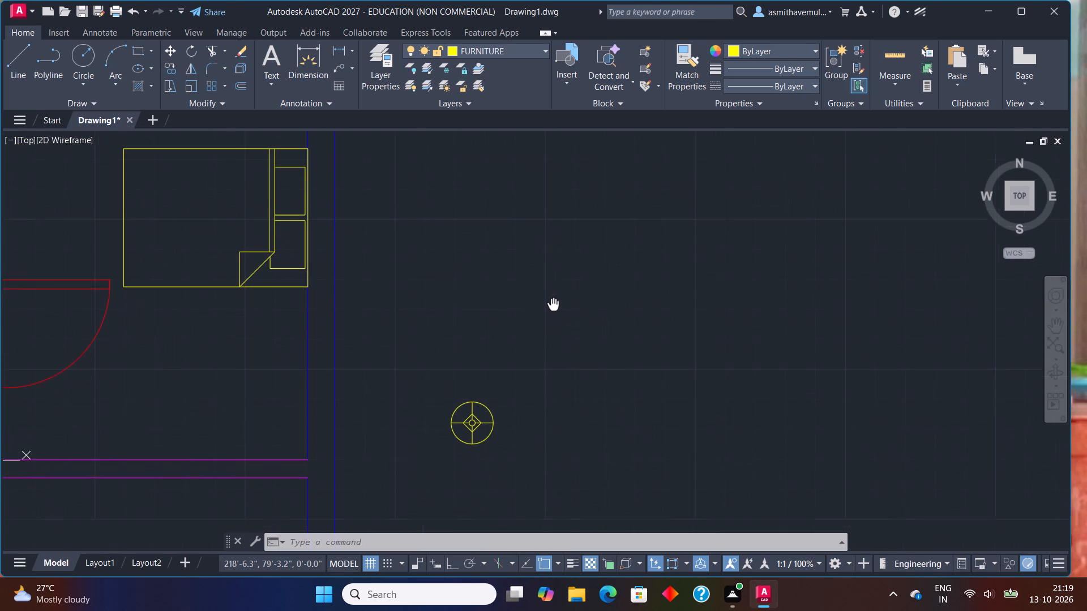
middle_drag(553, 302, 553, 302)
click(465, 423)
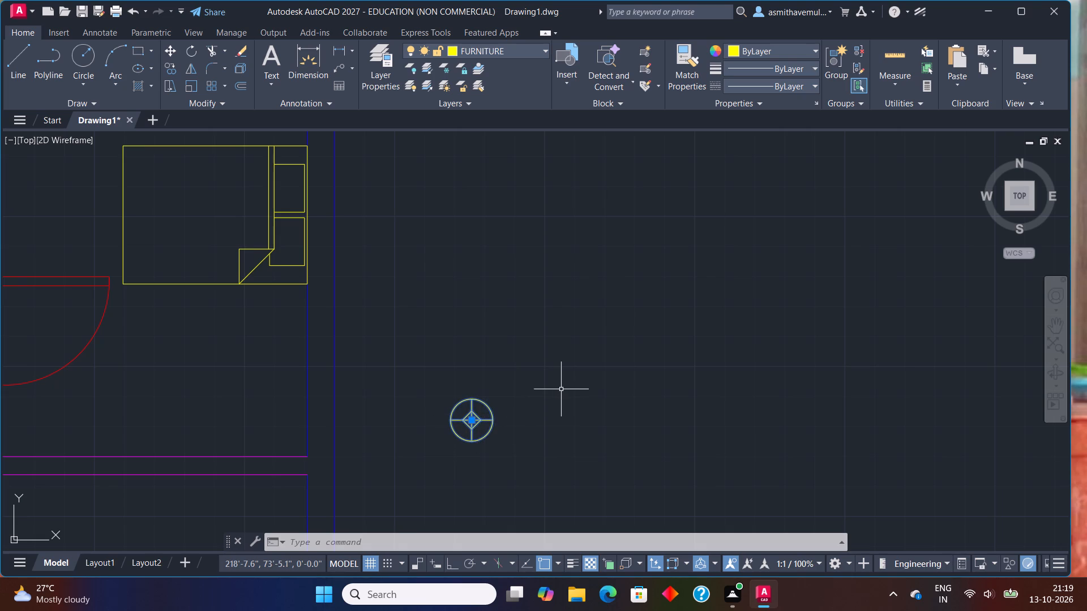
text(SCALE)
key(Return)
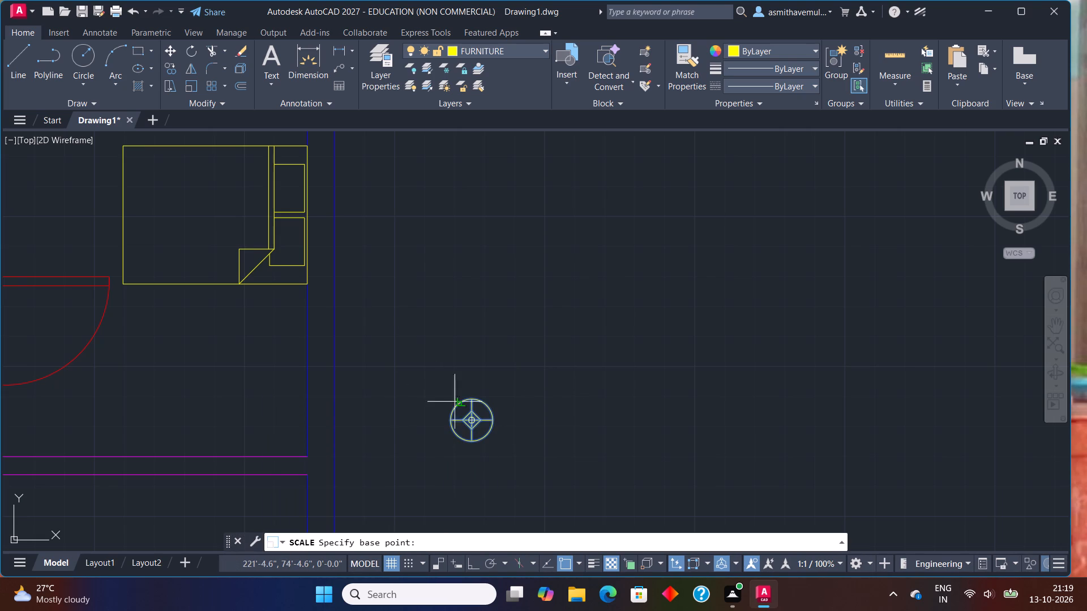
click(476, 423)
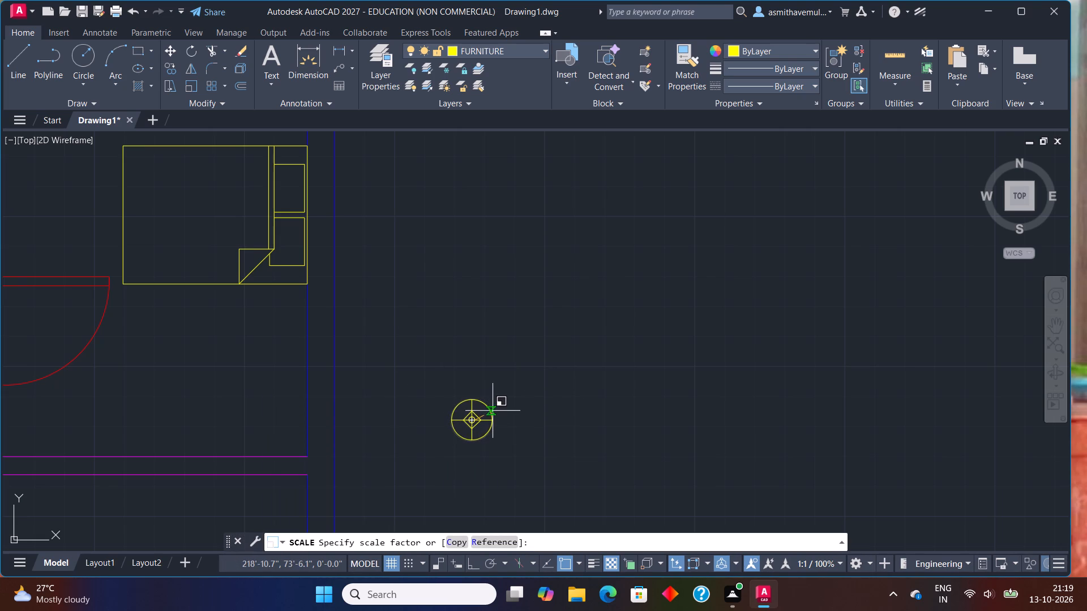
click(494, 411)
Copy the table lamp by its centre to both sides of the bed's headboard end, one below and one above the bed.
drag(499, 406, 467, 449)
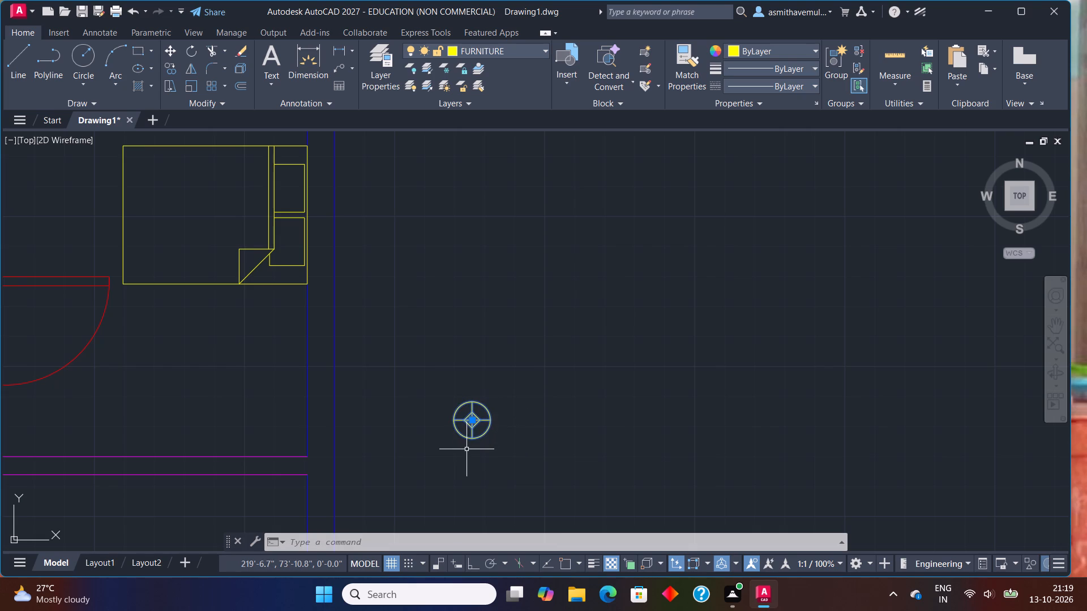
text(COPY)
key(Return)
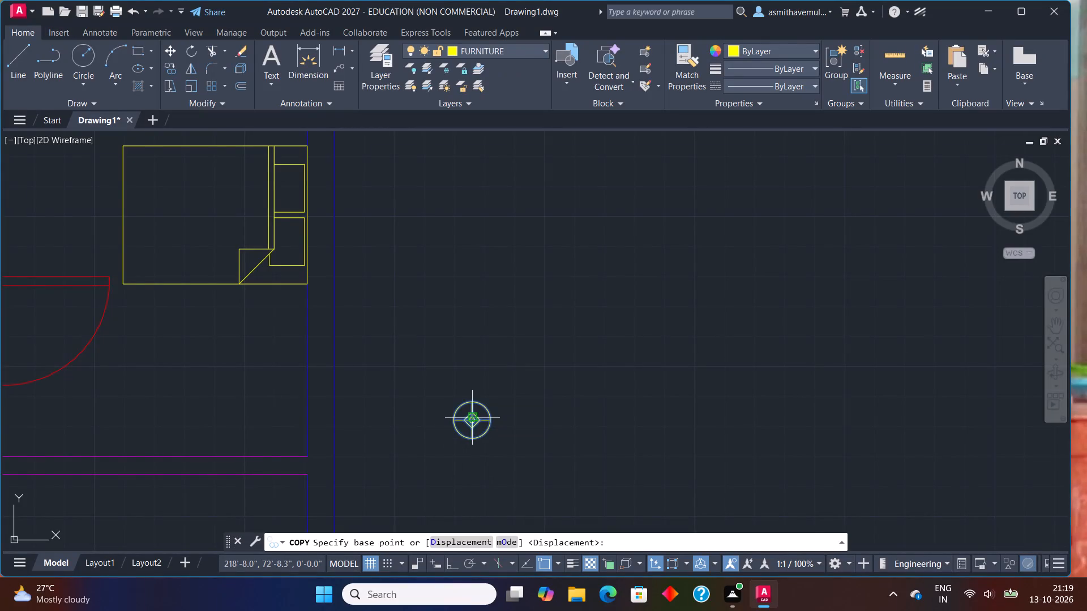
click(473, 416)
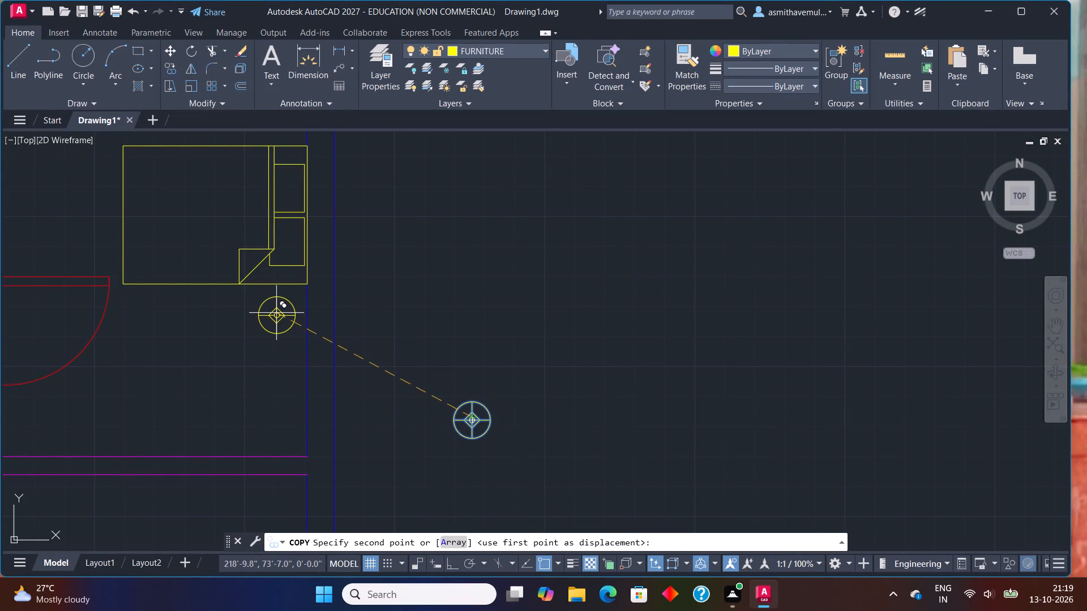
click(276, 313)
middle_drag(275, 244, 293, 317)
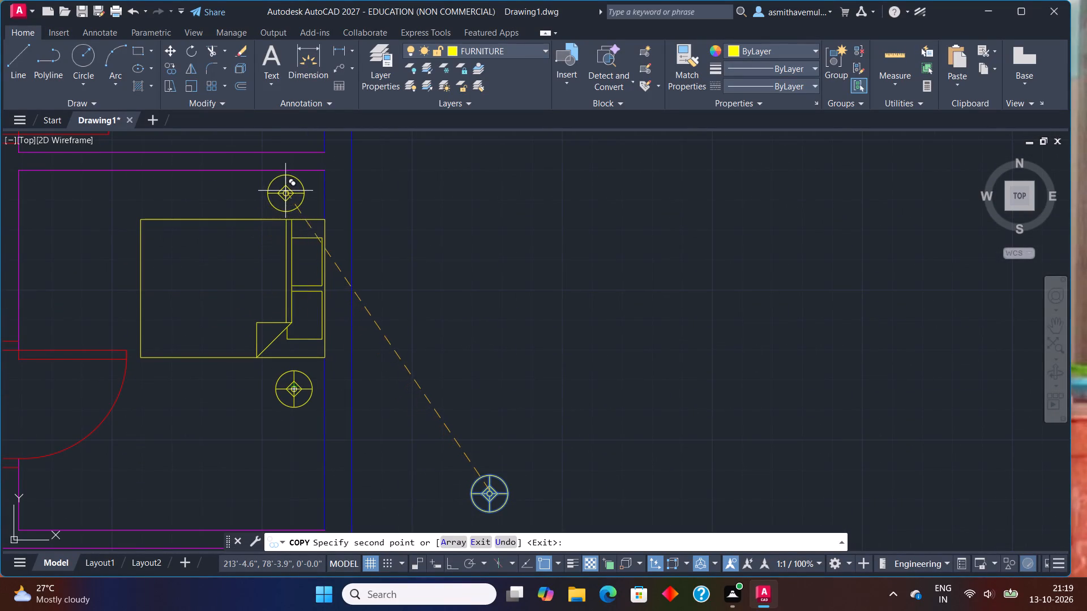
click(289, 190)
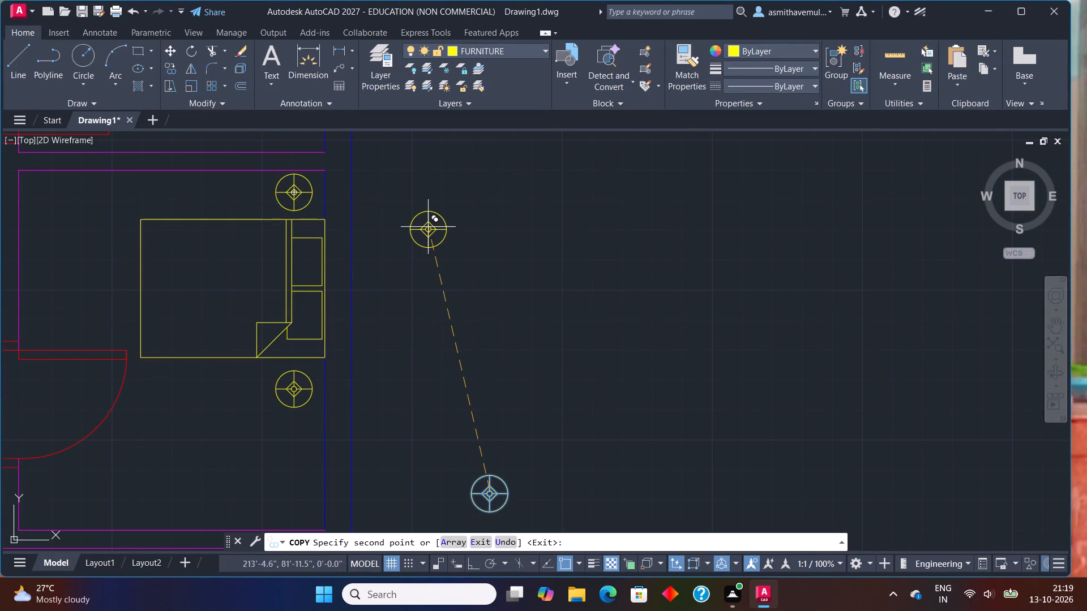
key(Escape)
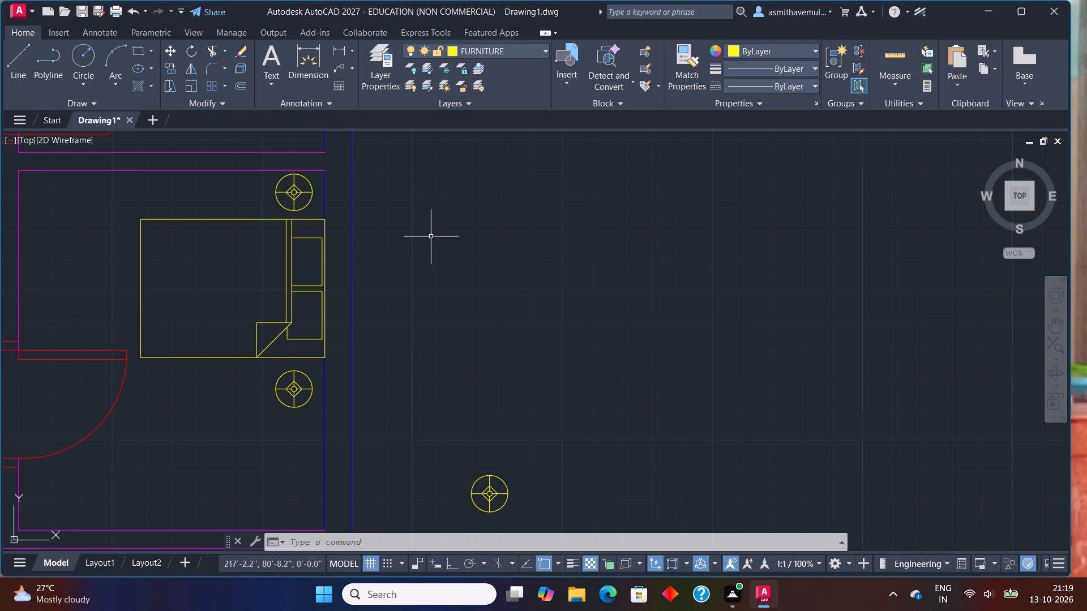
scroll(432, 242, down, 1)
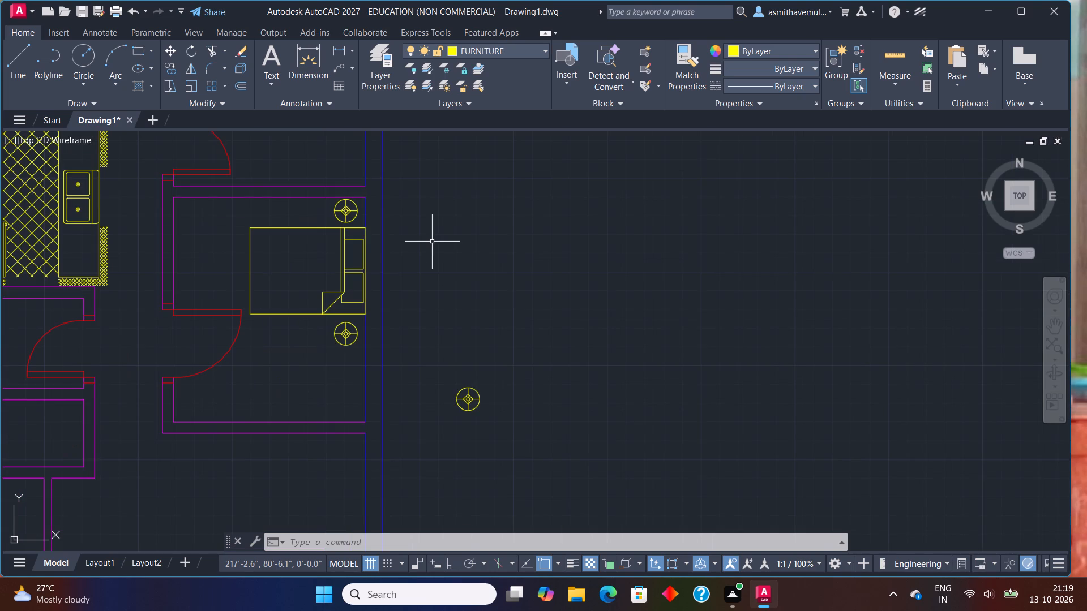
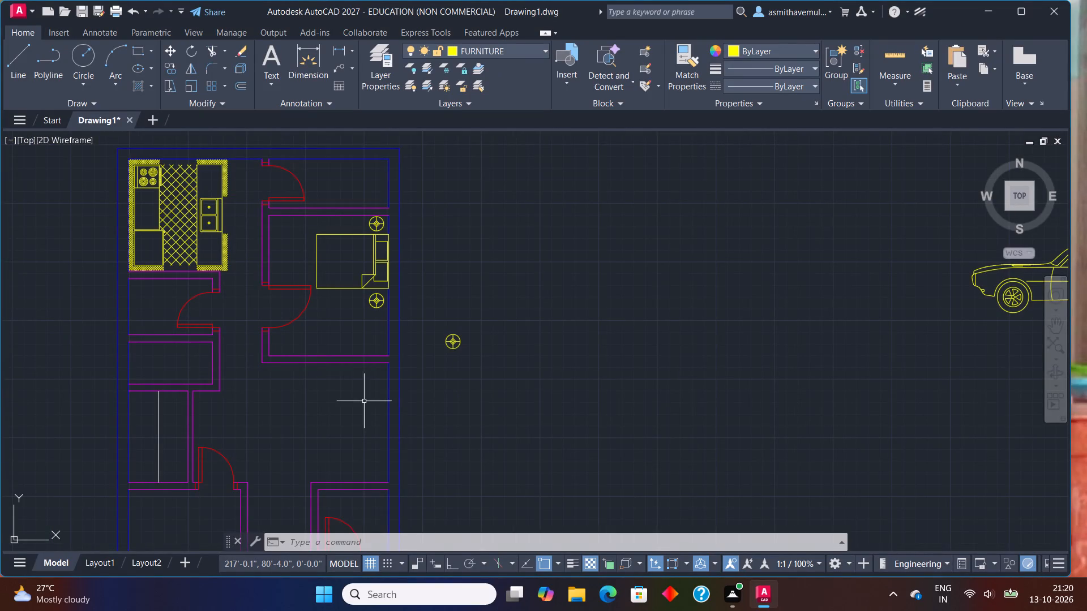
Move the toilet block from the spare blocks into the empty space outside the outer wall beside the bathroom below the kitchen.
middle_drag(364, 401, 384, 361)
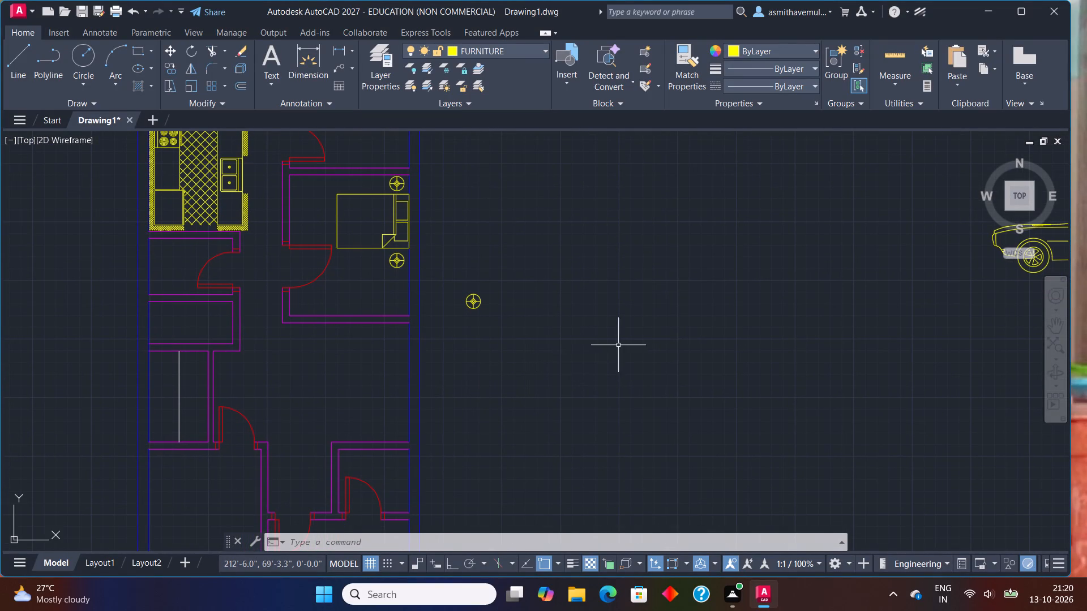
scroll(671, 335, down, 2)
middle_drag(718, 362, 463, 311)
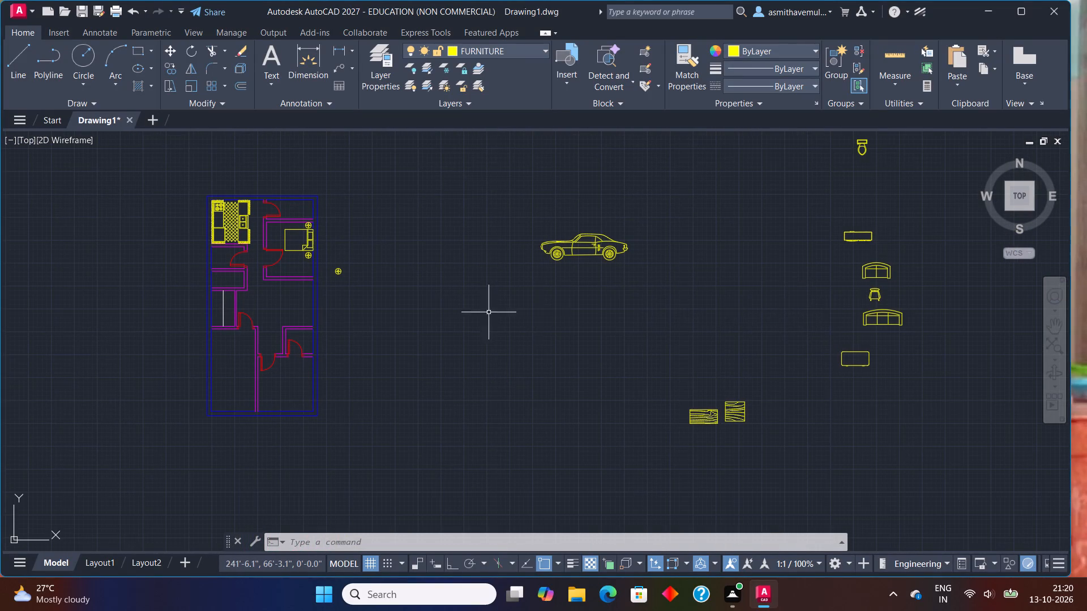
middle_drag(842, 240, 856, 331)
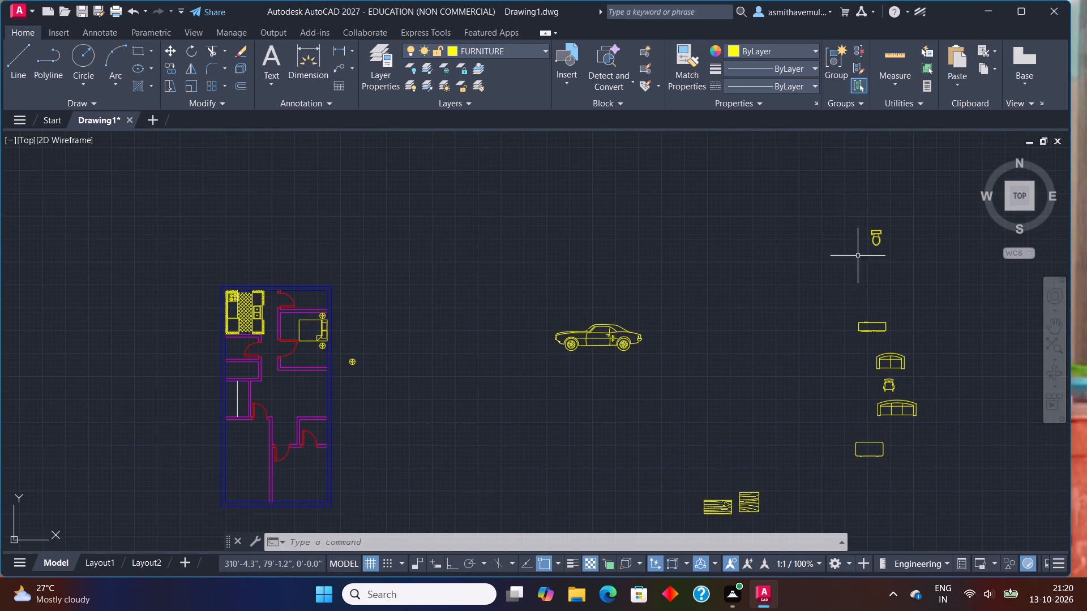
drag(921, 240, 799, 264)
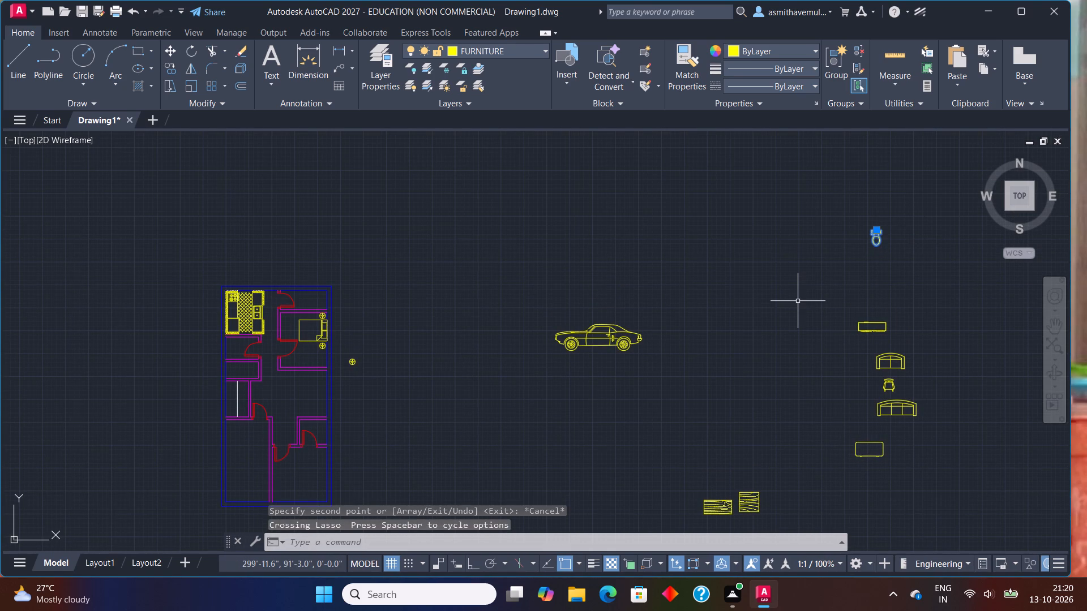
key(m)
key(Return)
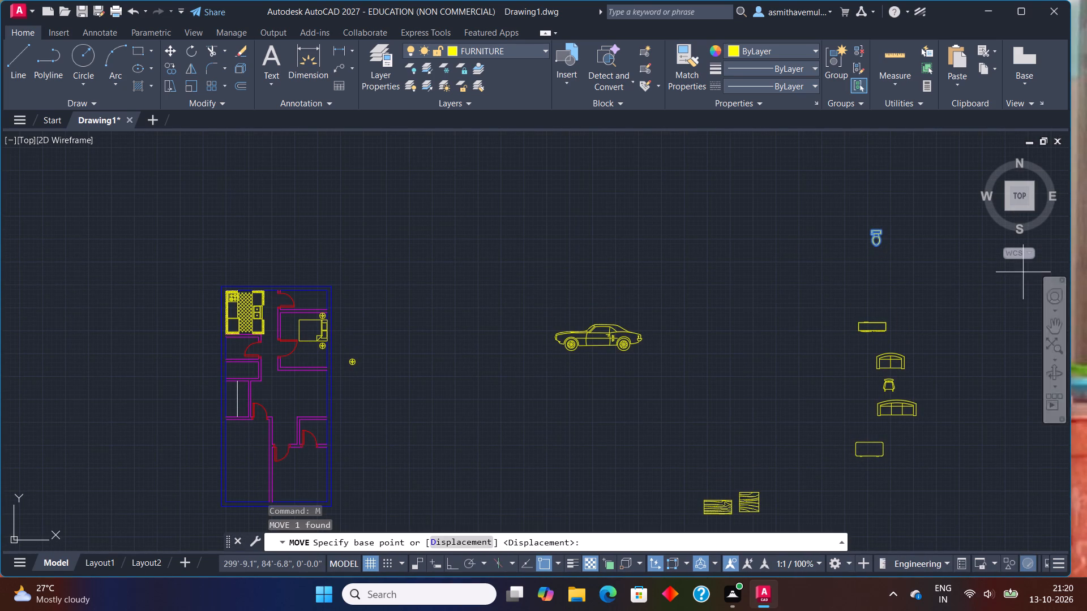
drag(885, 237, 875, 236)
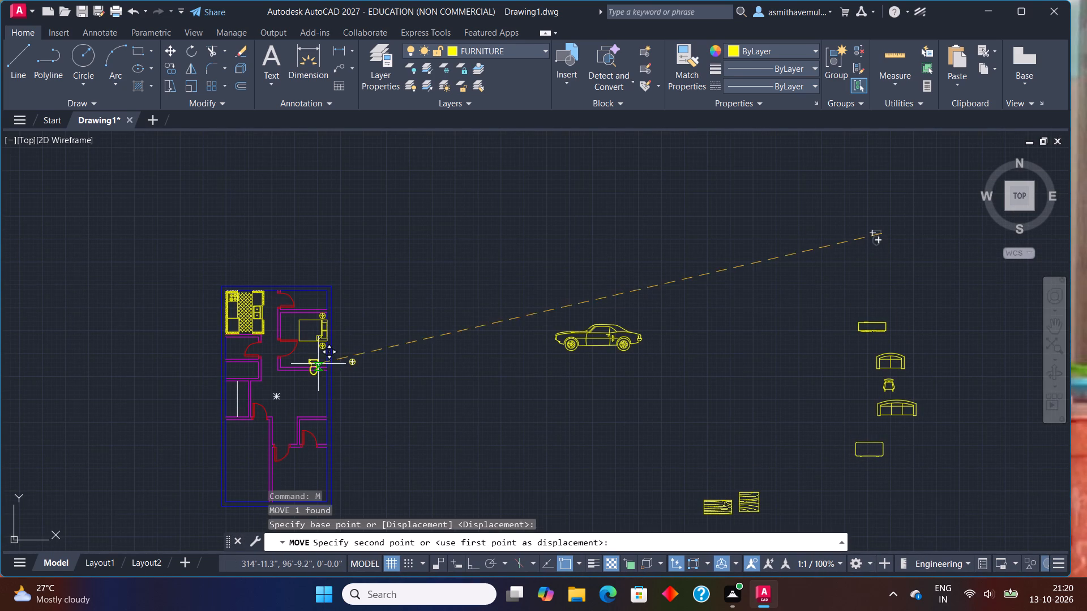
middle_drag(233, 350, 314, 326)
scroll(243, 343, up, 2)
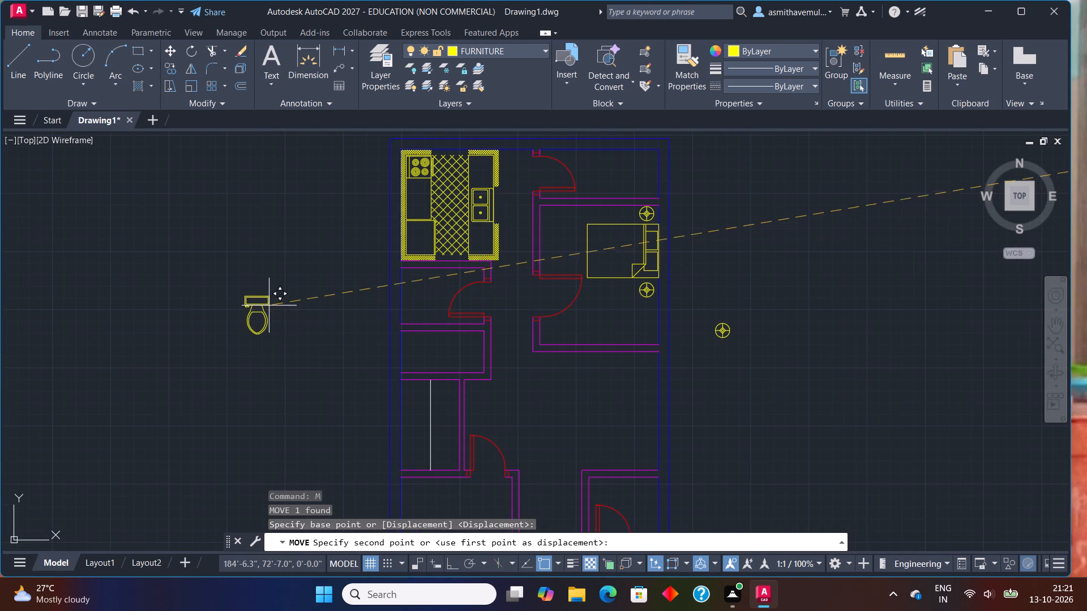
click(269, 303)
Rotate the toilet 90° counterclockwise about its tank so the bowl points toward the floor plan.
drag(276, 293, 208, 364)
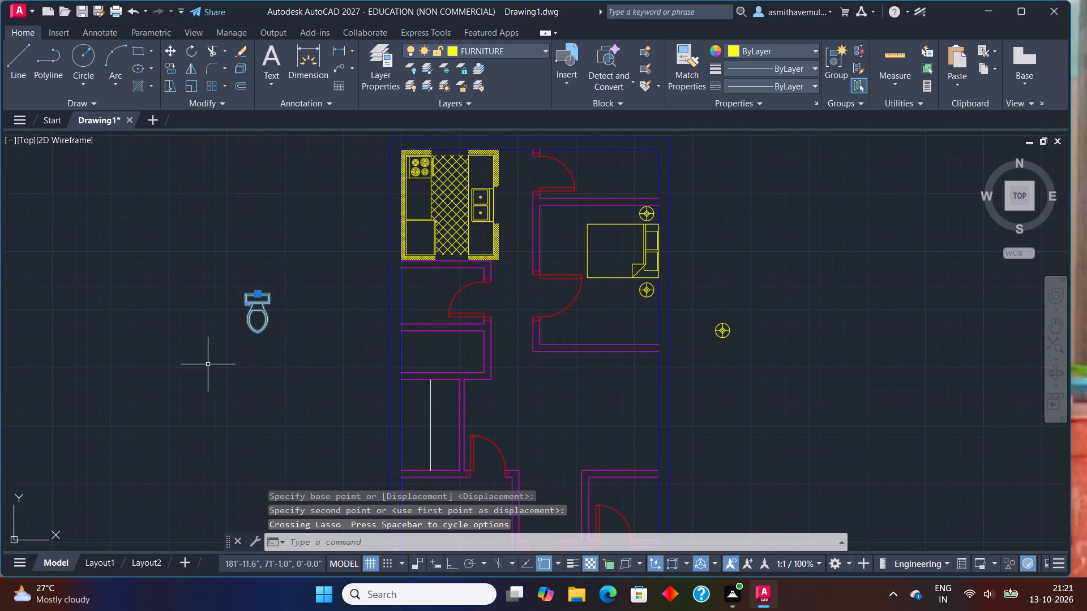
key(r)
key(o)
key(Return)
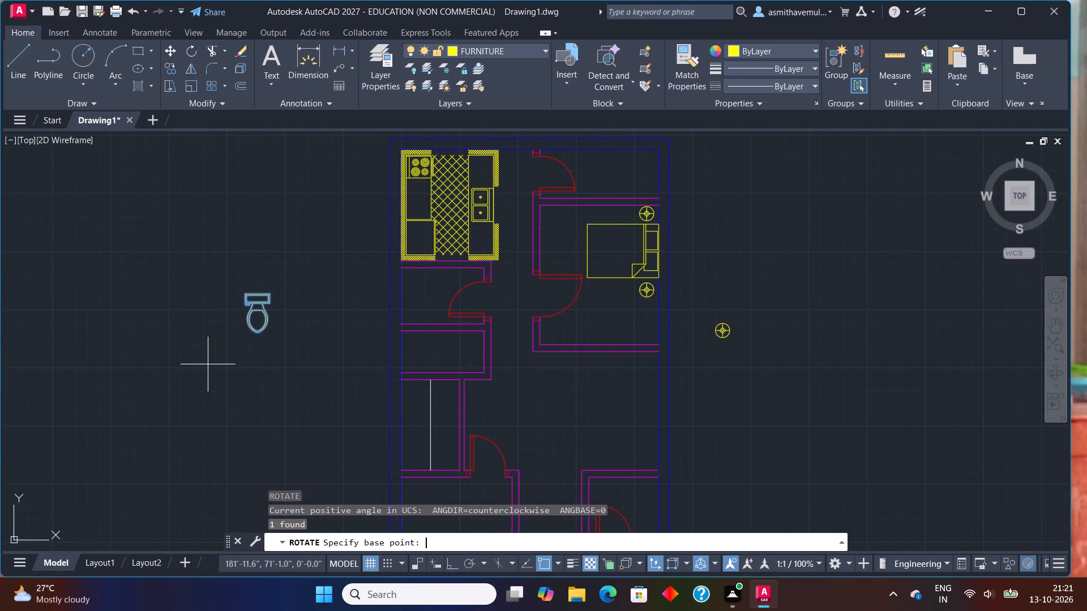
click(263, 293)
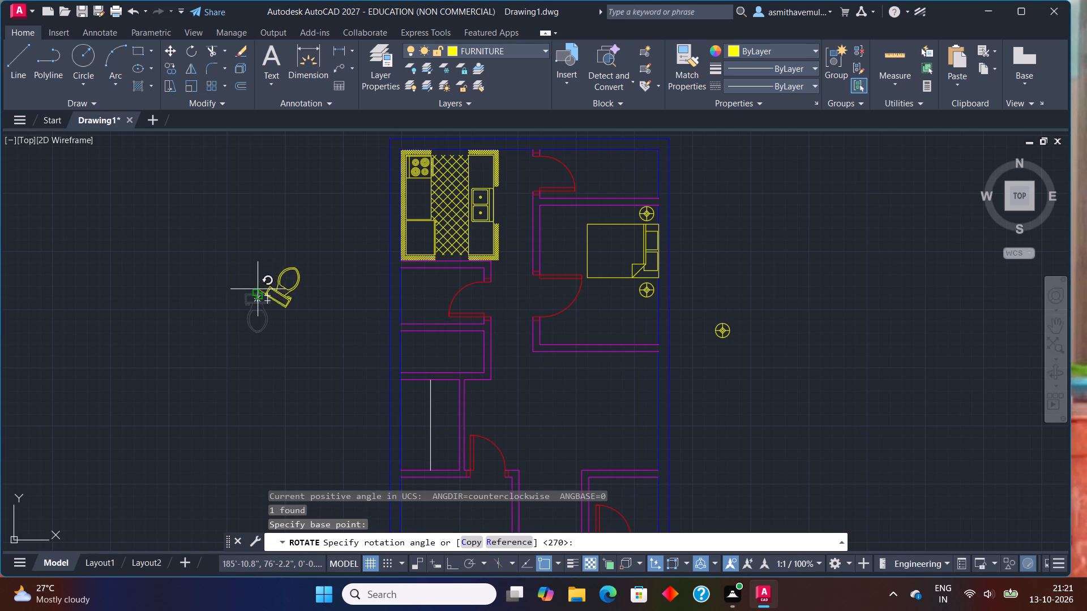
key(F8)
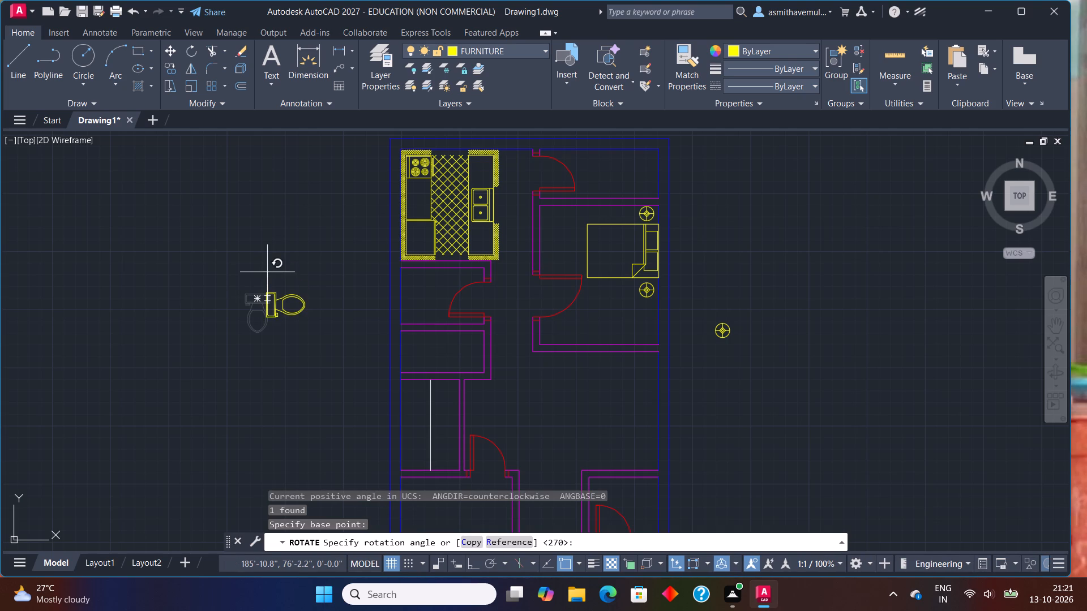
click(269, 280)
Copy the toilet by the midpoint of its tank's back edge onto the outer wall's inner face in the bathroom, opposite the door.
drag(278, 280, 287, 350)
text(COPY)
key(Return)
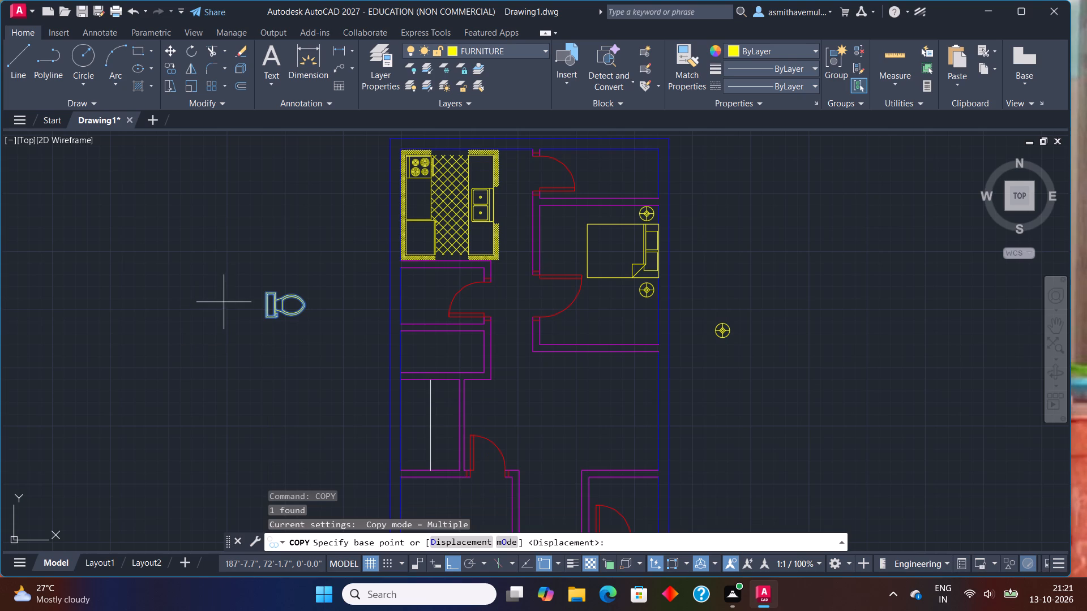
click(266, 305)
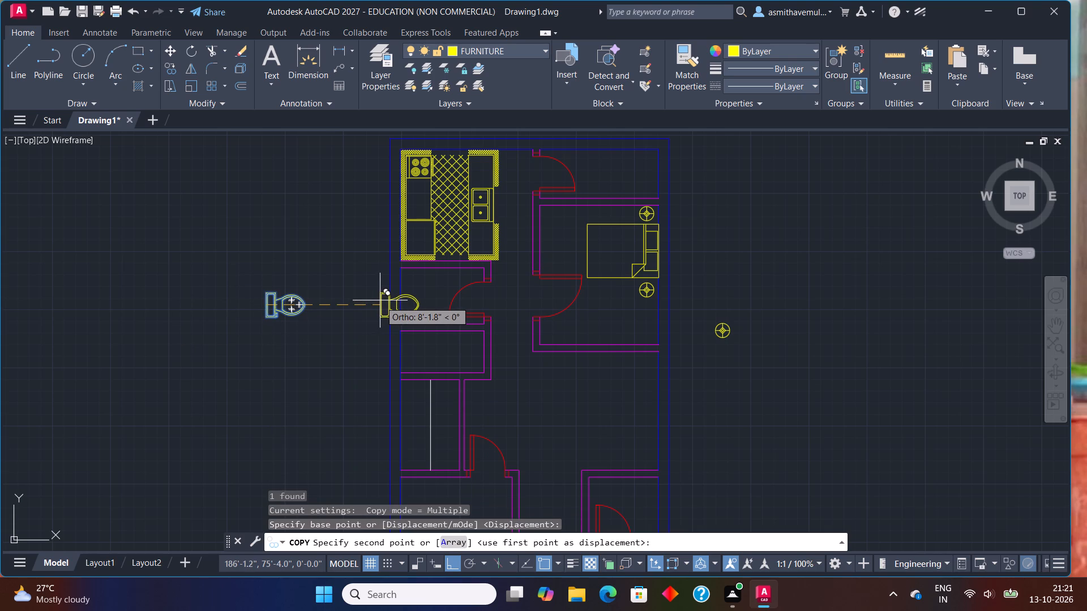
key(F8)
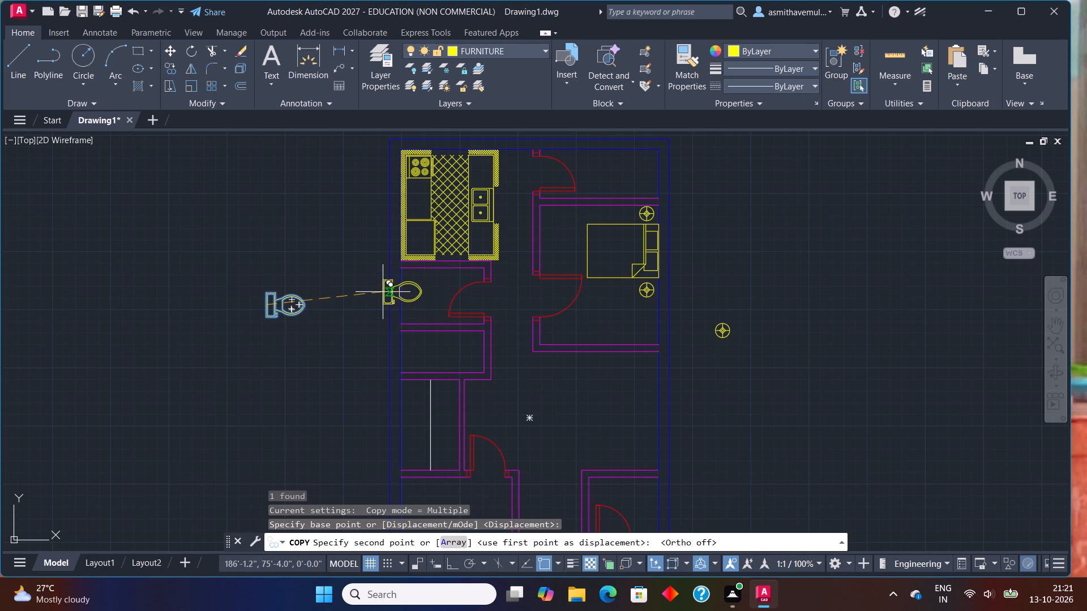
scroll(400, 288, up, 3)
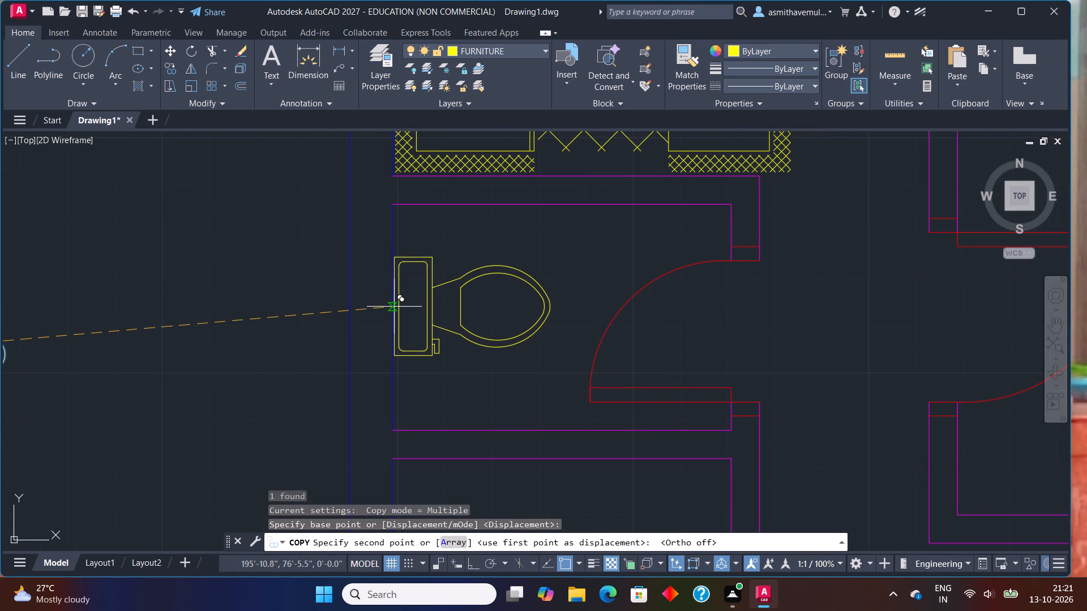
scroll(394, 307, up, 1)
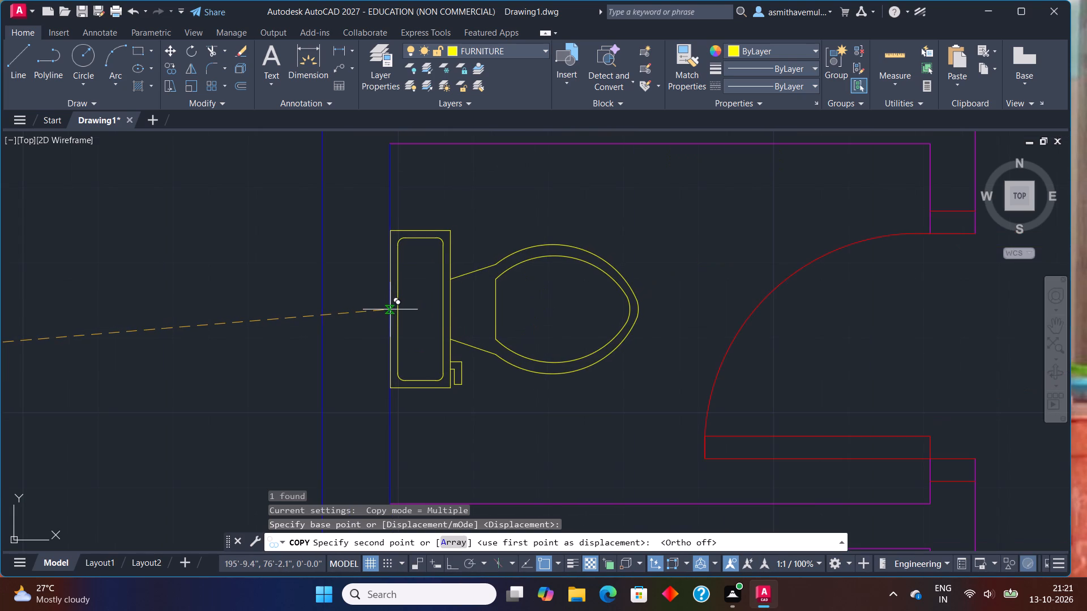
click(390, 309)
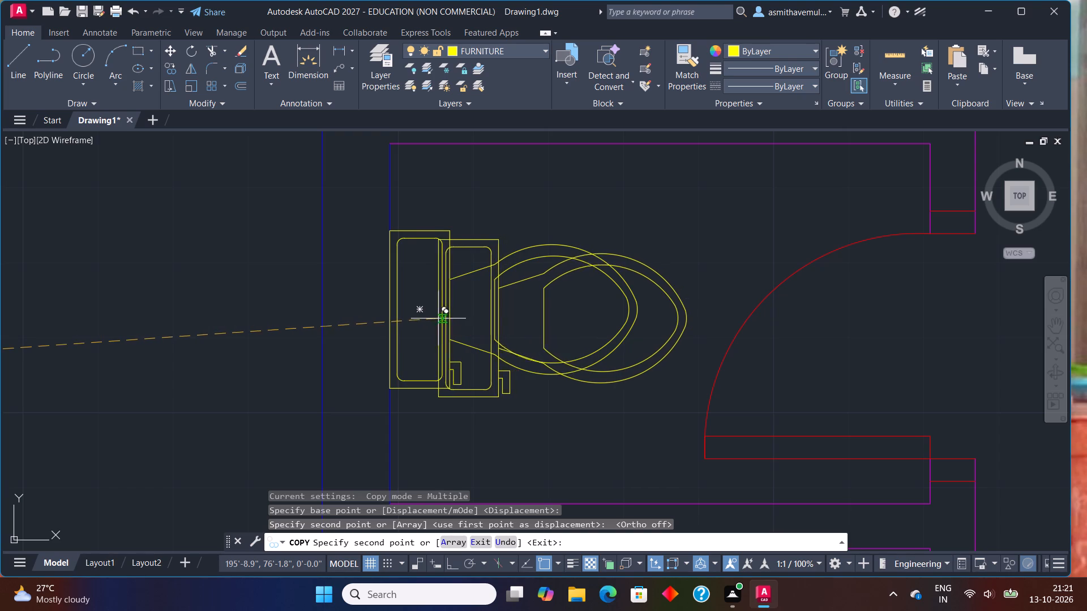
key(Escape)
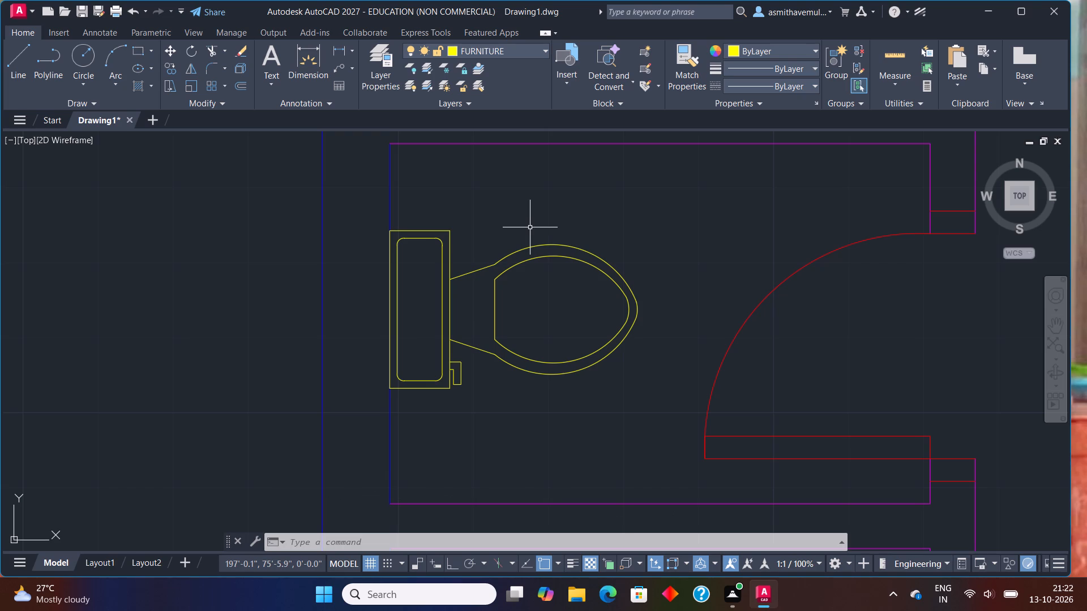
Copy the bed from the upper-right bedroom into the lower-right bedroom, with its headboard against the outer wall and clear of the door swing.
scroll(24, 67, down, 3)
scroll(585, 292, down, 3)
middle_drag(680, 310, 360, 311)
scroll(416, 352, down, 1)
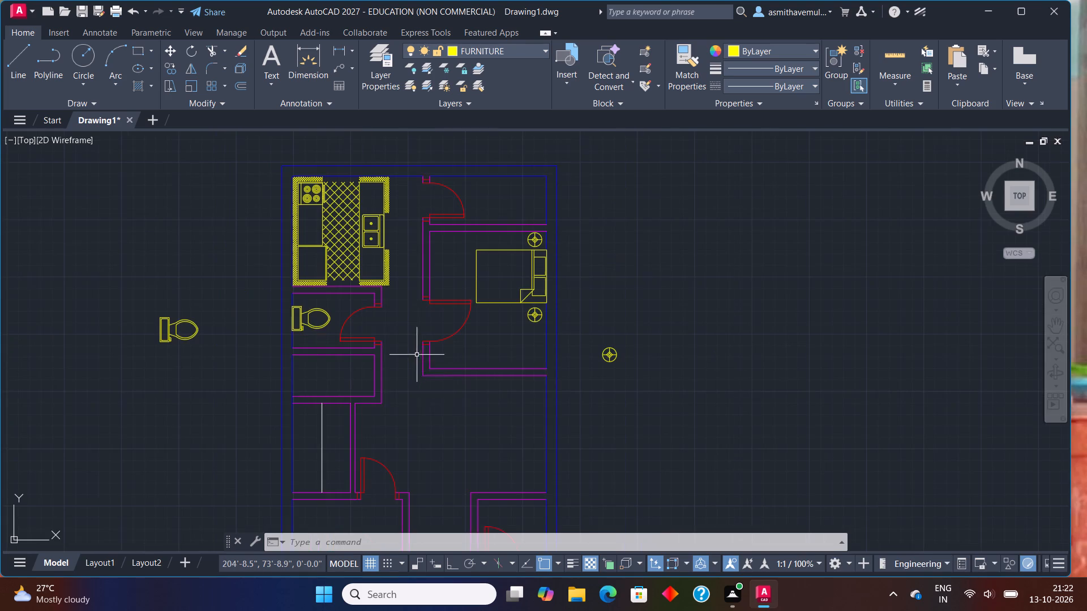
middle_drag(444, 426, 464, 315)
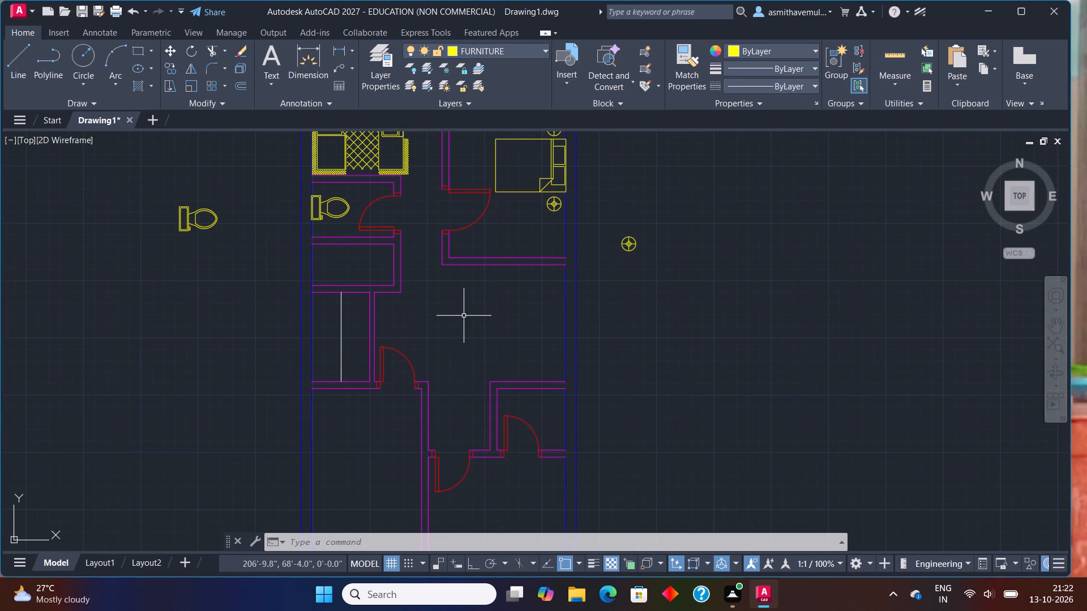
scroll(478, 383, down, 1)
middle_drag(507, 484, 482, 356)
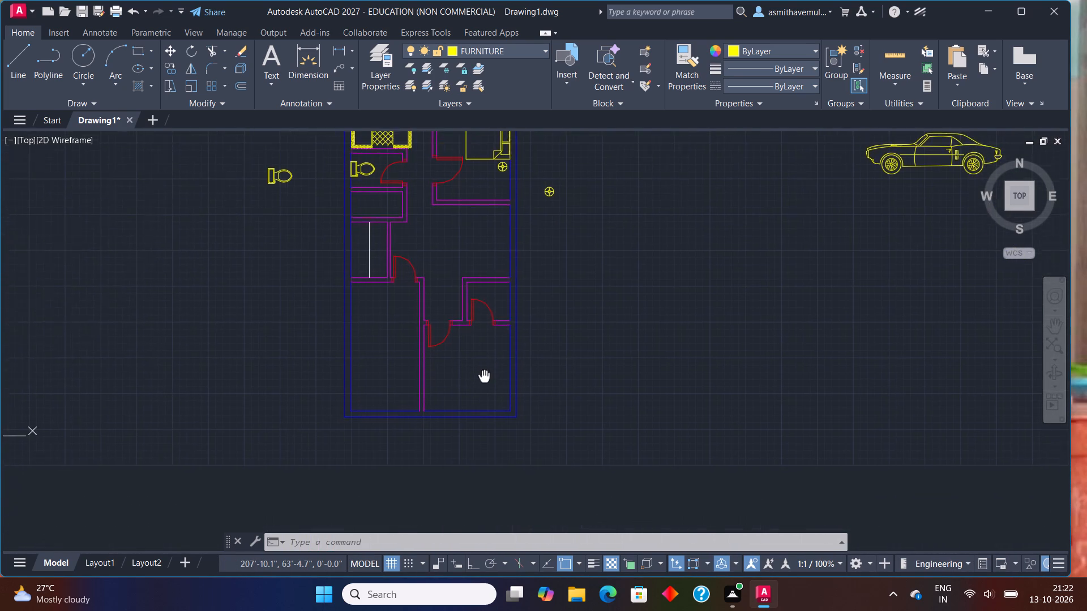
middle_drag(482, 356, 480, 349)
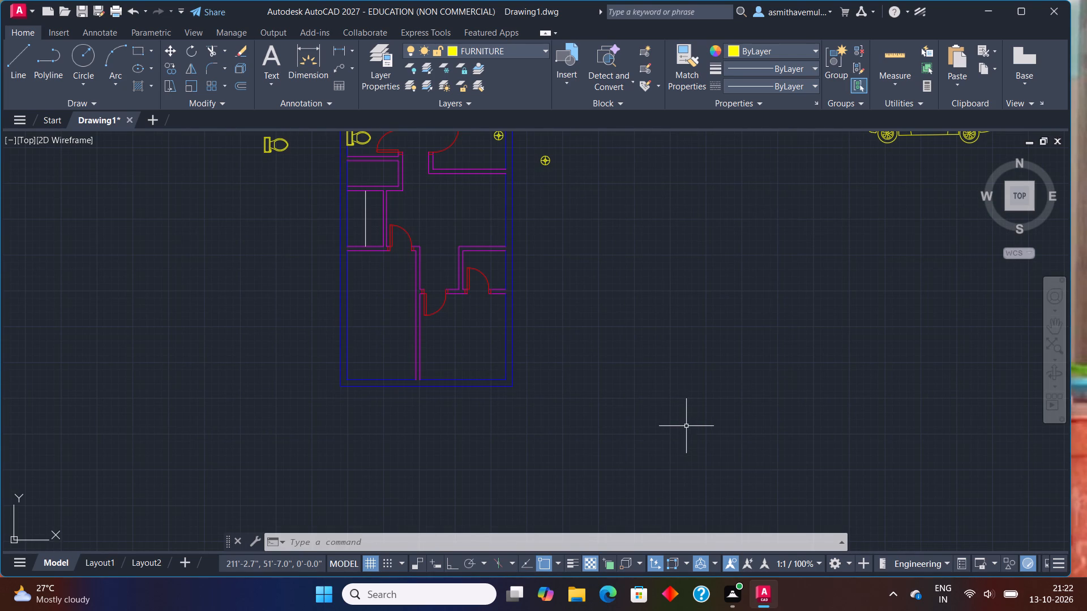
middle_drag(508, 230, 508, 287)
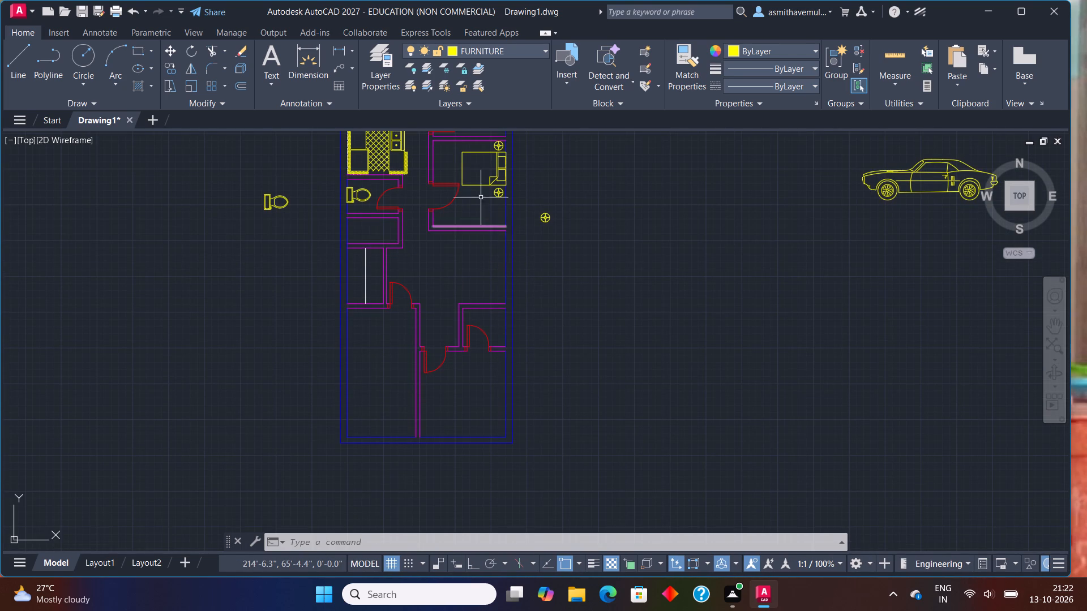
click(477, 183)
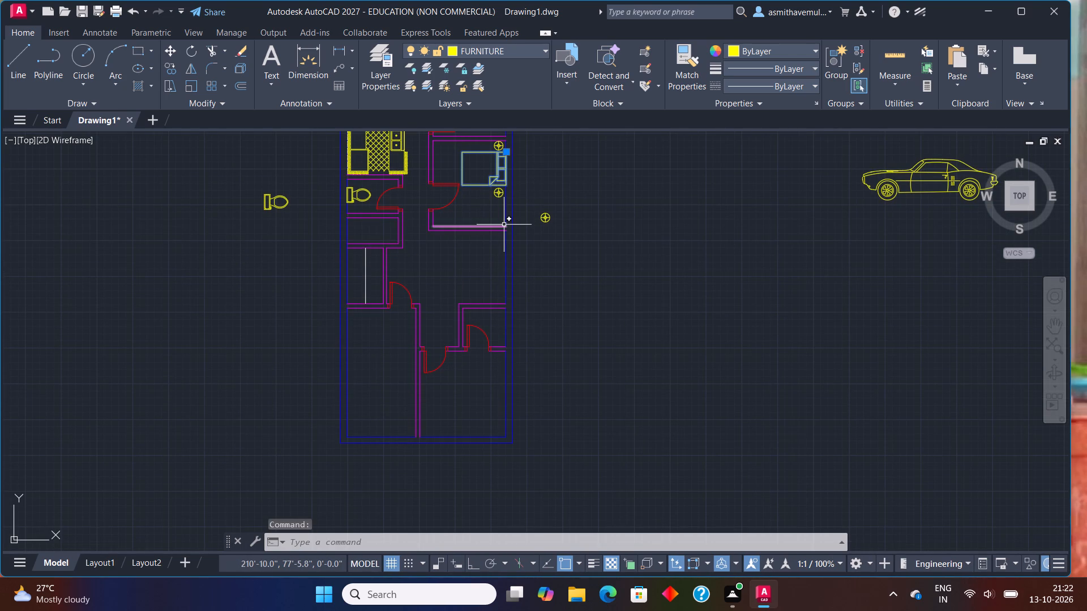
text(COPY)
key(Return)
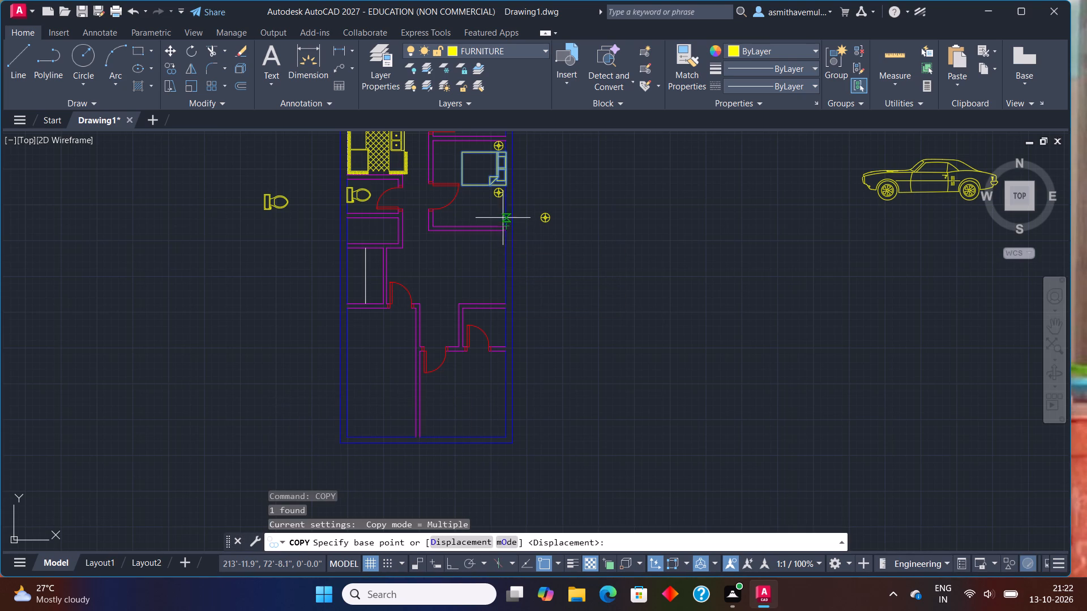
click(510, 163)
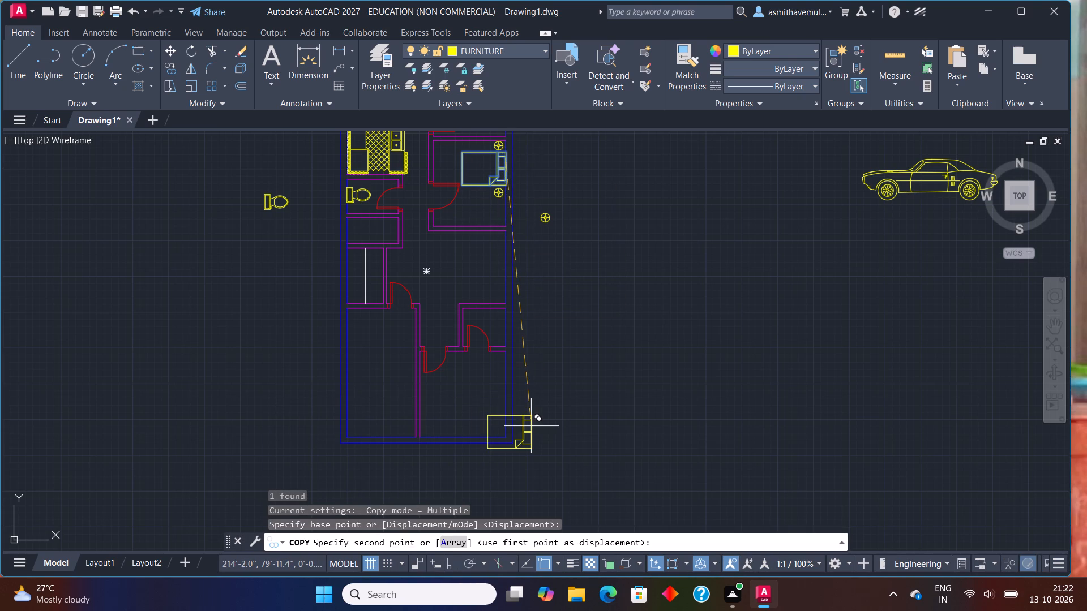
scroll(530, 427, up, 2)
scroll(452, 359, up, 1)
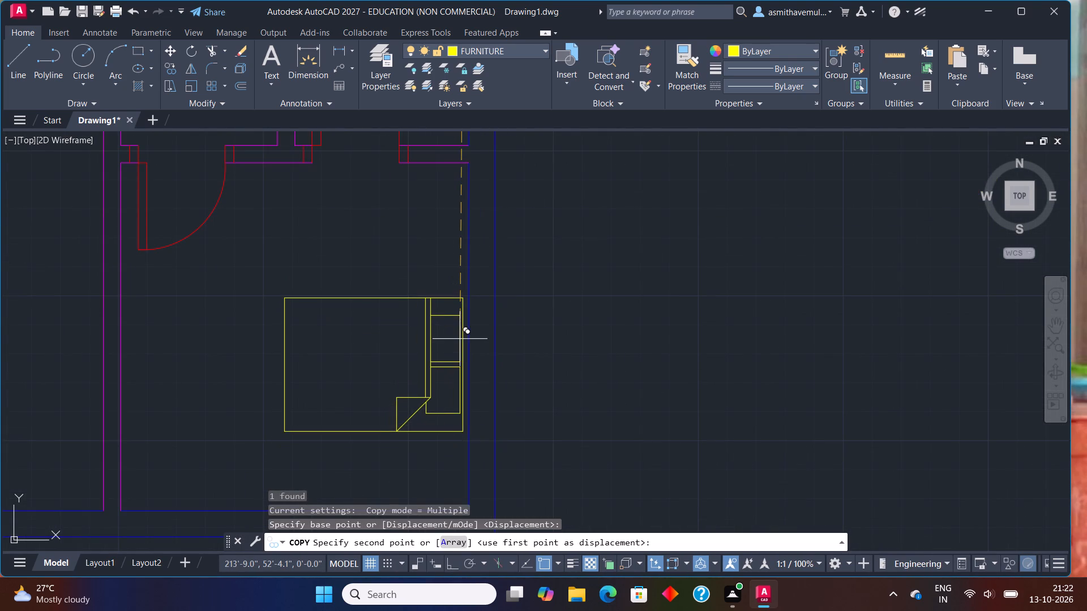
scroll(464, 337, up, 3)
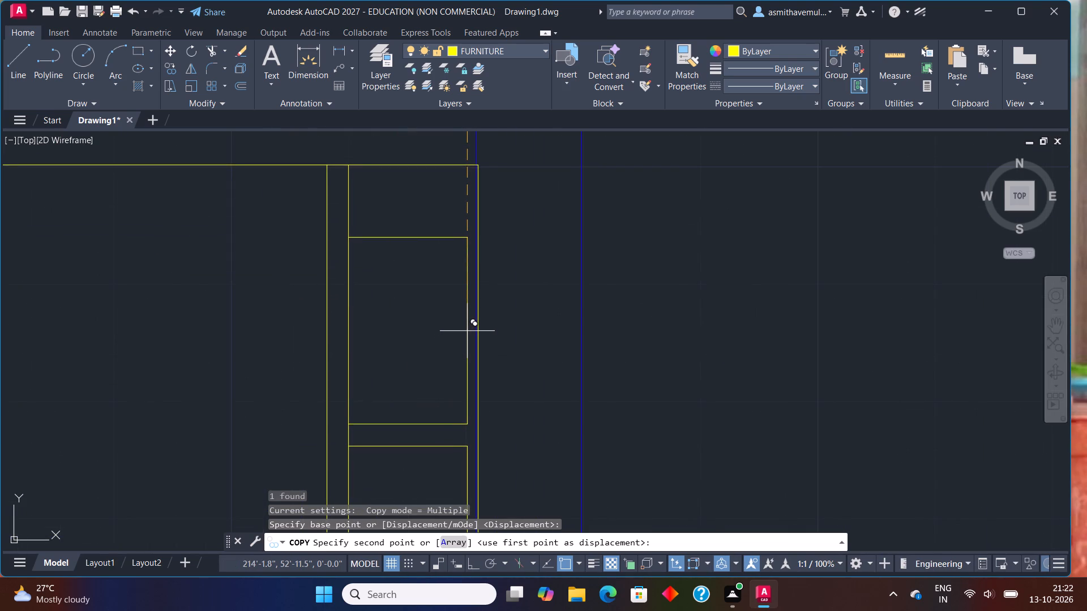
click(465, 330)
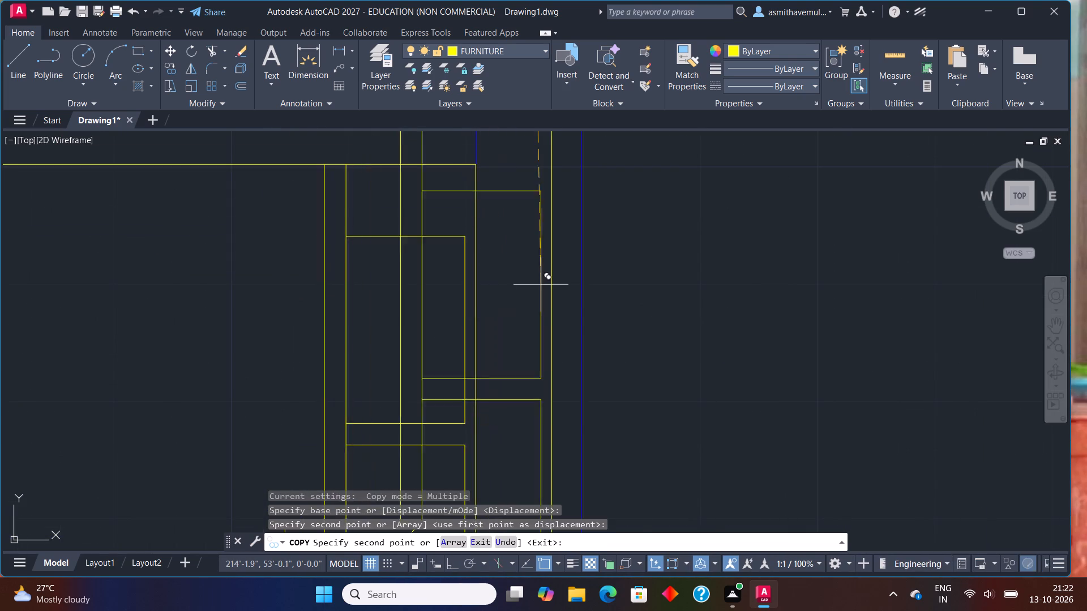
scroll(547, 280, down, 3)
key(Escape)
scroll(635, 273, down, 1)
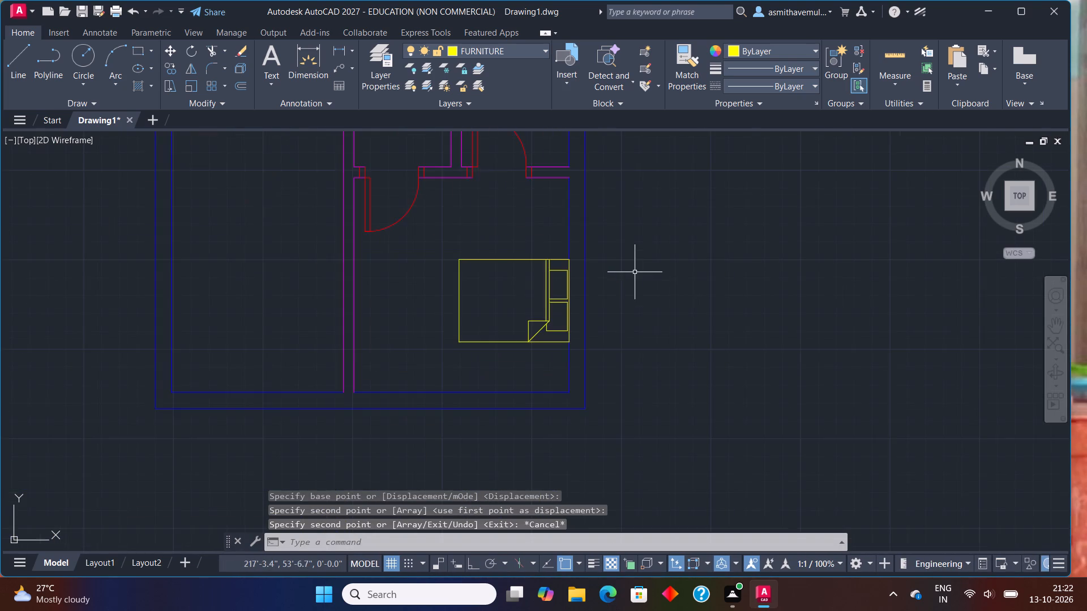
Copy the spare round bedside table to both sides of the bed's headboard in the lower-right bedroom.
scroll(636, 272, down, 2)
middle_drag(648, 265, 599, 373)
click(597, 213)
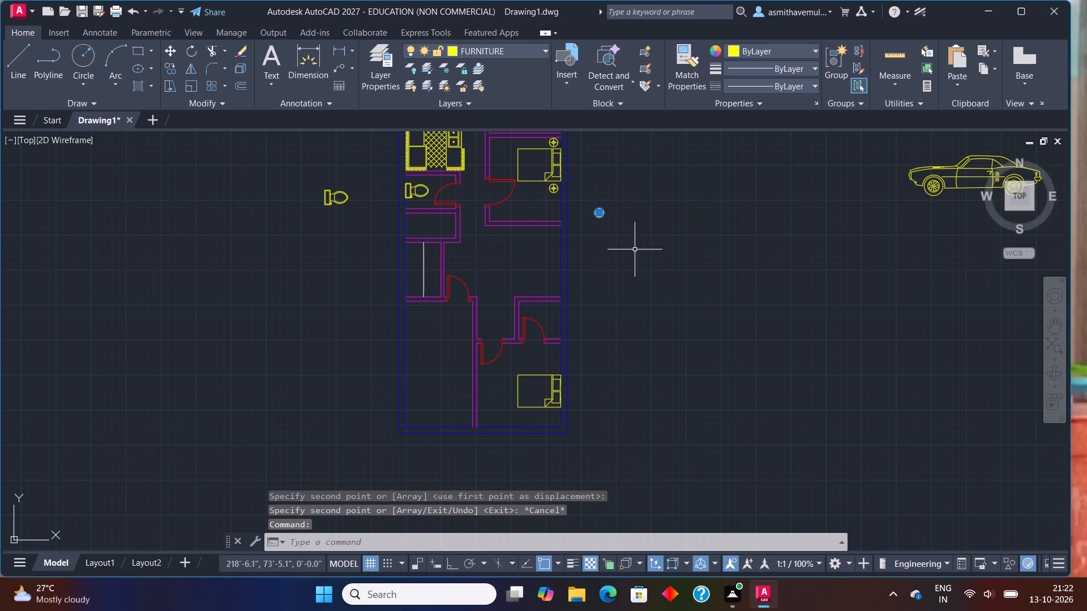
text(COPY)
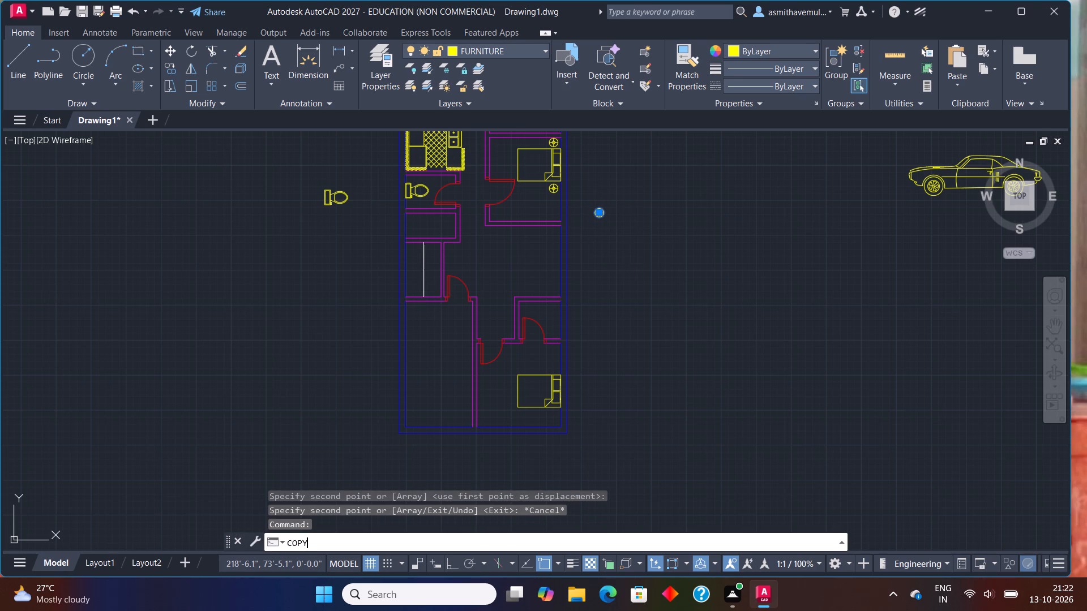
key(Return)
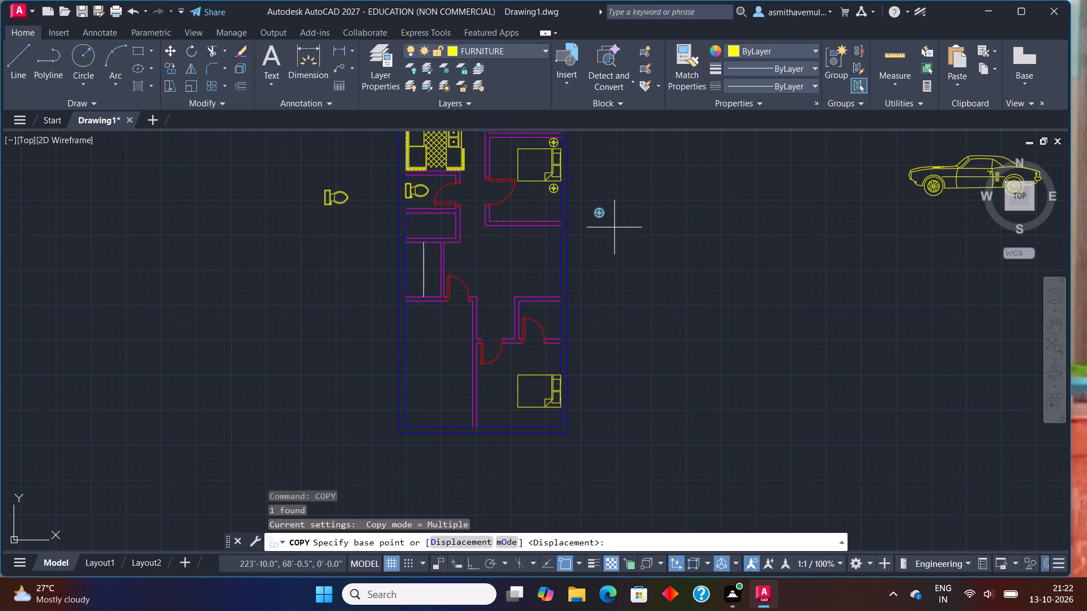
click(606, 215)
scroll(608, 407, up, 2)
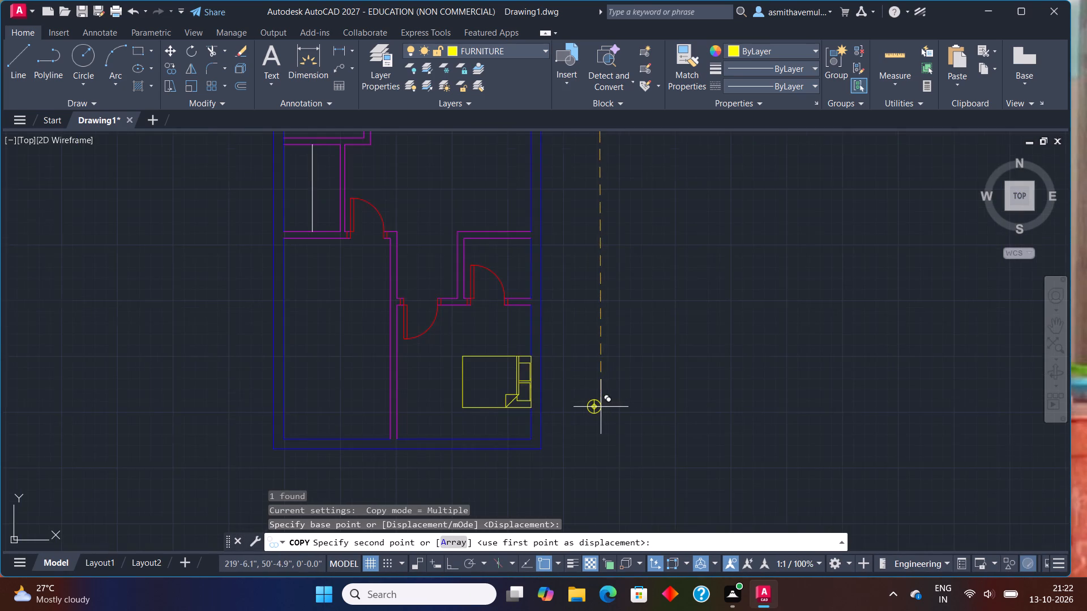
scroll(459, 437, up, 2)
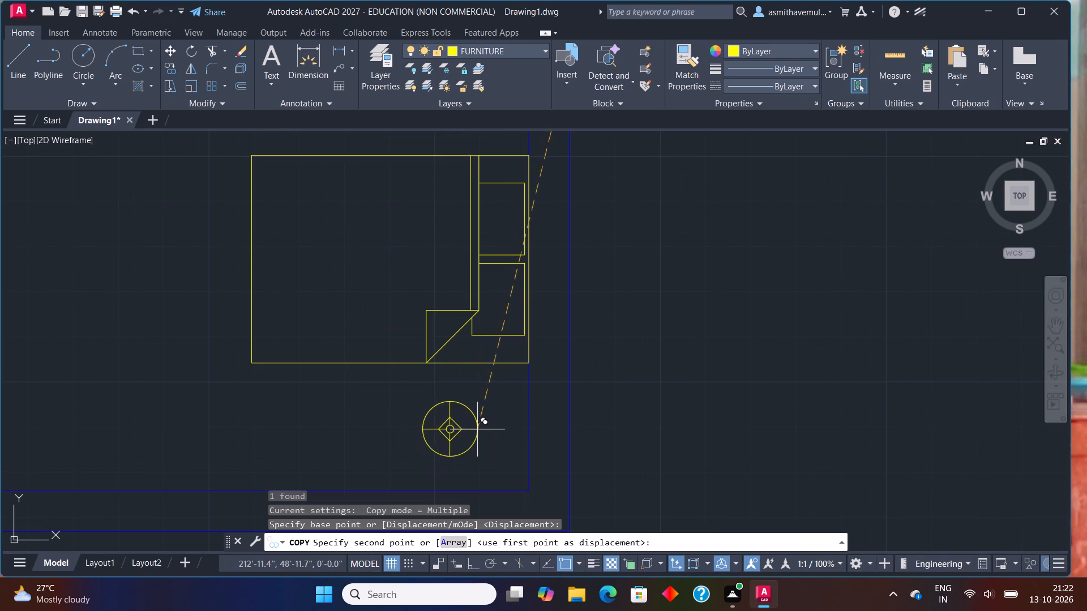
click(515, 405)
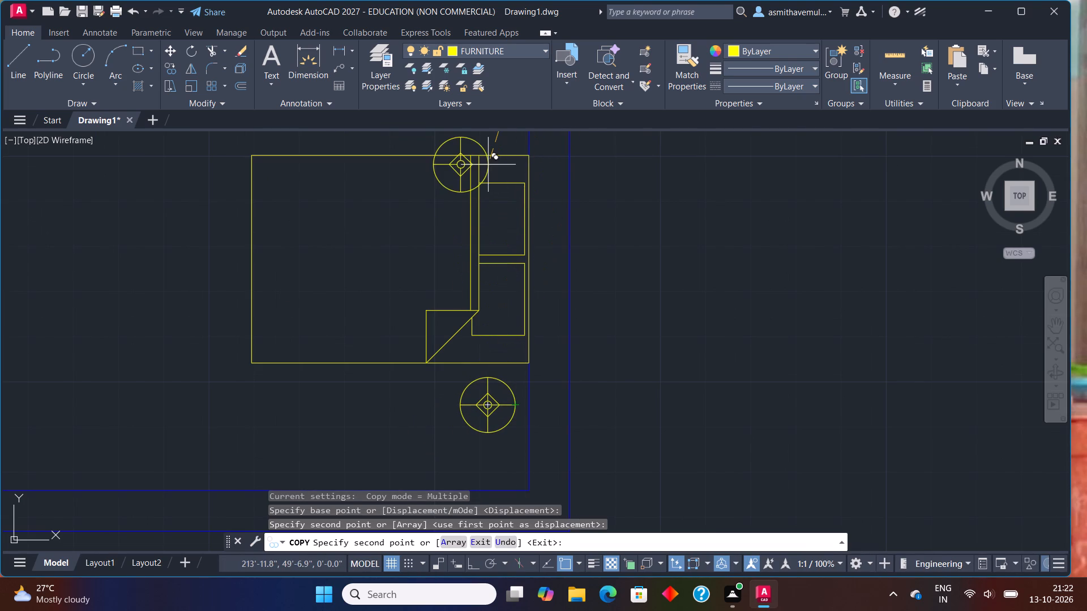
middle_drag(488, 165, 469, 226)
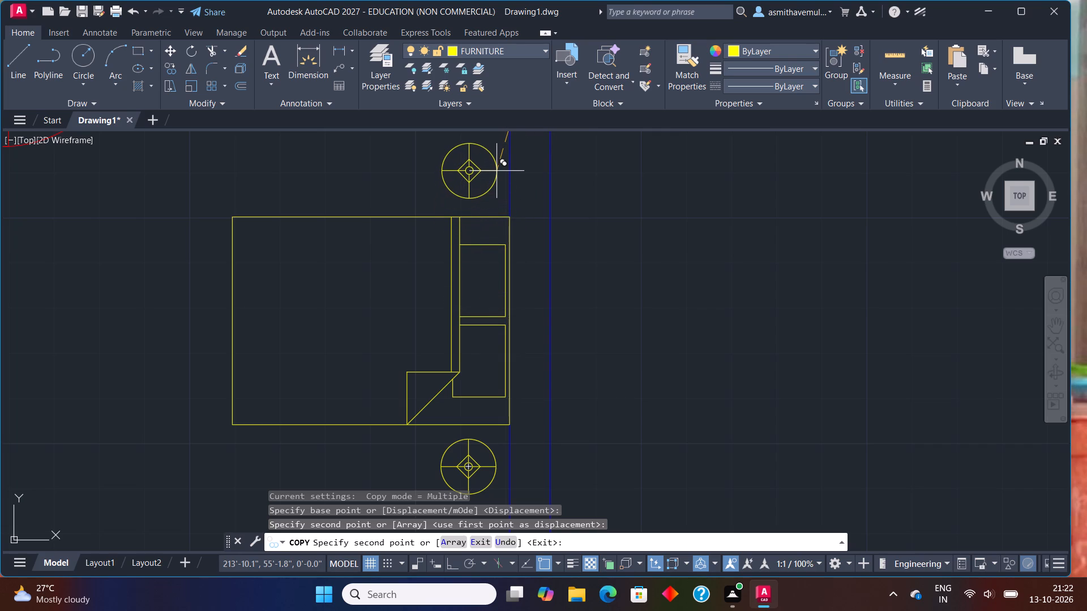
click(497, 174)
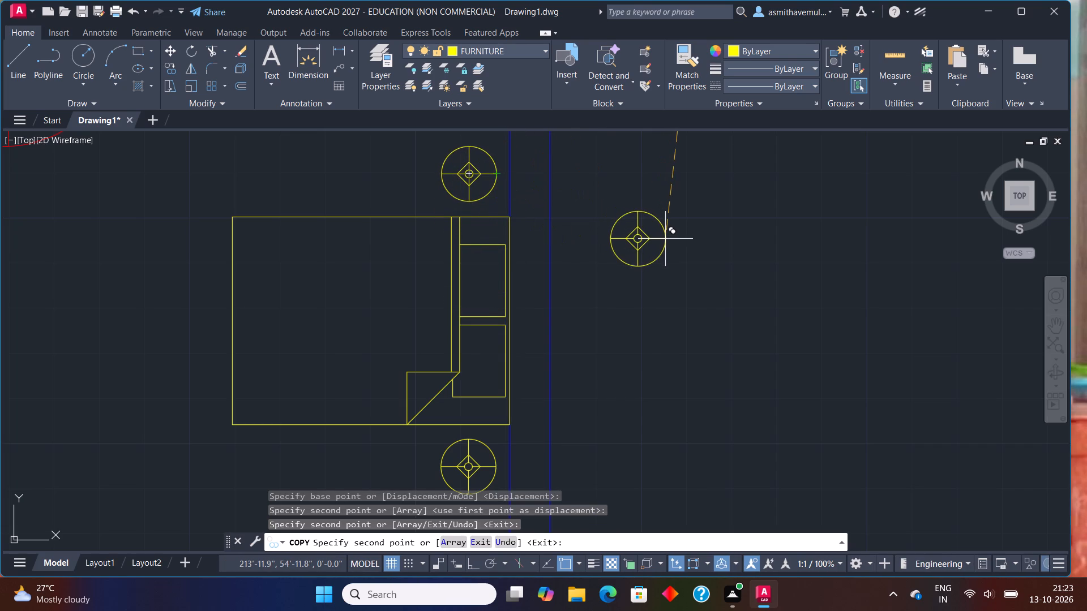
key(Escape)
Move both sofas and the wider wood-grain table from the spare blocks toward the plan, with the table beside the spare round bedside table.
scroll(665, 239, down, 1)
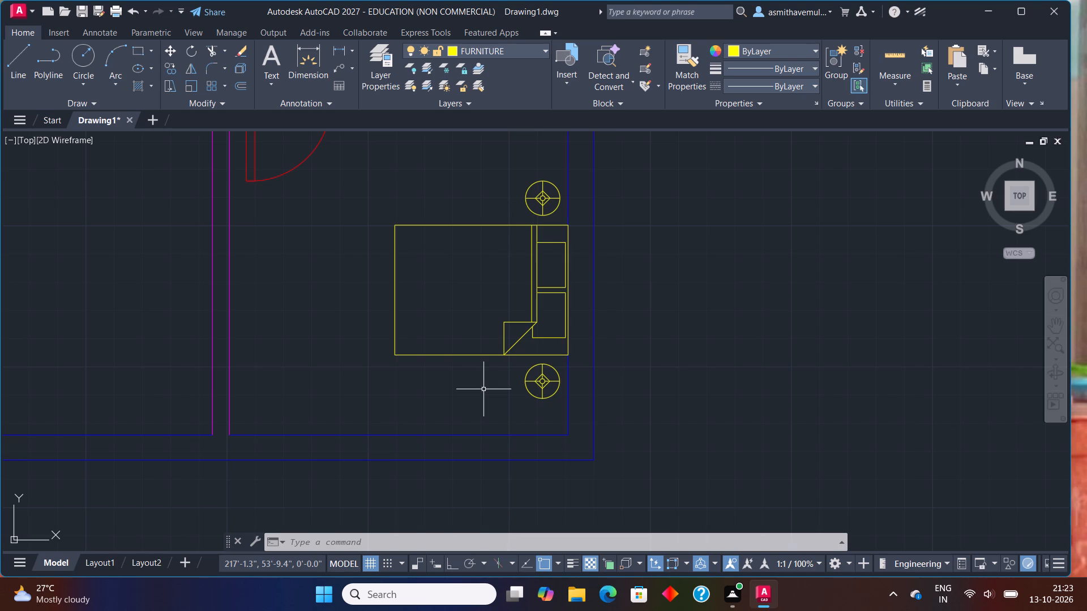
scroll(501, 403, down, 1)
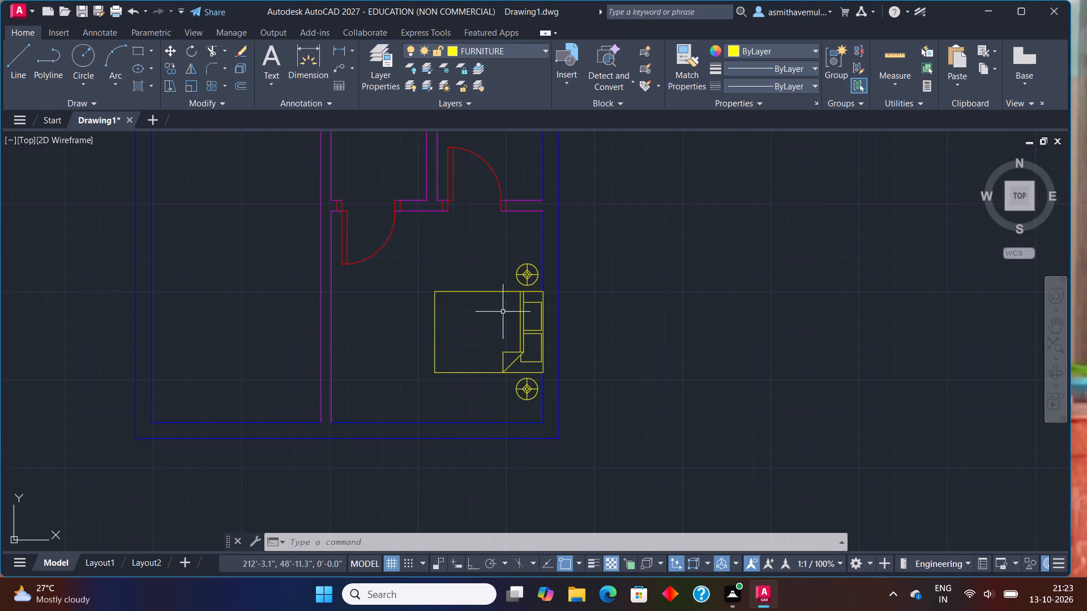
scroll(499, 286, down, 1)
middle_drag(499, 288, 508, 384)
scroll(512, 351, down, 2)
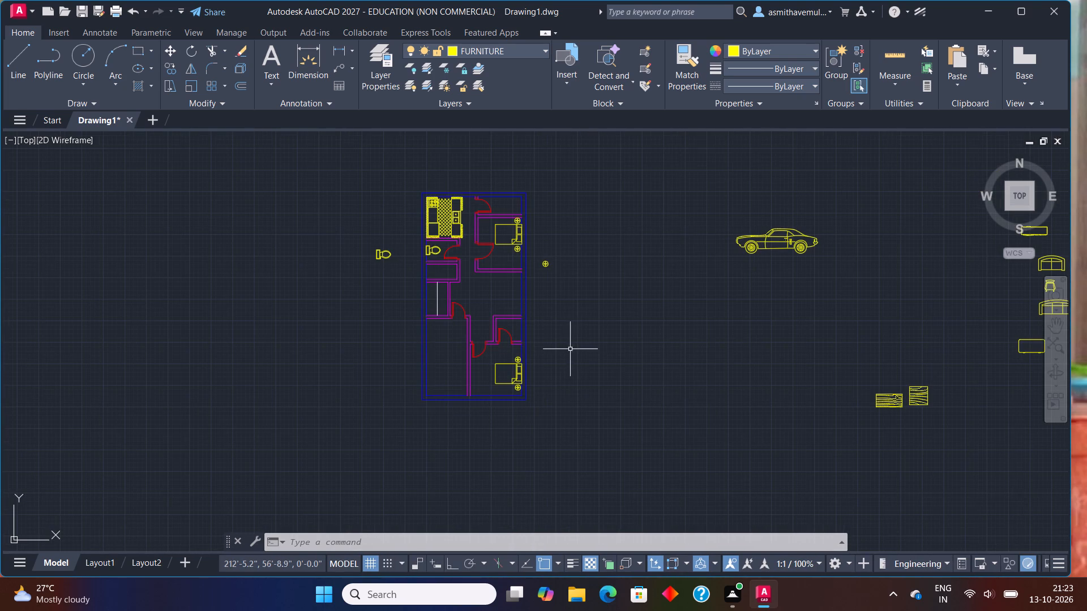
middle_drag(838, 353, 701, 397)
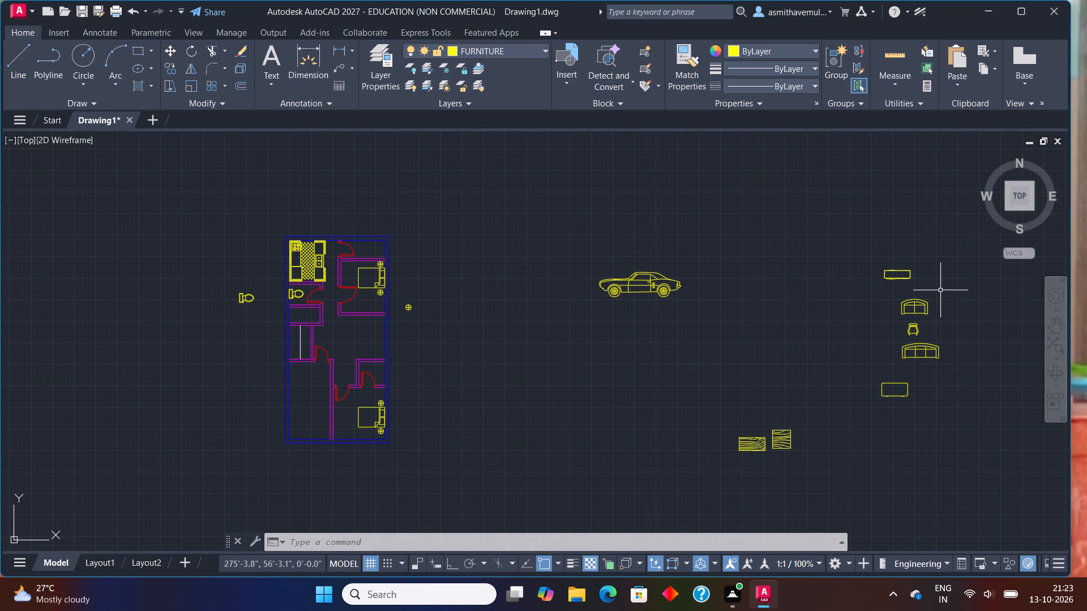
click(923, 303)
click(925, 358)
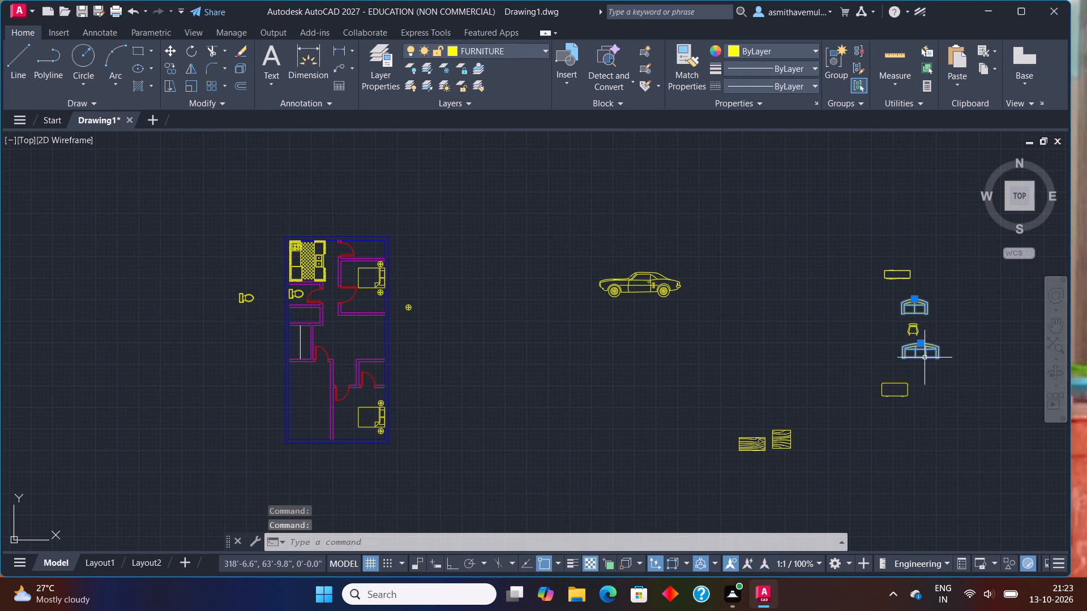
click(758, 440)
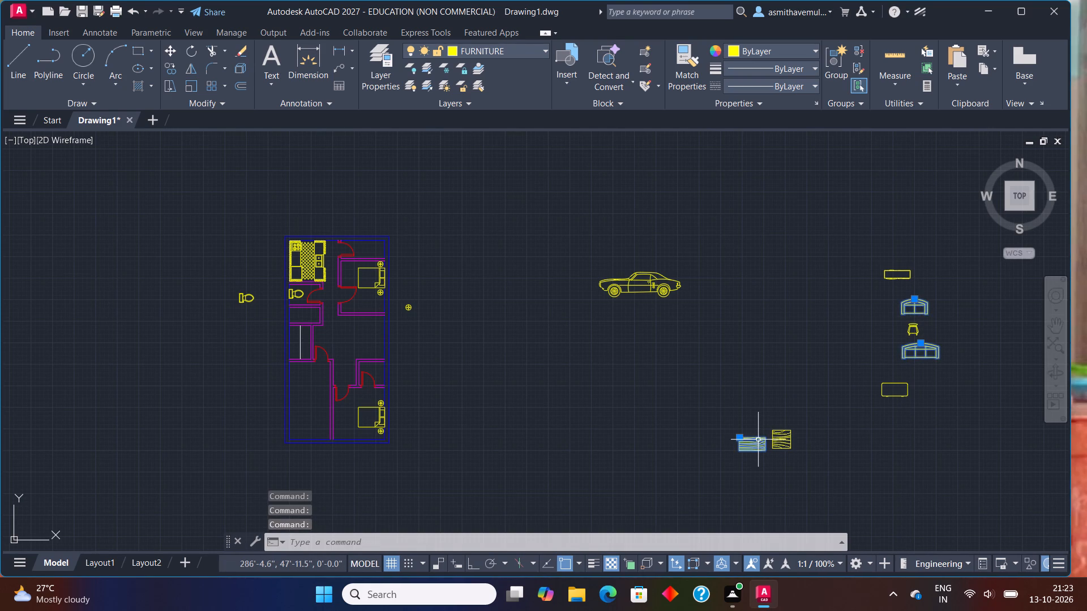
key(m)
key(Return)
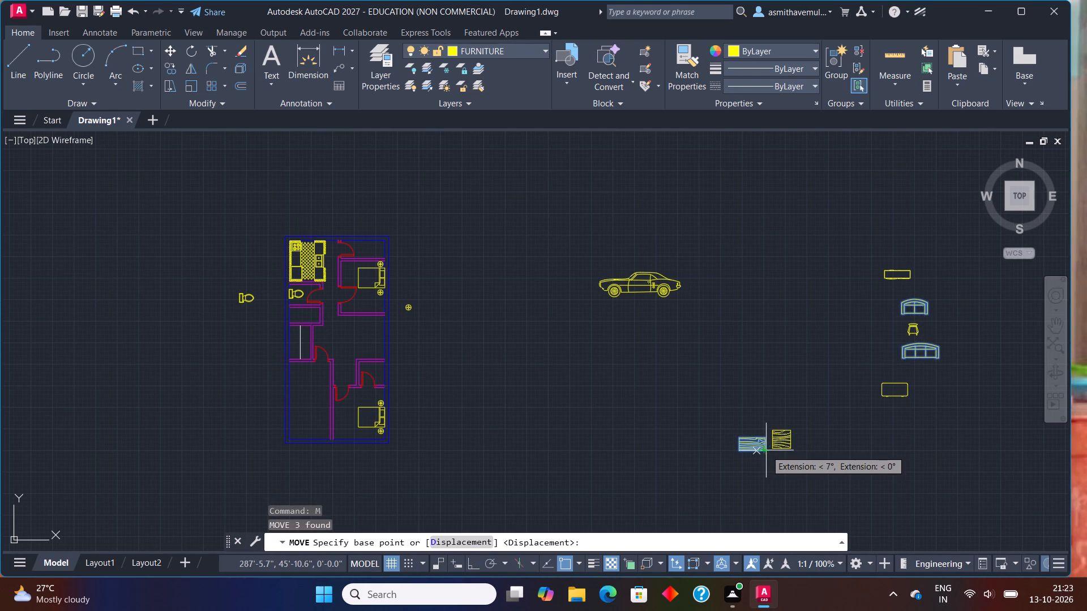
click(764, 449)
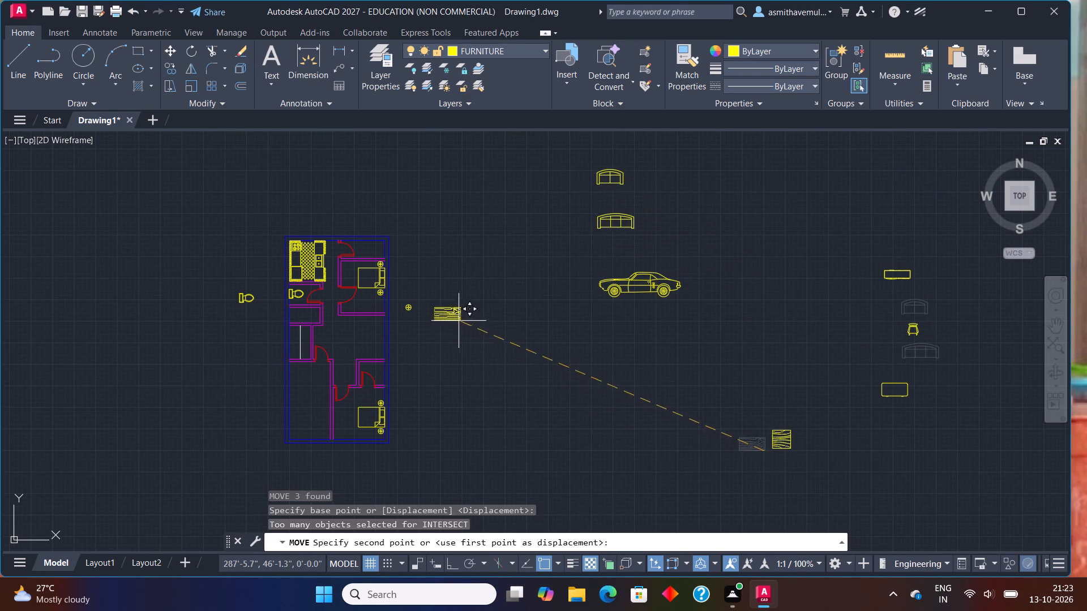
click(456, 317)
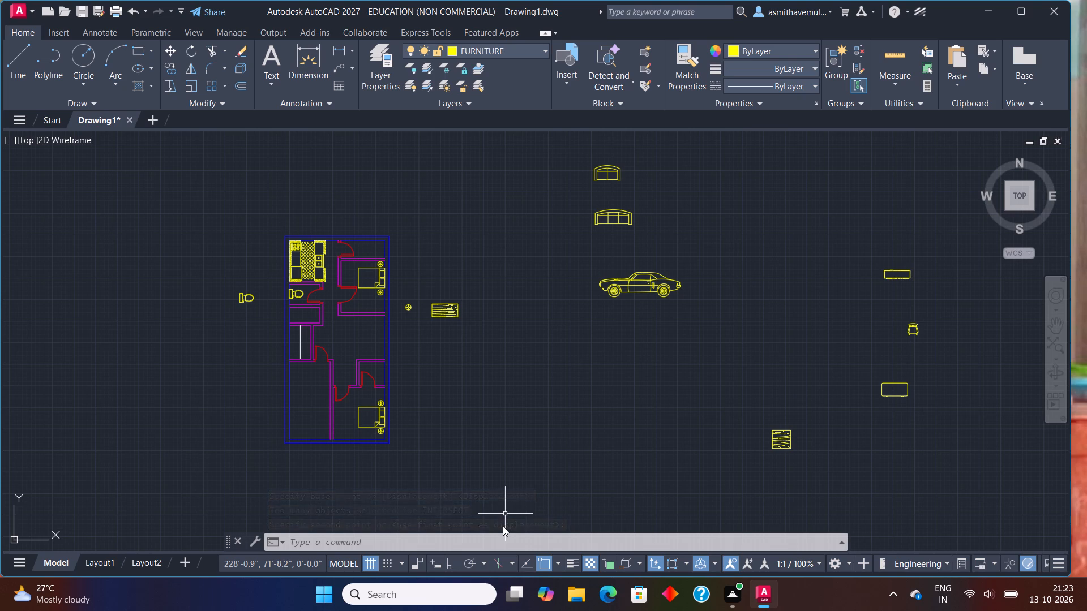
Move the two-seat and three-seat sofas from above the car to beside the wood-grain table outside the plan.
scroll(356, 283, up, 1)
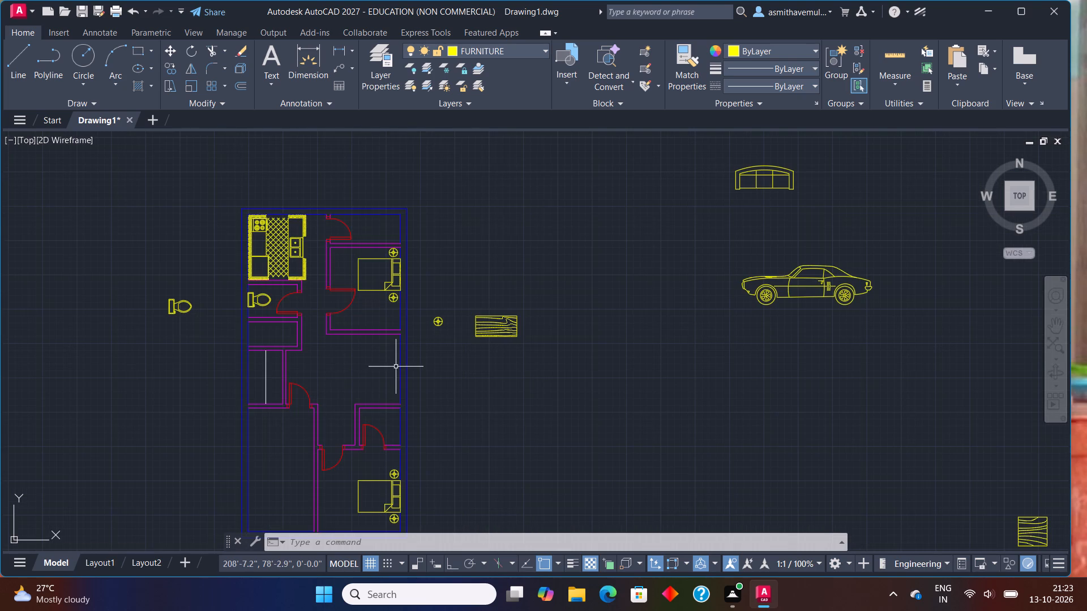
middle_drag(396, 367, 400, 342)
scroll(610, 292, down, 1)
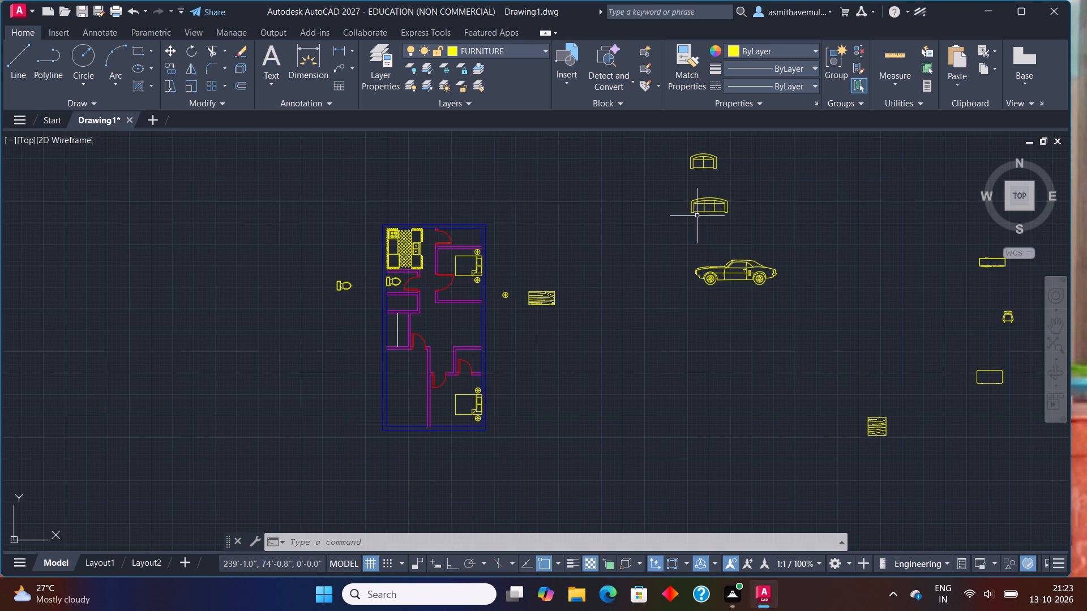
click(711, 203)
click(713, 169)
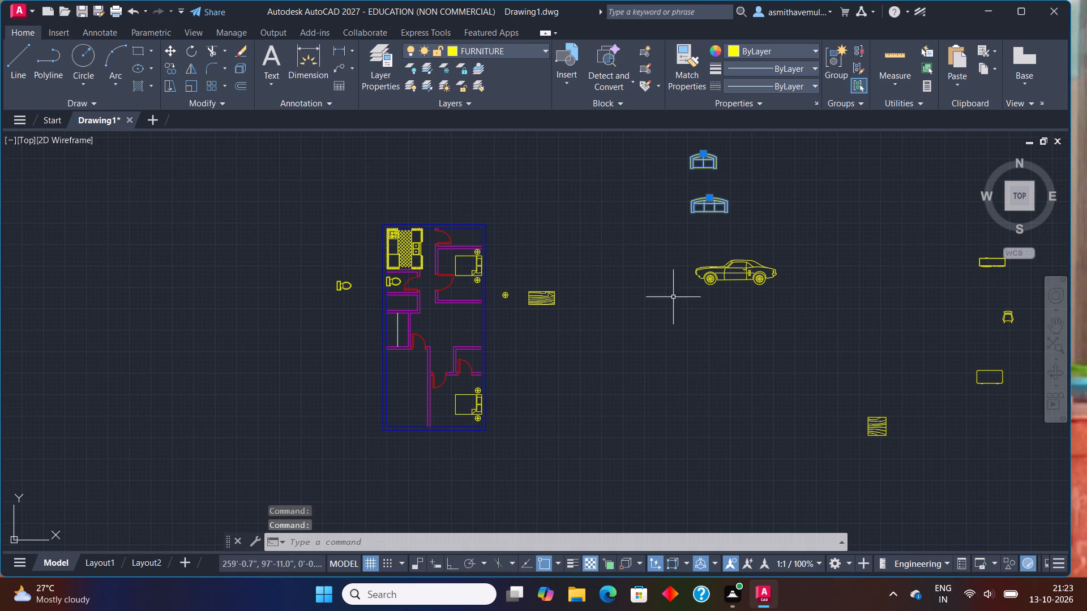
key(m)
key(Return)
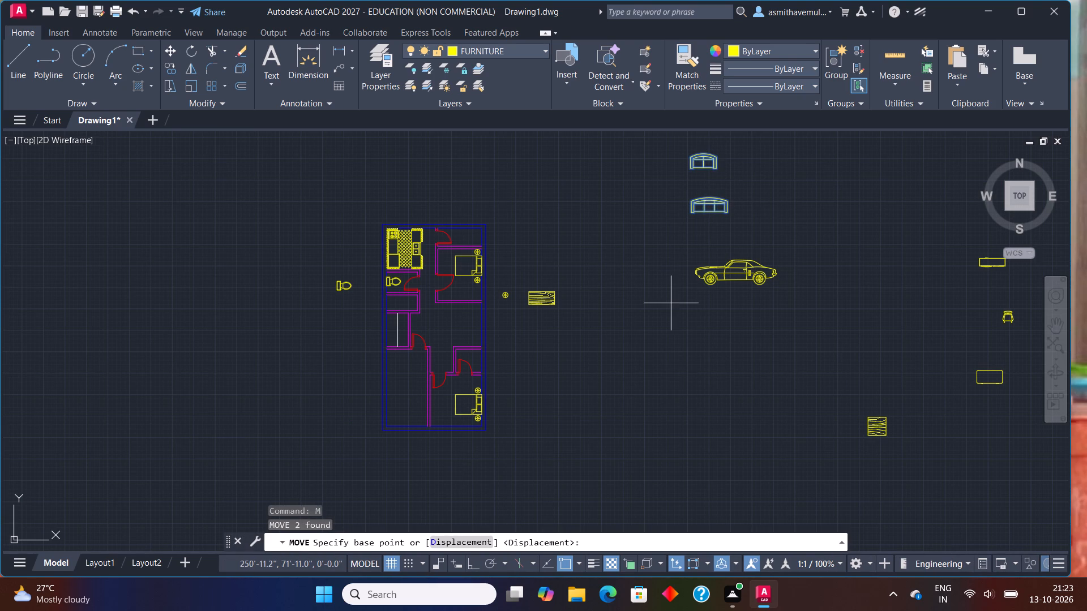
click(705, 212)
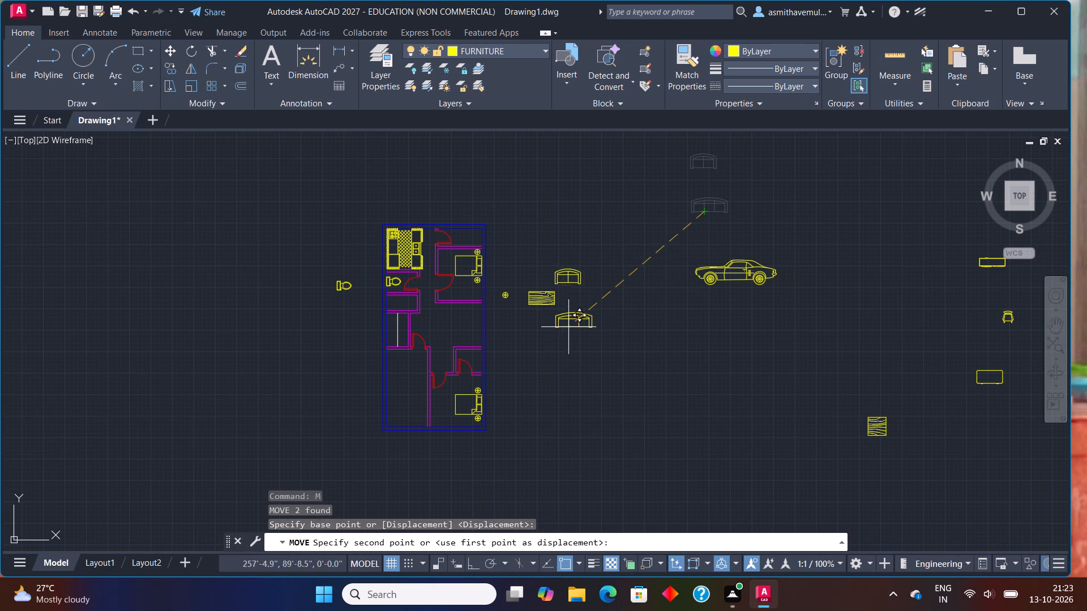
click(561, 330)
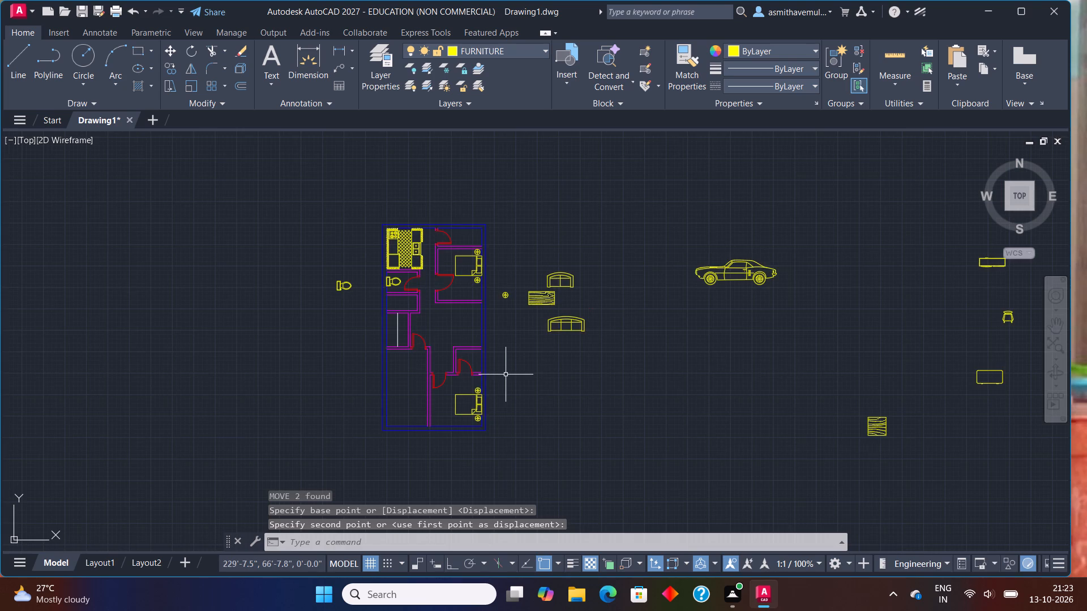
Move the wood-grain table into the open central living area, below the upper-right bedroom.
scroll(506, 374, up, 1)
middle_drag(506, 372, 542, 390)
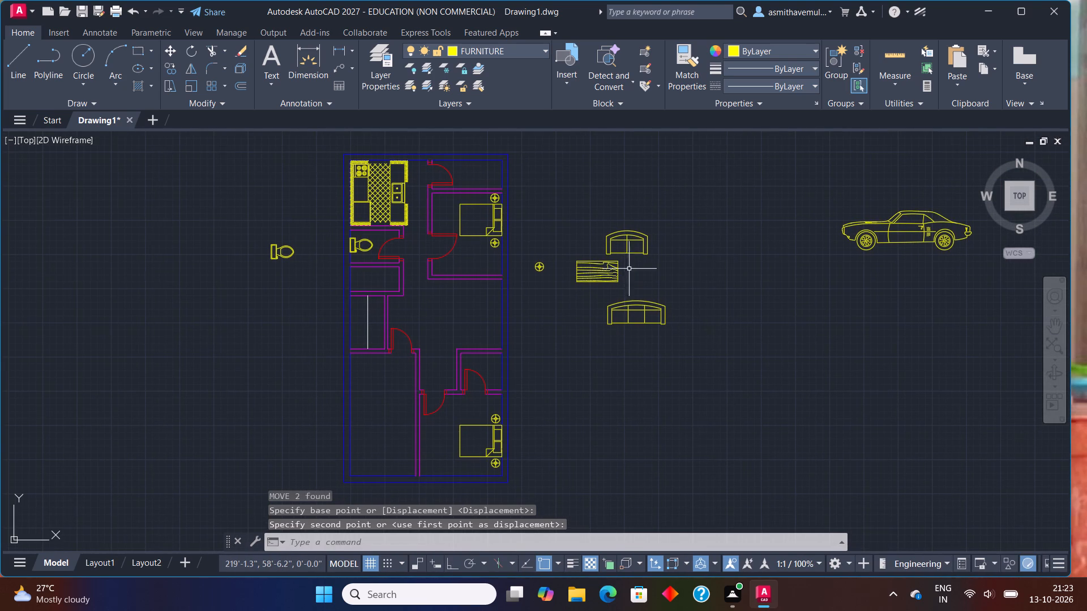
click(611, 265)
key(m)
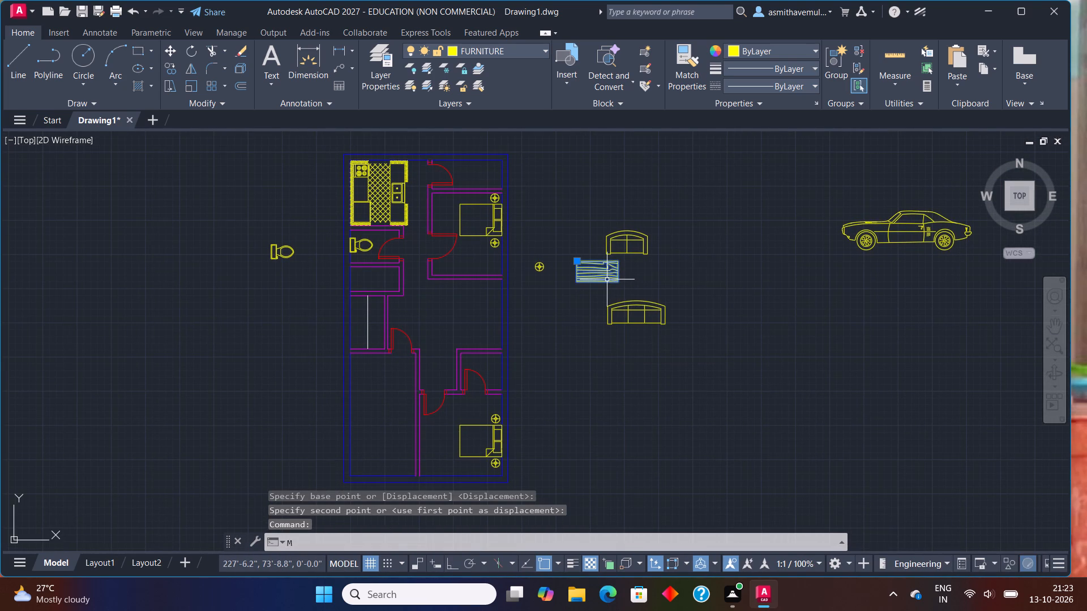
key(Return)
click(607, 278)
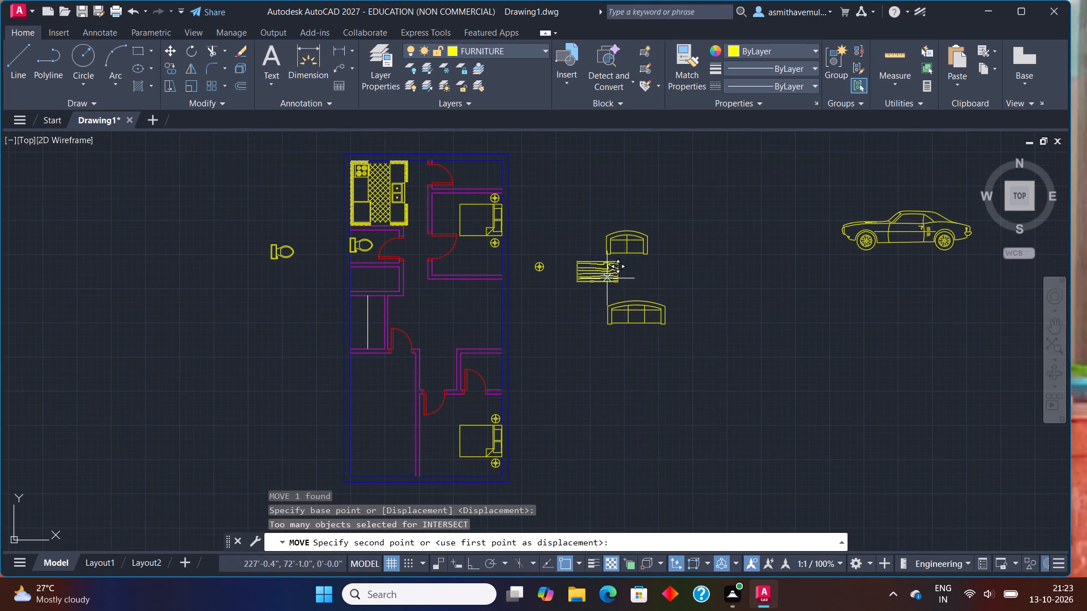
scroll(465, 335, up, 1)
click(459, 307)
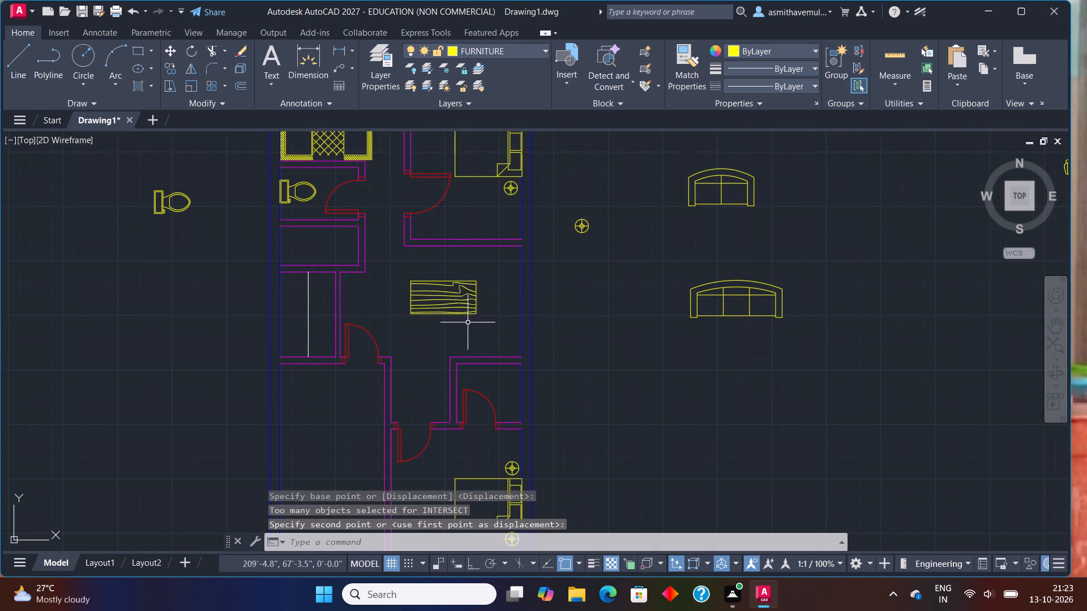
Rotate the wood-grain table to 270° about its upper-left corner with Ortho on, so it stands vertically.
click(459, 298)
text(RO)
key(Return)
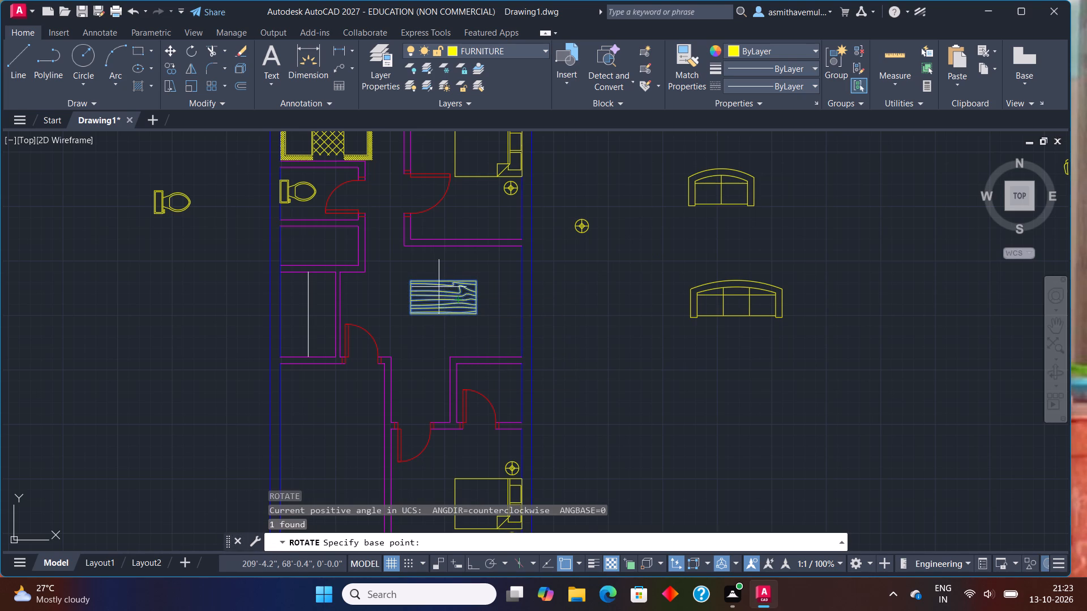
click(409, 281)
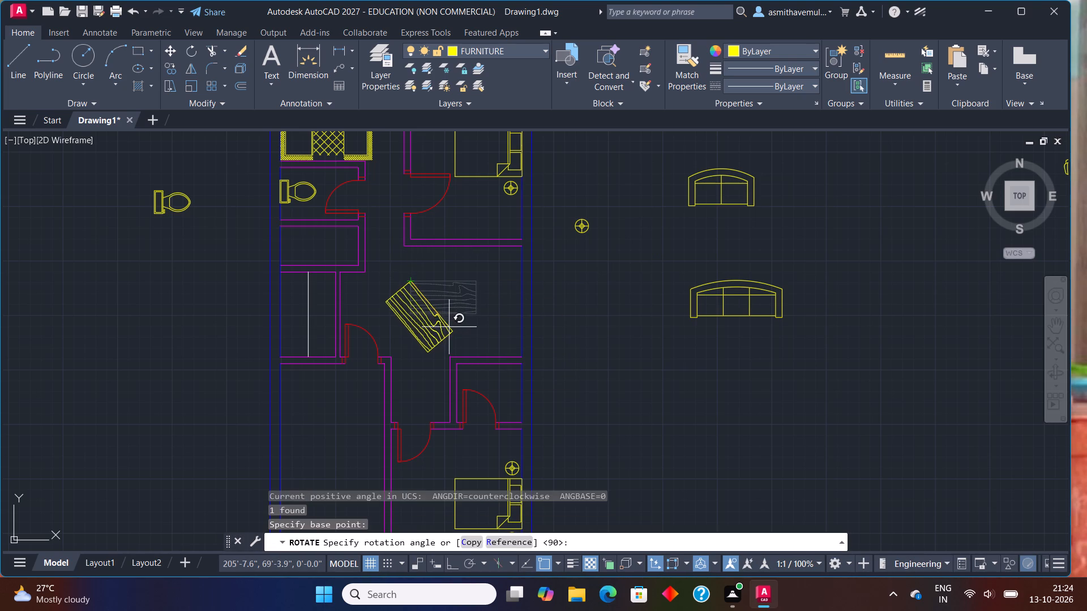
key(F8)
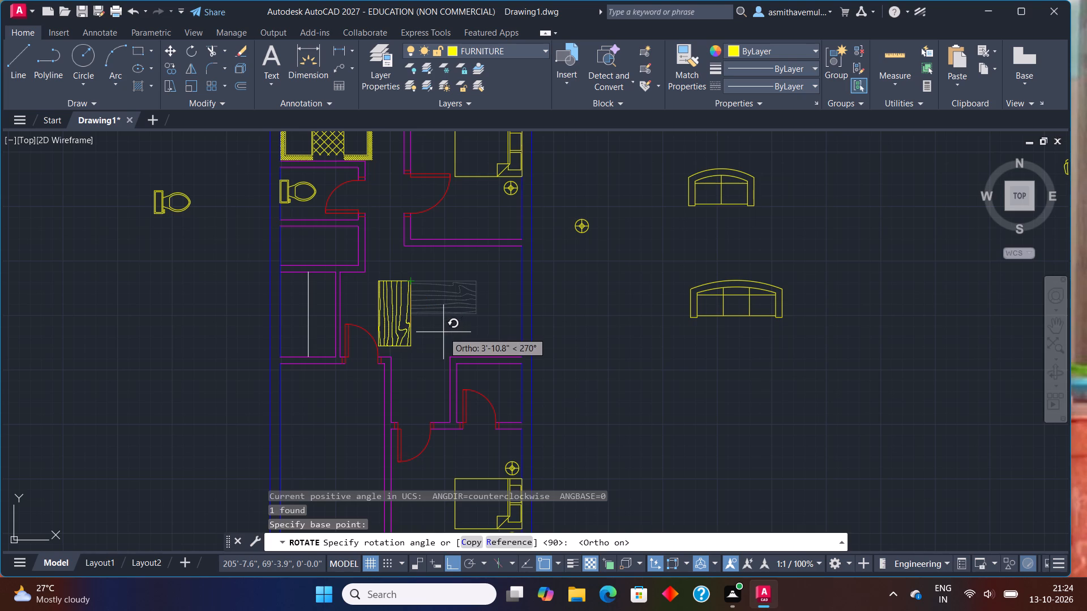
click(443, 332)
Scale the wood-grain table down to roughly 70% of its size about its lower-right corner.
click(394, 325)
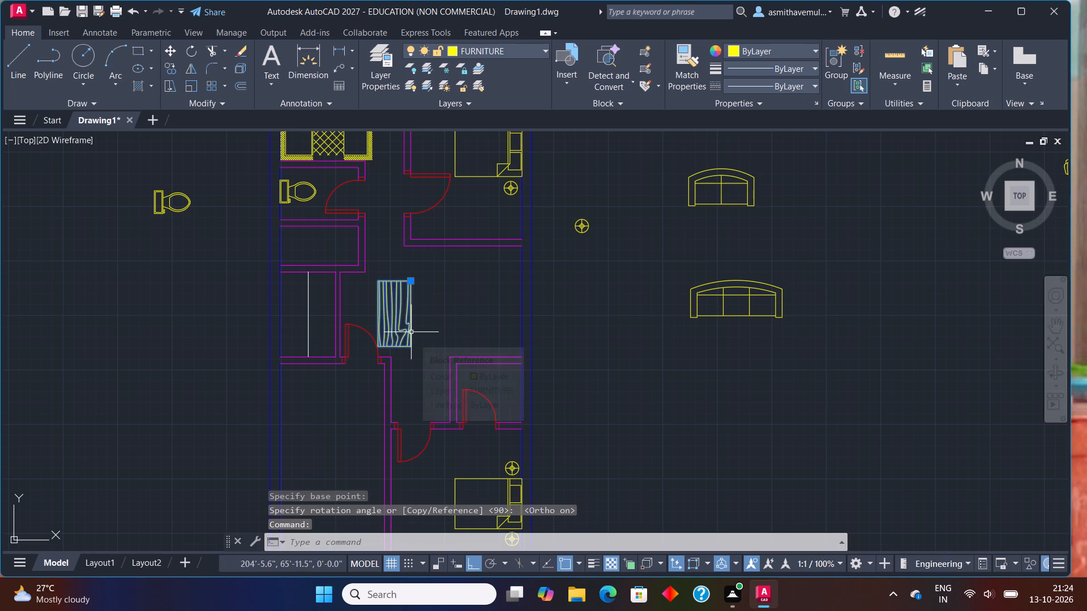
text(SCALE)
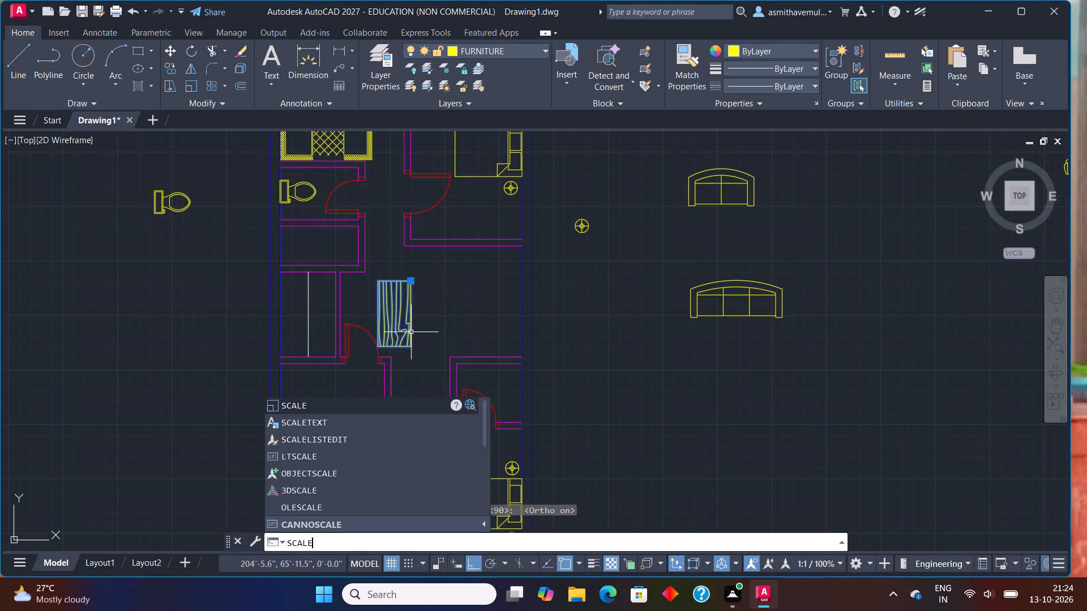
key(Return)
click(414, 344)
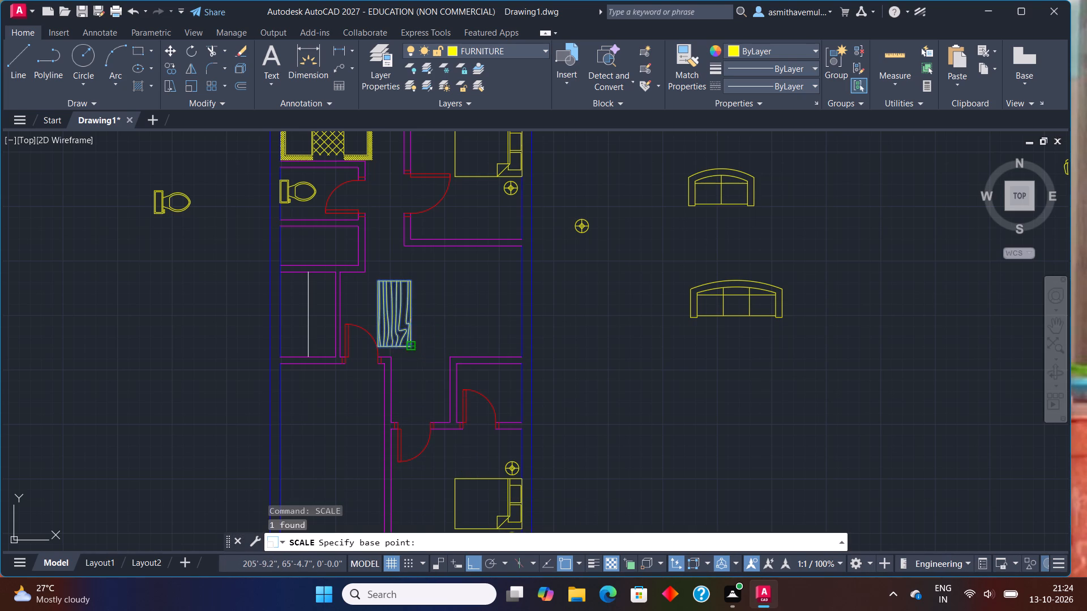
click(423, 369)
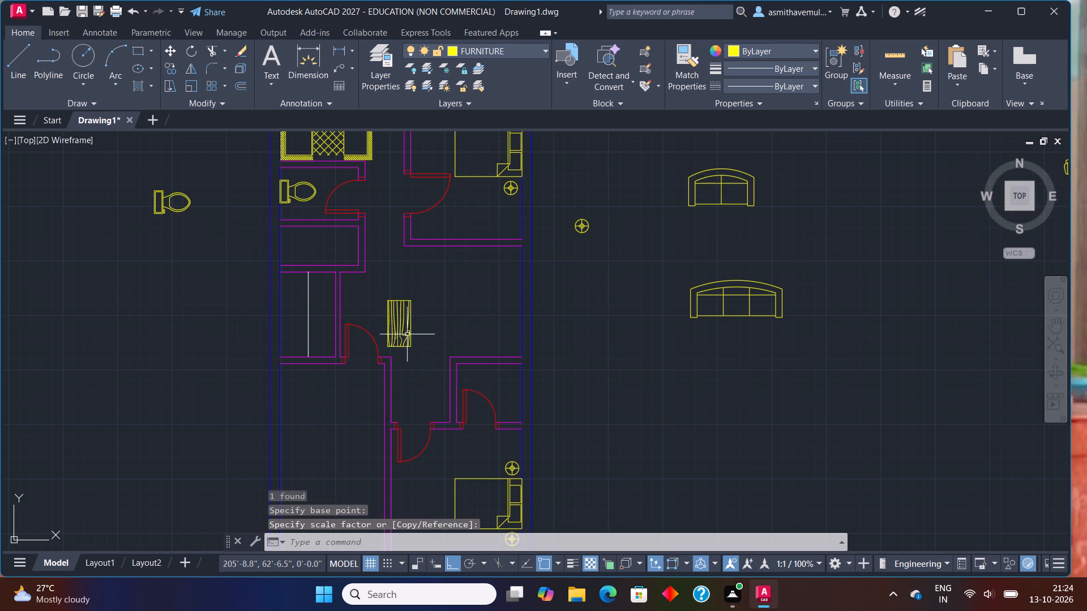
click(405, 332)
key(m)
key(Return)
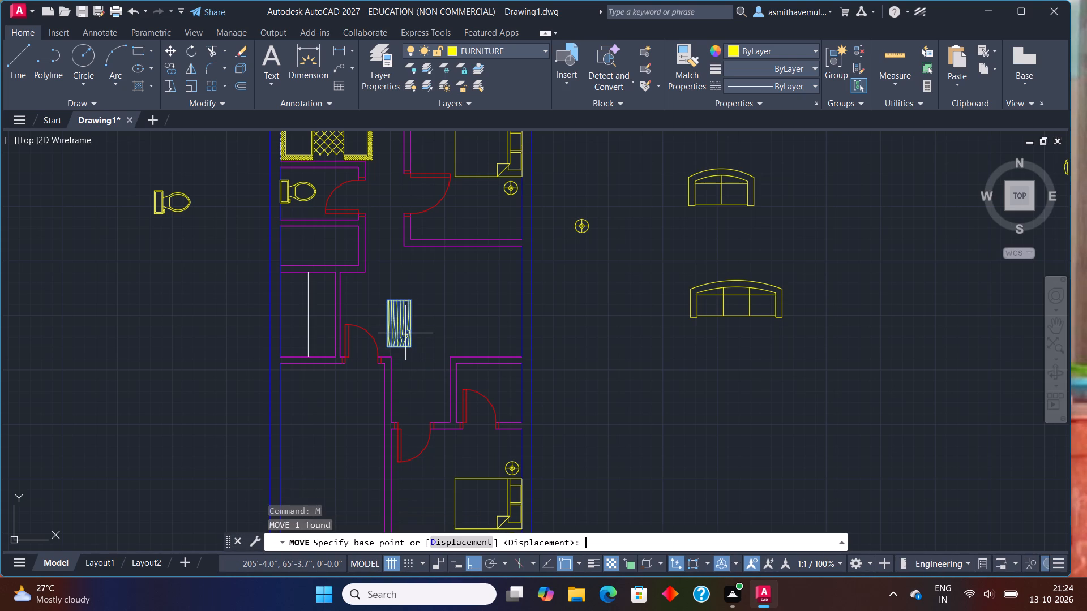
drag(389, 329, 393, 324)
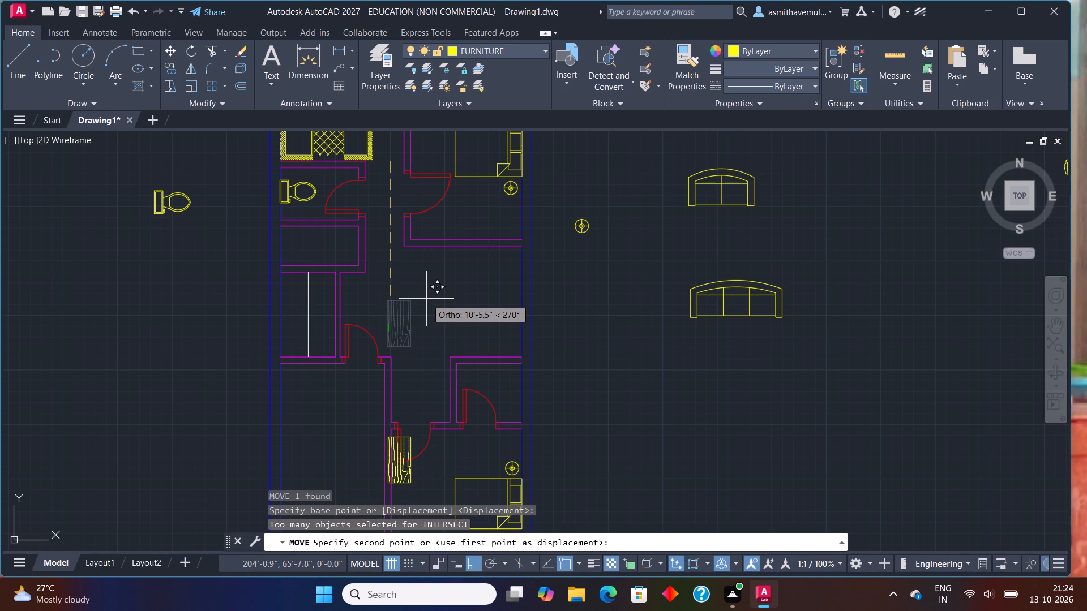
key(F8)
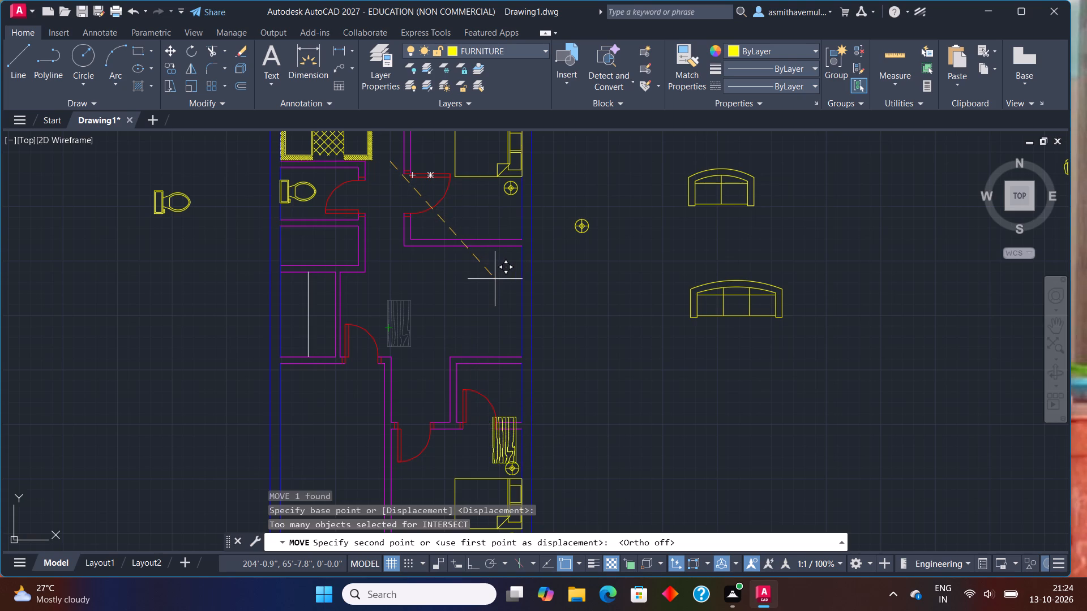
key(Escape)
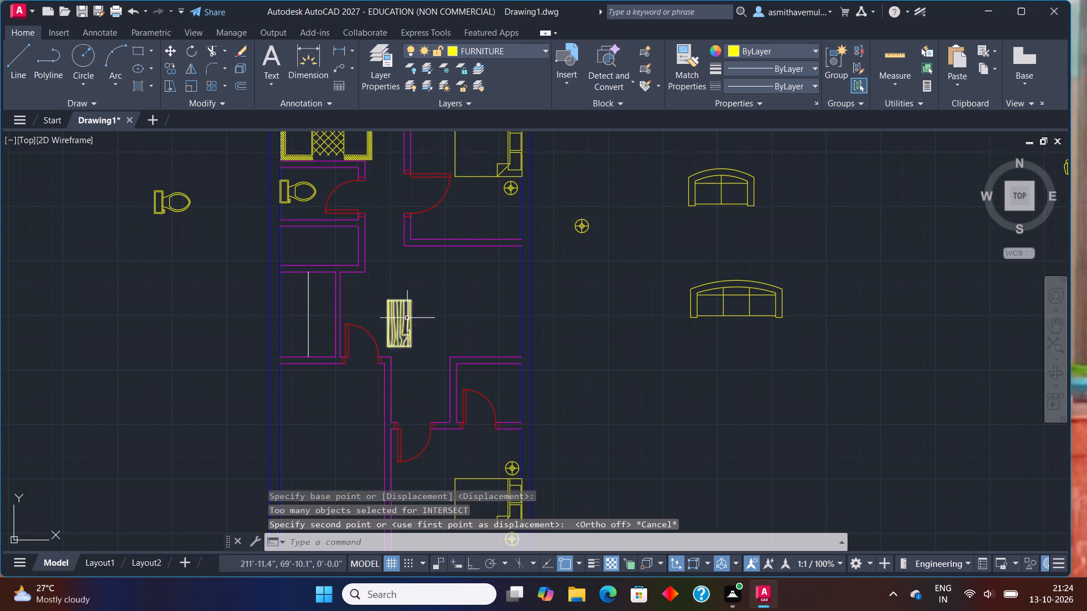
Move the wood-grain table with Ortho off to the right-hand part of the central living area, midway between the two right-side rooms.
click(404, 320)
key(m)
key(Return)
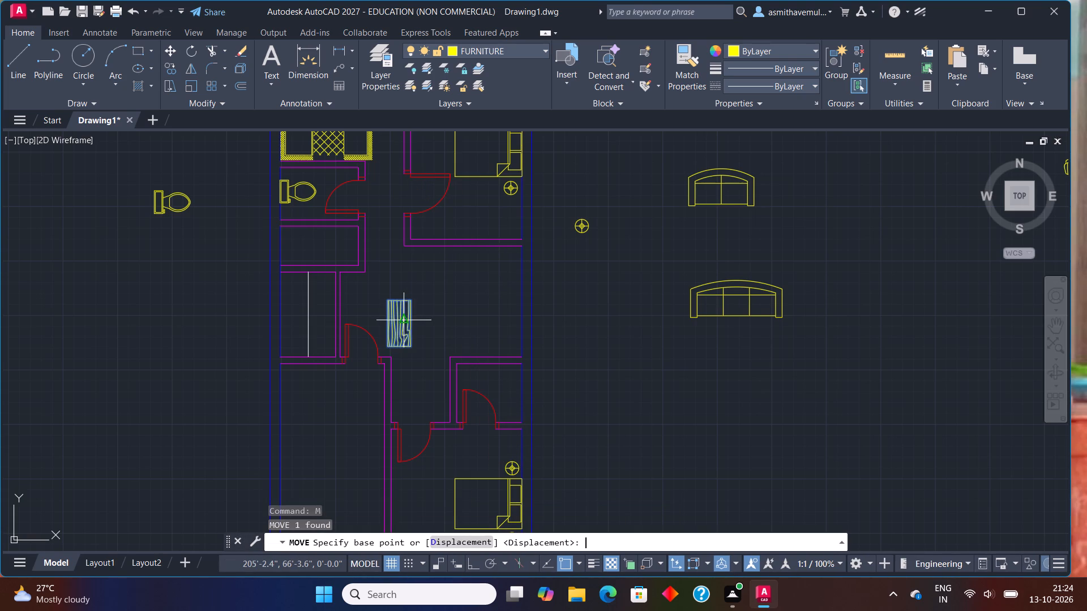
click(404, 320)
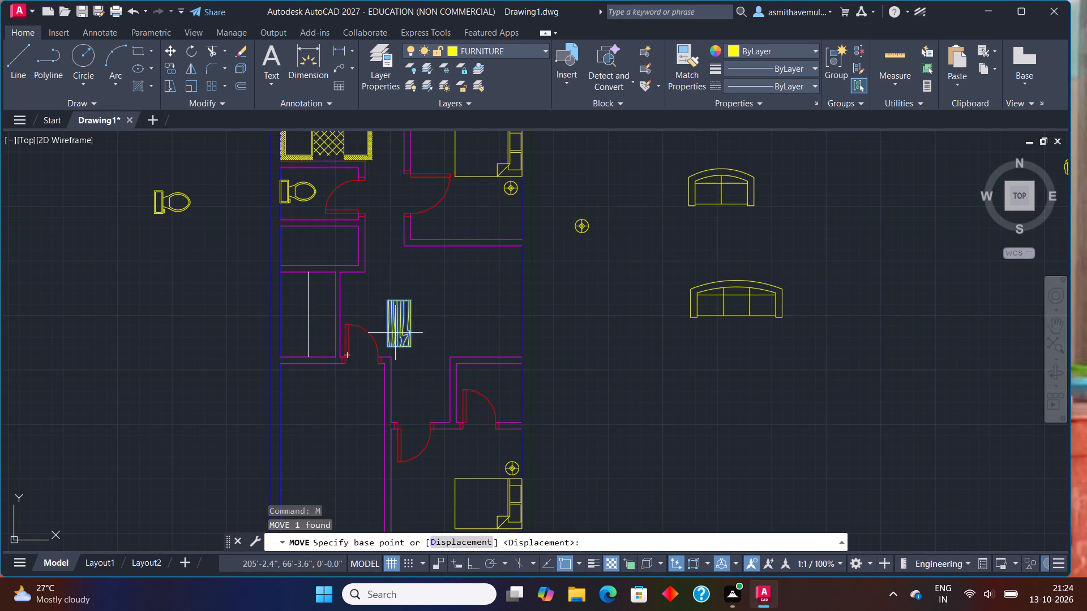
click(399, 333)
scroll(456, 308, up, 1)
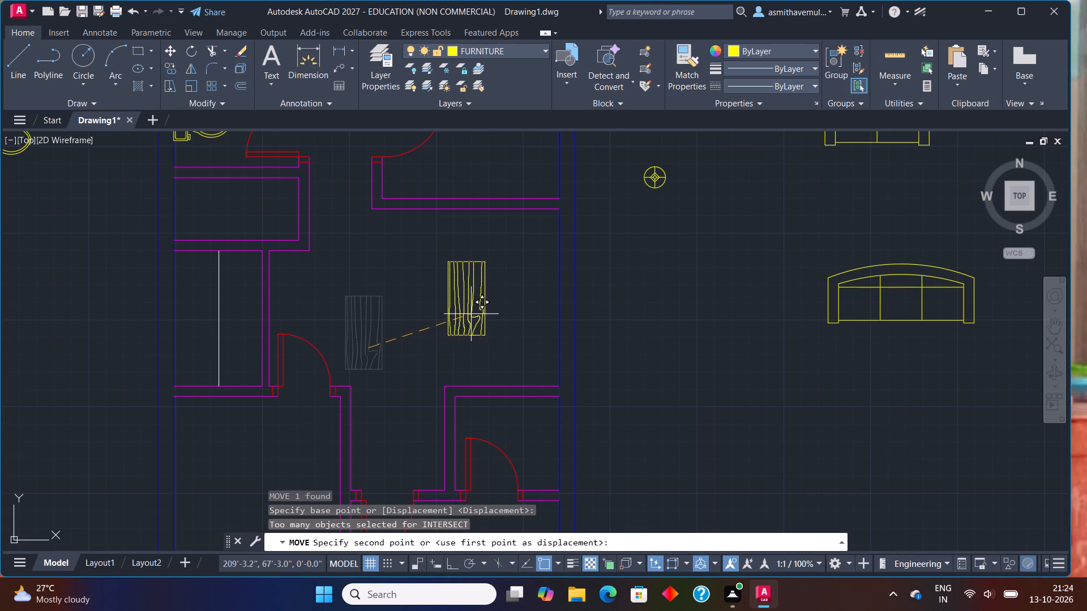
click(483, 316)
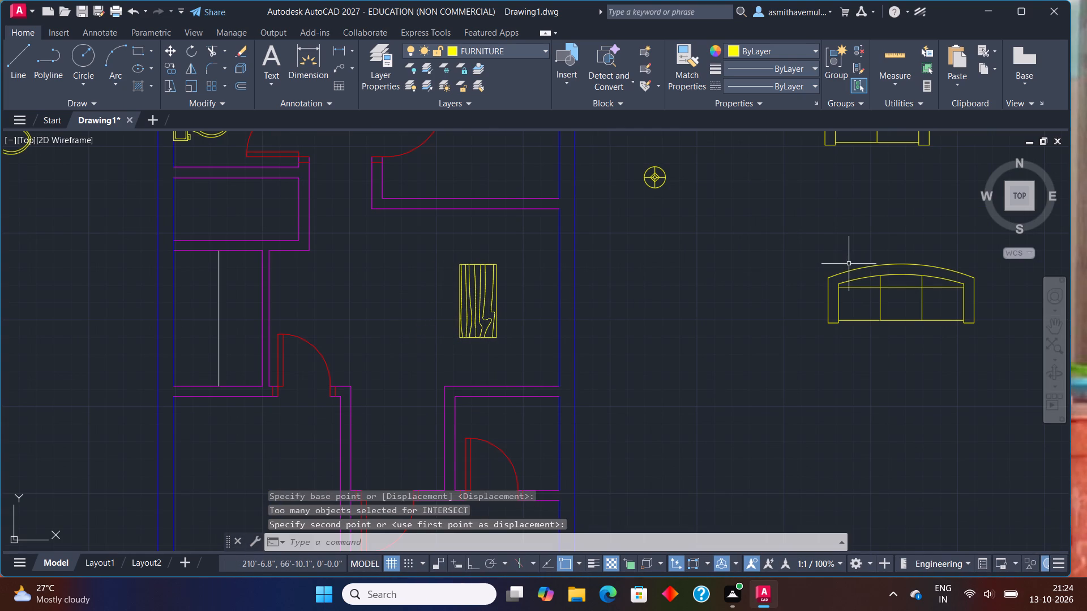
Rotate the three-seat sofa outside the plan to 270° about its lower-left corner with Ortho on, so it stands vertically.
click(858, 270)
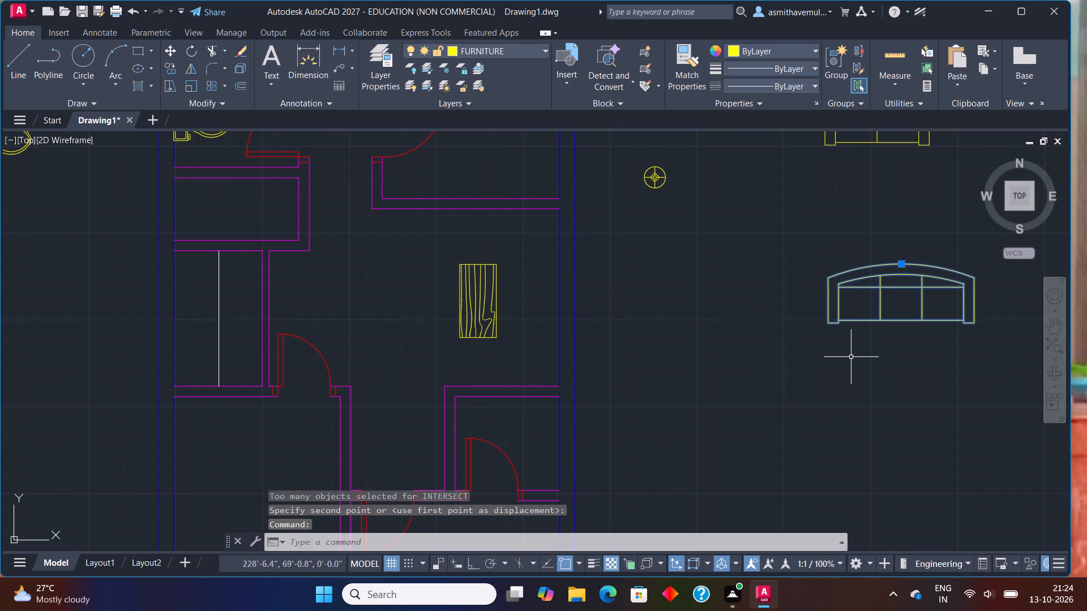
text(RO)
key(Return)
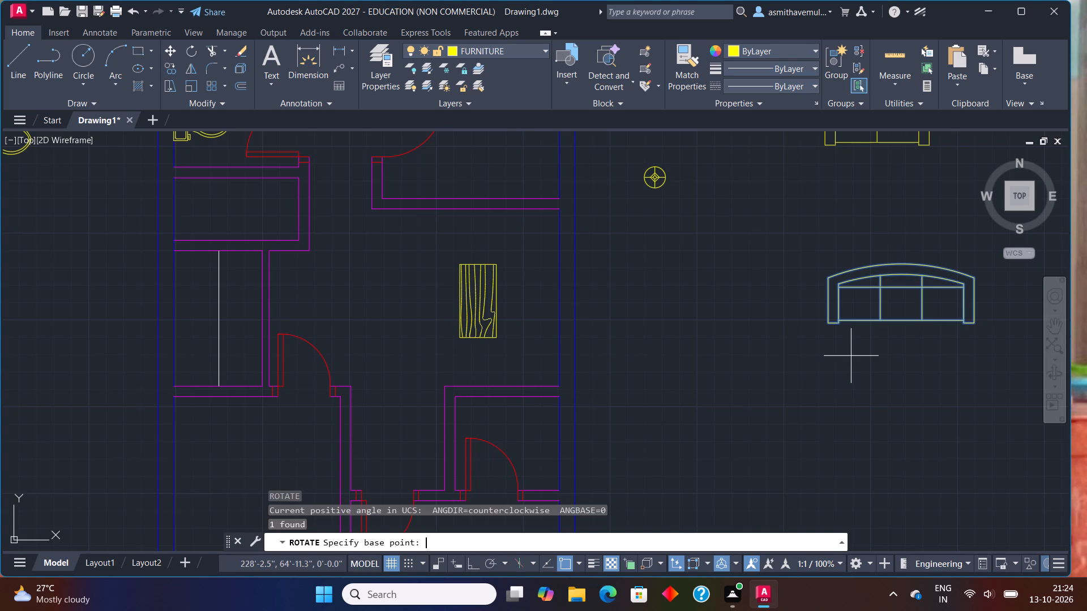
click(828, 324)
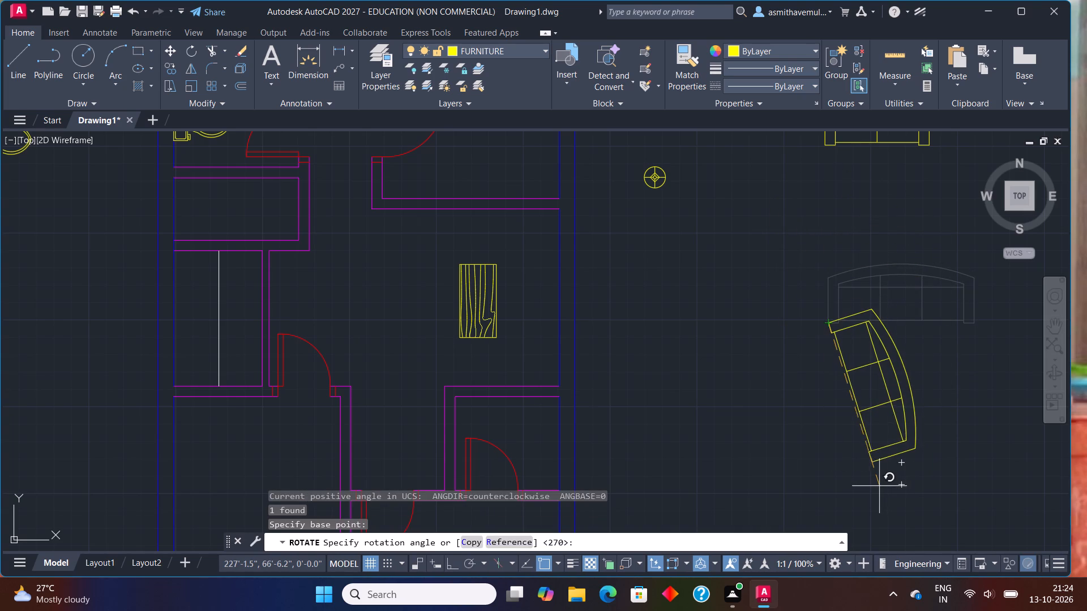
key(F8)
click(870, 442)
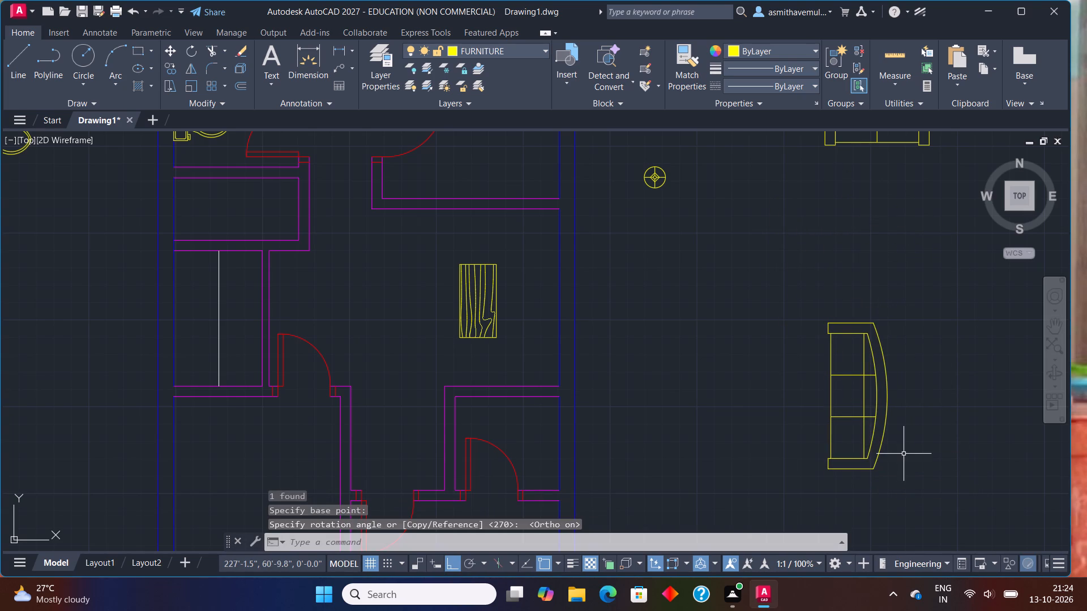
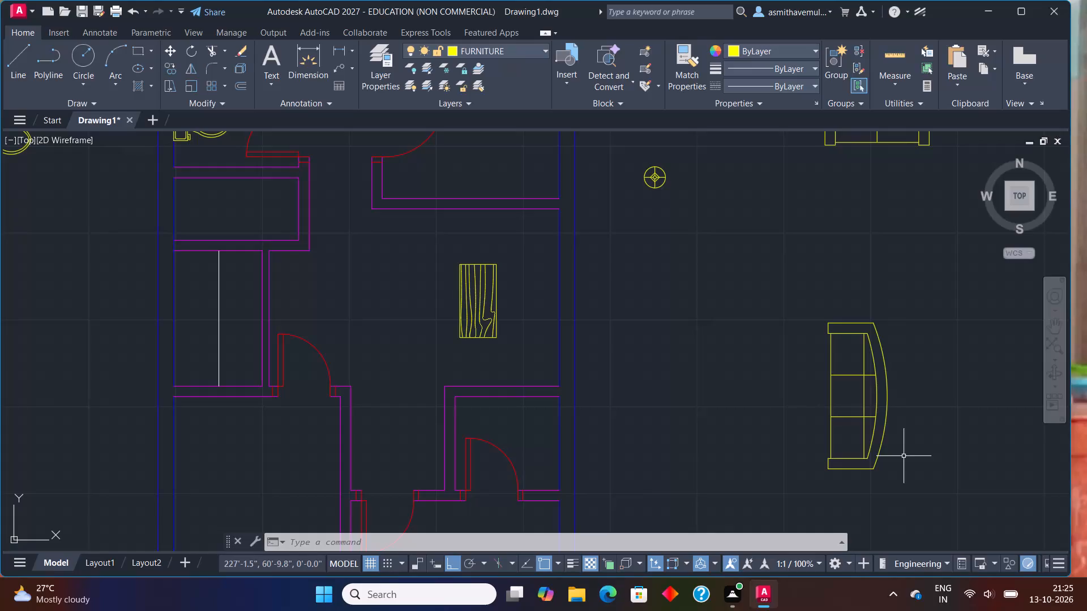
Scale the vertical three-seat sofa outside the plan down to roughly 60% of its size about its lower-left corner.
drag(929, 383, 887, 380)
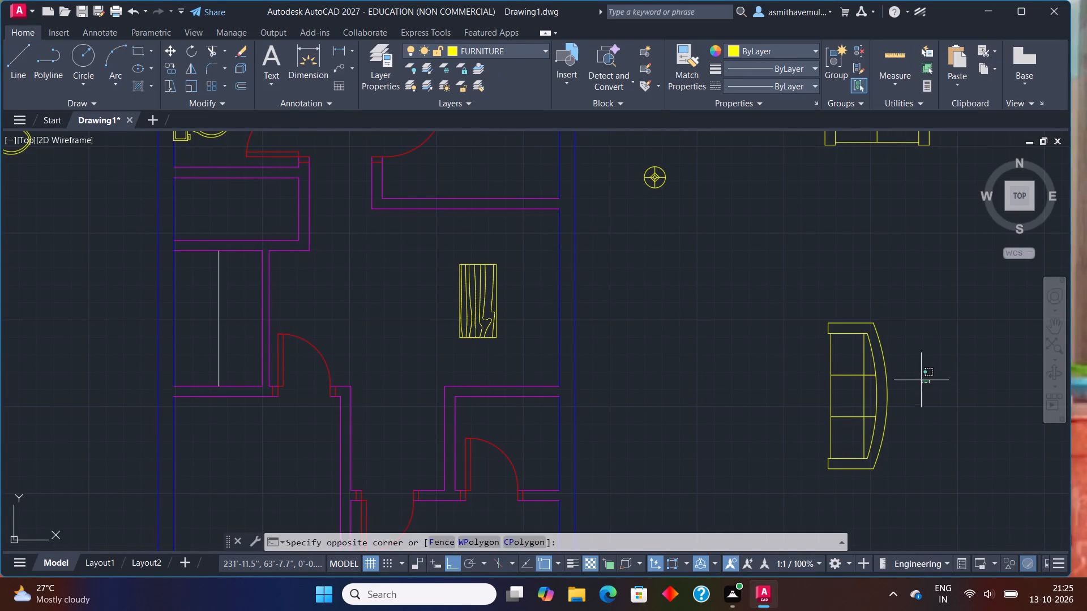
drag(887, 380, 703, 407)
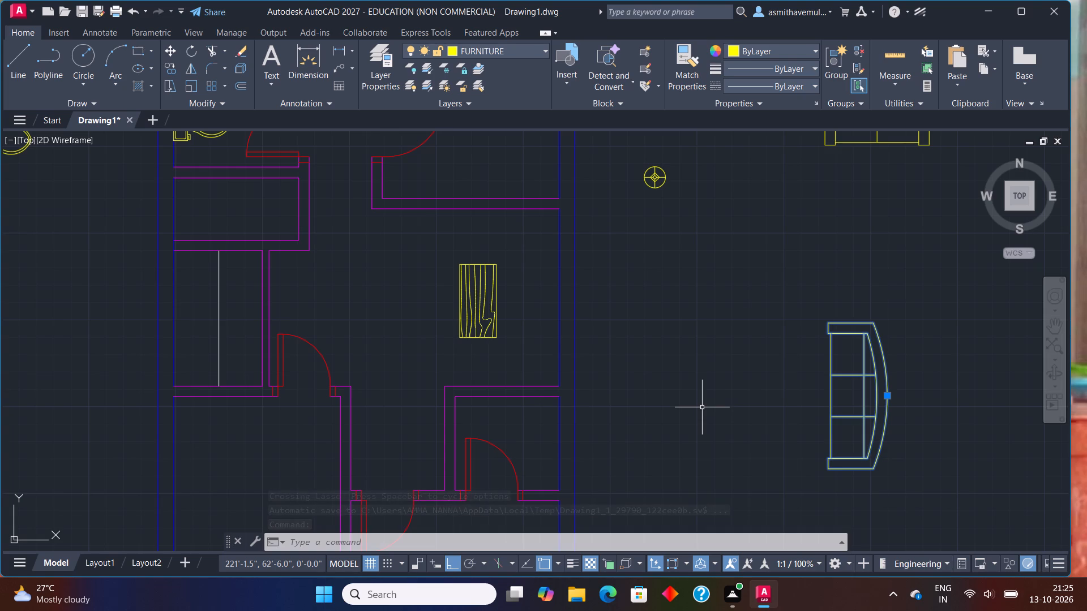
text(SCA)
key(l)
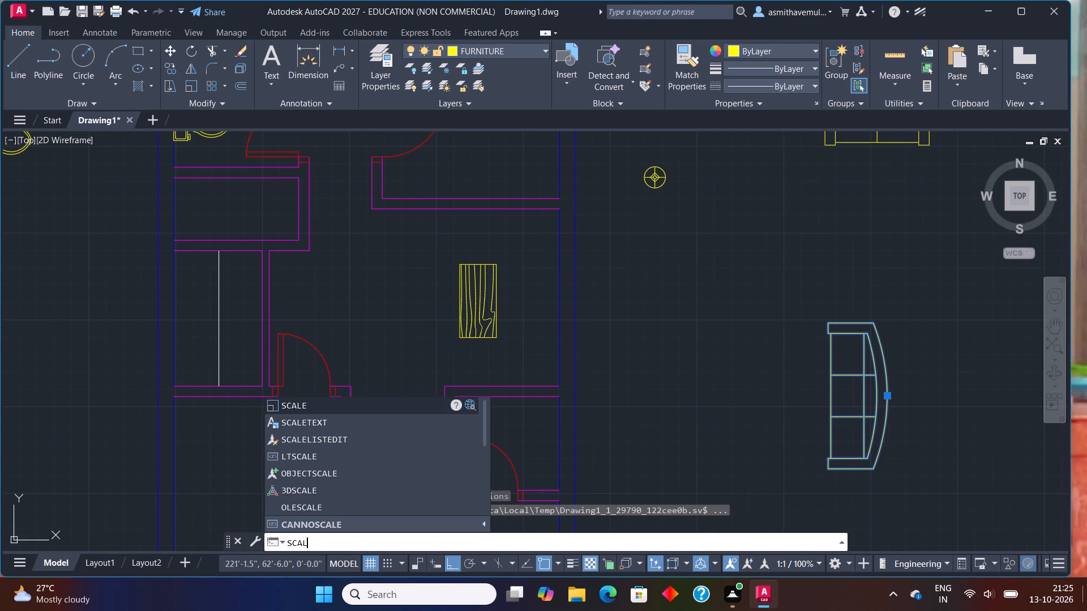
key(e)
key(Return)
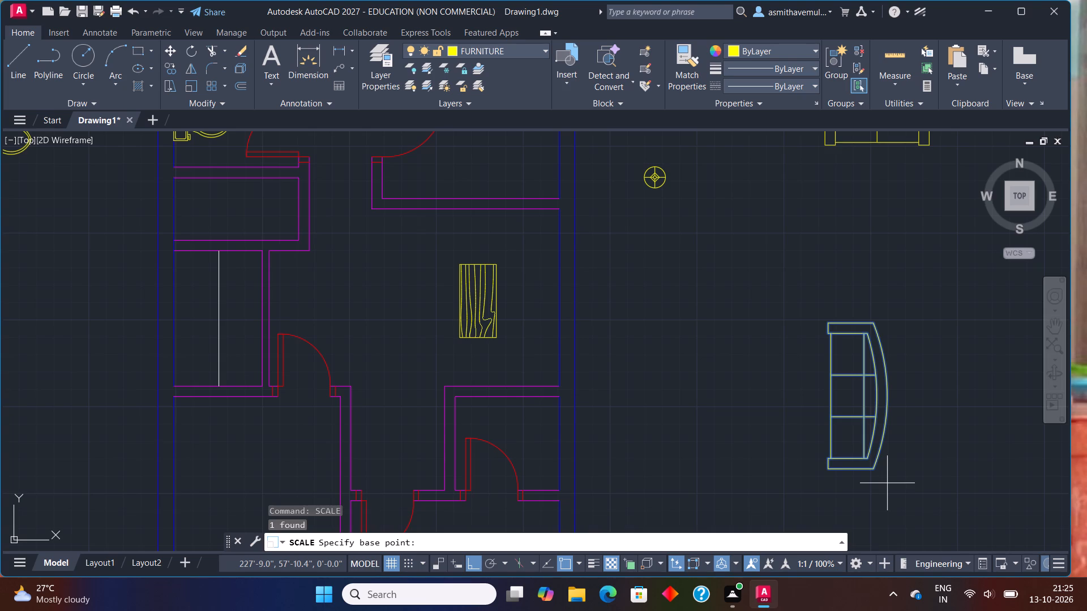
click(827, 470)
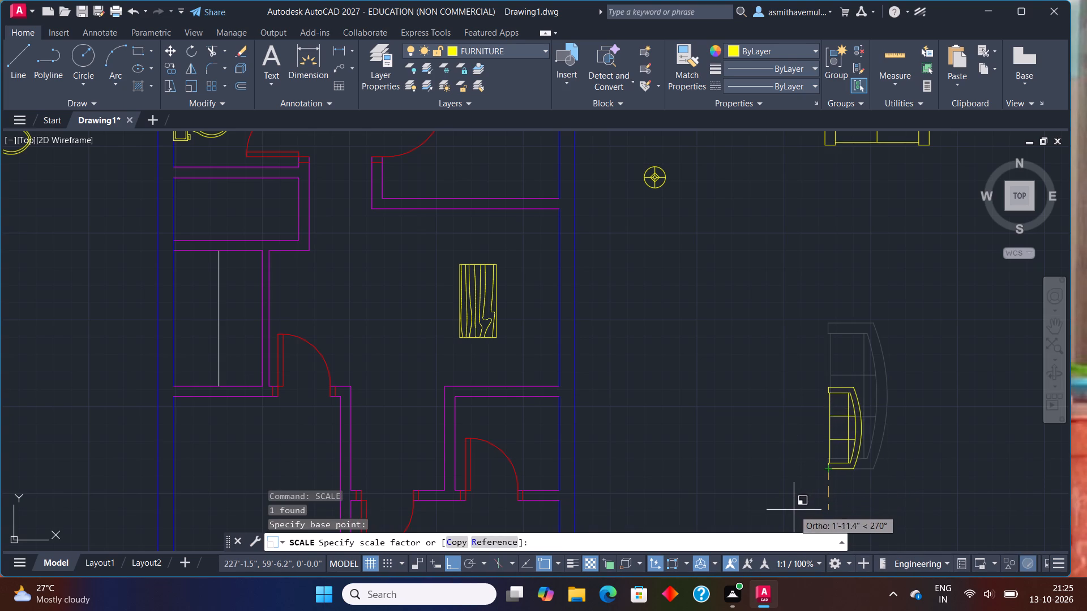
click(792, 512)
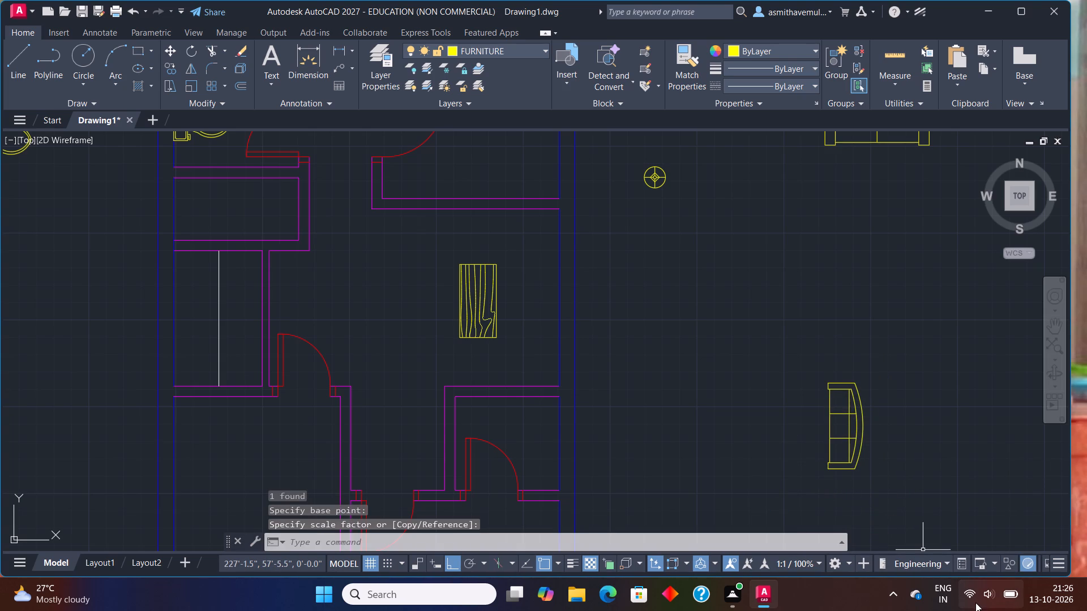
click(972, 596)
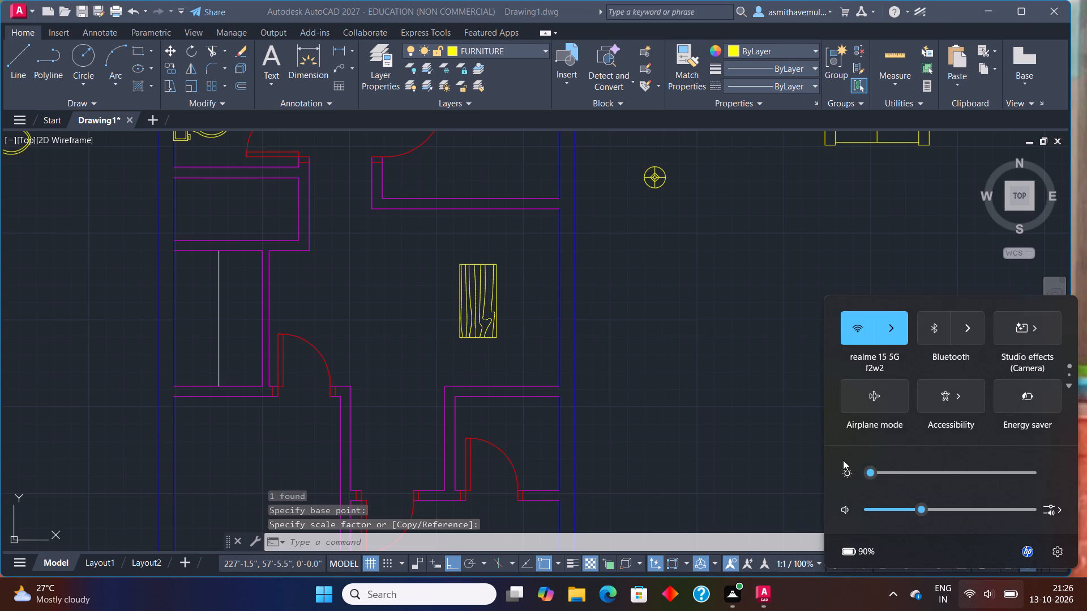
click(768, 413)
Move the three-seat sofa by the midpoint of its curved back, with Ortho off, against the living area's right wall beside the table.
drag(884, 418, 725, 458)
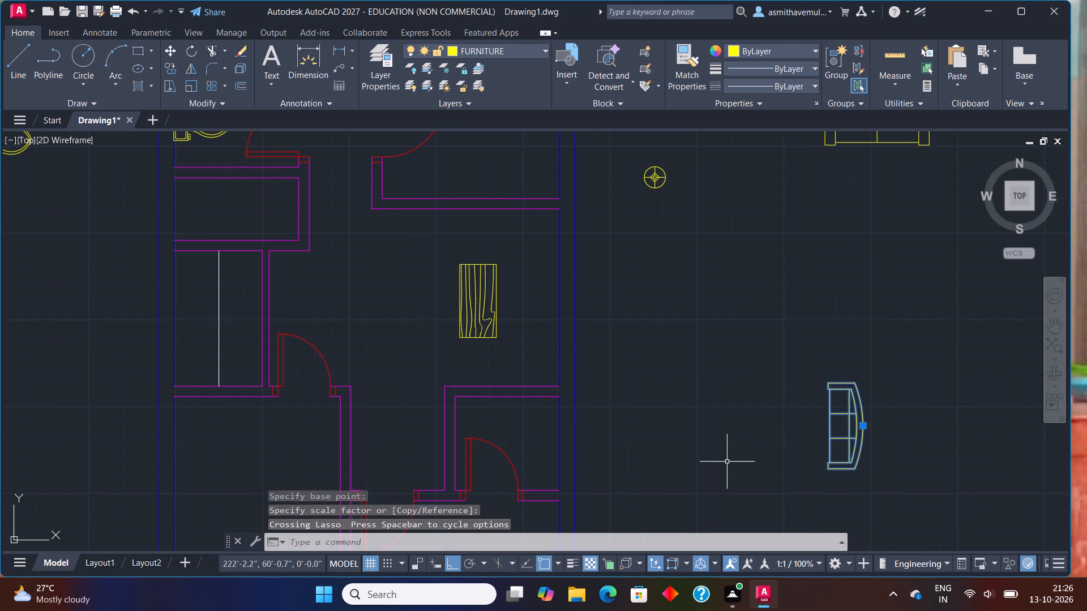
key(m)
key(Return)
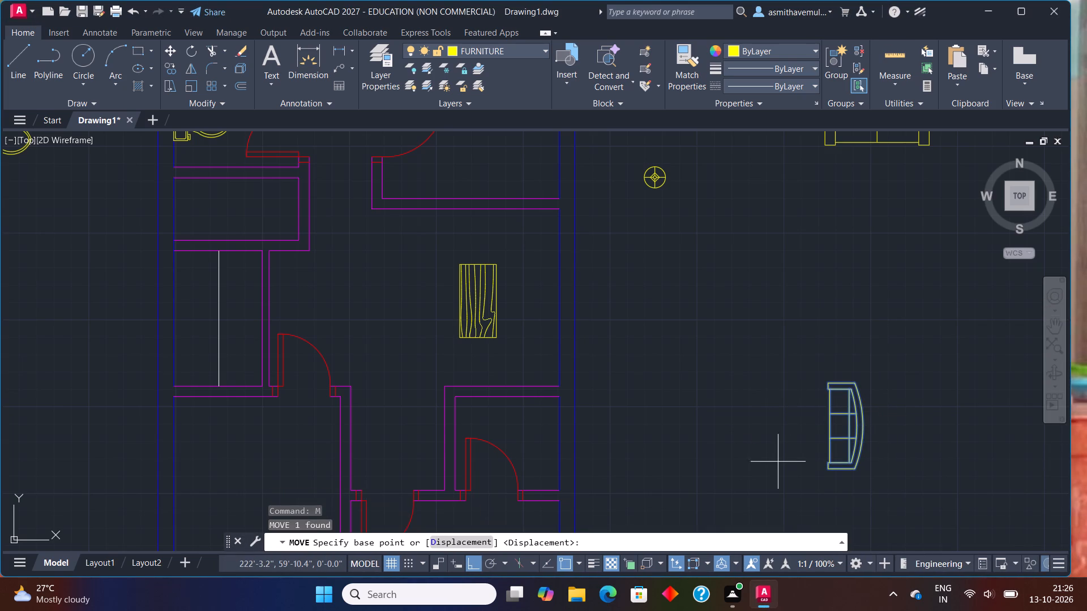
click(864, 422)
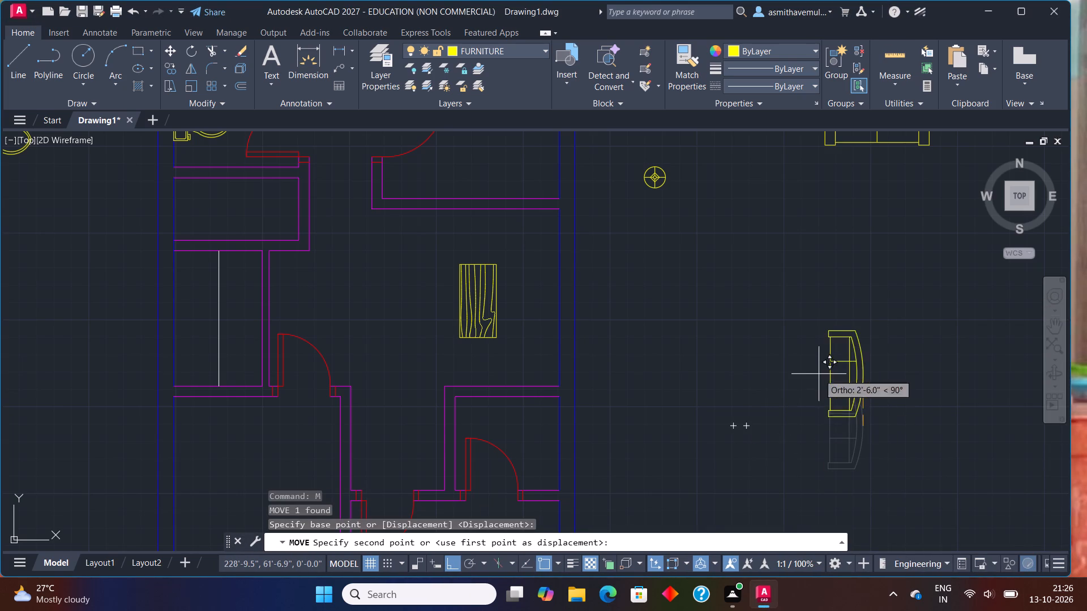
key(F8)
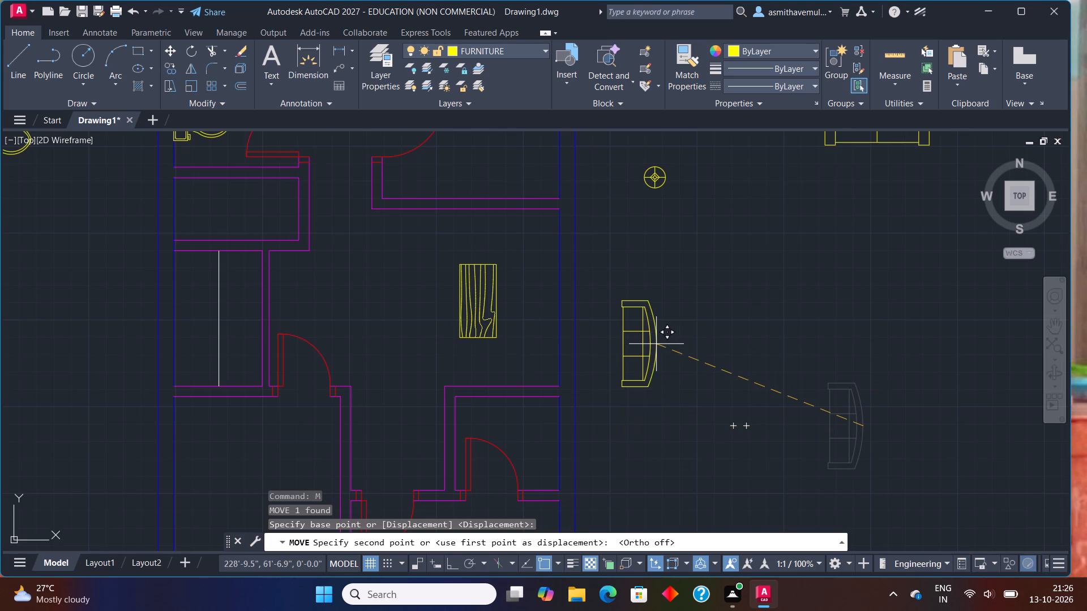
scroll(522, 276, up, 1)
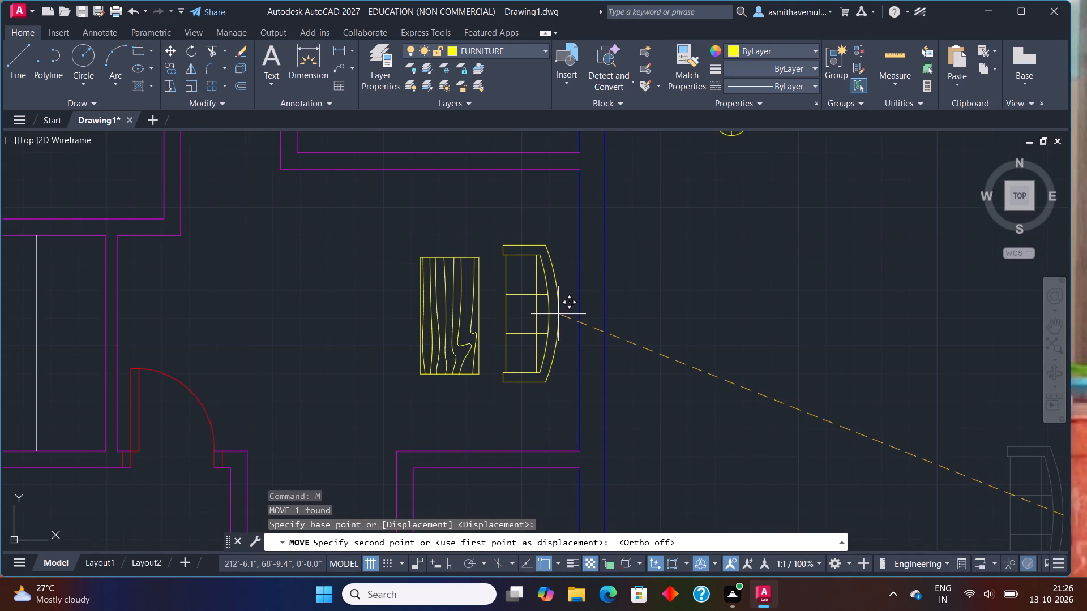
scroll(574, 316, up, 3)
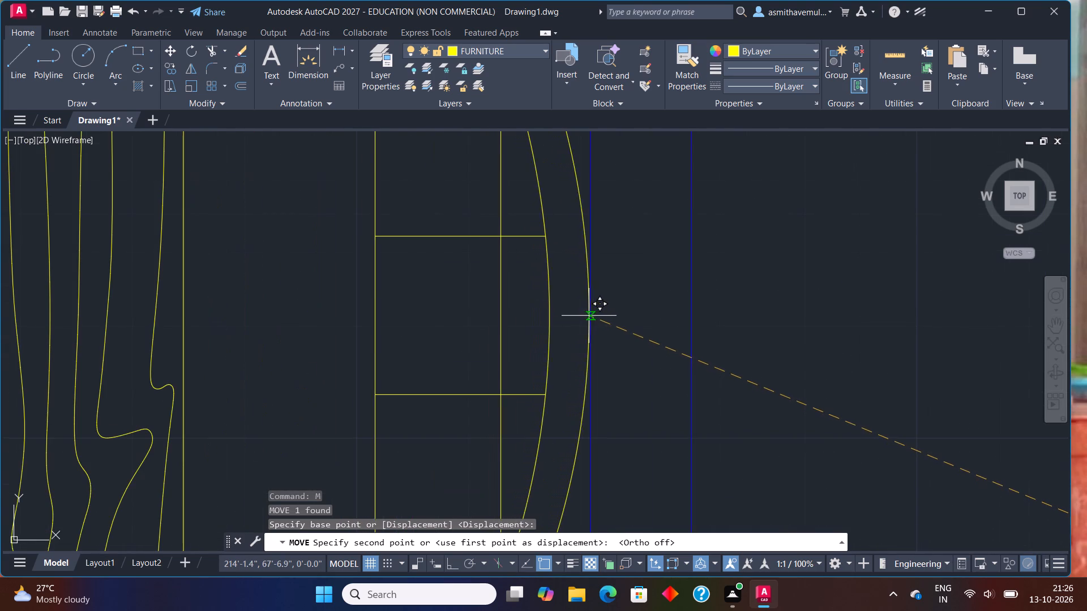
click(590, 316)
Scale the wood-grain table down to roughly 65% of its size about its lower-right corner.
scroll(563, 316, down, 2)
drag(430, 292, 222, 338)
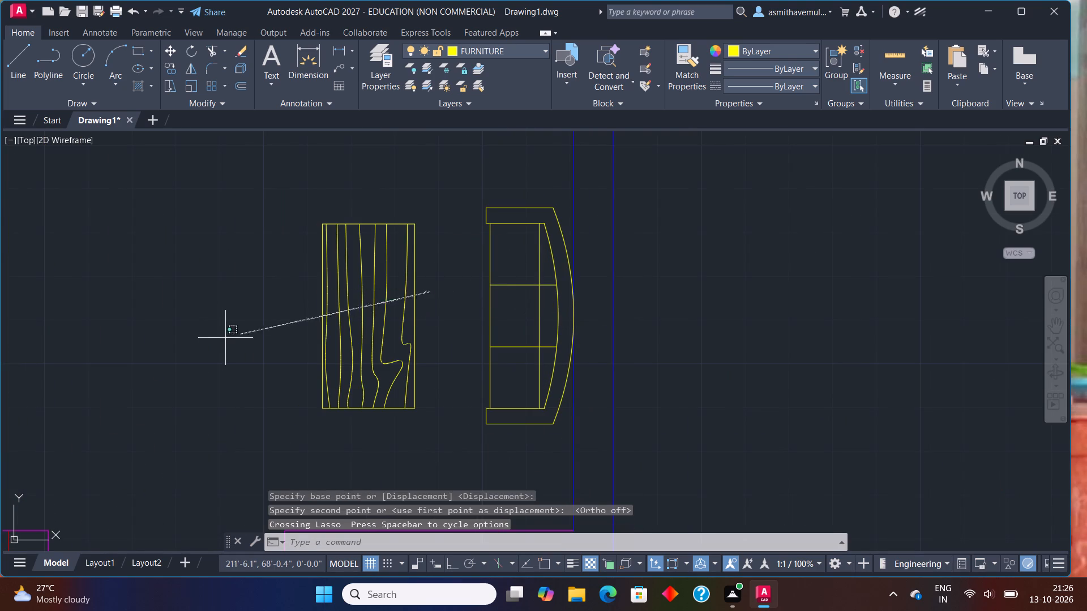
drag(222, 338, 221, 339)
text(SCALE)
key(Return)
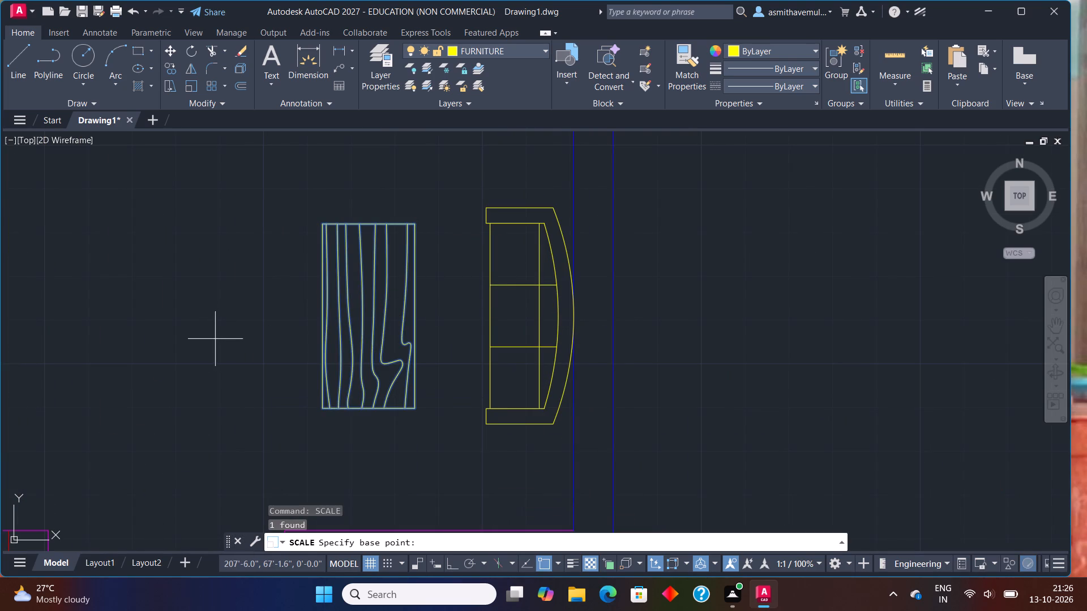
click(420, 412)
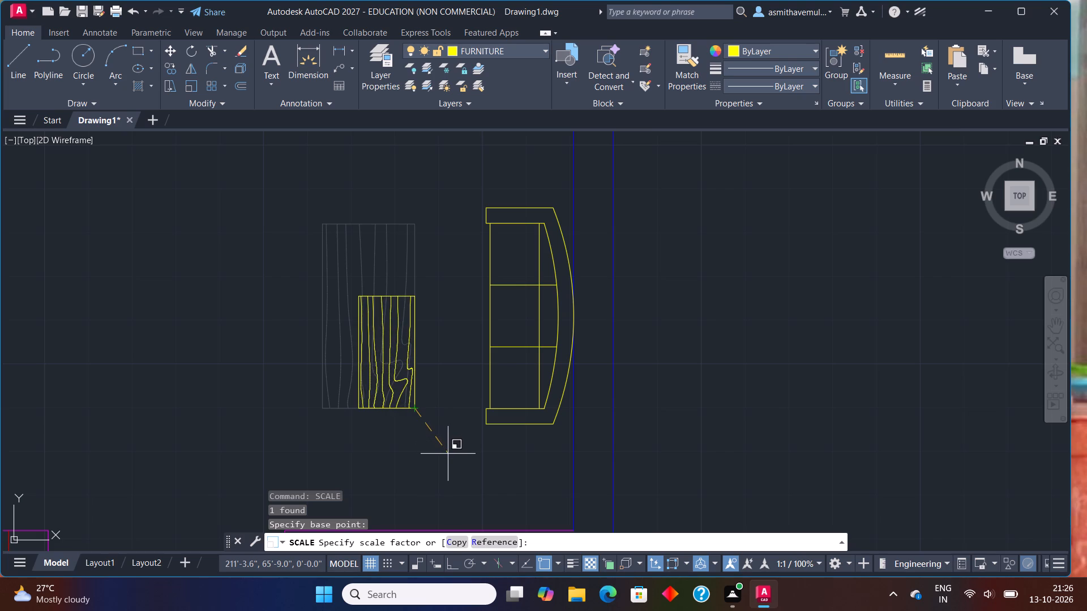
click(450, 457)
Move the wood-grain table up and slightly right so it is centred in front of the three-seat sofa.
click(416, 382)
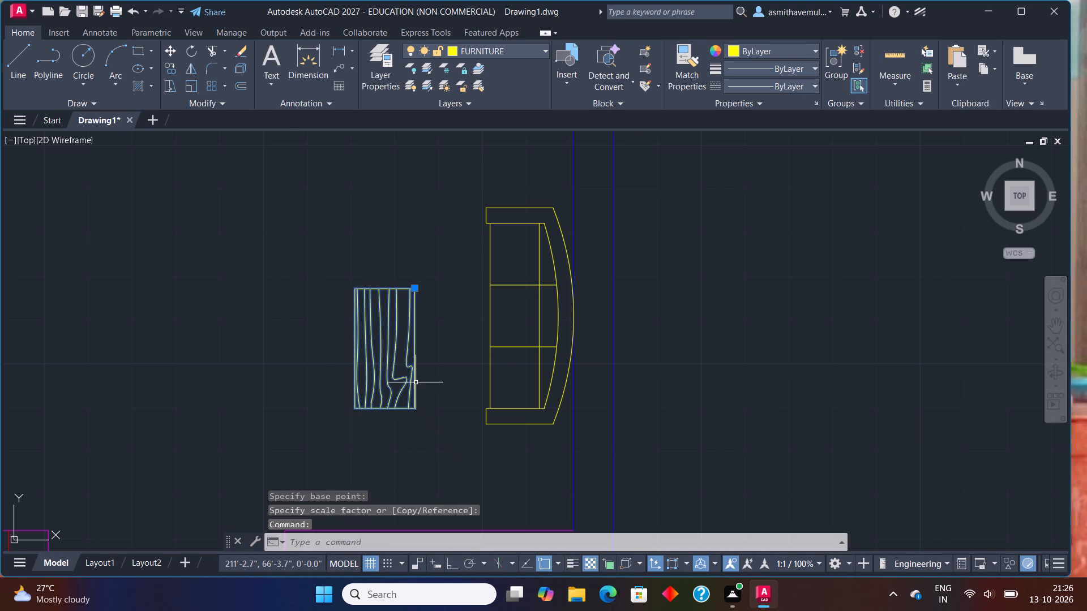
key(m)
key(Return)
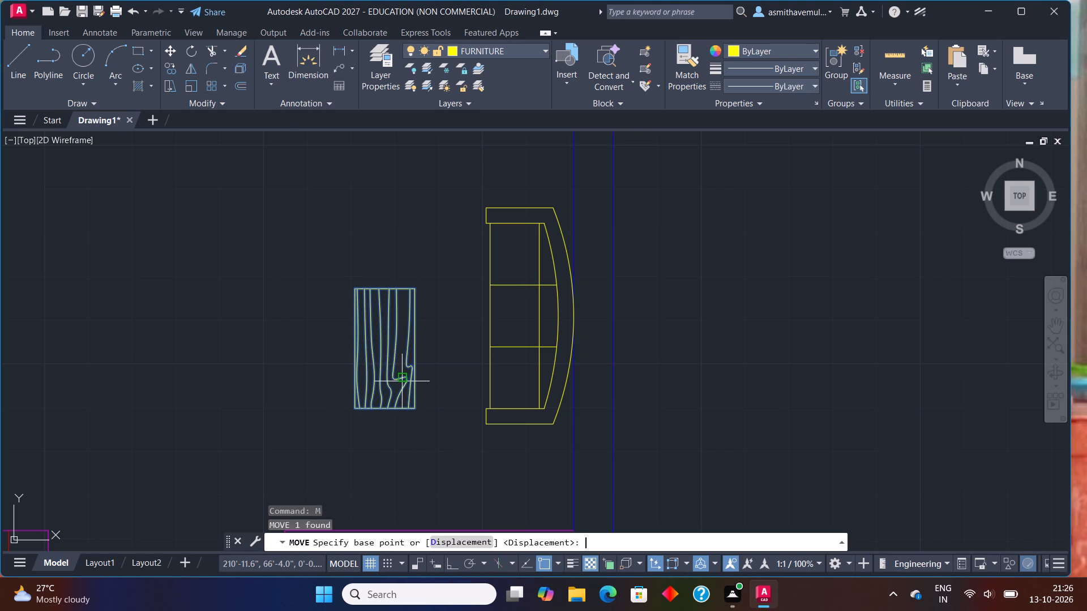
click(383, 360)
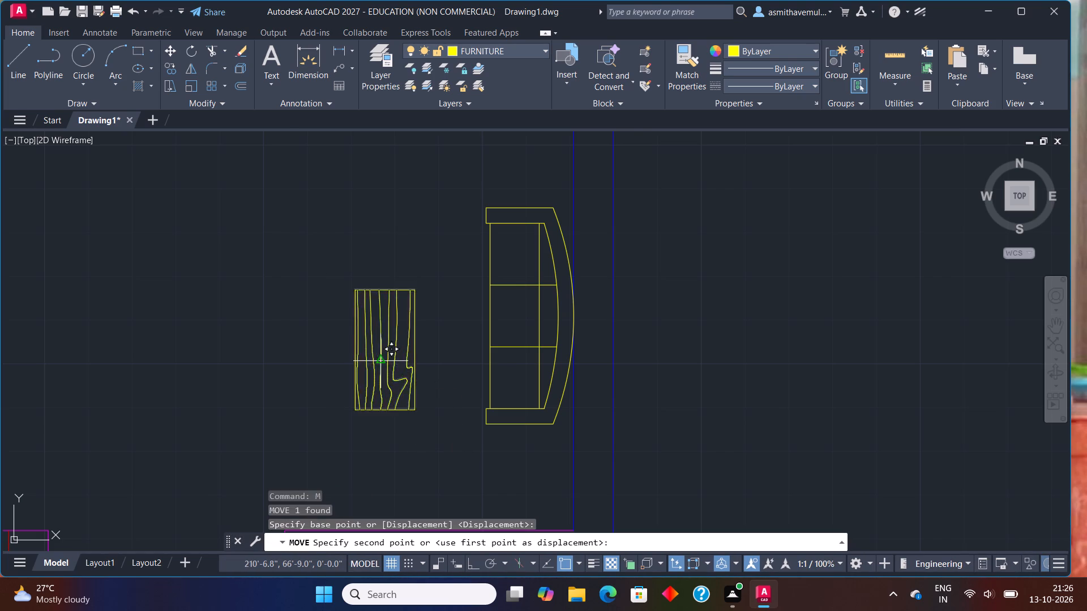
click(399, 329)
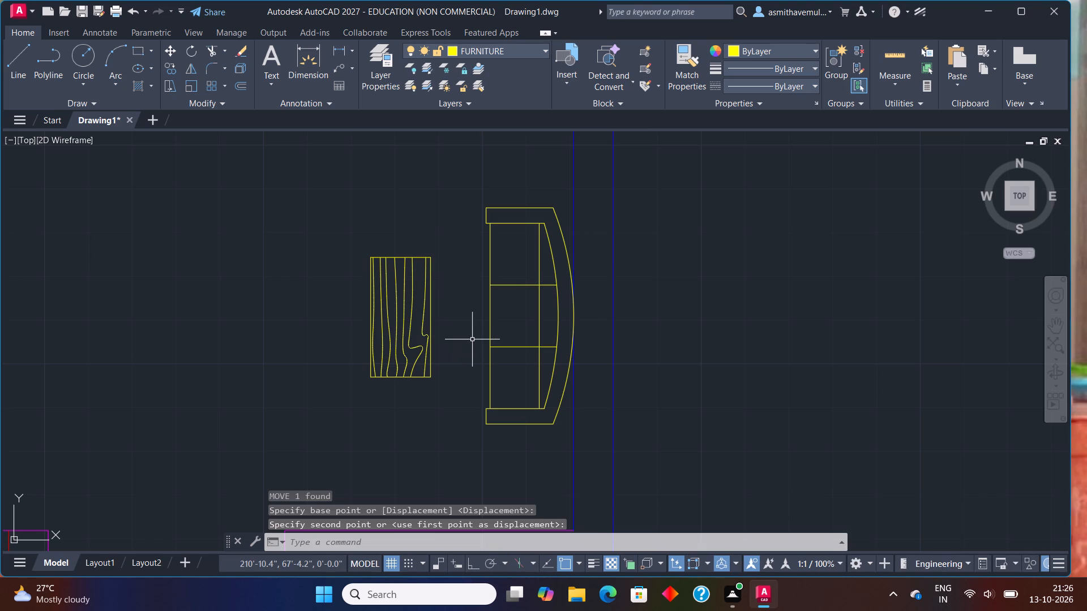
Scale the two-seat sofa outside the plan down to roughly 80% of its size about its lower-right corner.
scroll(524, 372, down, 3)
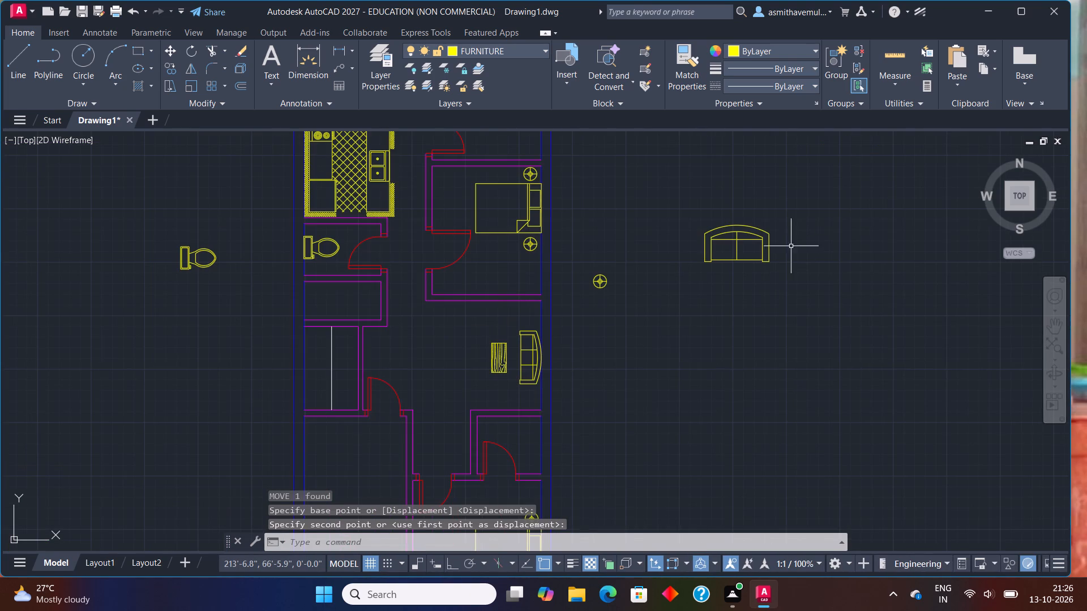
drag(794, 221, 736, 296)
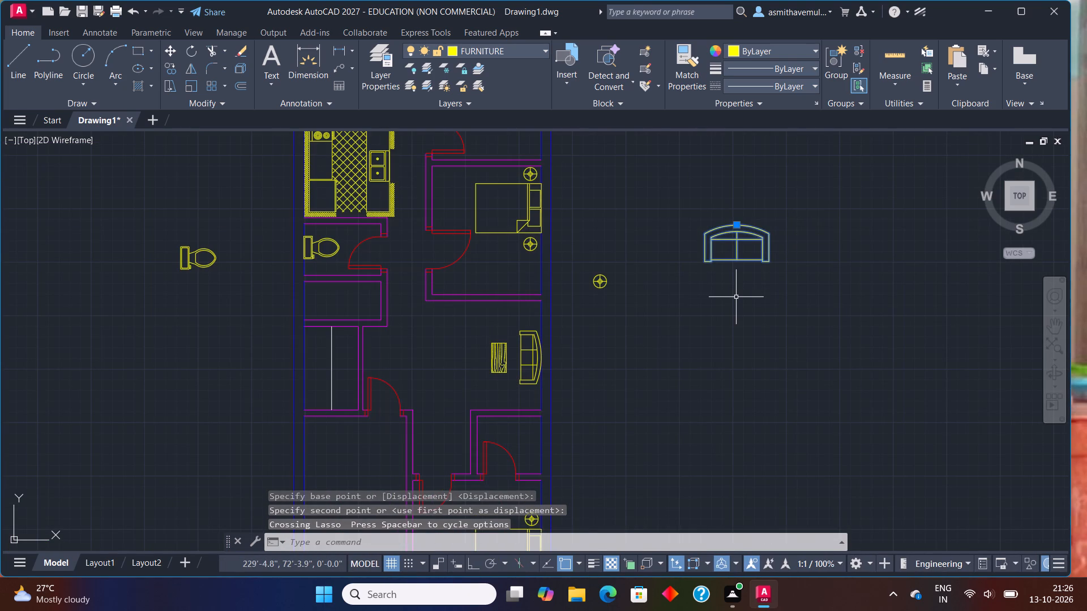
text(SCALE)
key(Return)
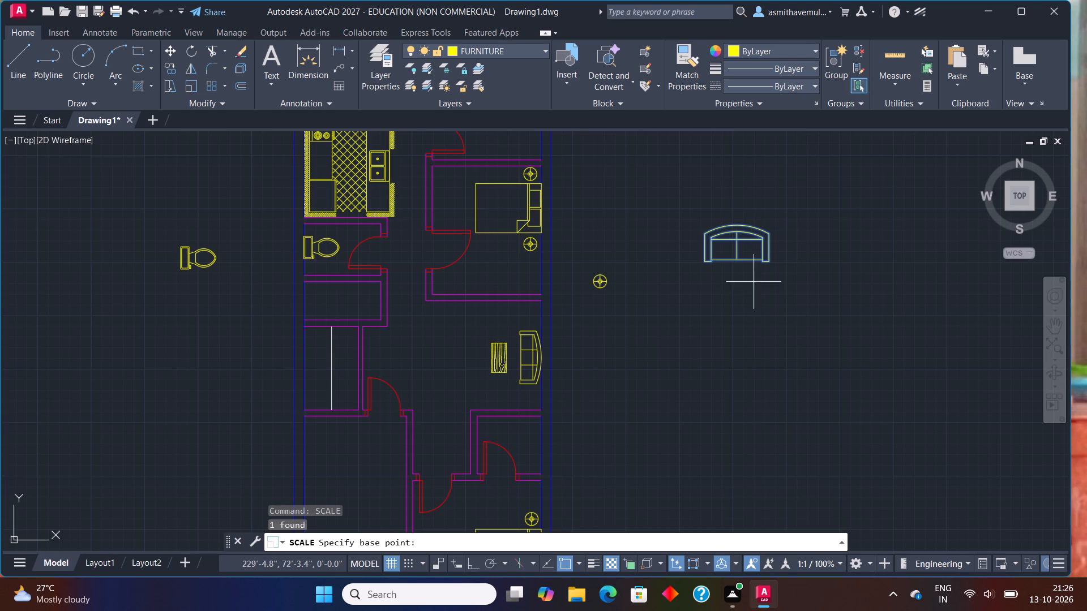
click(768, 265)
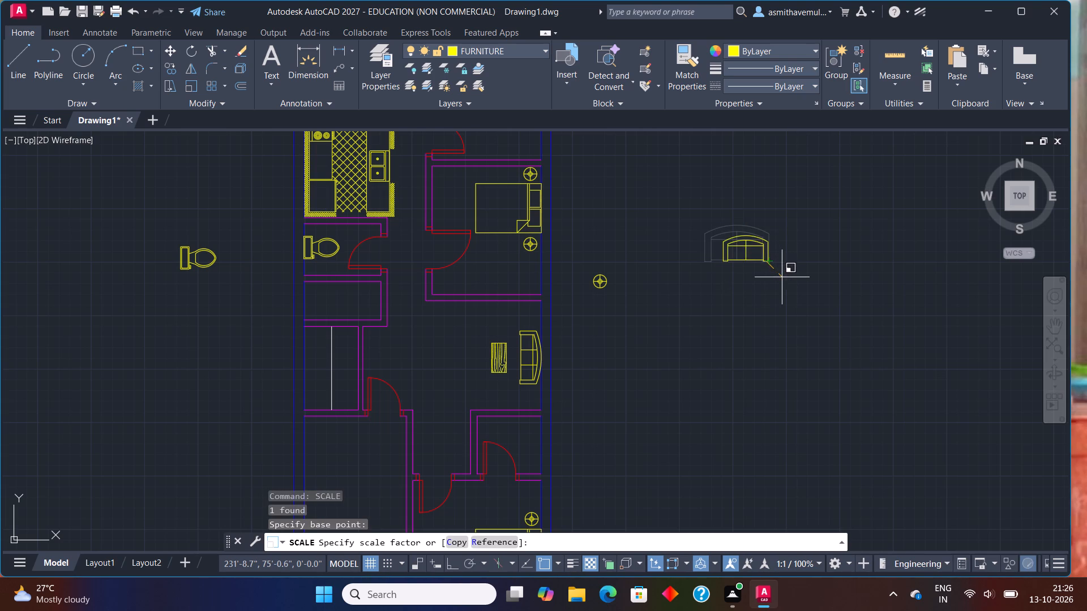
click(784, 279)
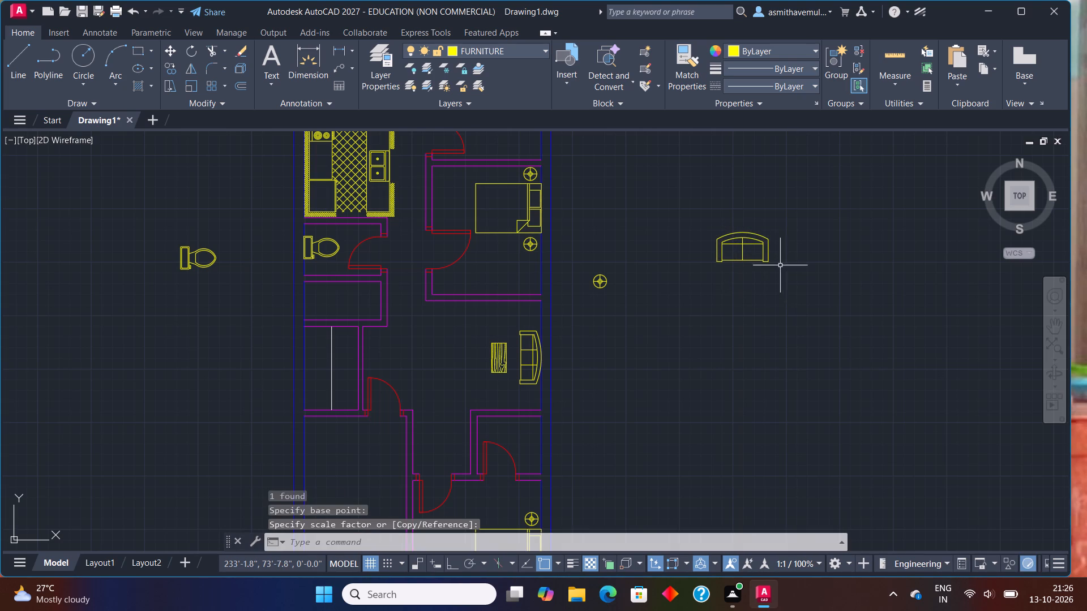
Move the two-seat sofa by the midpoint of its curved back against the living area's upper wall, above the table.
drag(780, 226, 741, 264)
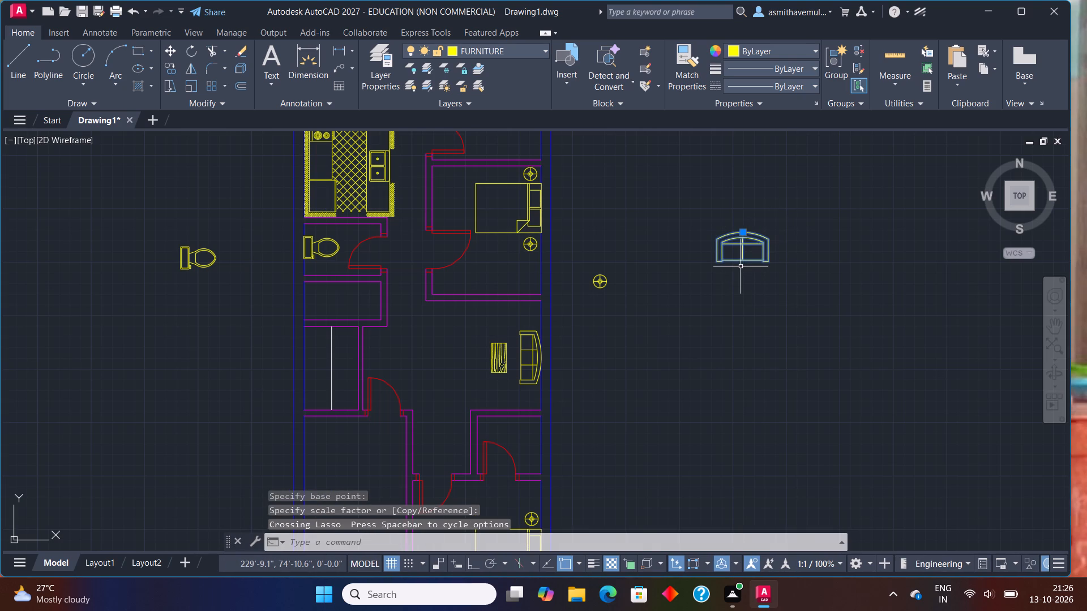
key(m)
key(Return)
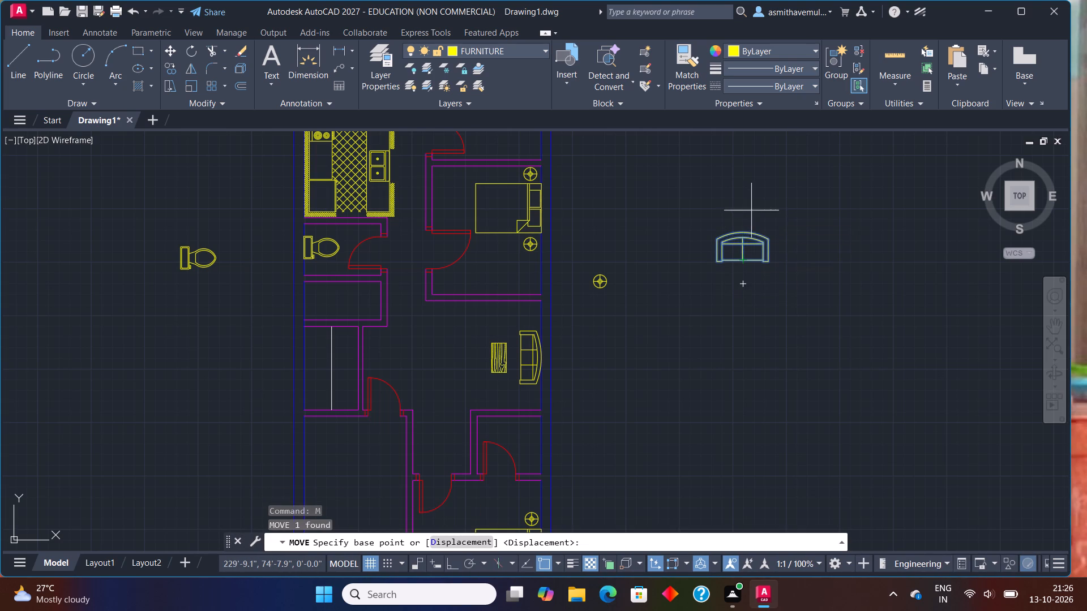
click(741, 229)
scroll(464, 299, up, 1)
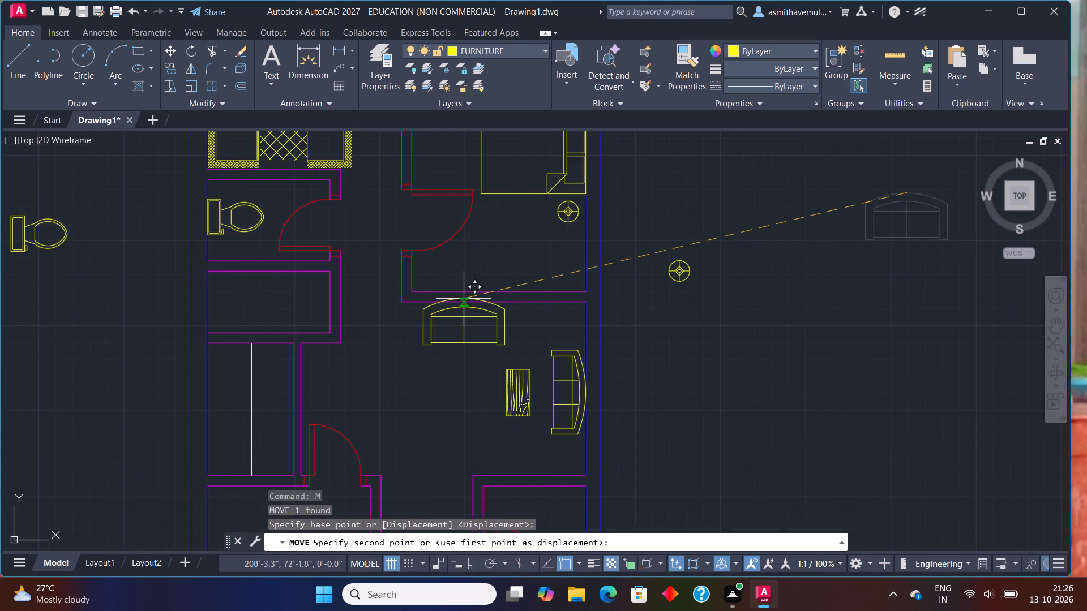
scroll(464, 299, up, 2)
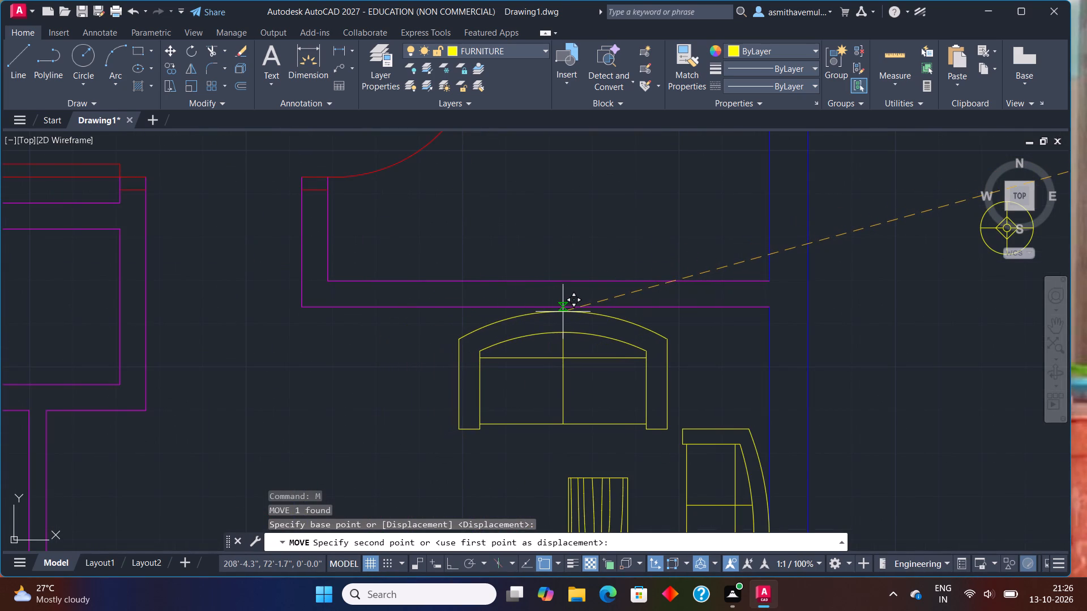
click(568, 307)
Scale the two-seat sofa down to roughly 80% of its size about the midpoint of its back at the wall.
scroll(780, 380, down, 2)
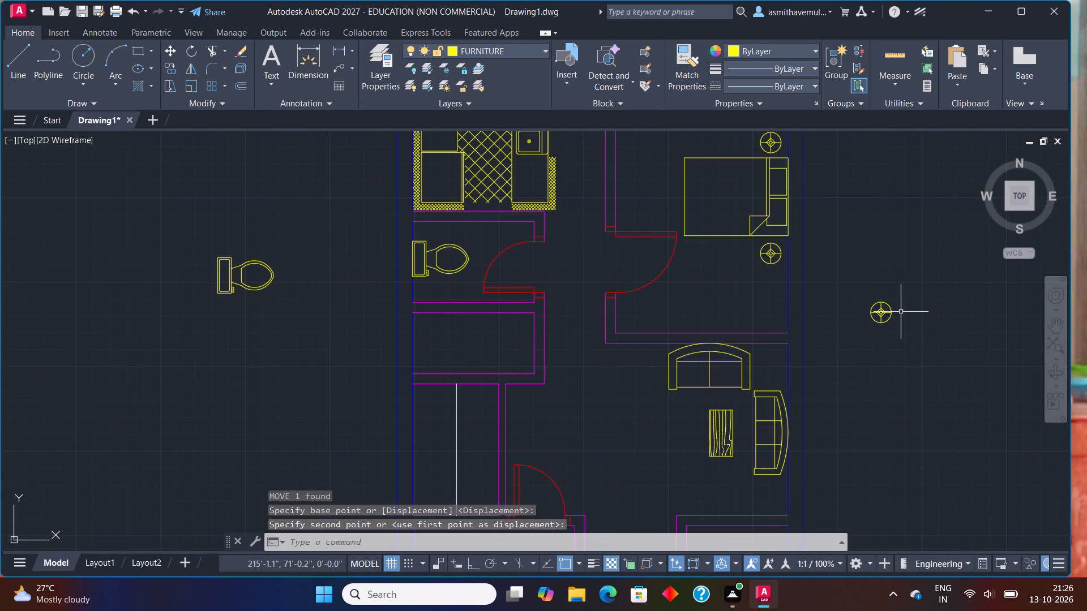
drag(744, 362, 651, 371)
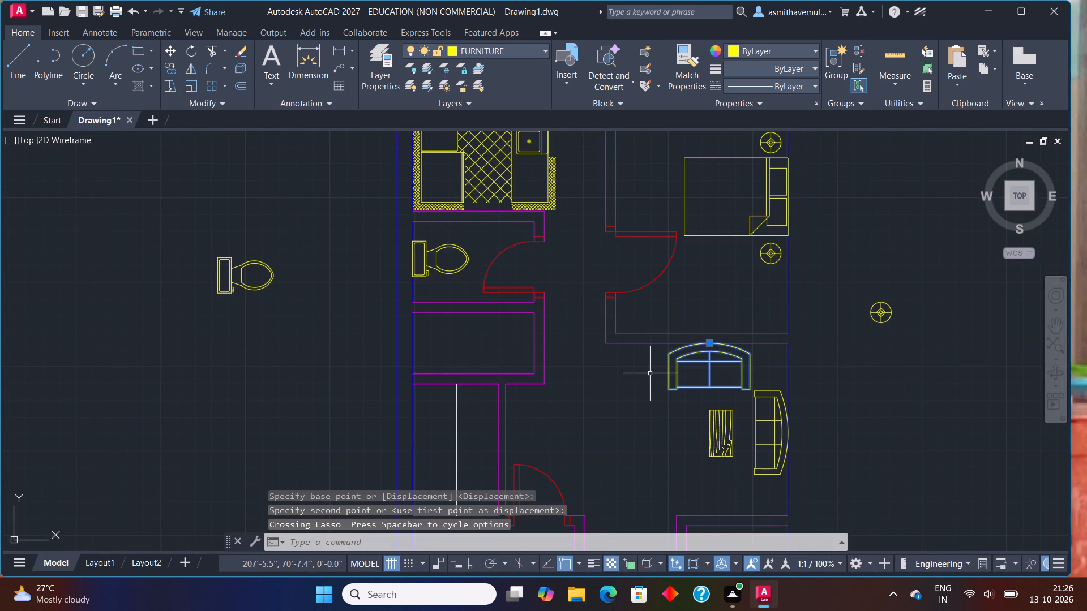
text(SCALE)
key(Return)
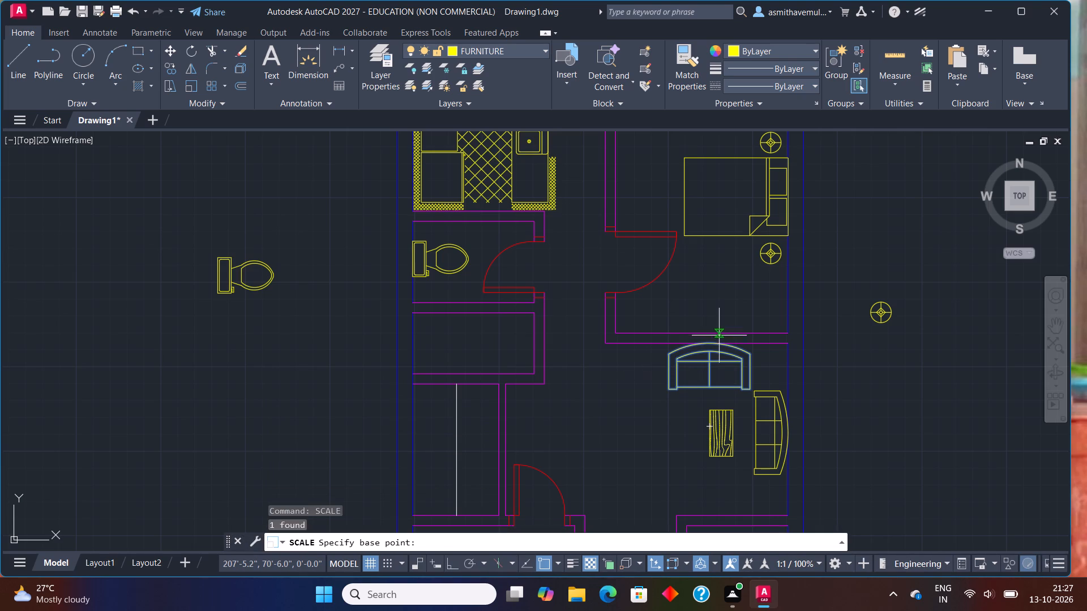
click(711, 341)
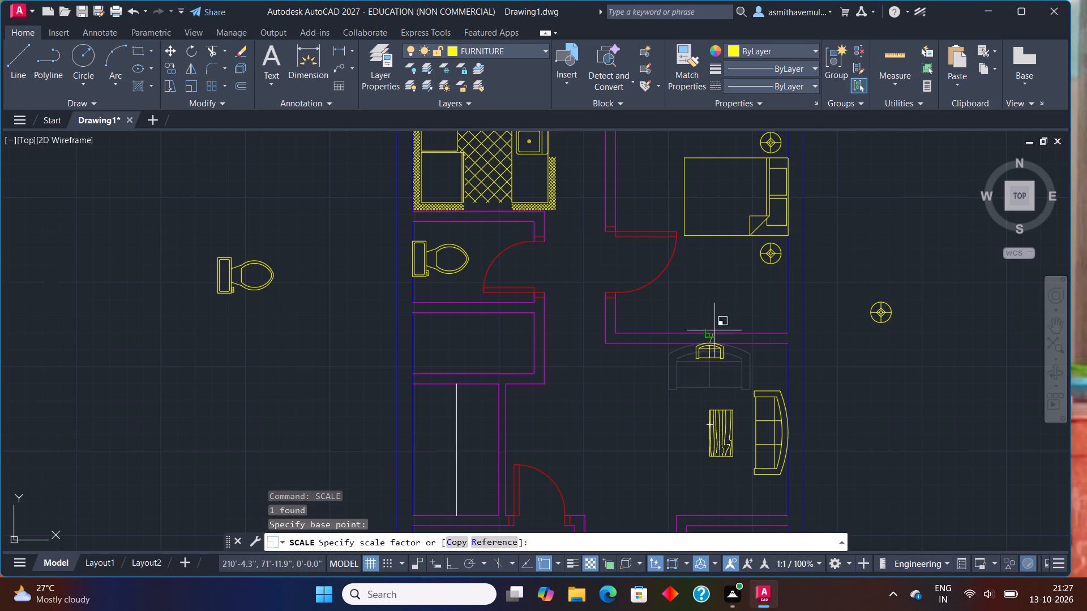
click(726, 315)
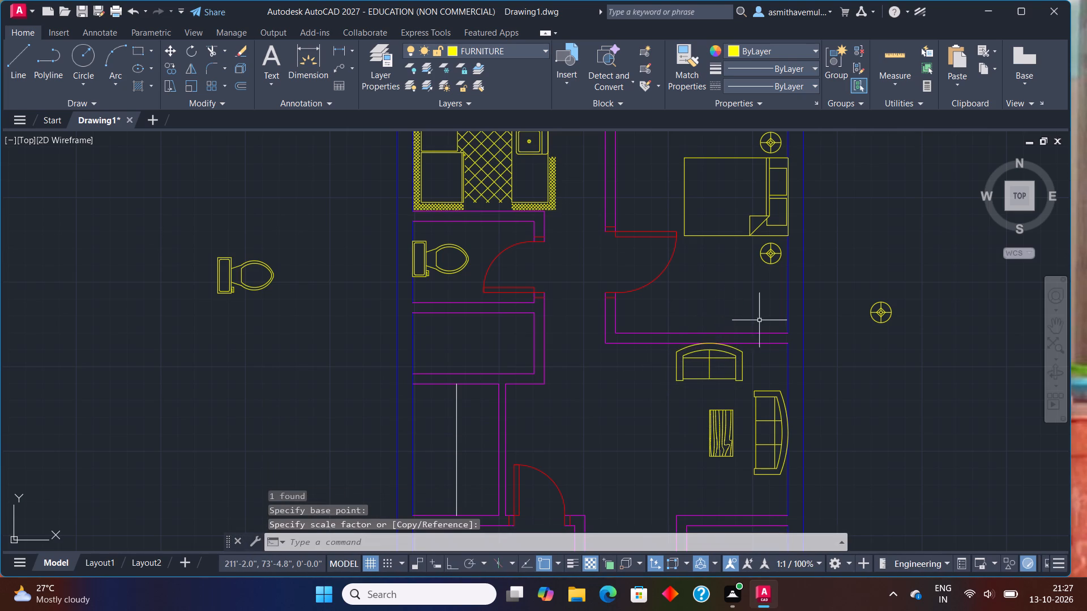
Copy the round side-table block from outside the plan into the living-area corner between the two-seat and three-seat sofas.
scroll(828, 327, down, 1)
click(864, 313)
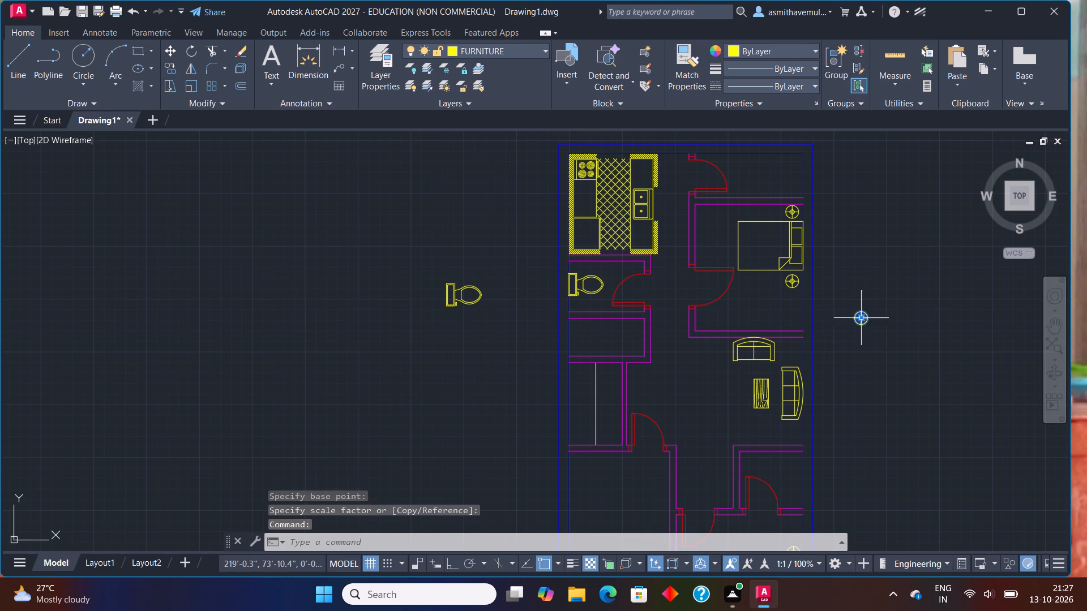
text(COPY)
key(Return)
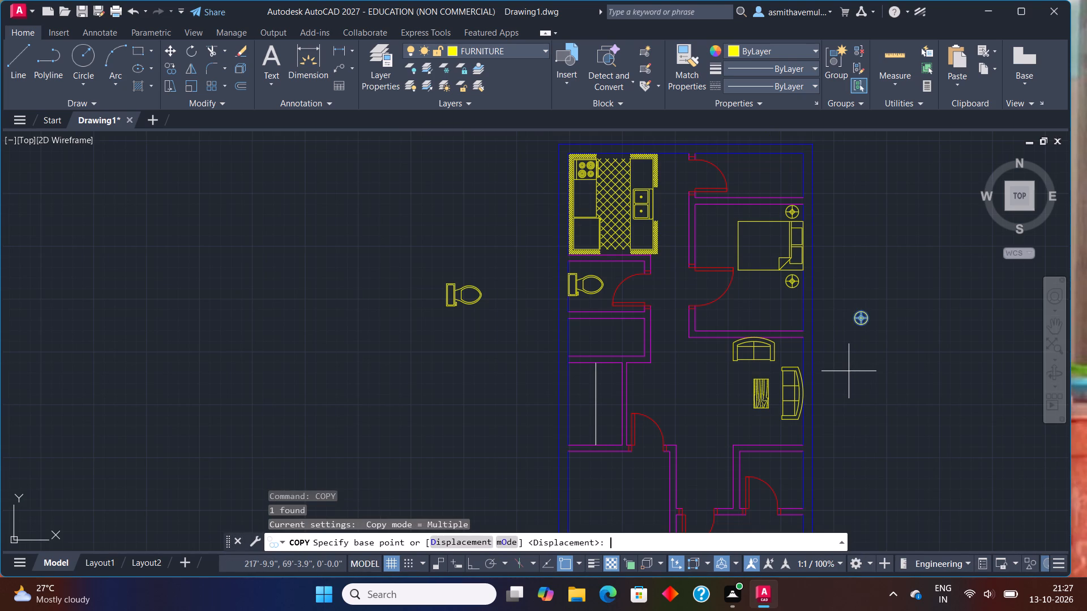
click(860, 310)
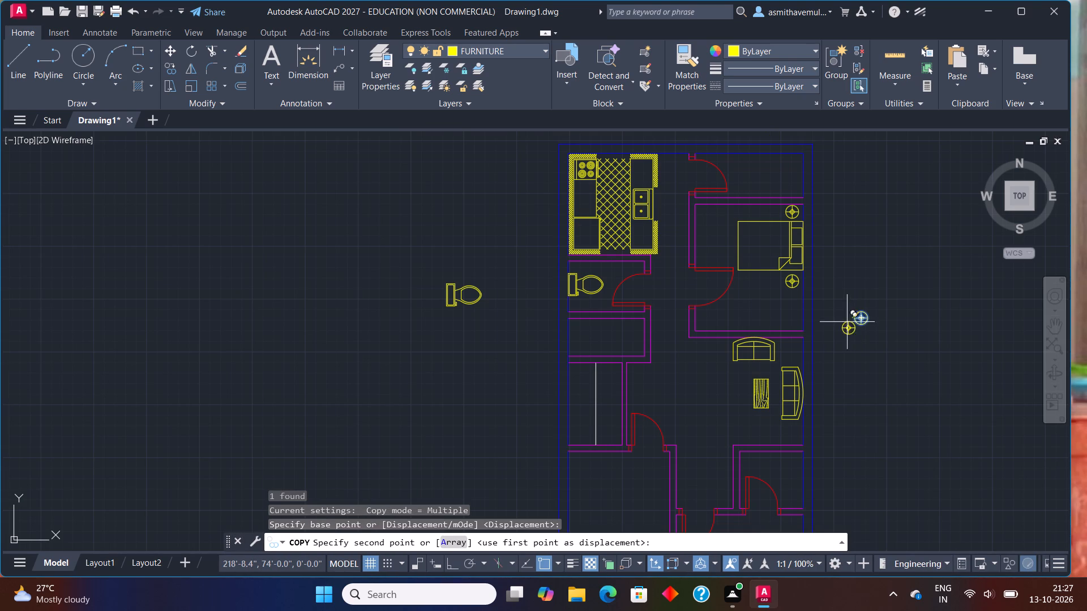
scroll(791, 350, up, 1)
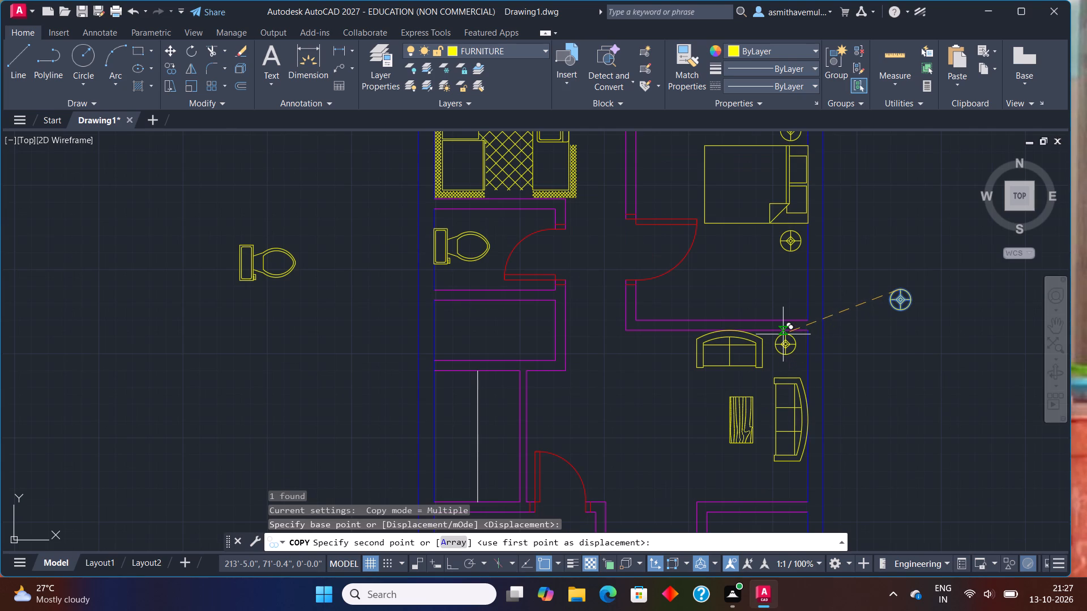
click(784, 339)
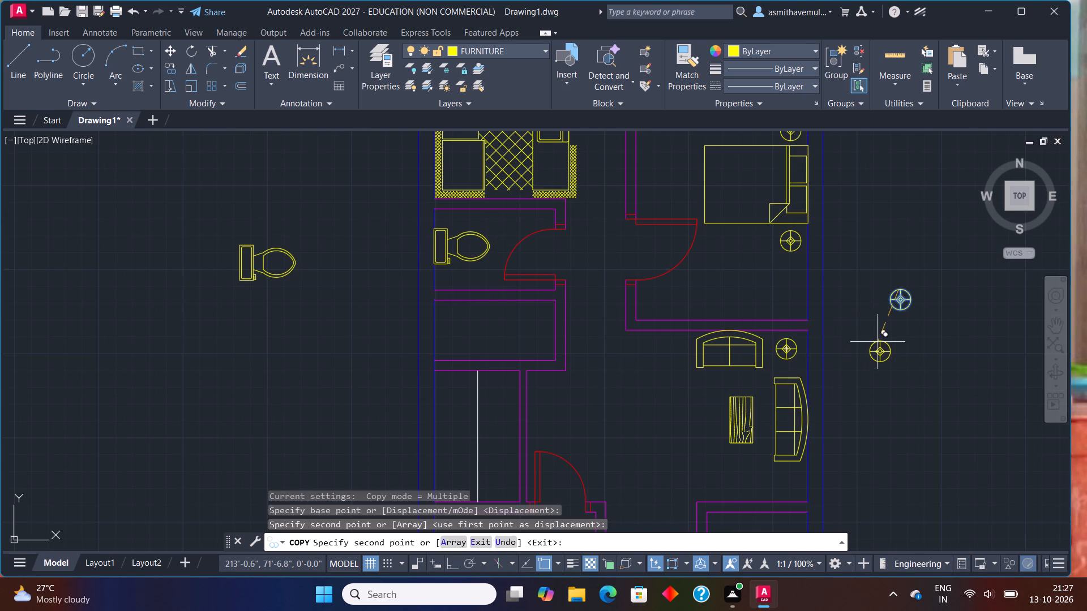
key(Escape)
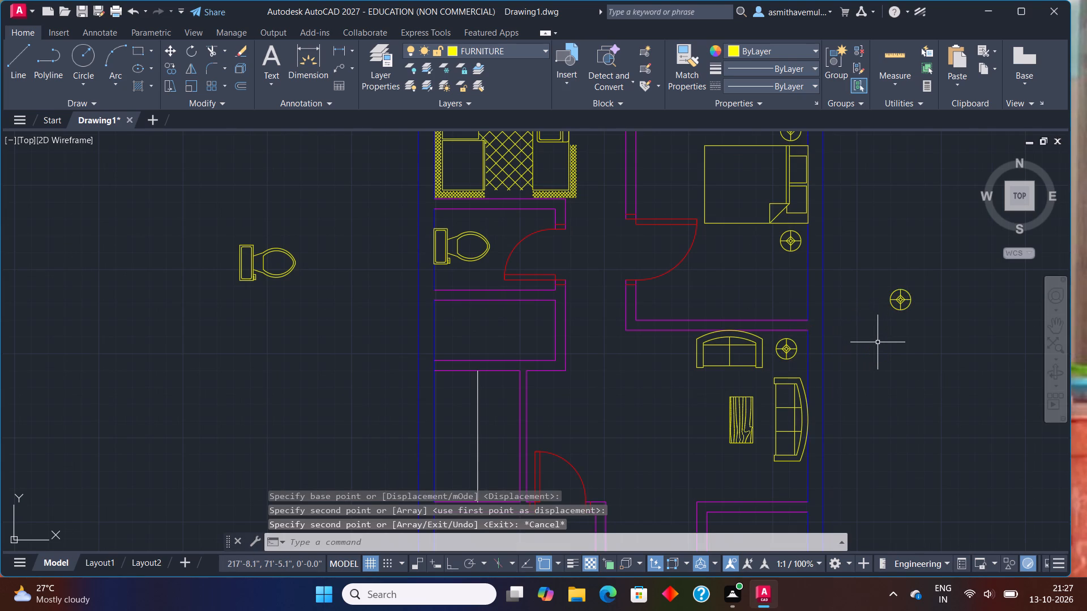
Make layer 0 the current layer.
scroll(875, 343, down, 2)
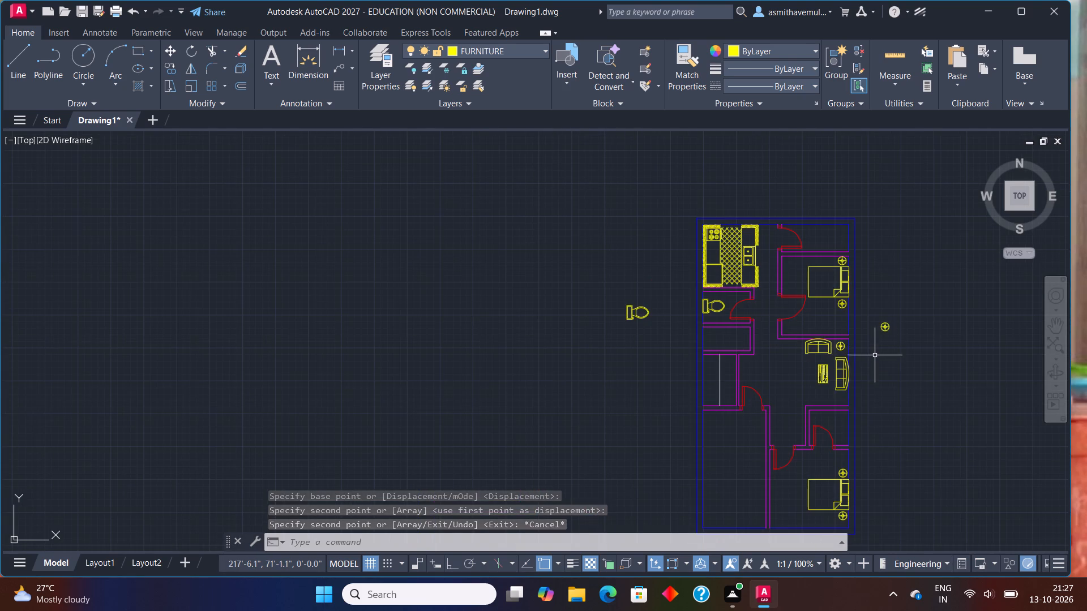
middle_drag(896, 469, 845, 389)
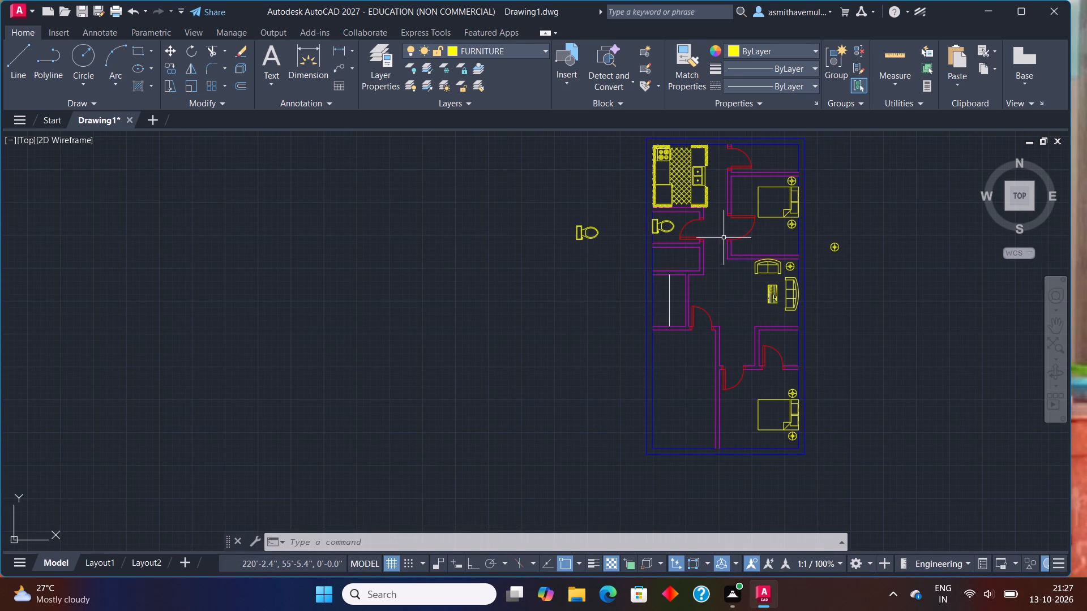
middle_drag(713, 247, 664, 330)
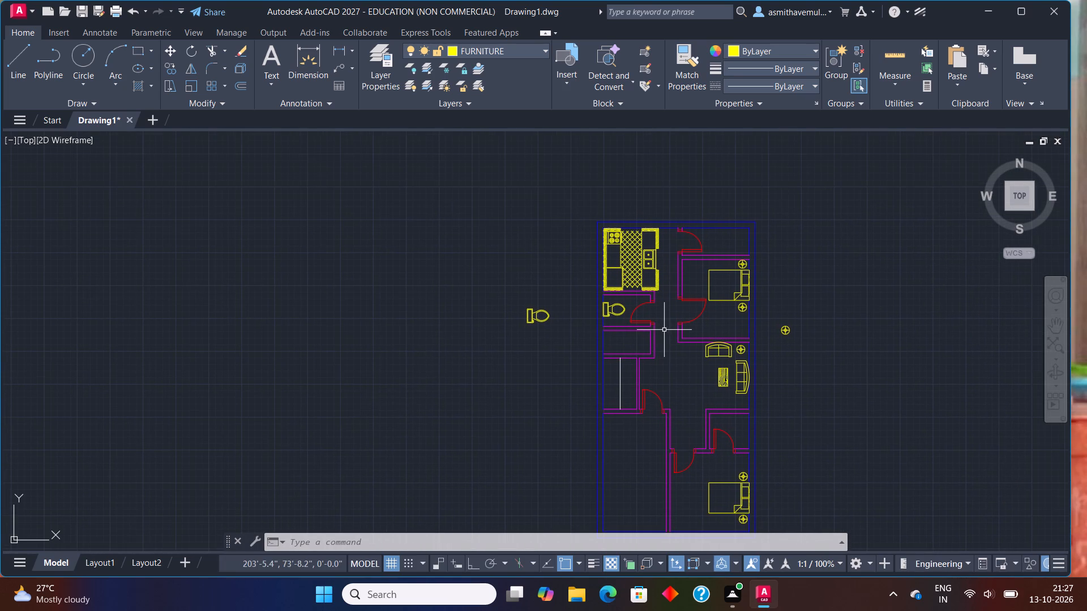
middle_drag(682, 363, 681, 361)
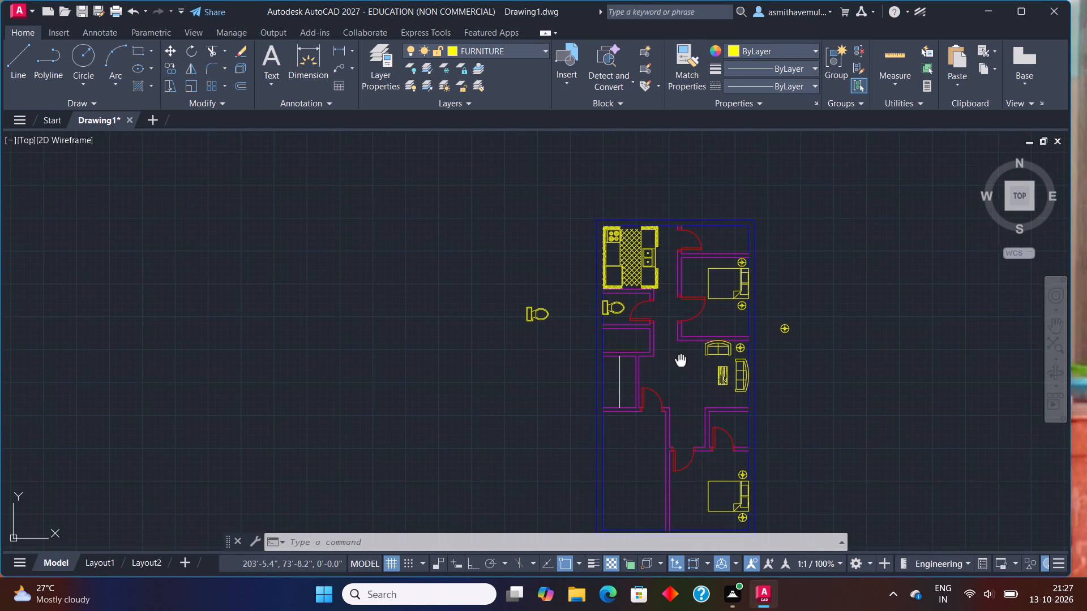
middle_drag(681, 361, 680, 338)
scroll(640, 325, up, 1)
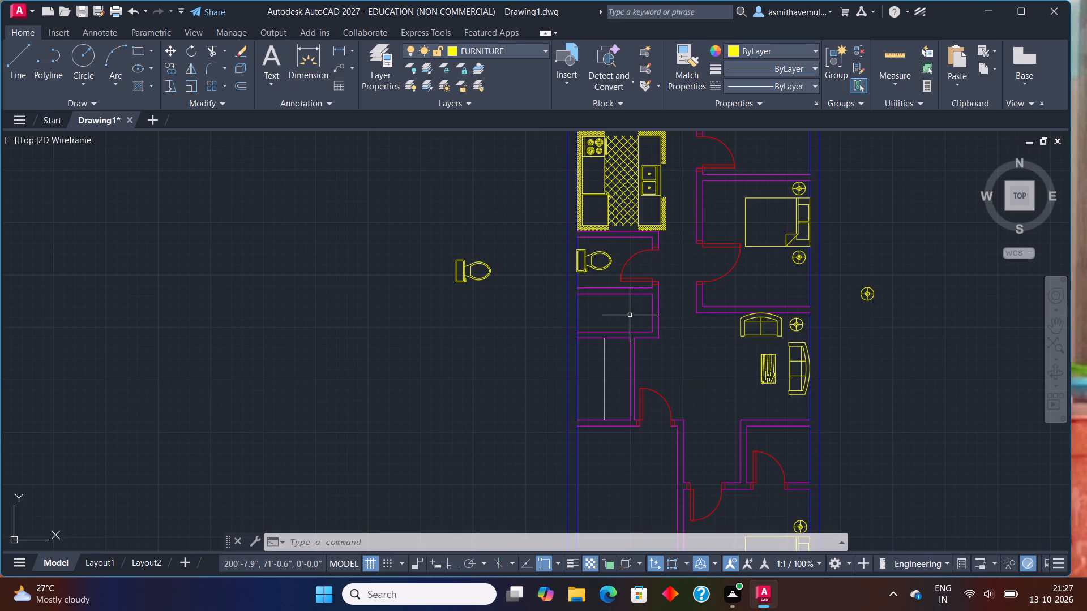
scroll(630, 313, up, 1)
click(529, 45)
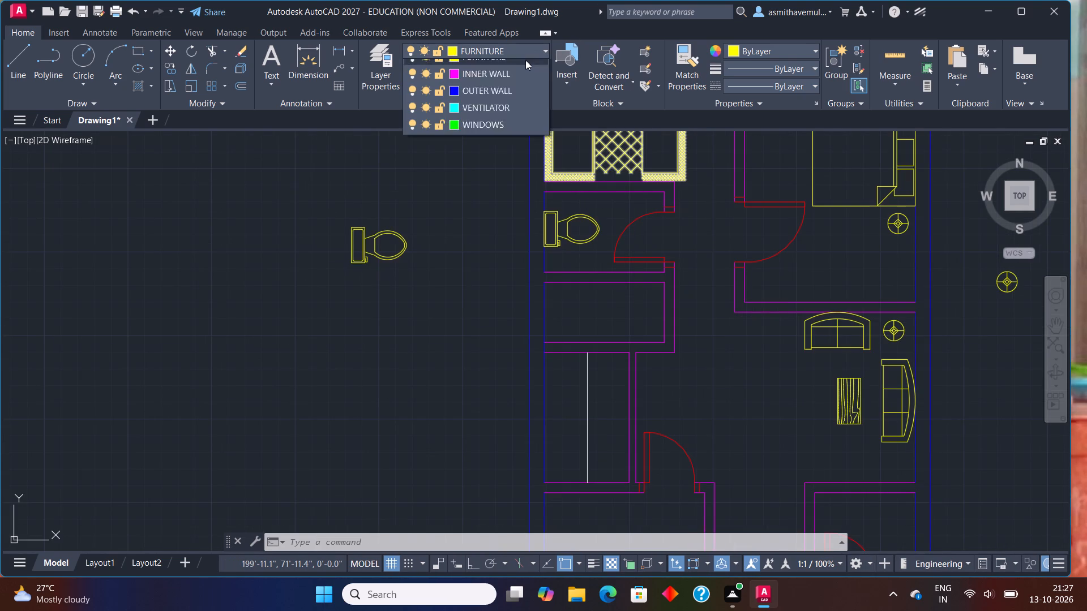
click(517, 72)
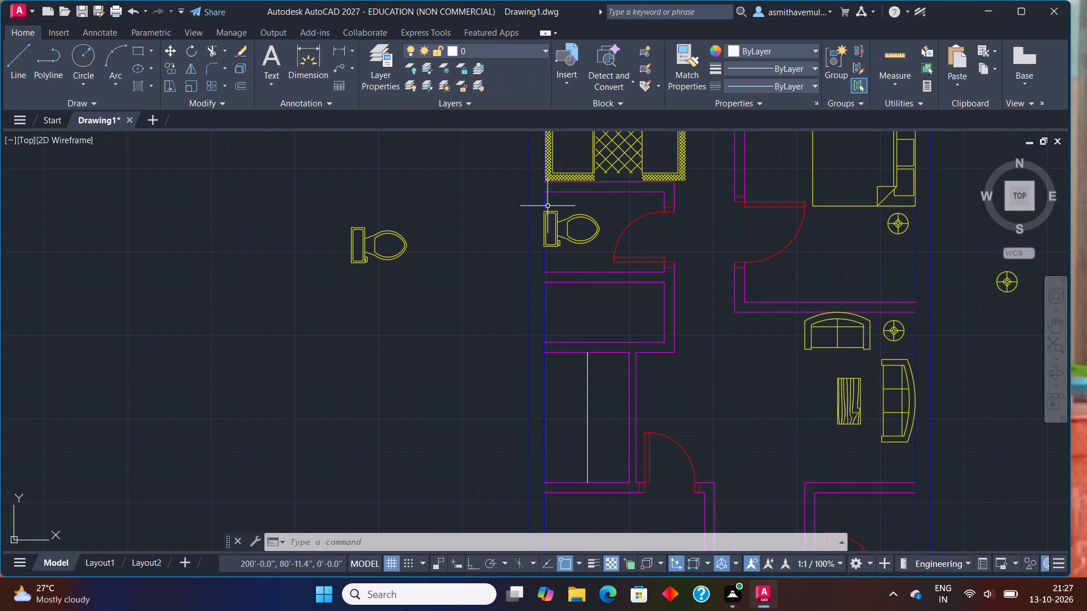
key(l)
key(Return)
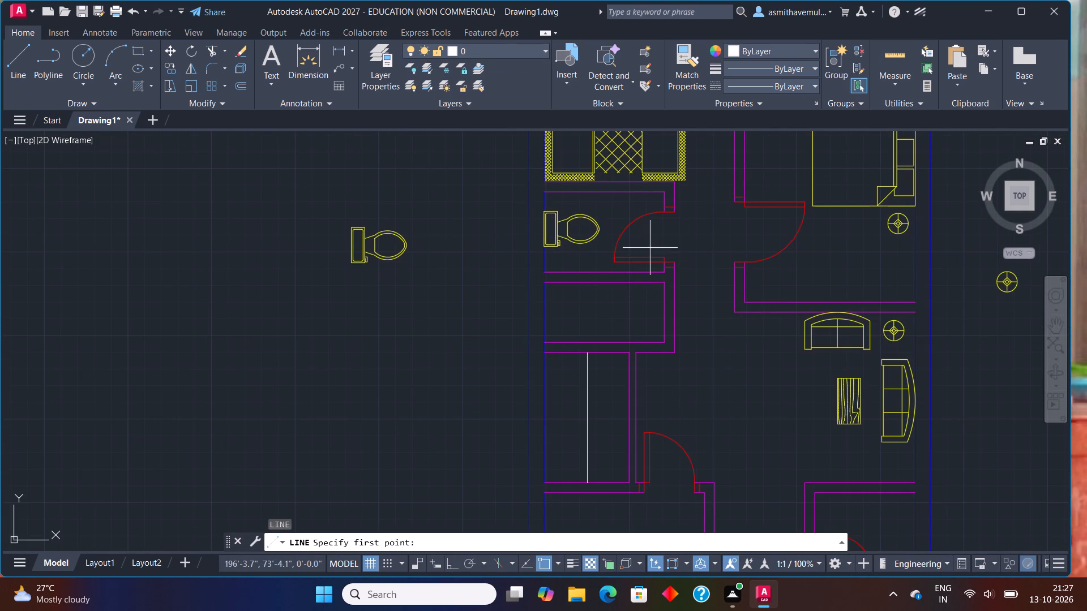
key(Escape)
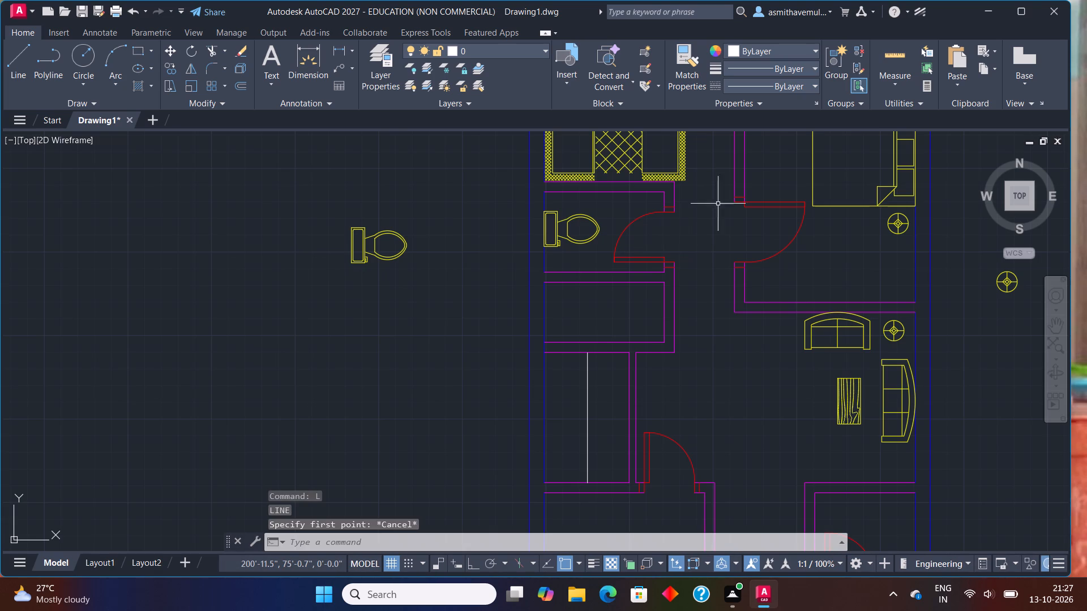
Load the ISO dash linetype ACAD_ISO02W100 from acadiso.lin into the drawing.
click(763, 85)
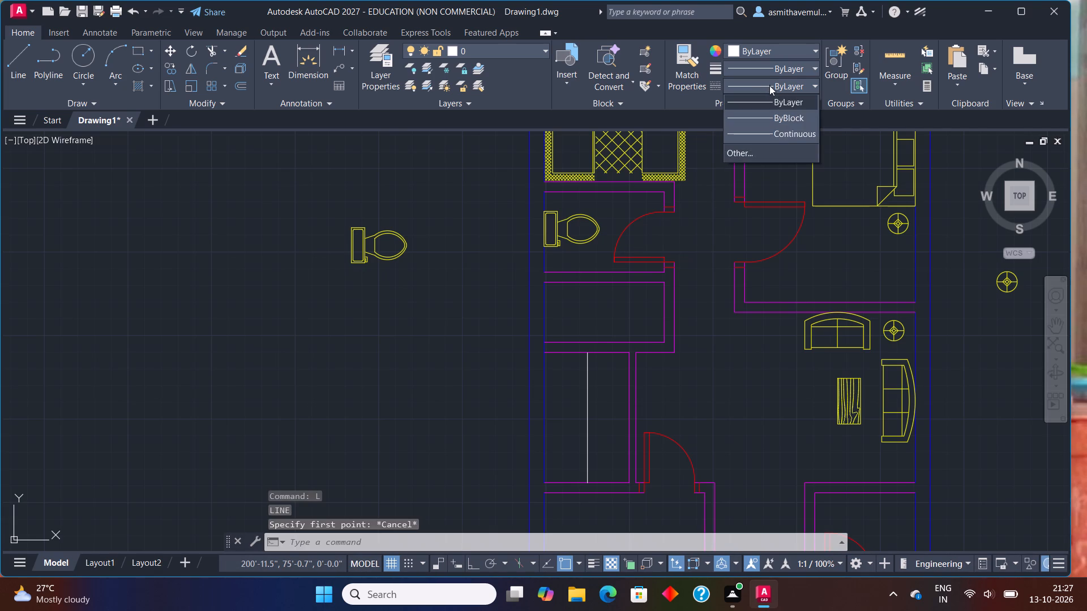
click(763, 146)
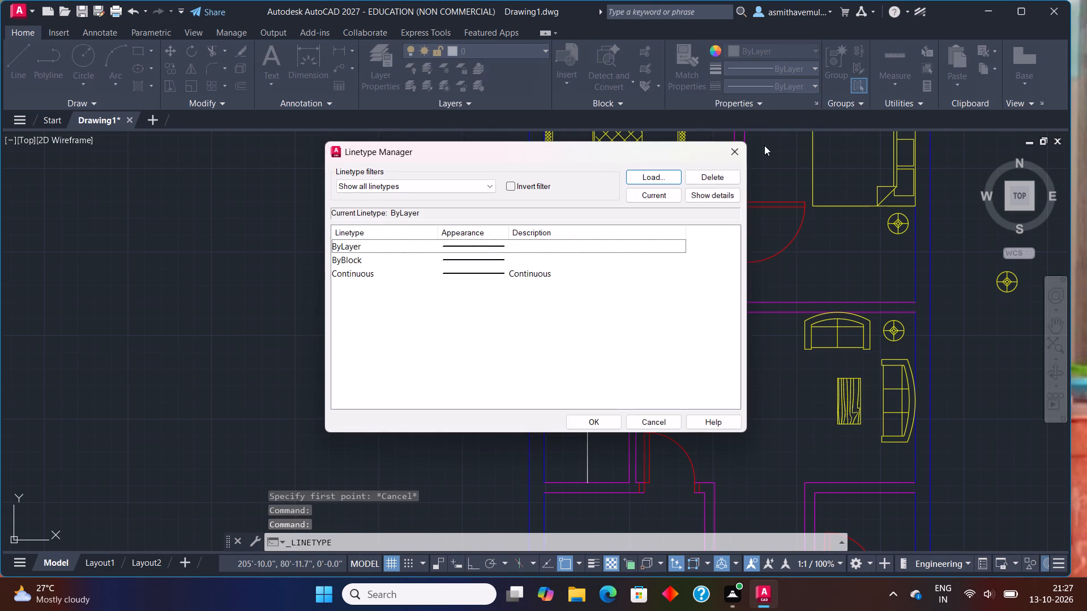
click(662, 175)
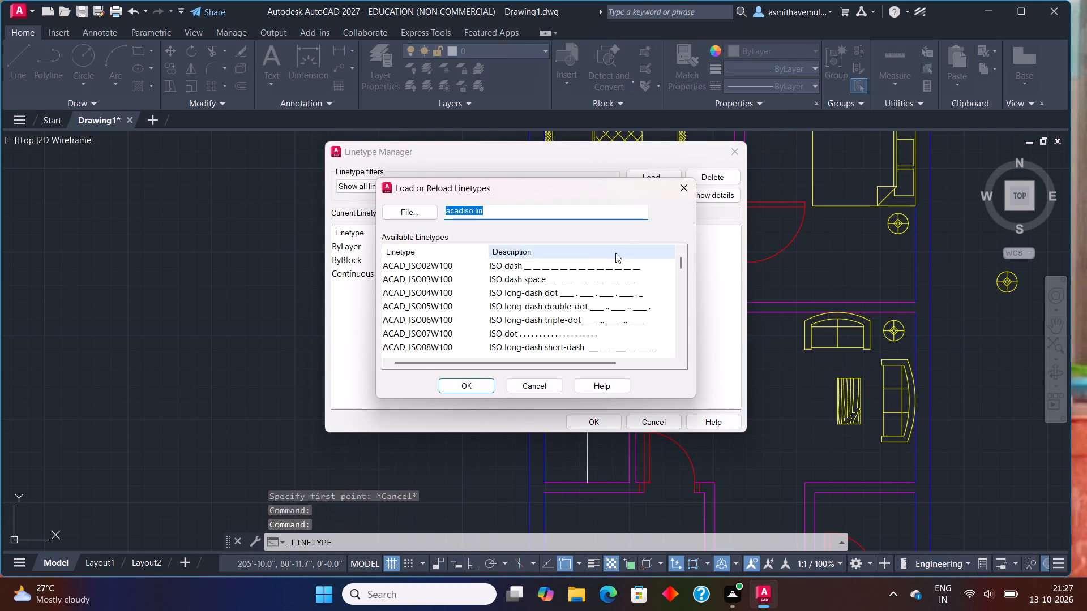
click(601, 267)
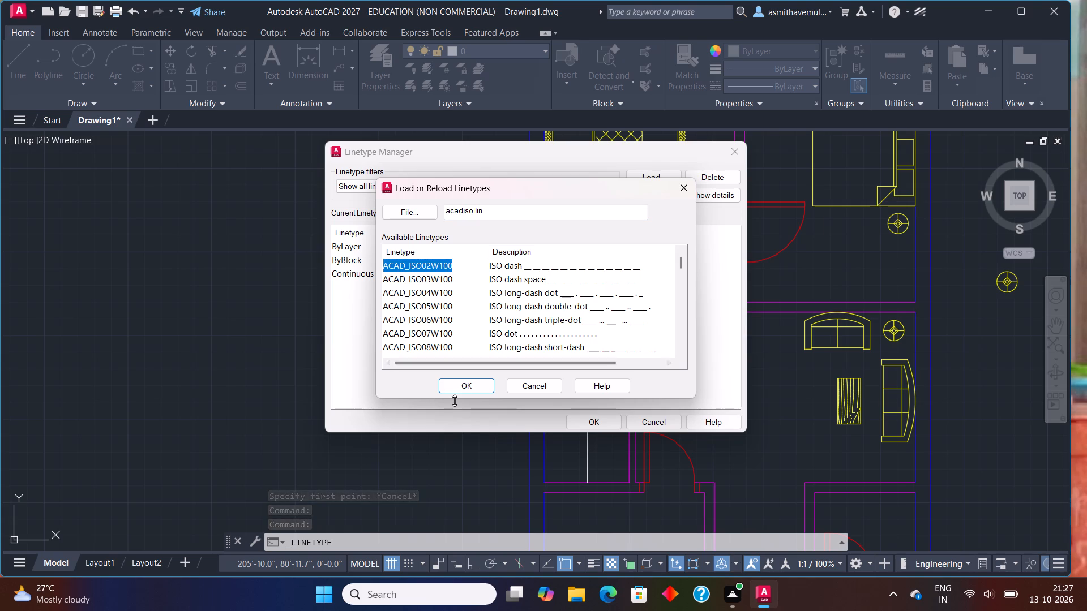
click(456, 392)
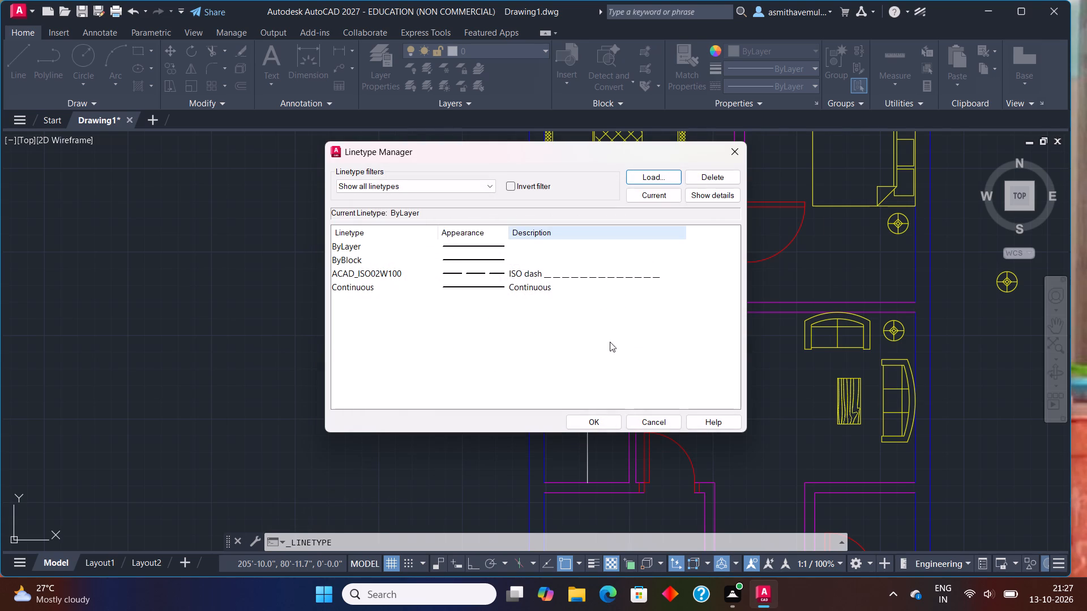
click(551, 276)
click(585, 428)
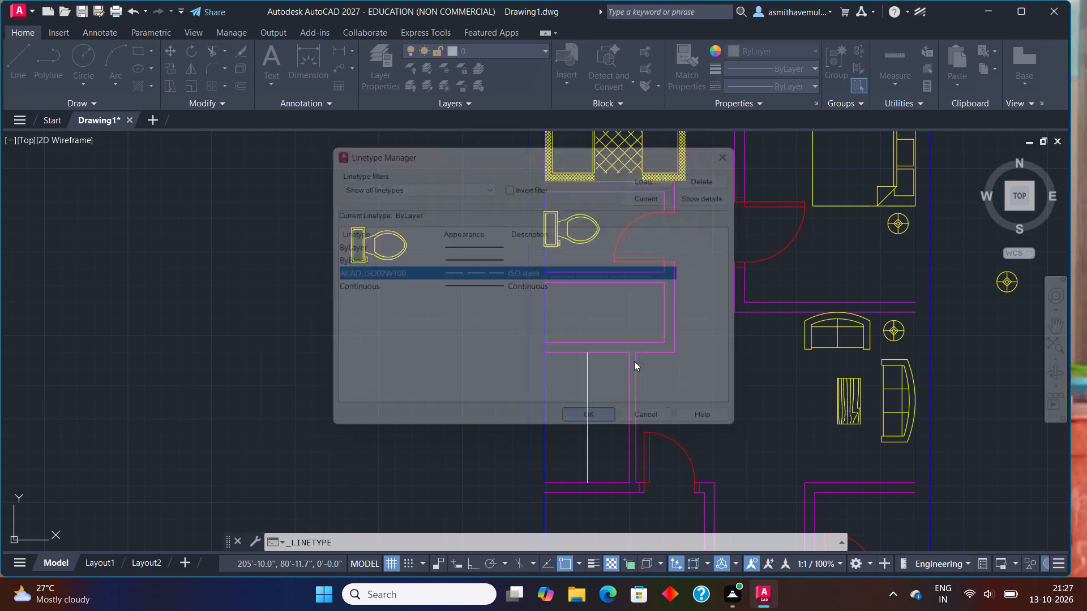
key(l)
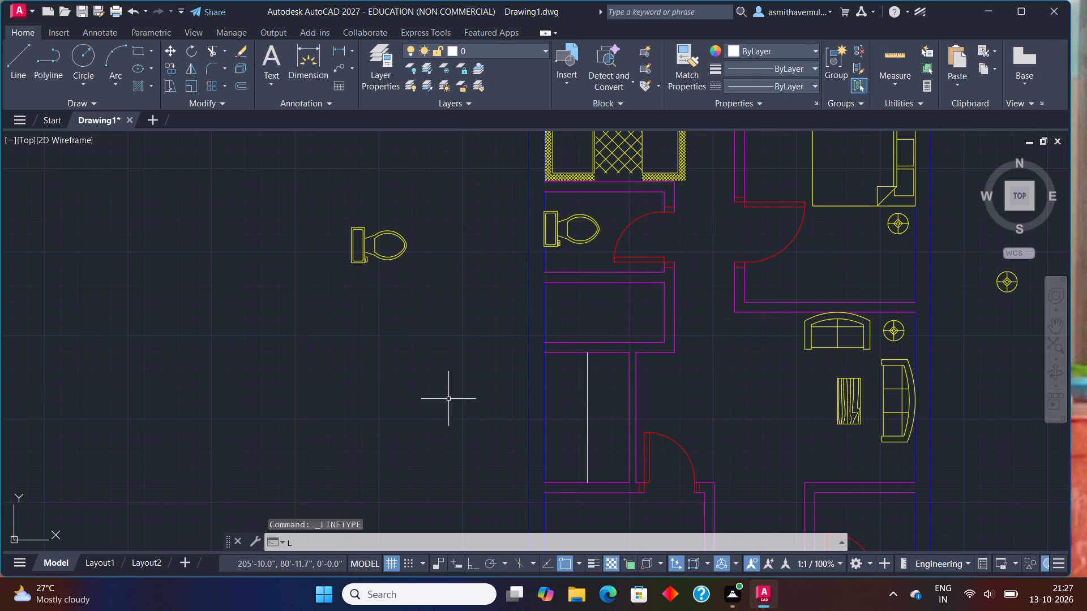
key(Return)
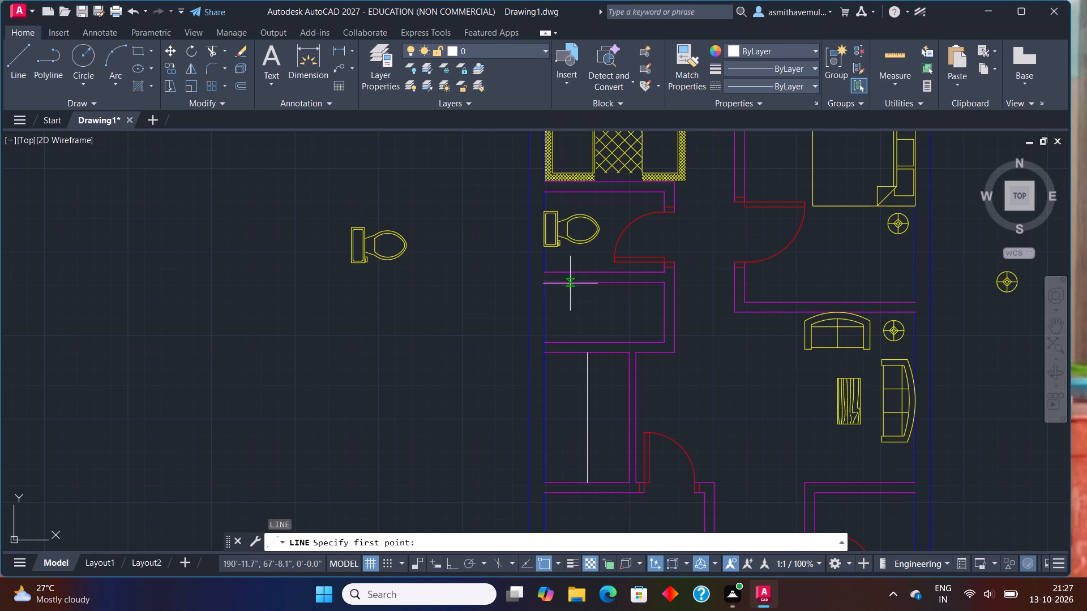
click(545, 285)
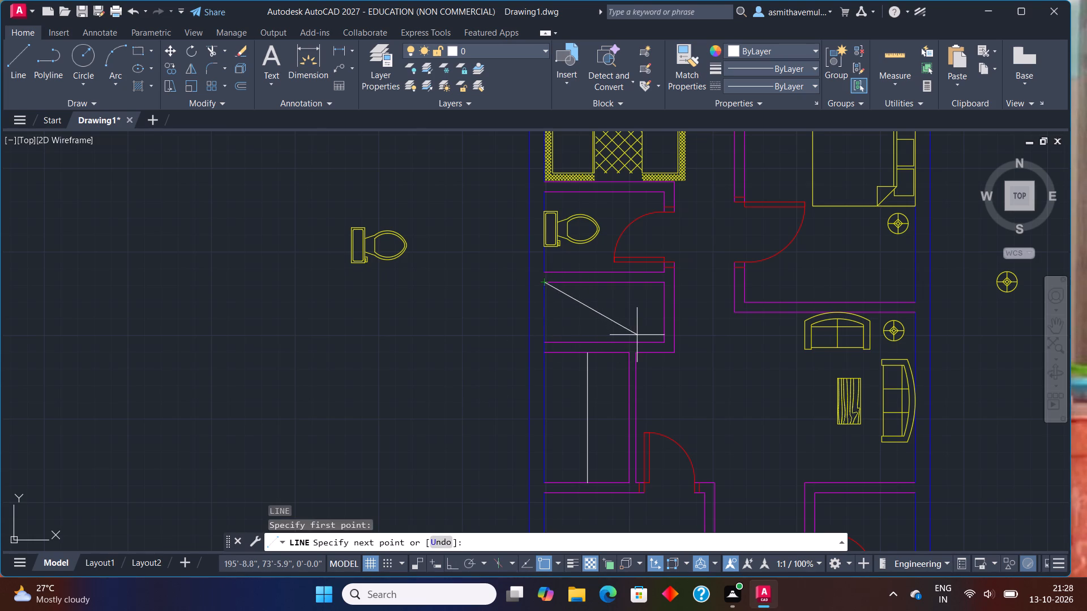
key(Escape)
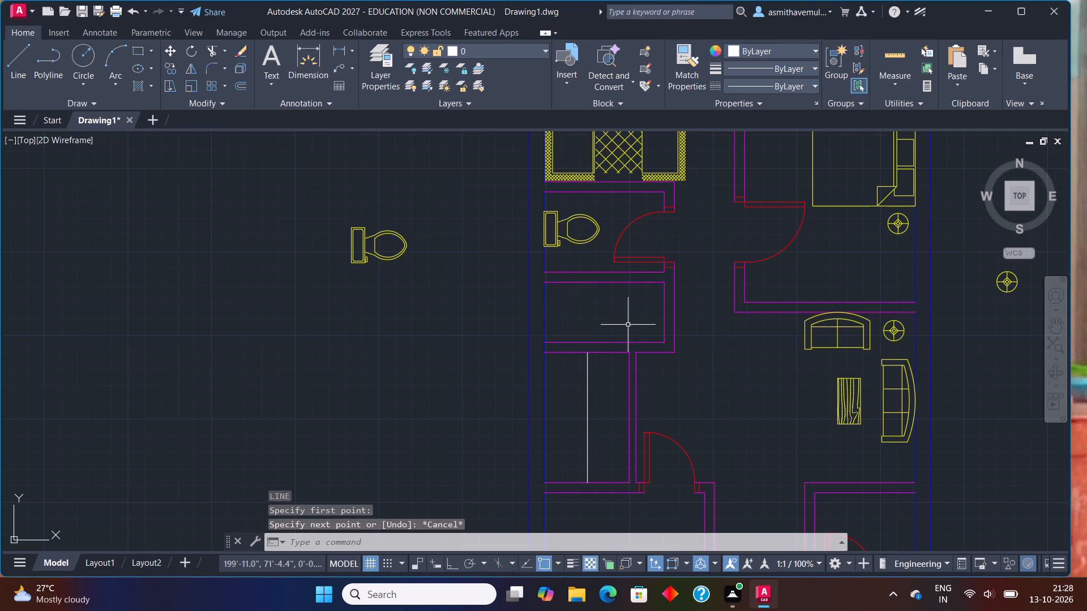
Draw two crossing corner-to-corner diagonals in the small rectangular space below the toilet, using ACAD_ISO02W100 as the current linetype.
click(770, 82)
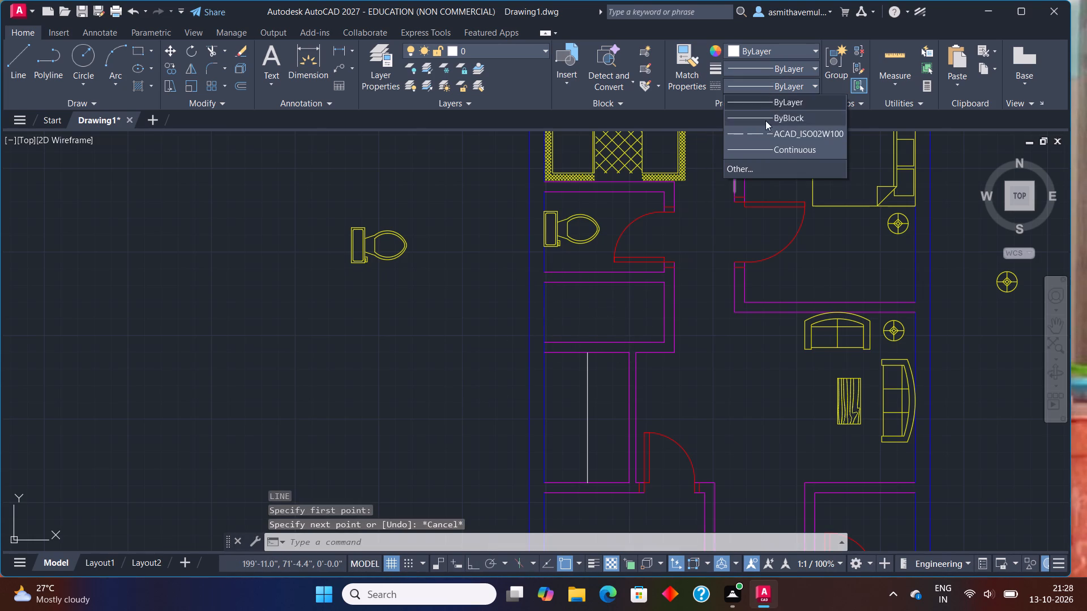
click(764, 131)
key(l)
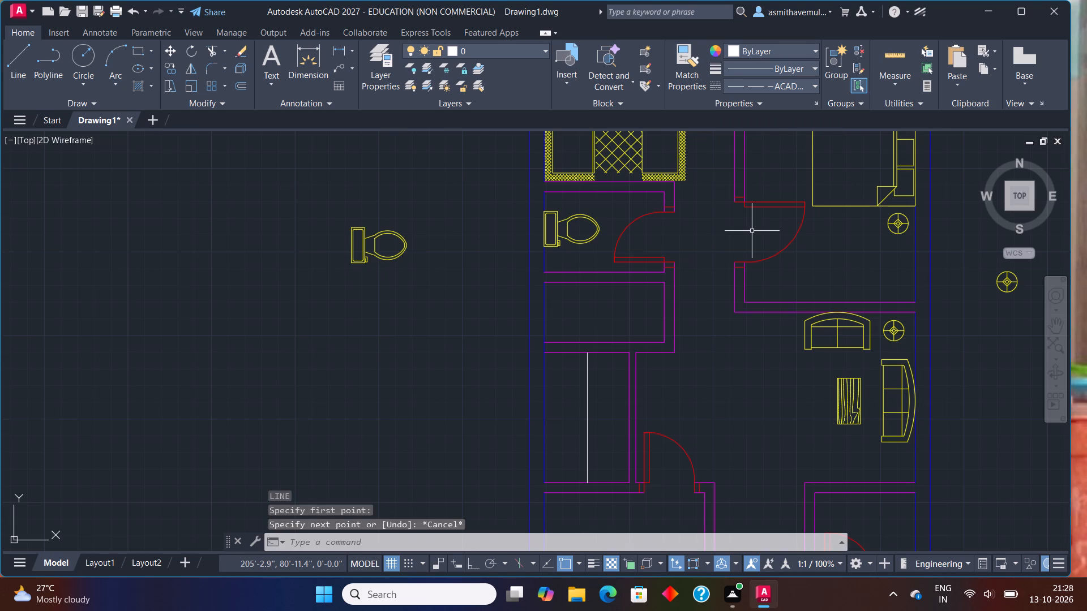
key(Return)
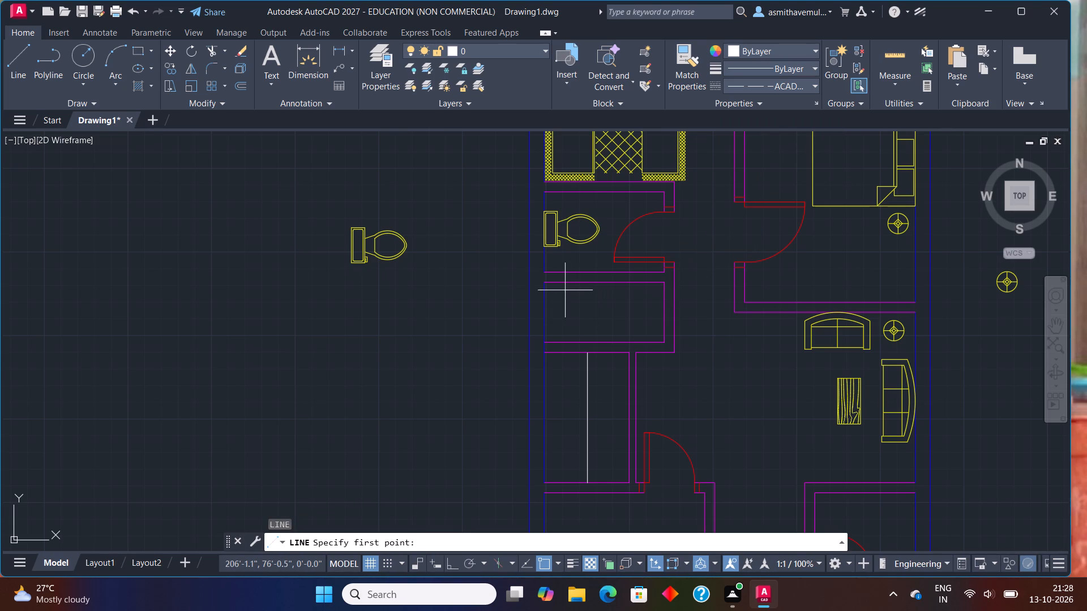
drag(546, 282, 550, 287)
click(663, 344)
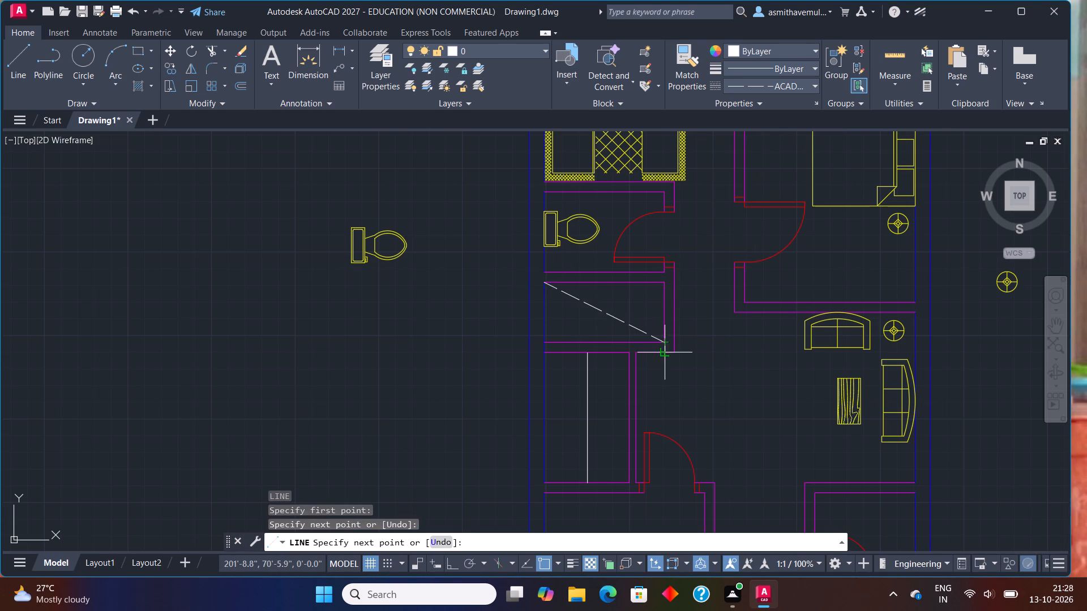
key(Escape)
key(space)
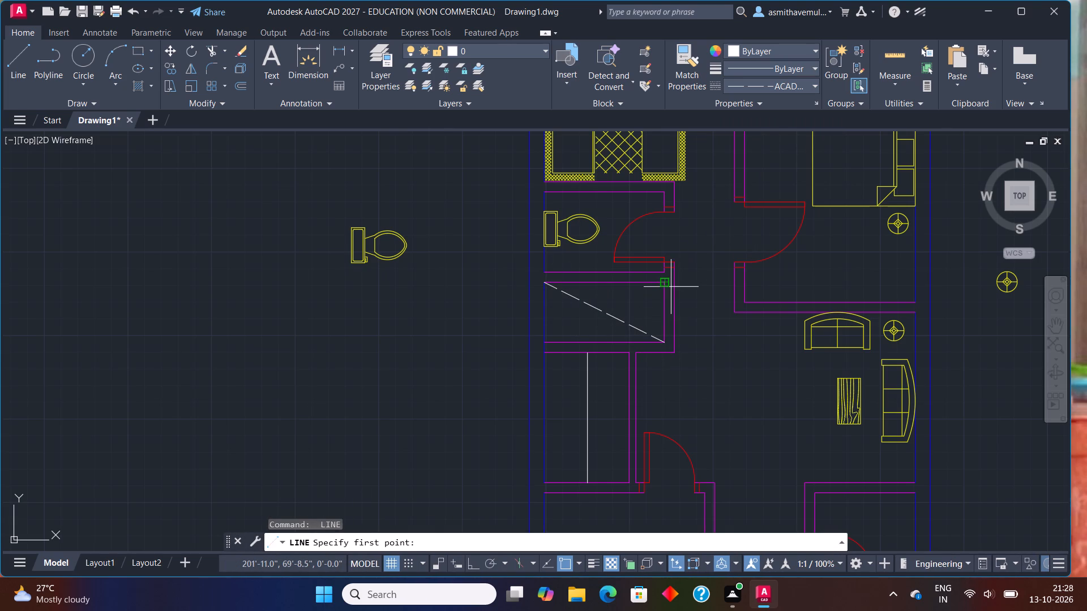
click(667, 283)
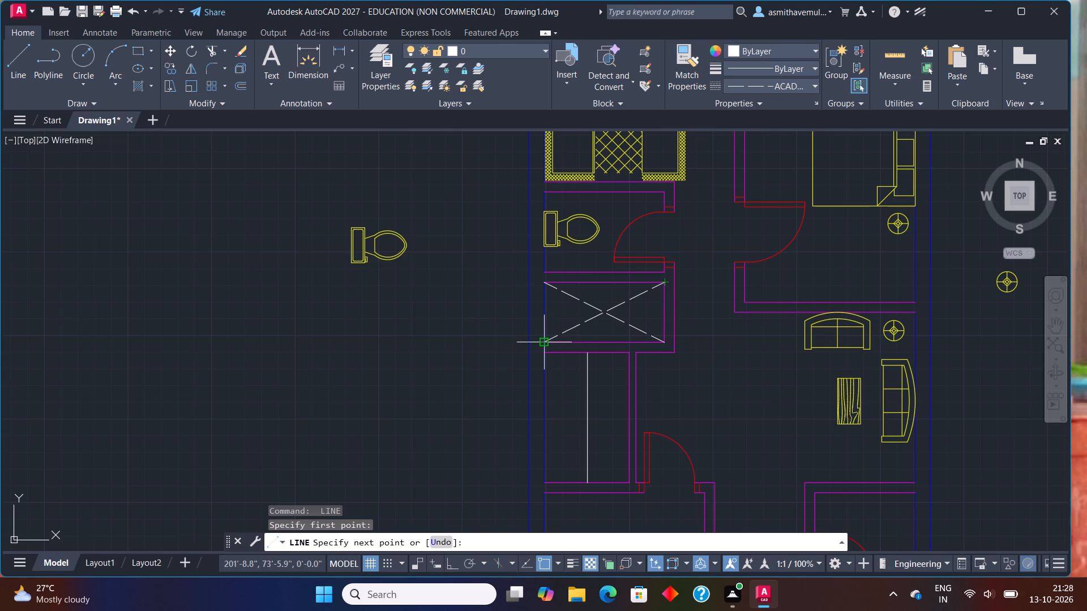
click(543, 342)
key(Escape)
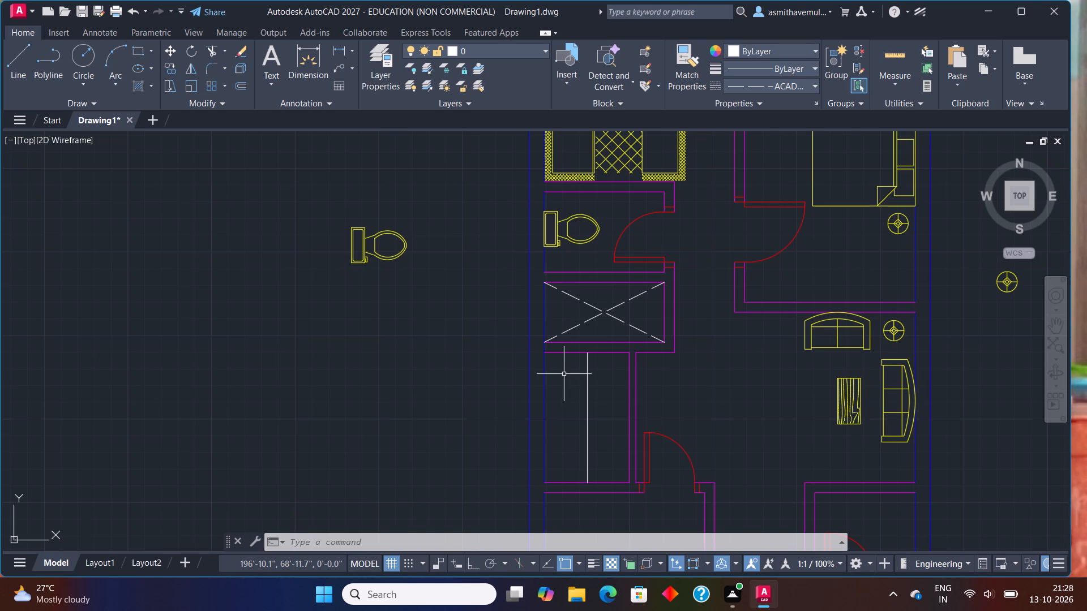
Set the current linetype back to ByLayer.
scroll(589, 387, up, 1)
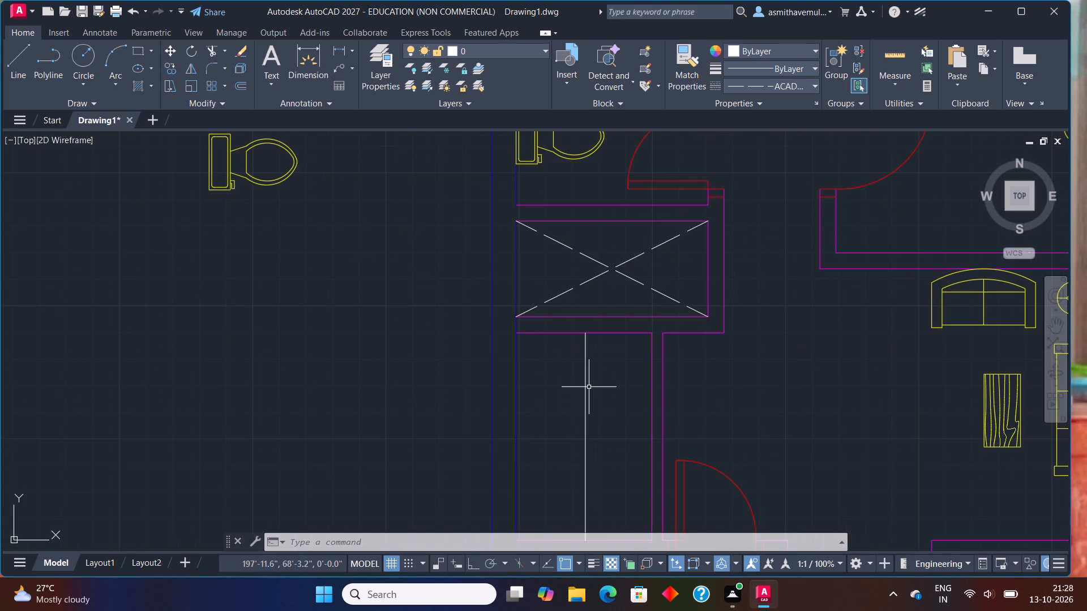
click(777, 82)
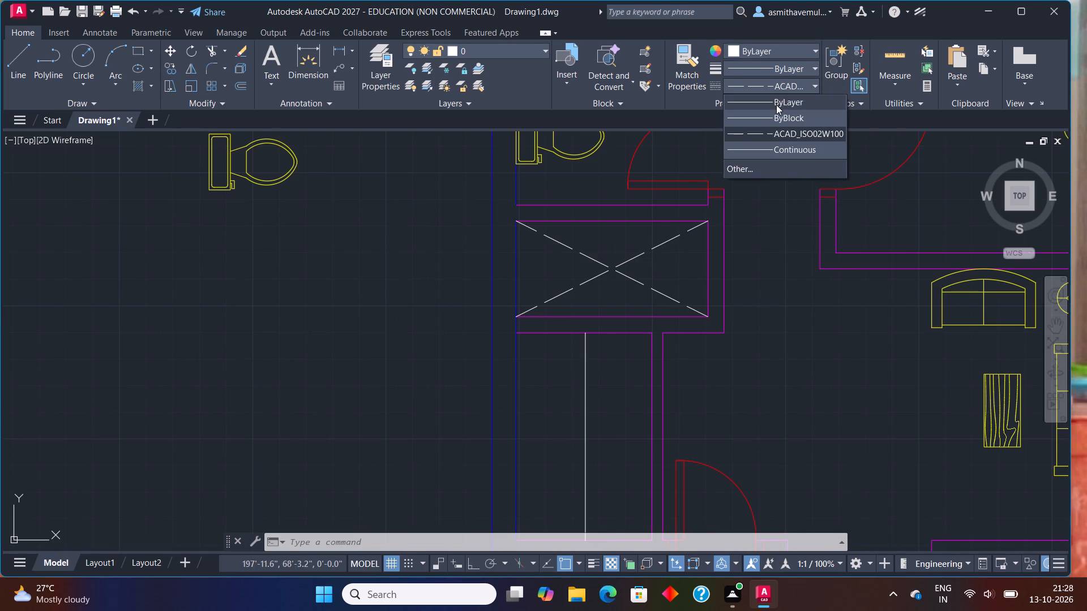
click(776, 105)
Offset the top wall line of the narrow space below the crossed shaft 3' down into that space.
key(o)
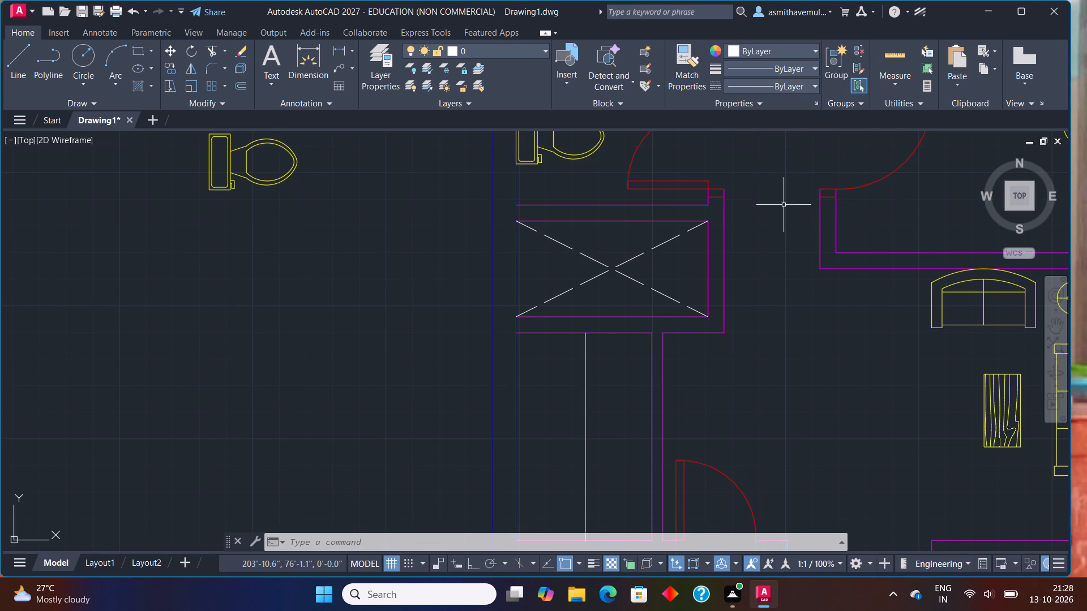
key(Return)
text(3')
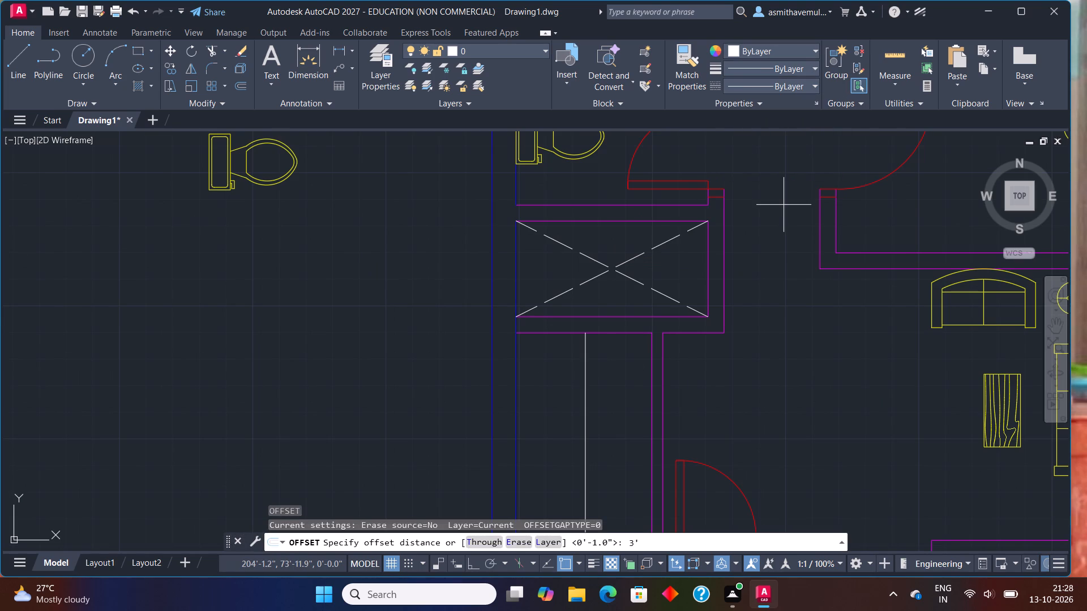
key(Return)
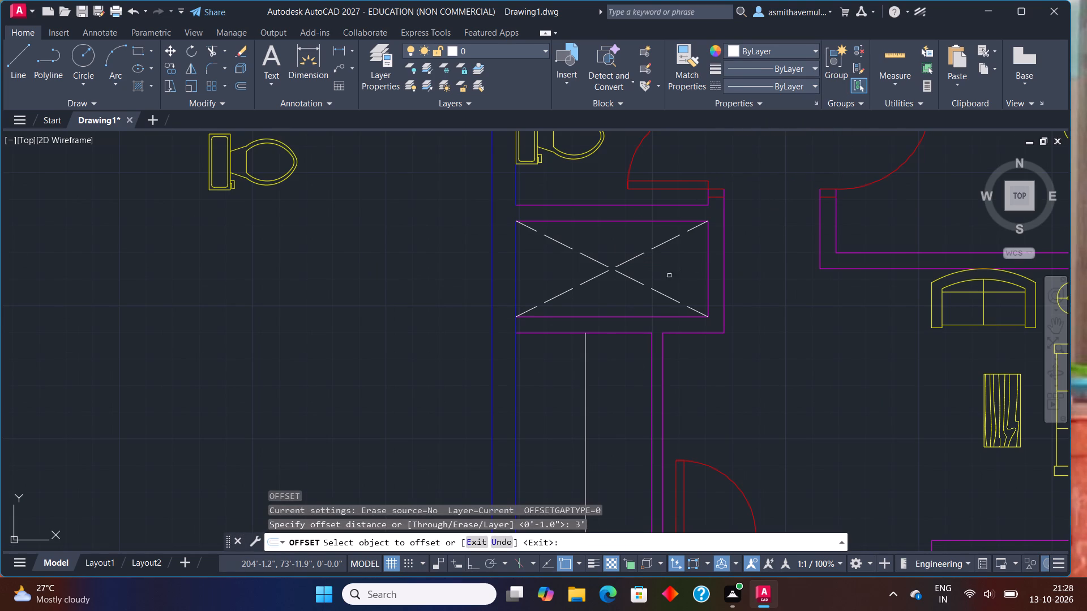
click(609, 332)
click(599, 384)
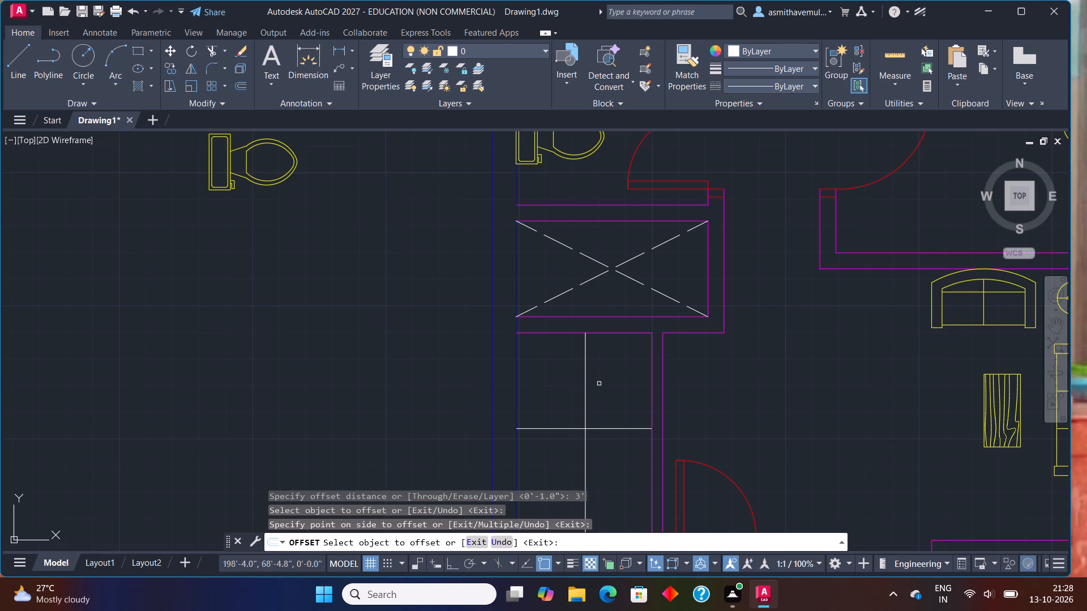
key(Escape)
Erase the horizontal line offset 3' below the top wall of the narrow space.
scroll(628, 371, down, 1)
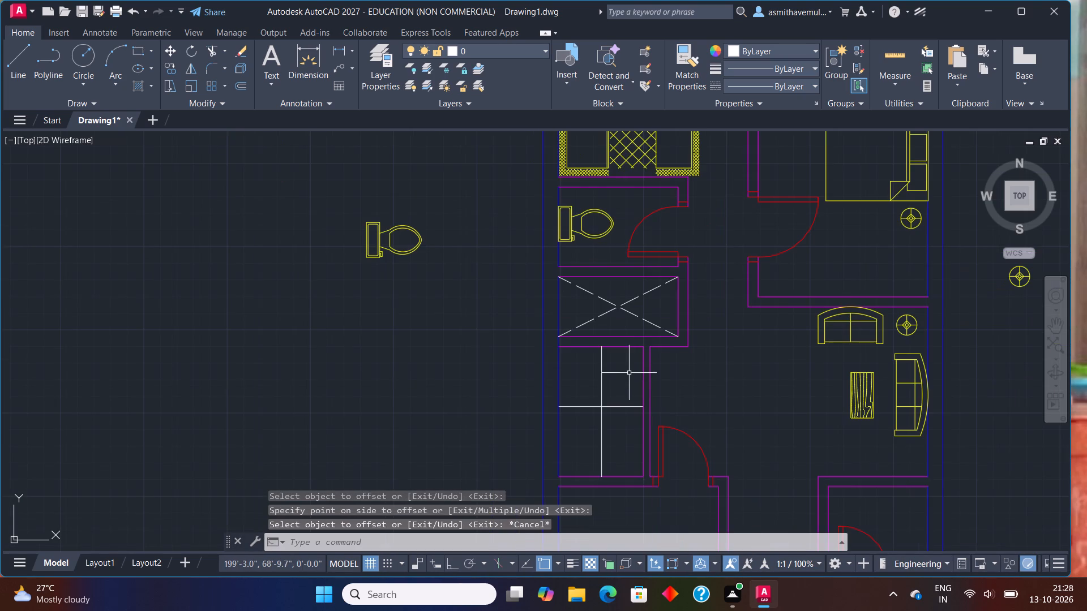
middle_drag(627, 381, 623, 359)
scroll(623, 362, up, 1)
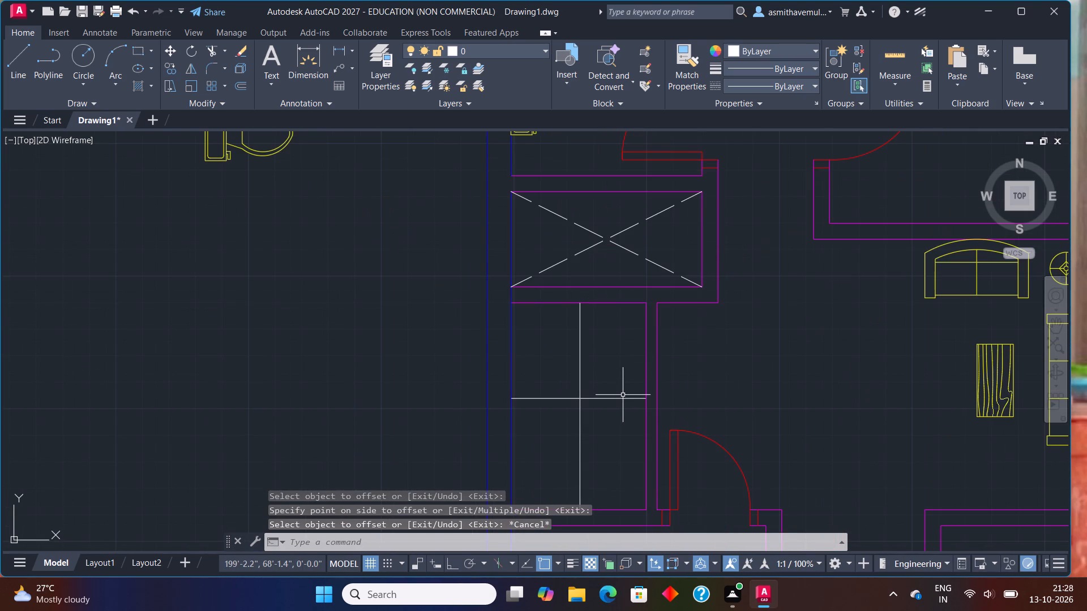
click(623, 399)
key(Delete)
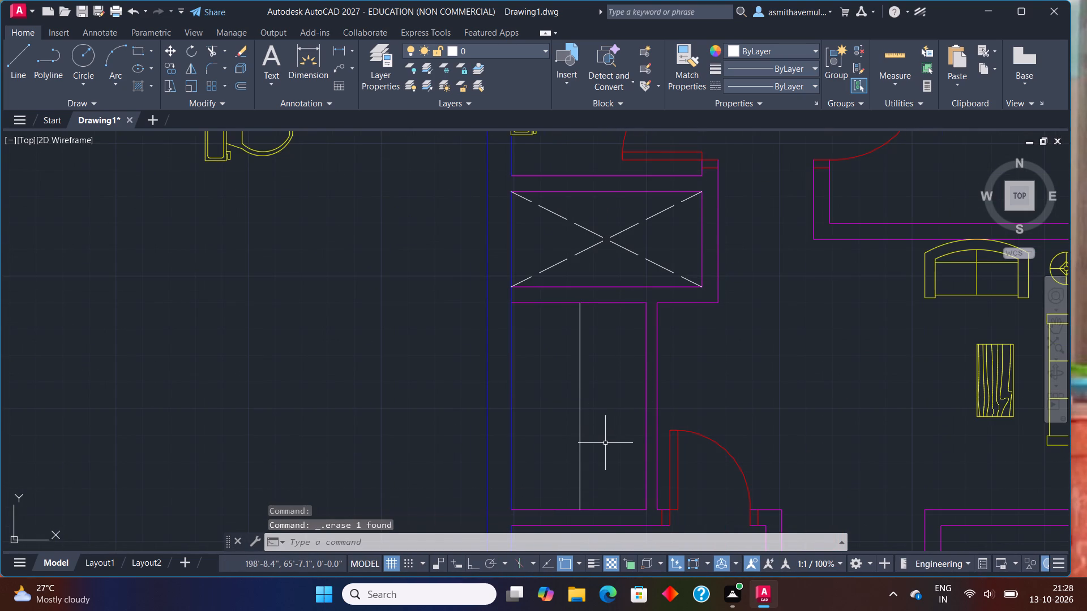
Offset the top wall line of the narrow space below the crossed shaft 2' down into that space.
key(o)
key(Return)
text(2')
key(Return)
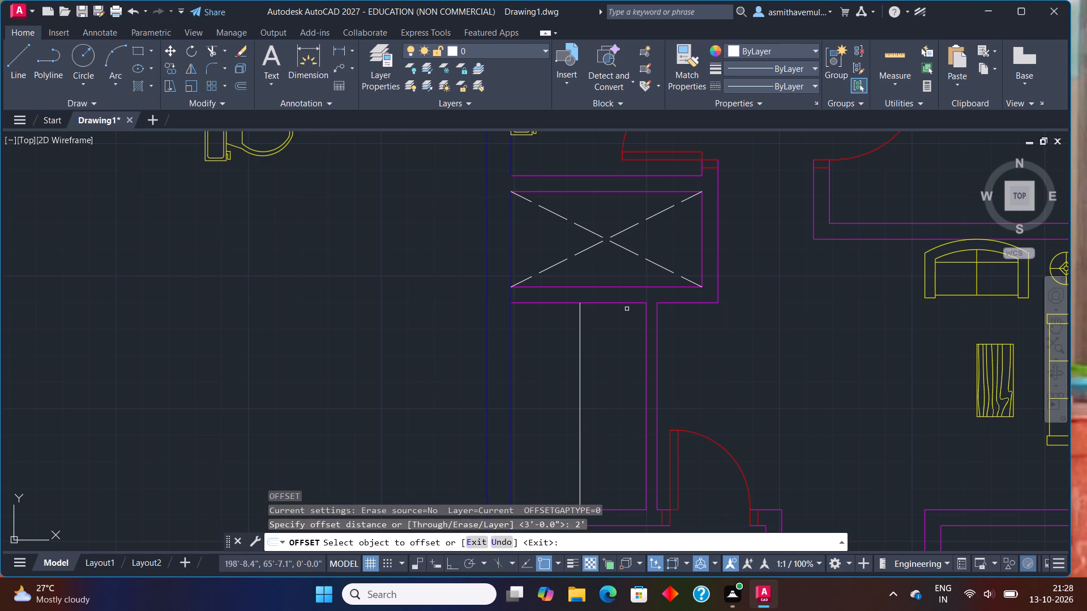
click(627, 304)
click(626, 320)
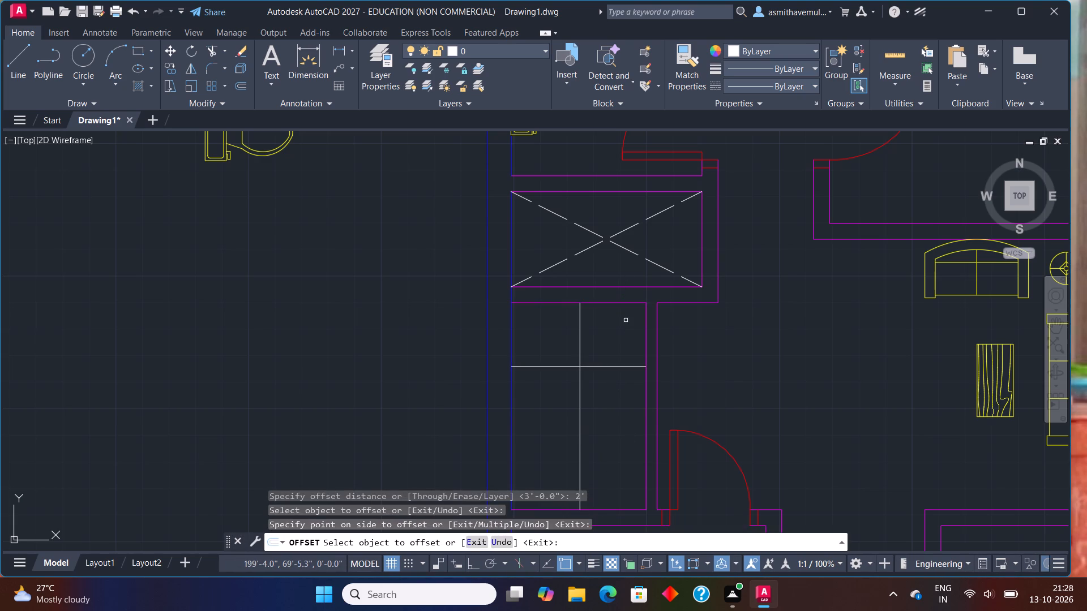
key(Escape)
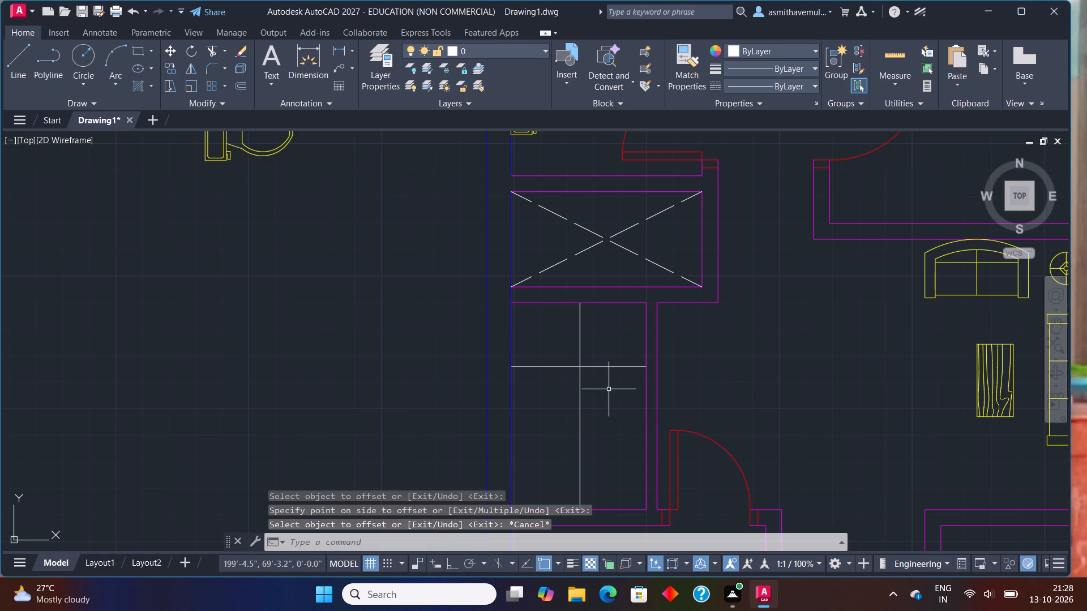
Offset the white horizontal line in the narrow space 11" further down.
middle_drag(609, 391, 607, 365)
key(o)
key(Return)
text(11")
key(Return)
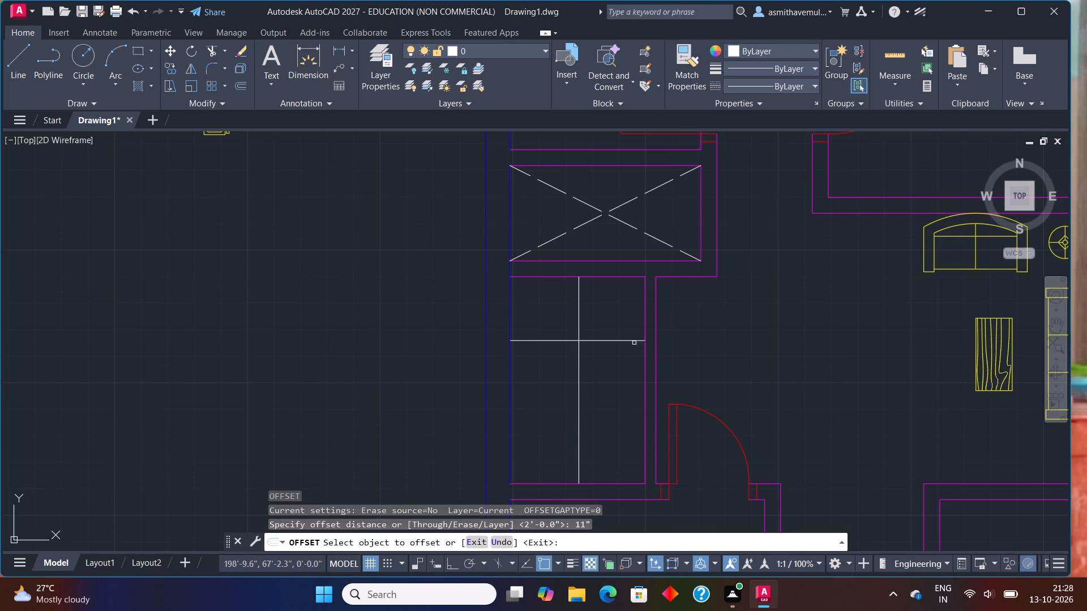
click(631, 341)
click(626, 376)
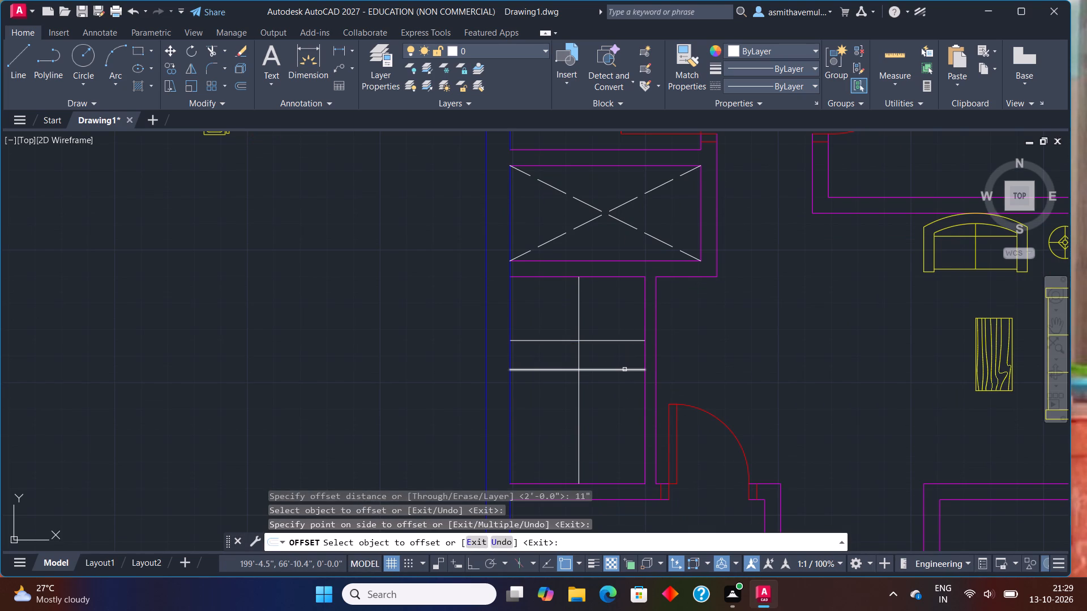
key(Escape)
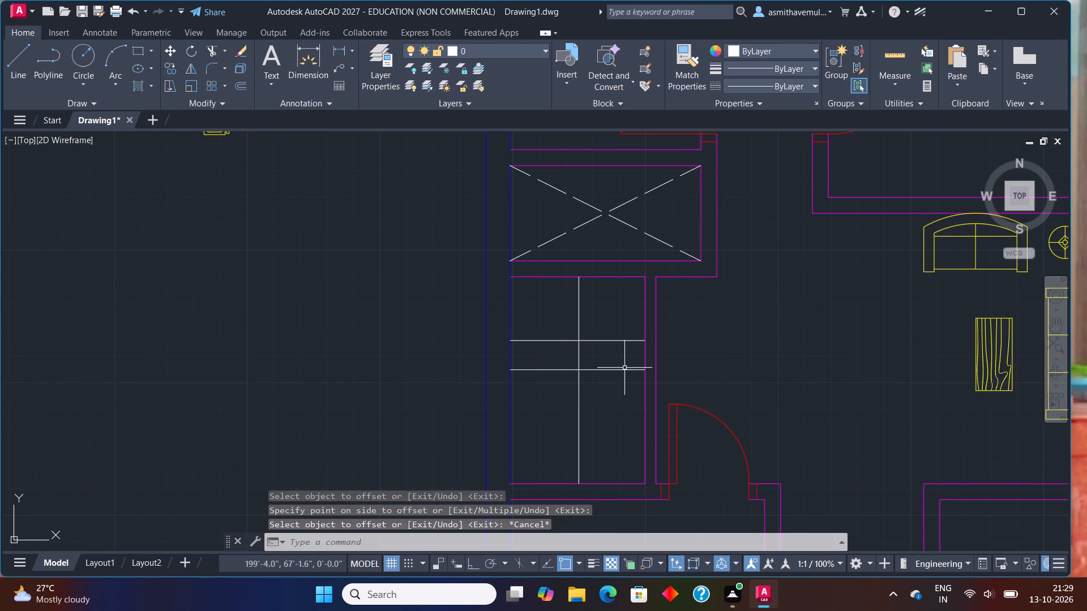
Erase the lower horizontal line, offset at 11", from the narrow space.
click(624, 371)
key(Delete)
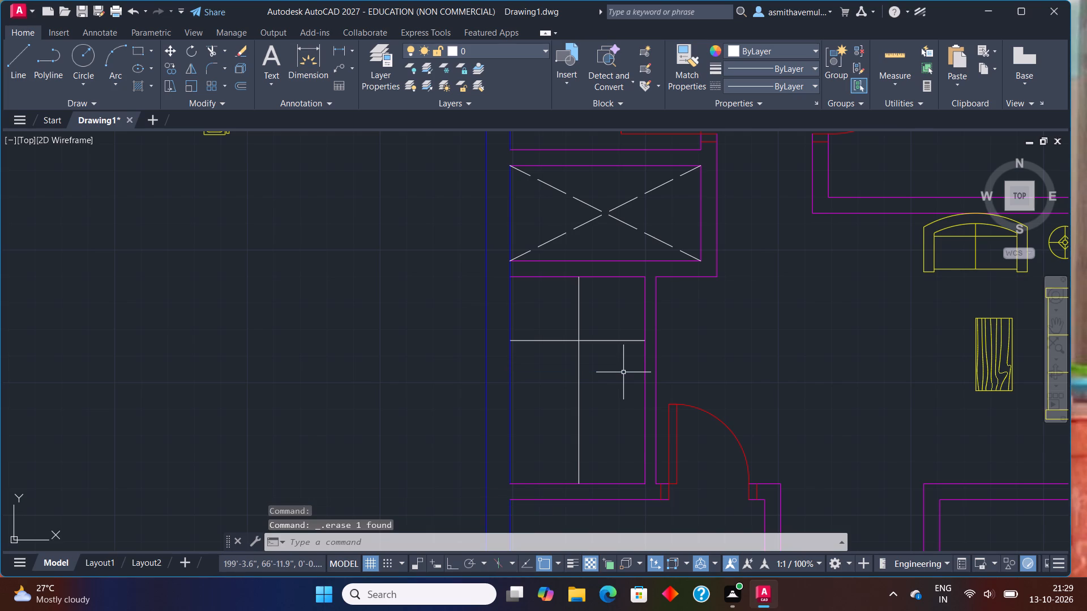
Start a new Offset with a distance of 9" for the horizontal lines in the narrow space.
key(o)
key(Return)
key(9)
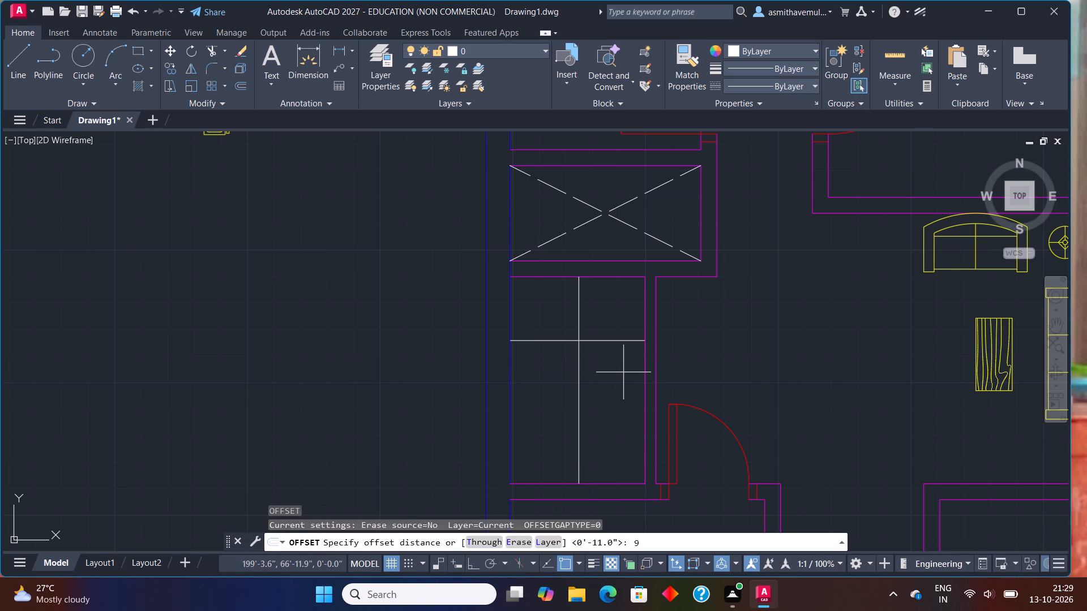
key(shift+quotedbl)
key(Return)
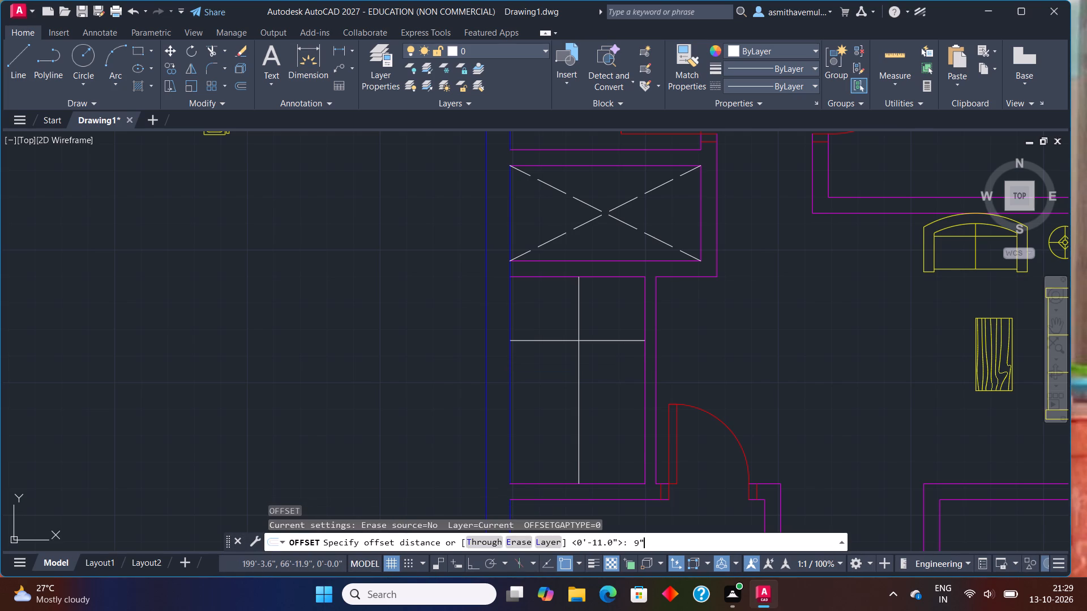
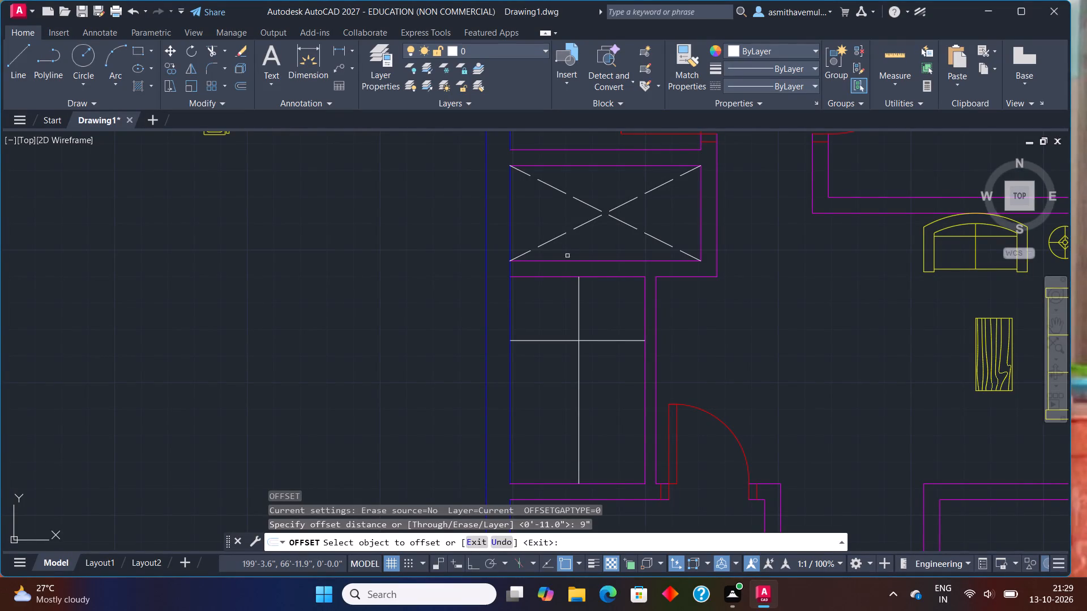
Offset the white horizontal line downward five times in succession at 9" spacing to form the stair treads below the shaft.
click(605, 341)
click(607, 351)
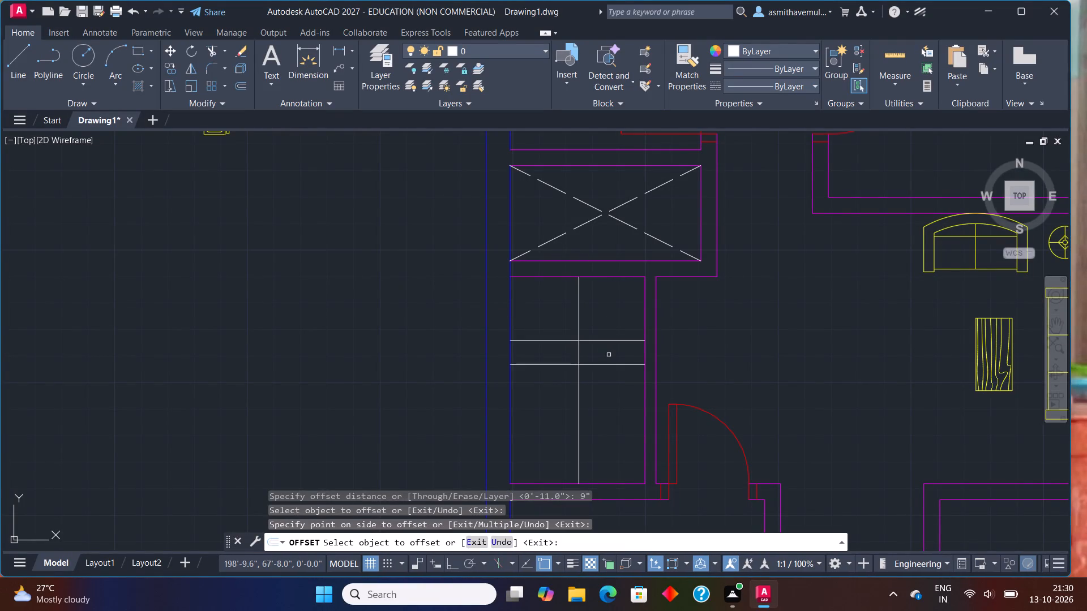
click(612, 364)
click(619, 398)
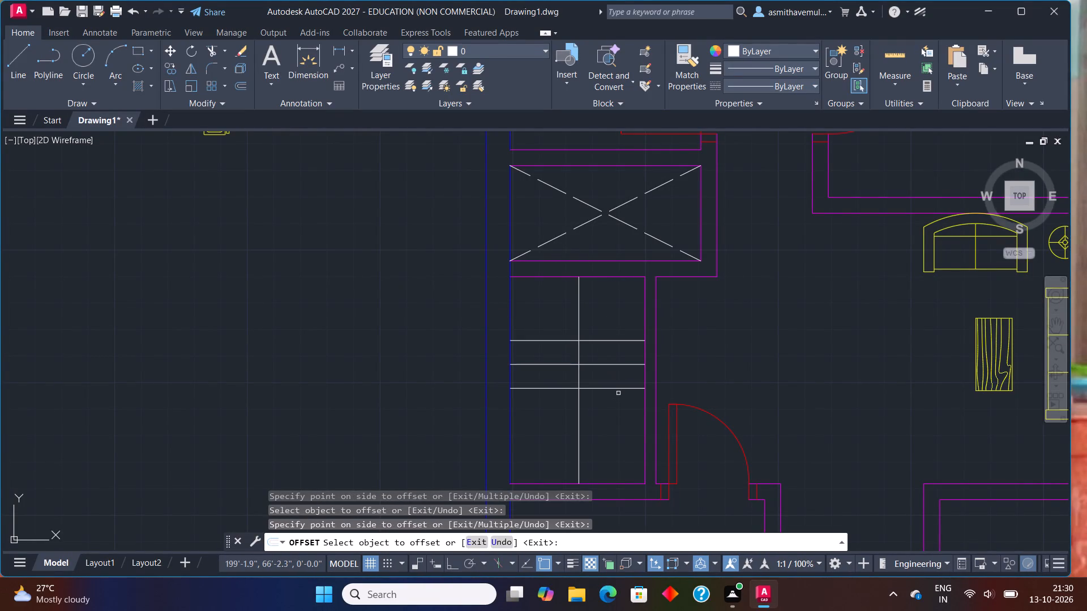
click(618, 389)
click(612, 428)
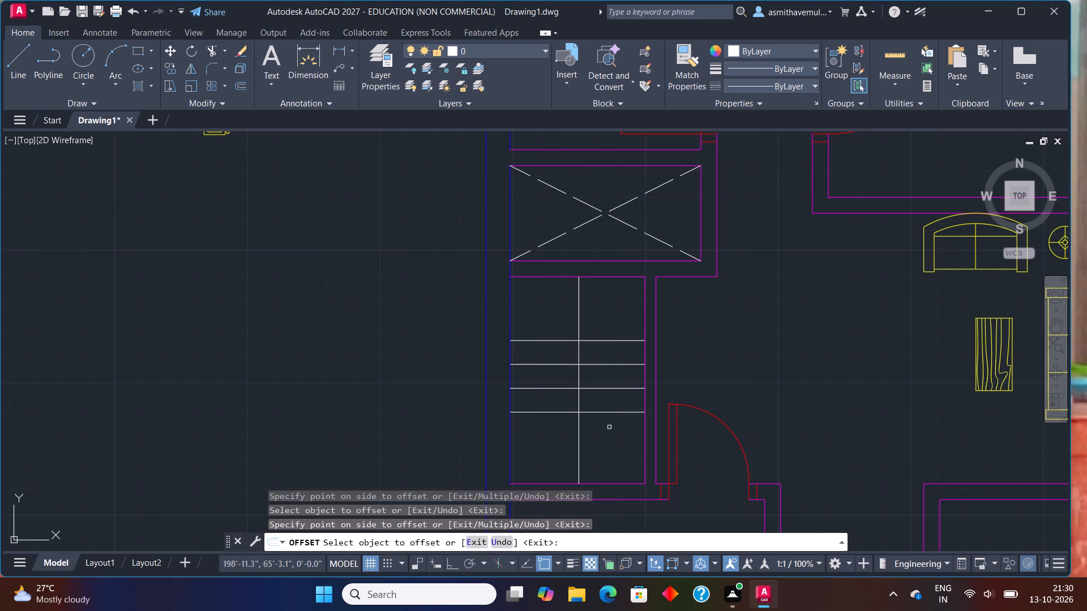
click(616, 412)
click(621, 424)
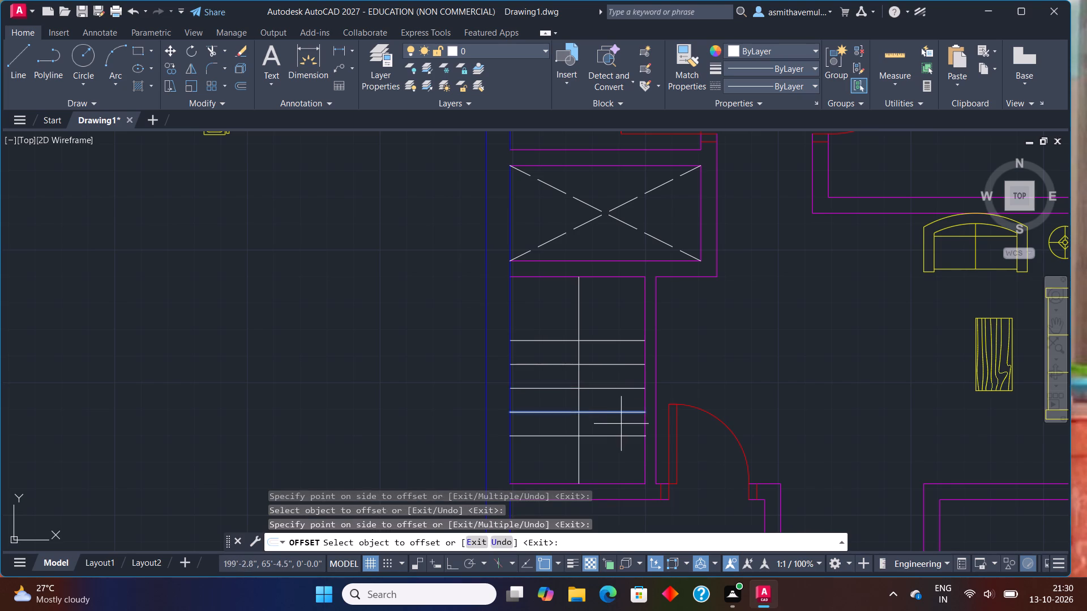
click(622, 435)
click(627, 467)
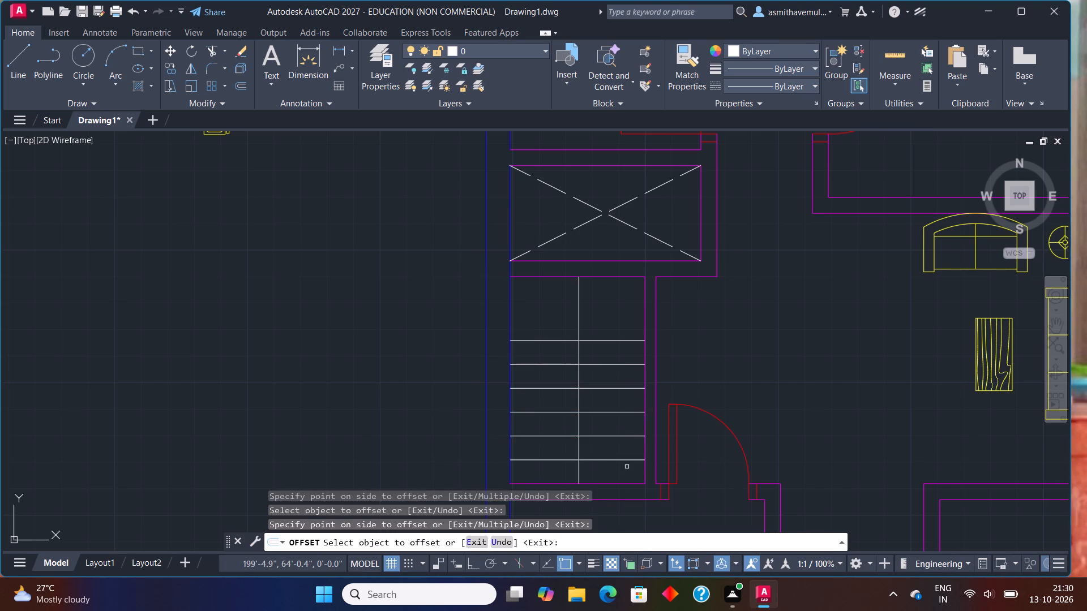
key(Escape)
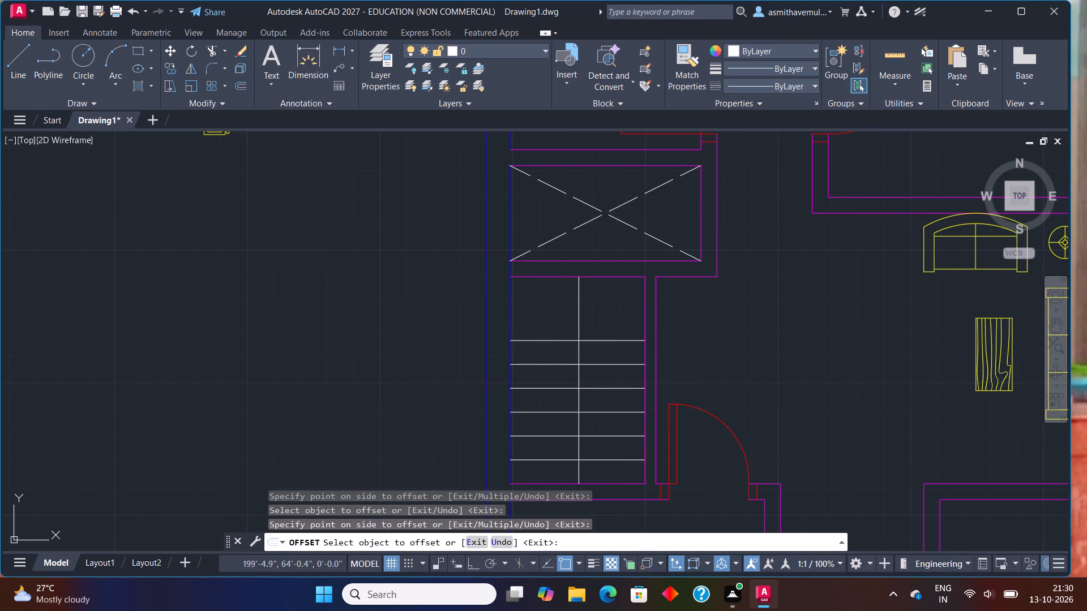
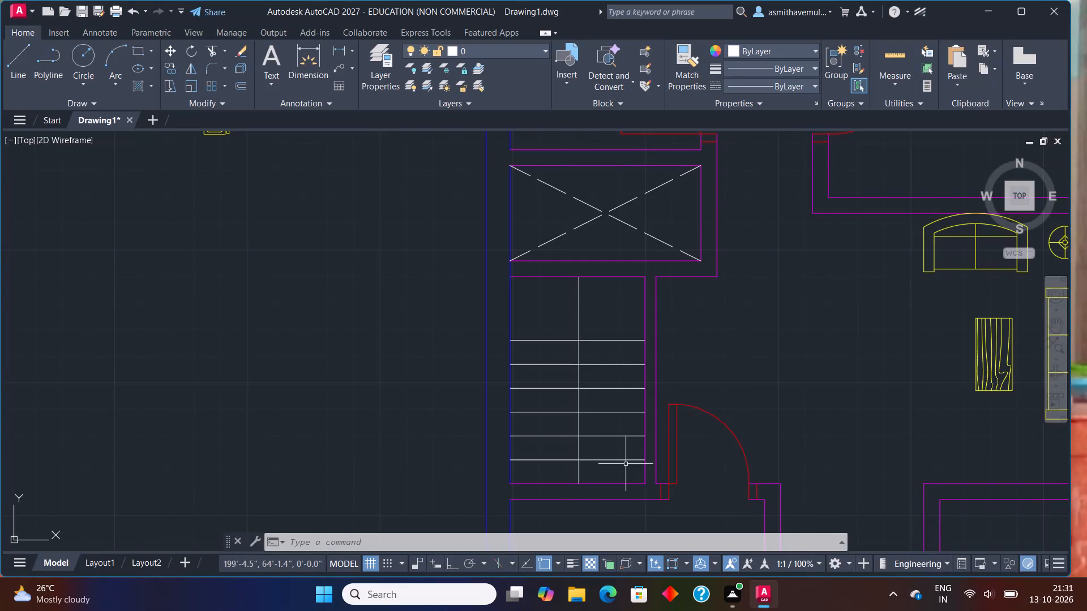
Switch the car block outside the floor plan from its side view to Sports Car (Top).
scroll(981, 280, down, 2)
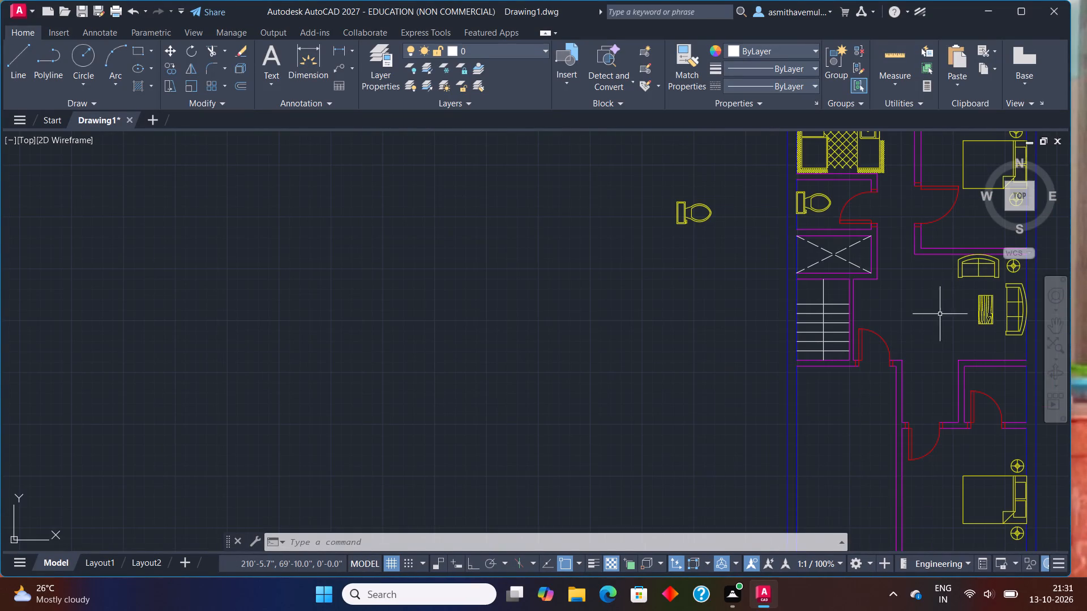
middle_drag(902, 354, 456, 136)
middle_drag(454, 213, 454, 242)
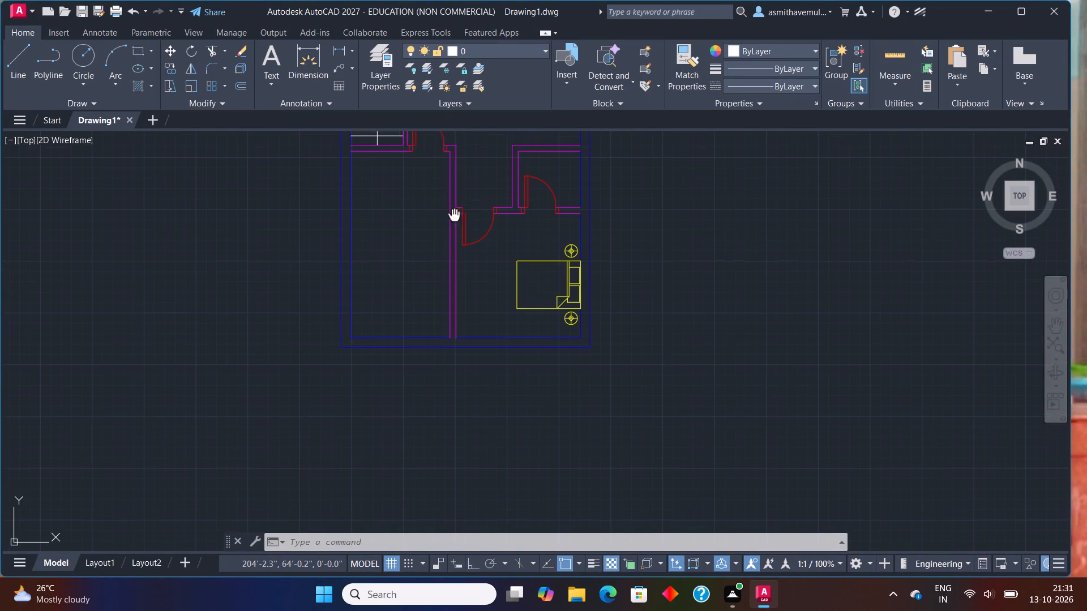
middle_drag(454, 242, 438, 335)
scroll(640, 266, down, 1)
middle_drag(768, 257, 498, 348)
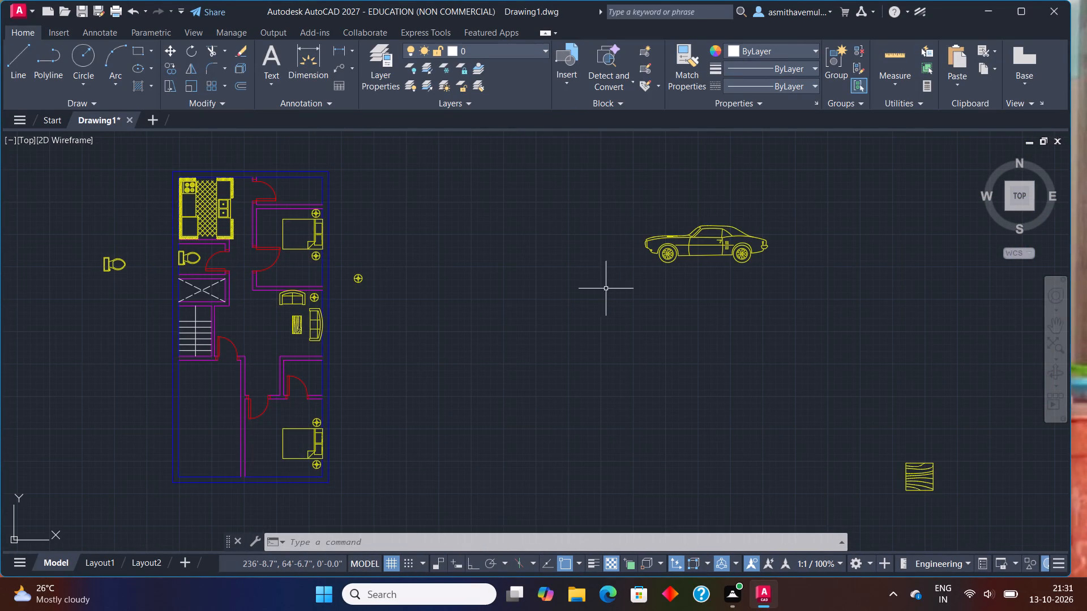
click(725, 227)
click(637, 270)
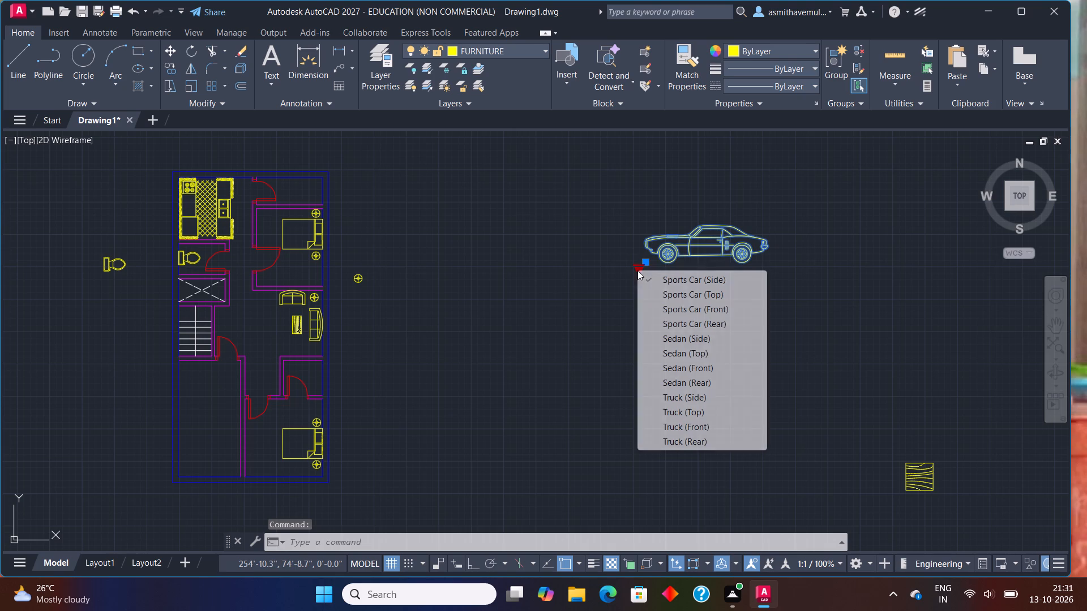
click(685, 297)
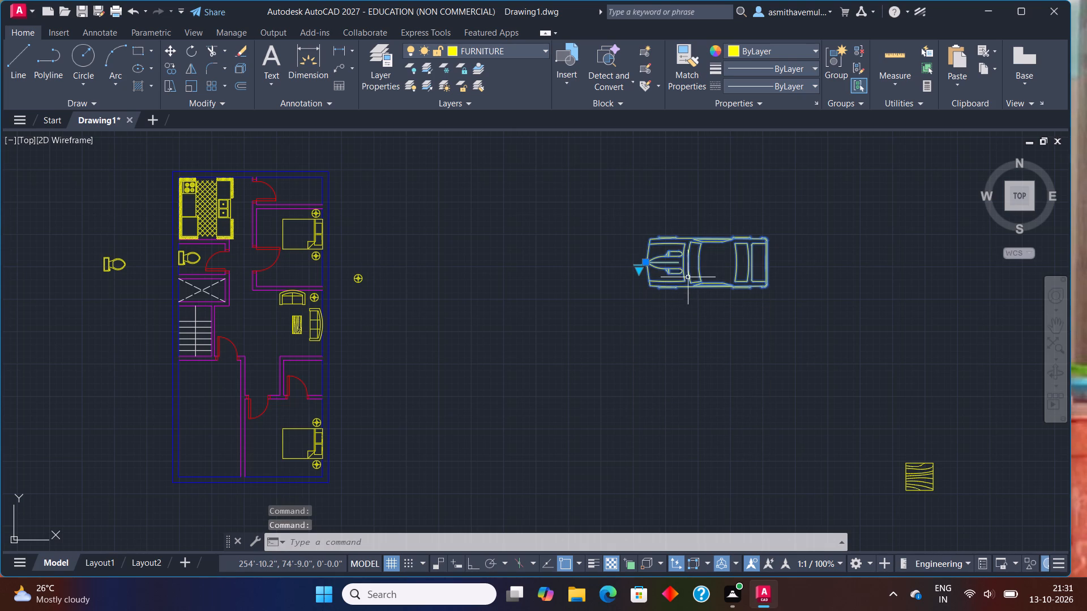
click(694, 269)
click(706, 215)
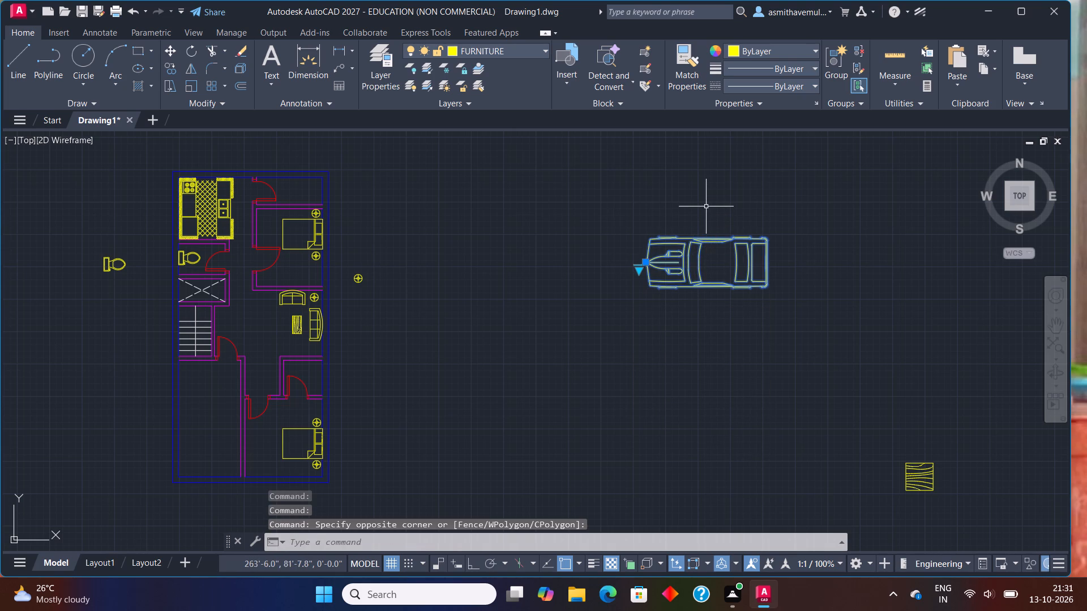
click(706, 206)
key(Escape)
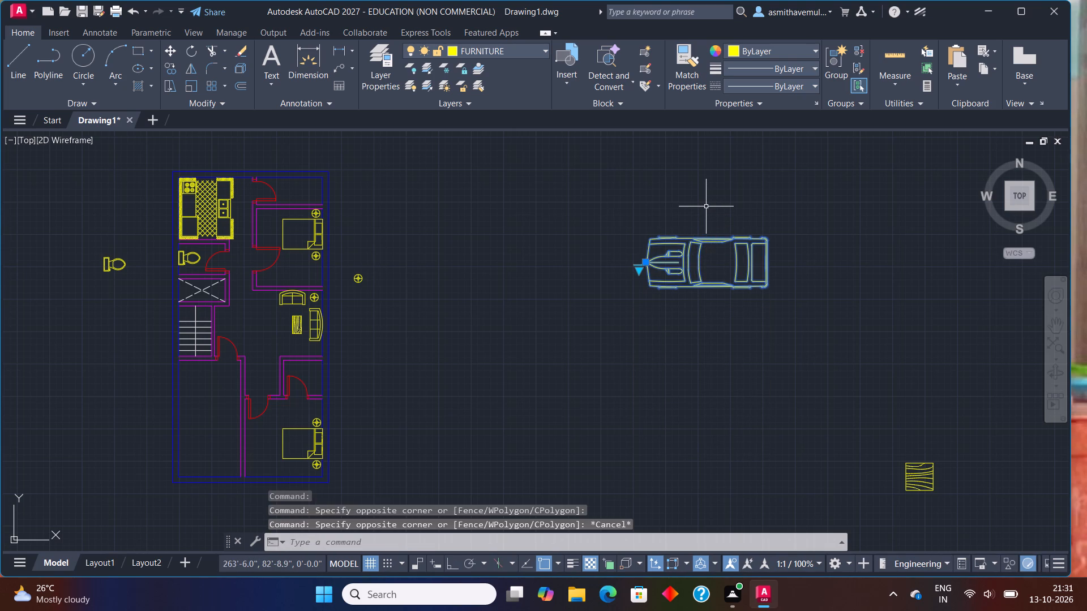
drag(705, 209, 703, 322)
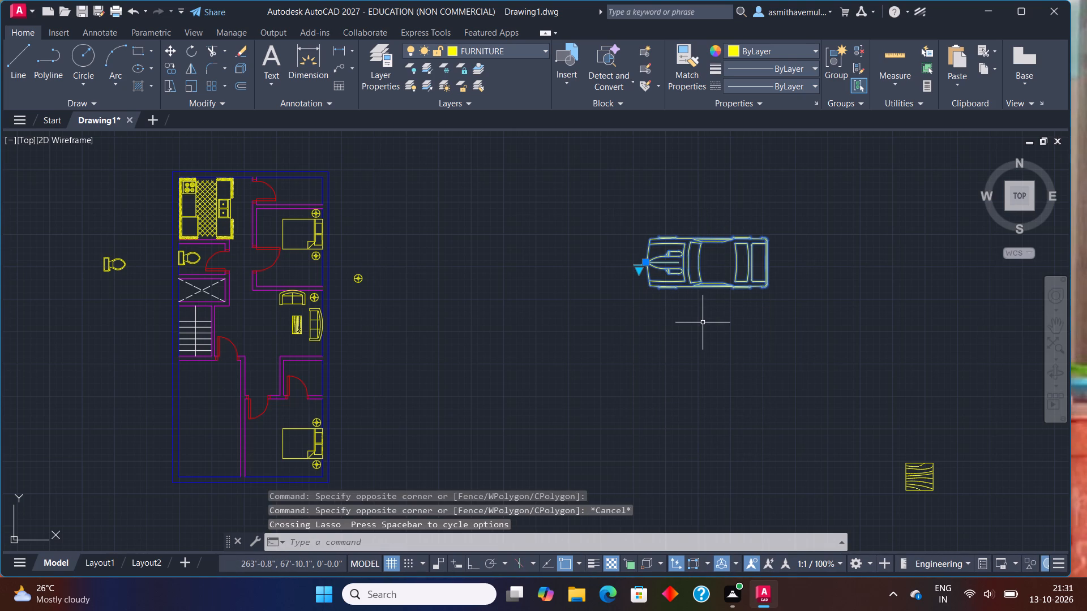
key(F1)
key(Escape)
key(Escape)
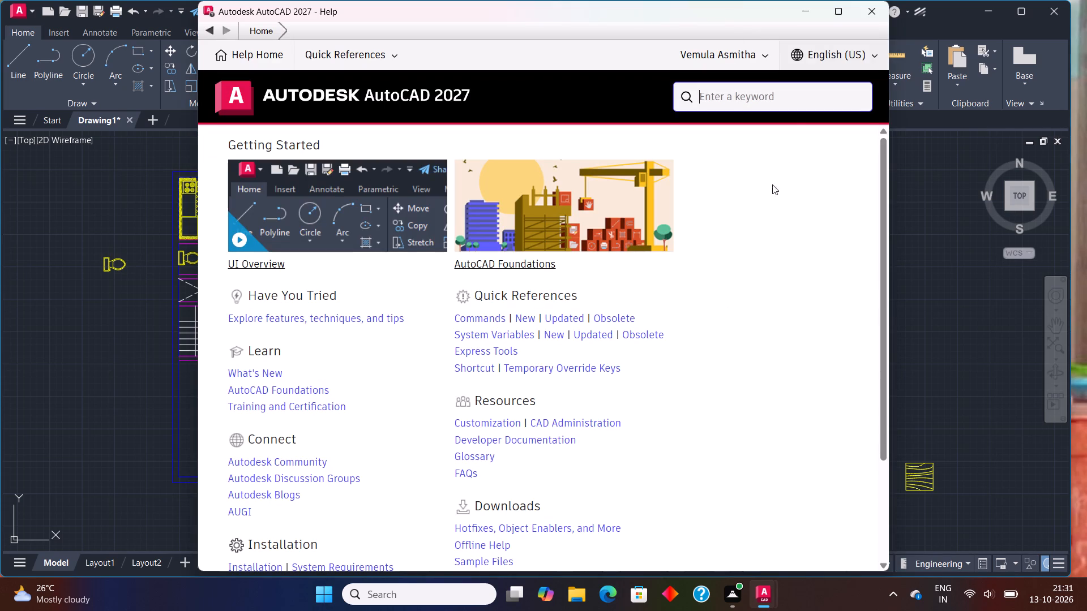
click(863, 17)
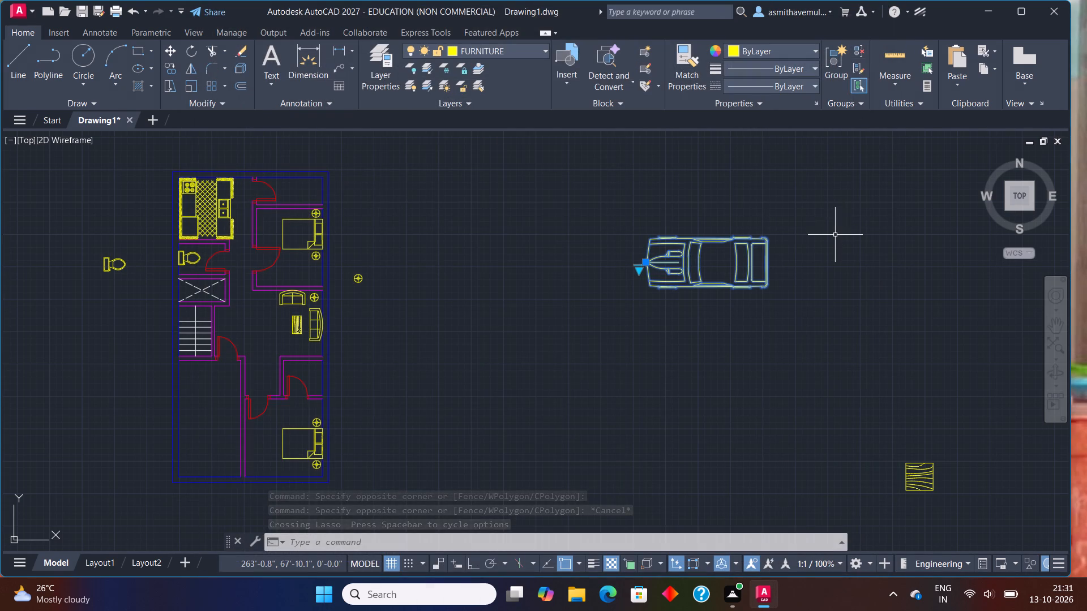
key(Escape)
Rotate the top-view car to 270° about the centre of its front end, using Ortho, so it stands vertically with its nose up.
text(RO)
key(Return)
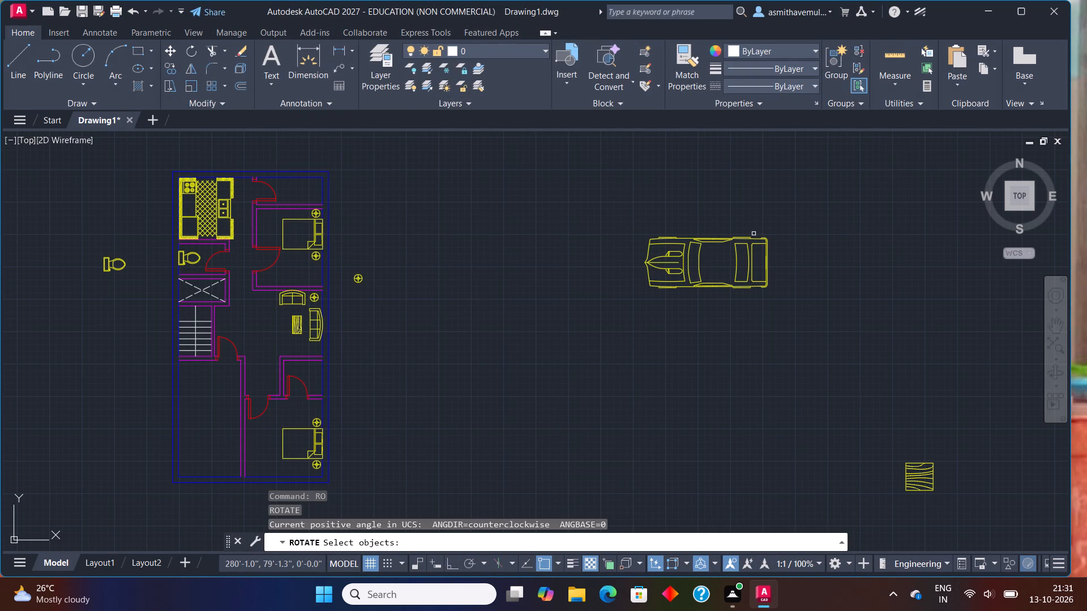
drag(751, 234, 730, 372)
key(Return)
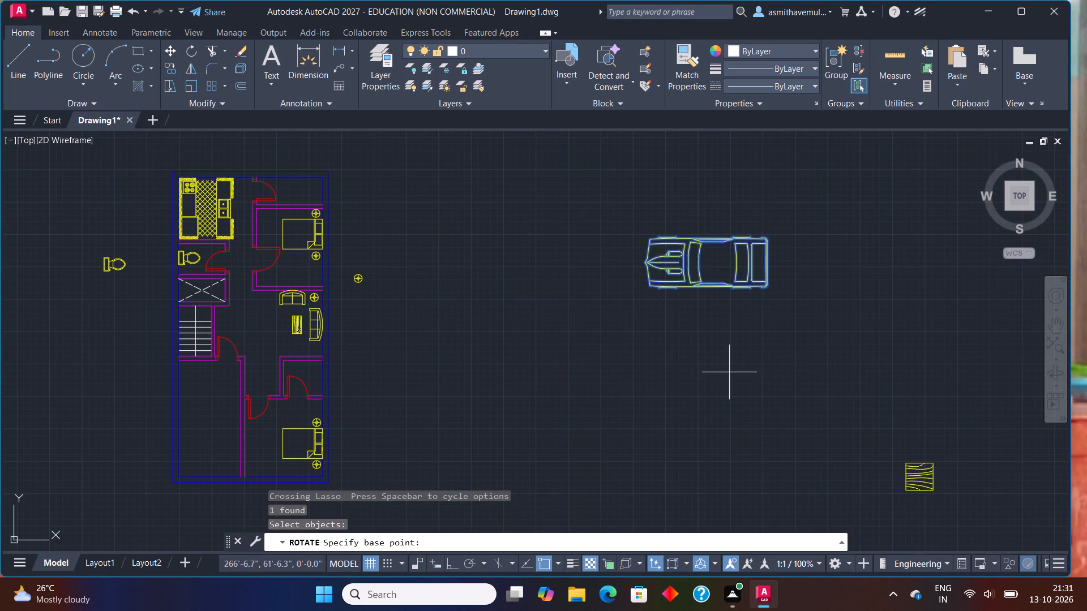
click(645, 263)
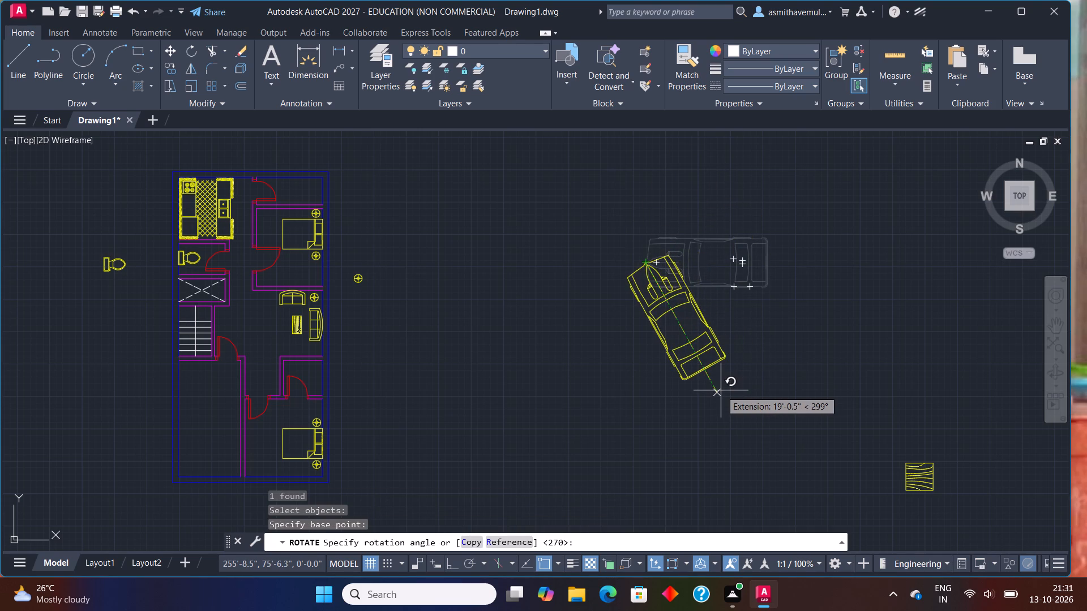
key(F8)
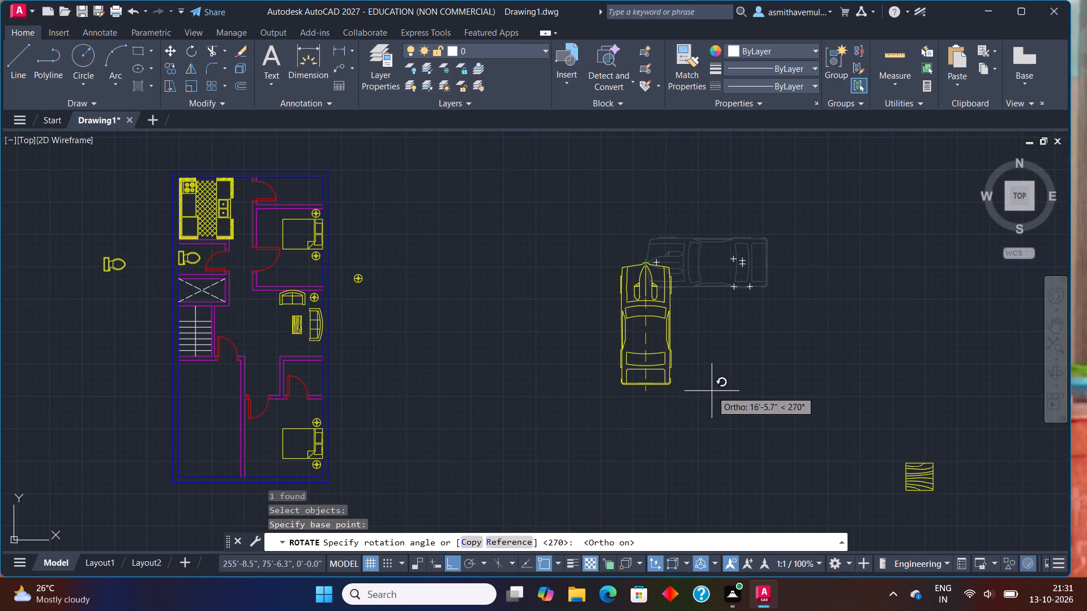
click(712, 391)
Scale the rotated car down freehand, using the centre of its front end as the base point.
drag(707, 338, 584, 390)
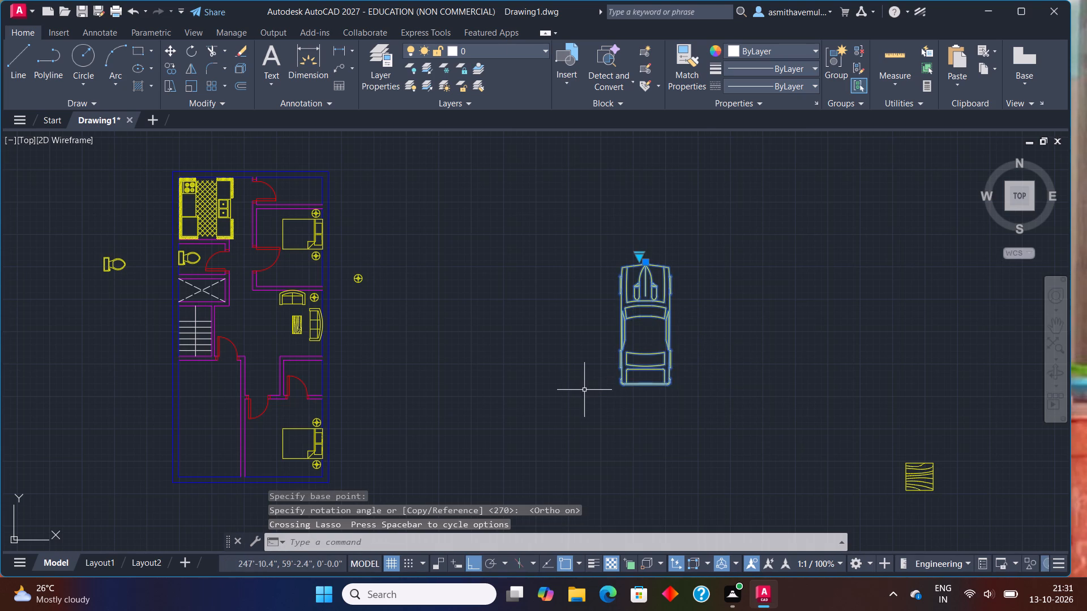
text(SCALE)
key(Return)
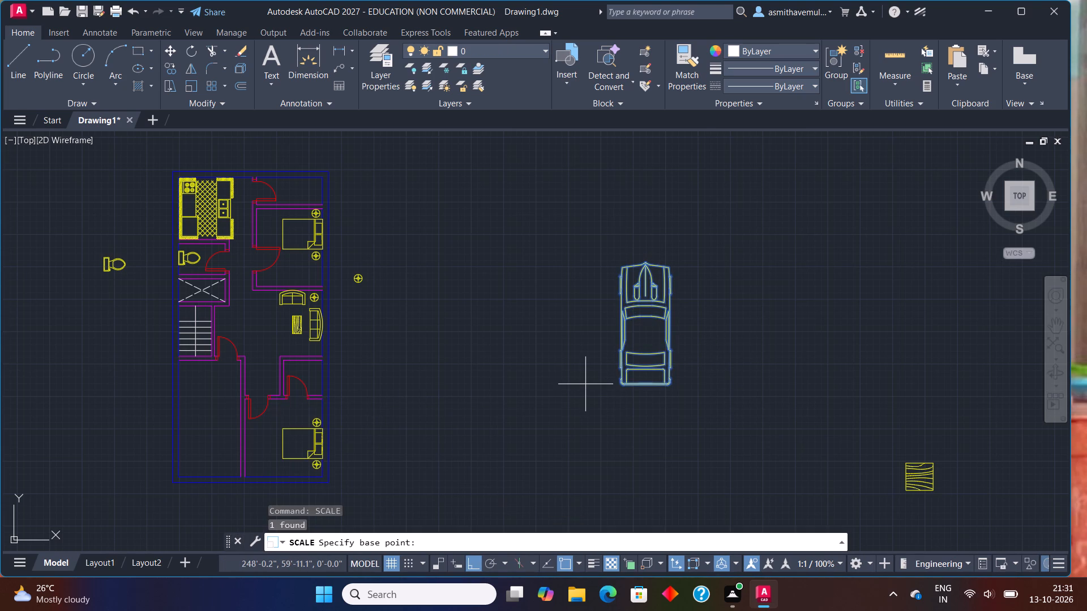
click(645, 263)
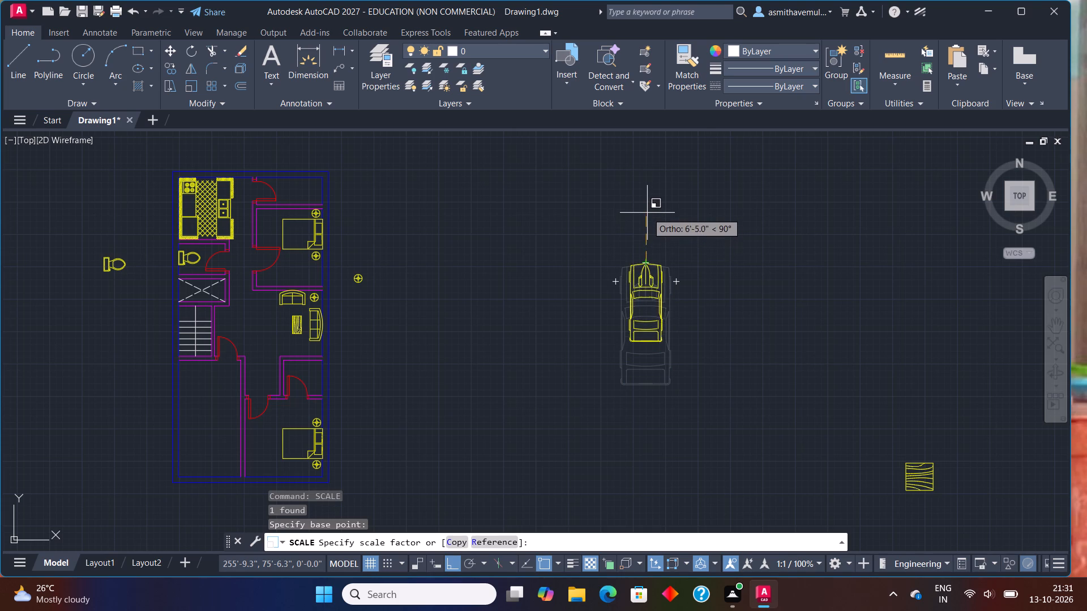
click(647, 208)
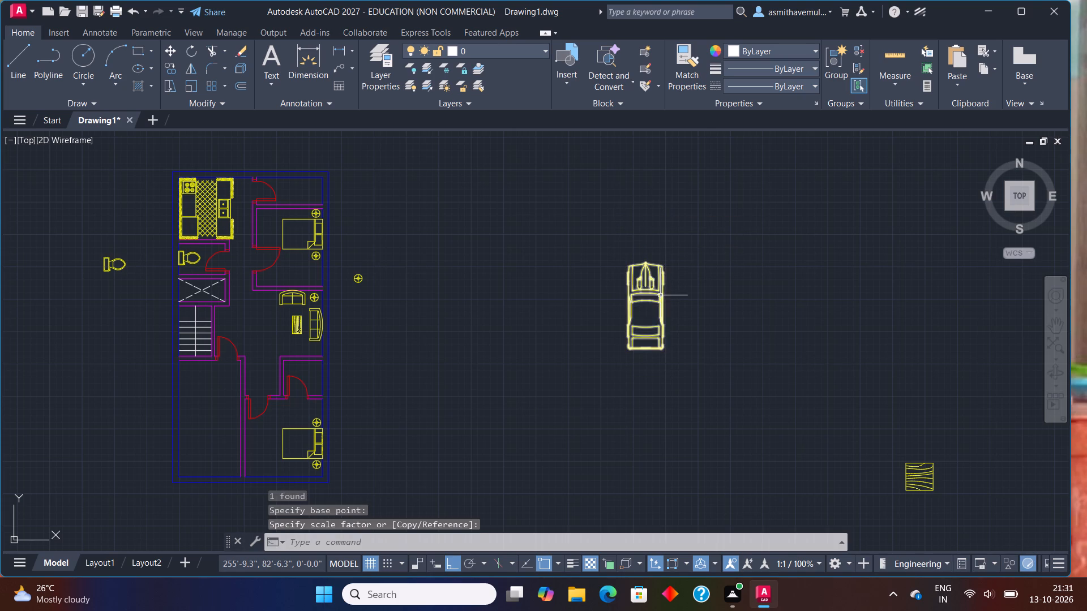
Move the car with Ortho off into the empty room below the staircase, placing it upright between the side walls.
click(658, 296)
key(m)
key(Return)
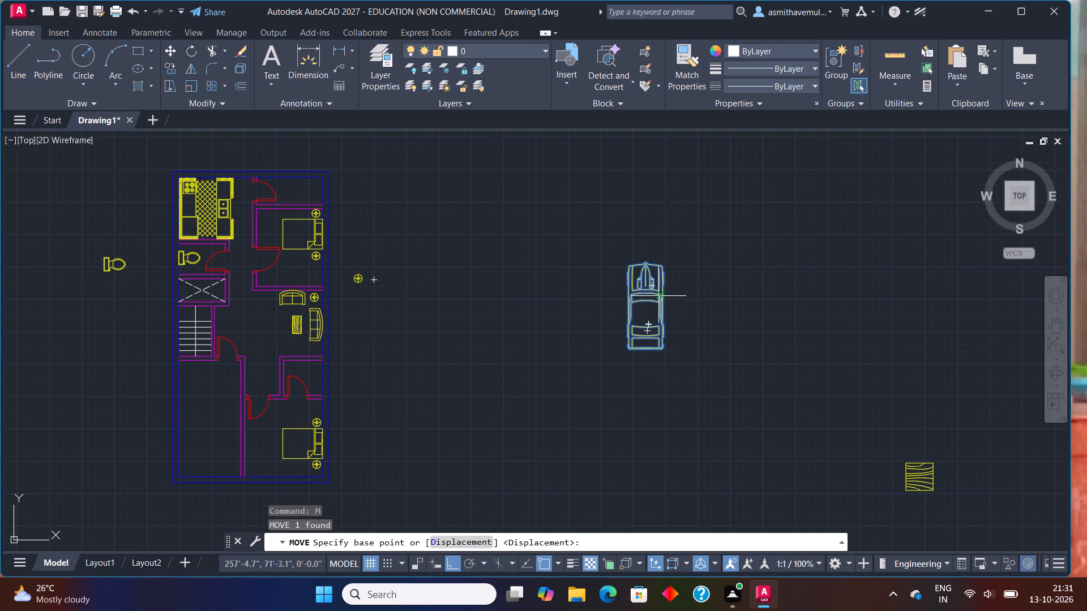
click(658, 296)
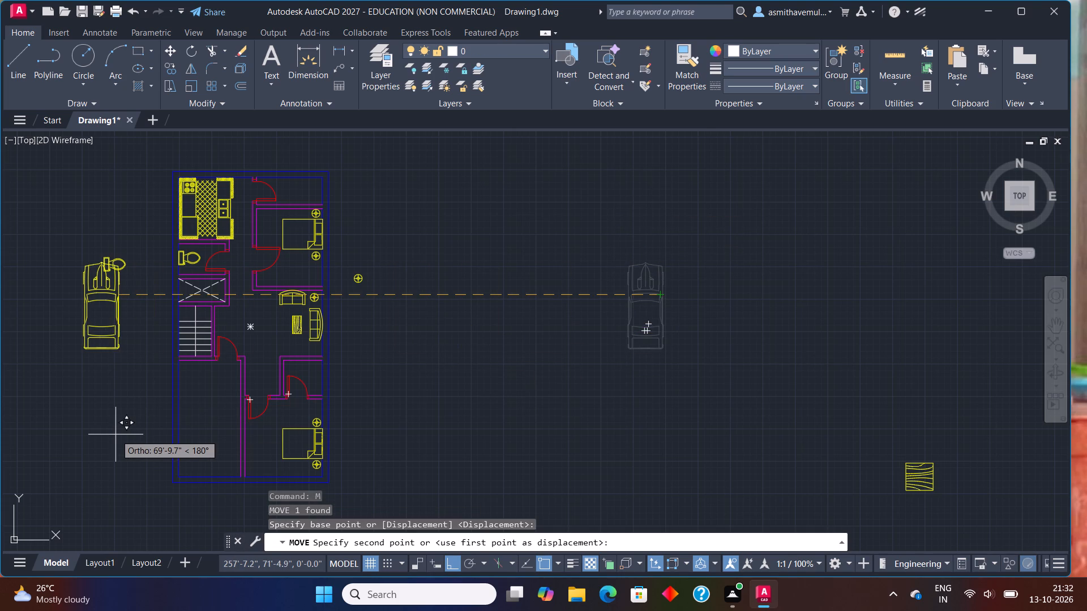
key(F8)
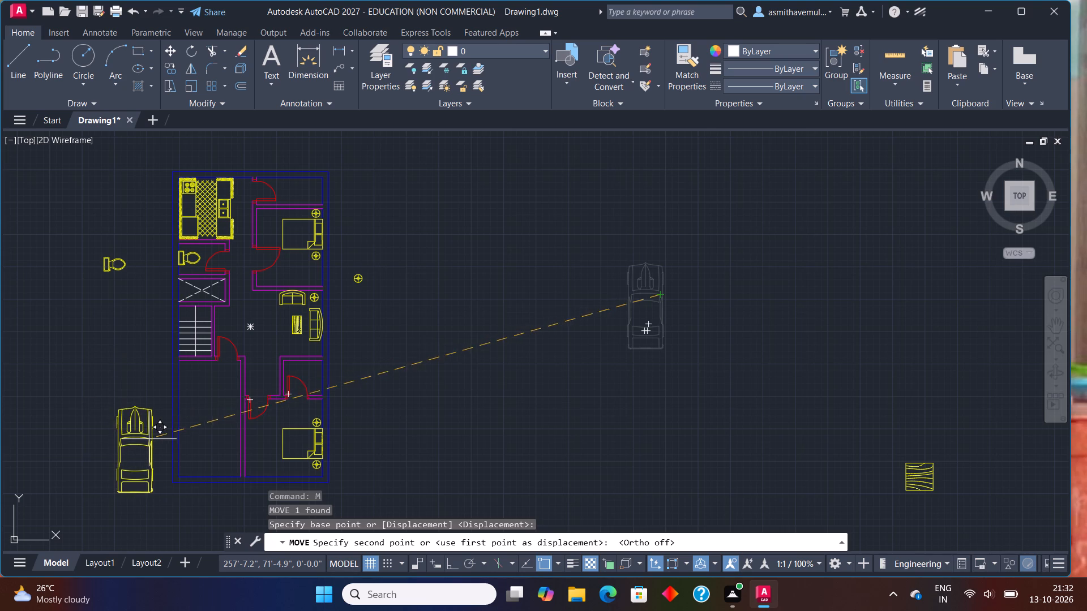
scroll(207, 418, up, 1)
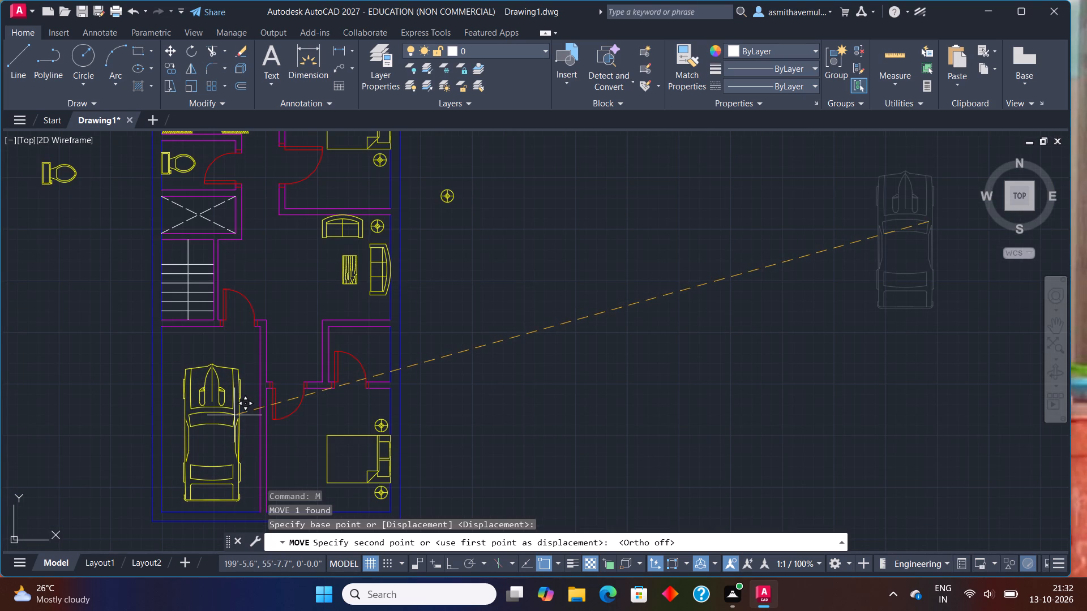
click(229, 418)
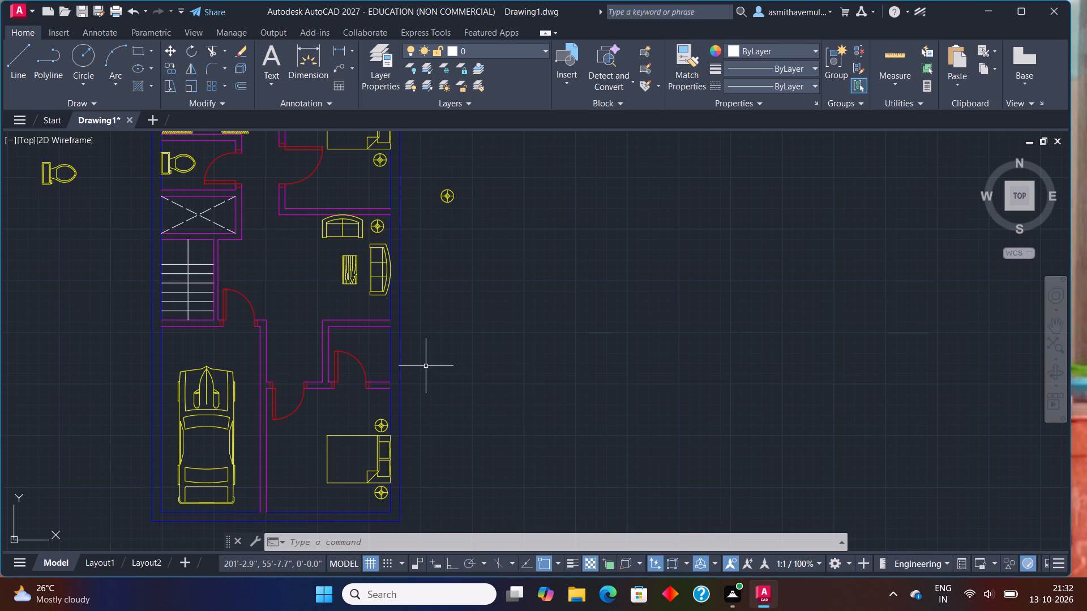
Scale the car slightly smaller freehand about the middle of its rear edge, leaving more clearance inside the room.
click(228, 395)
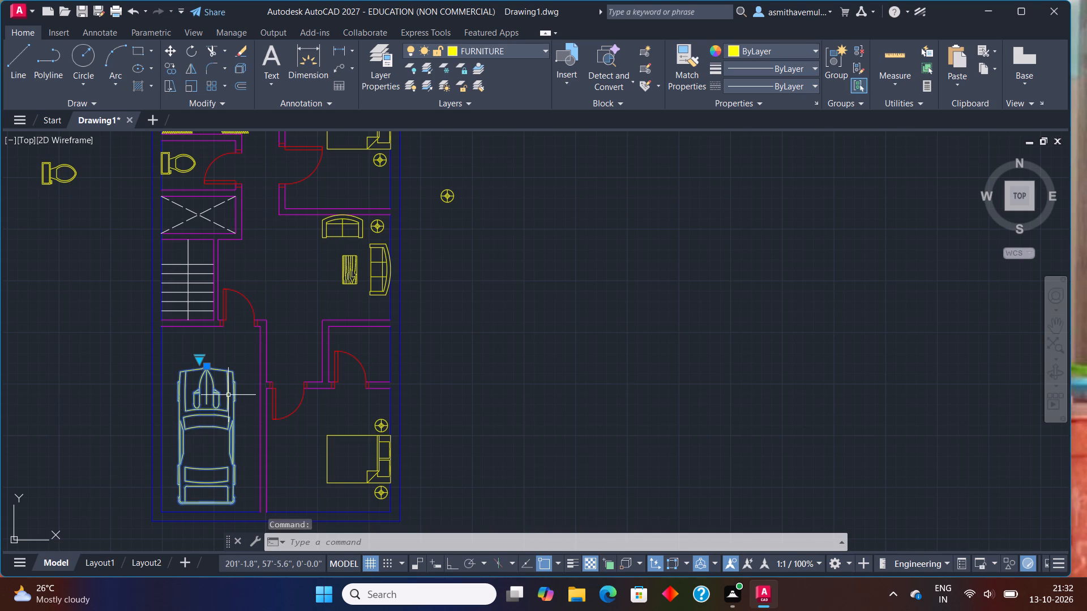
text(SCALE)
key(Return)
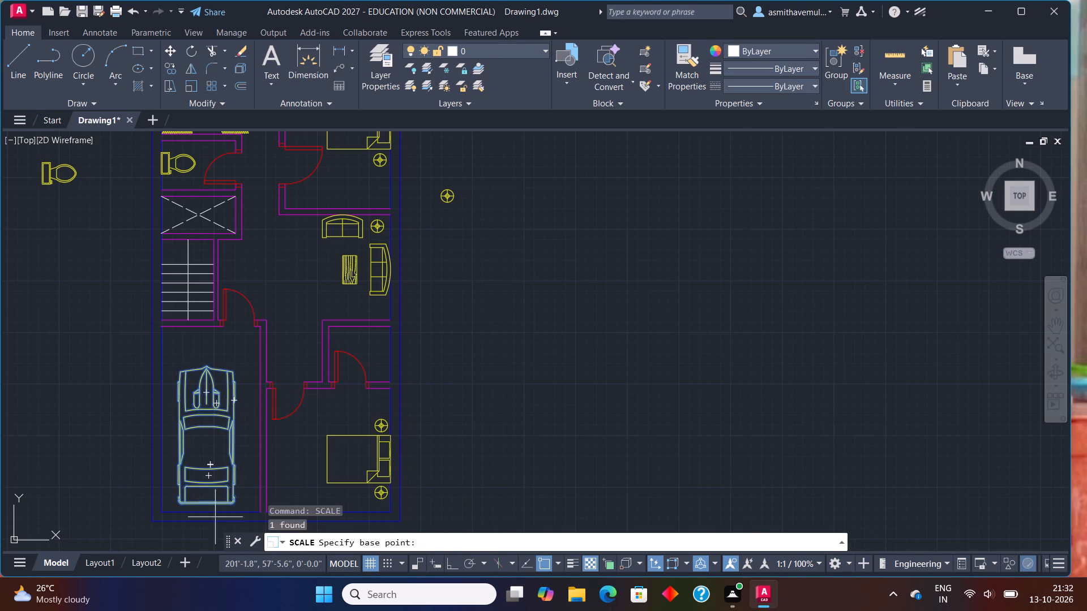
click(209, 503)
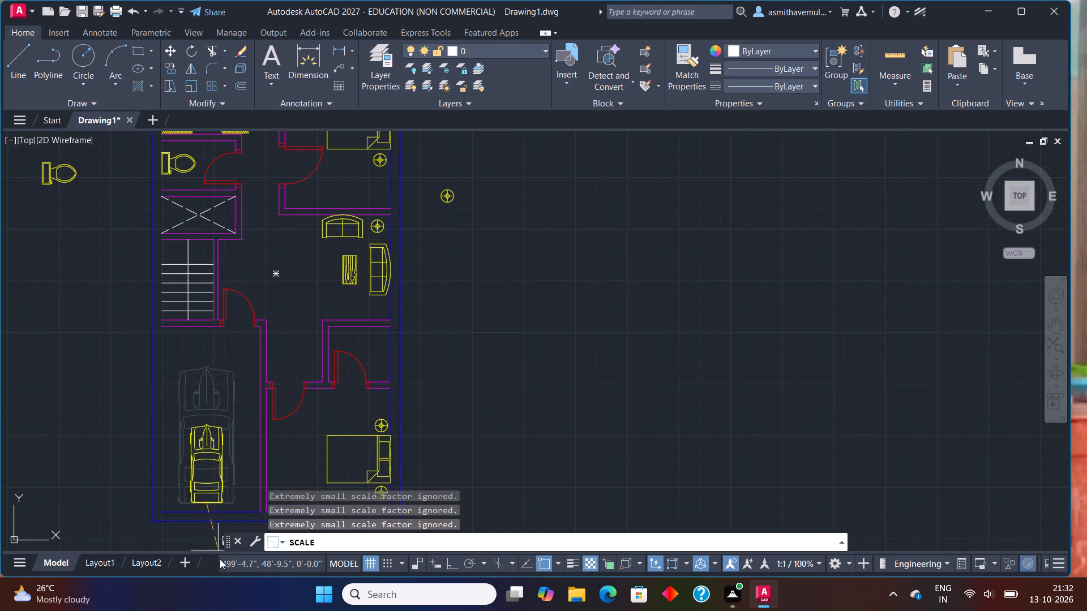
middle_drag(198, 511, 195, 361)
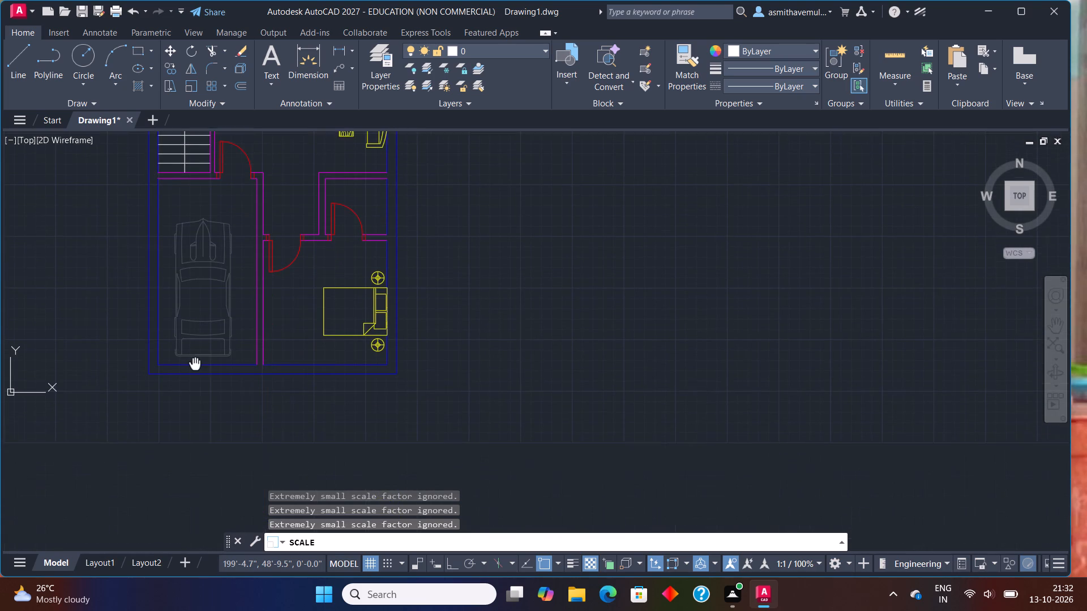
middle_drag(195, 361, 195, 359)
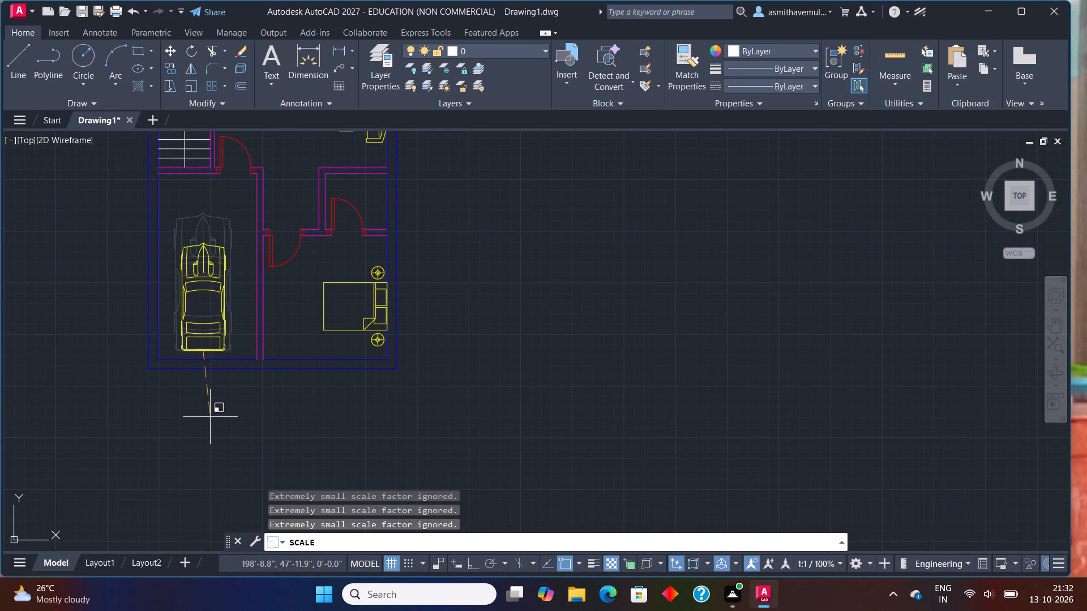
click(210, 423)
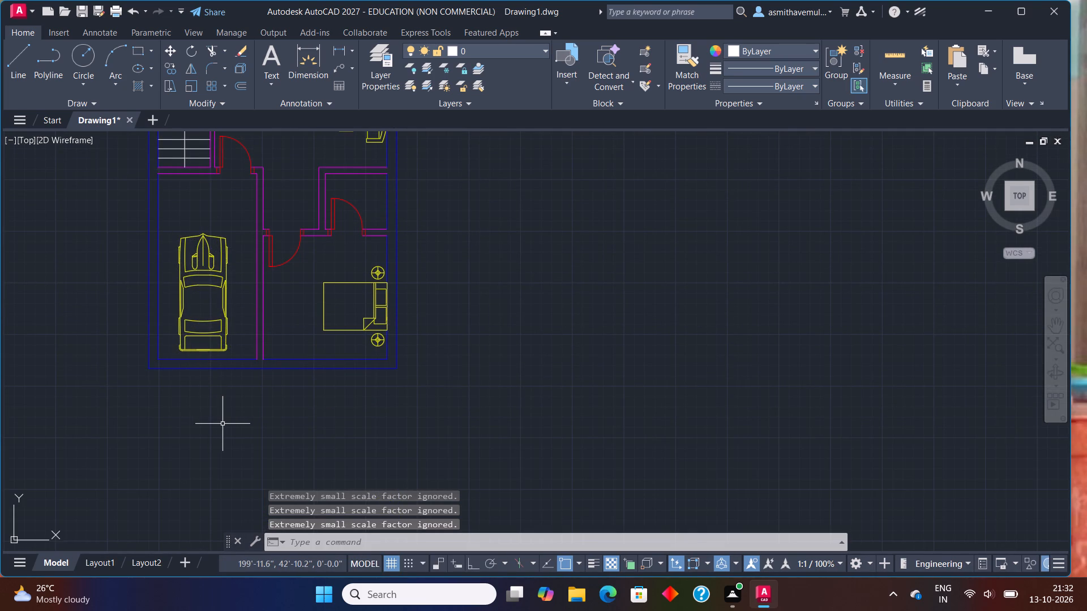
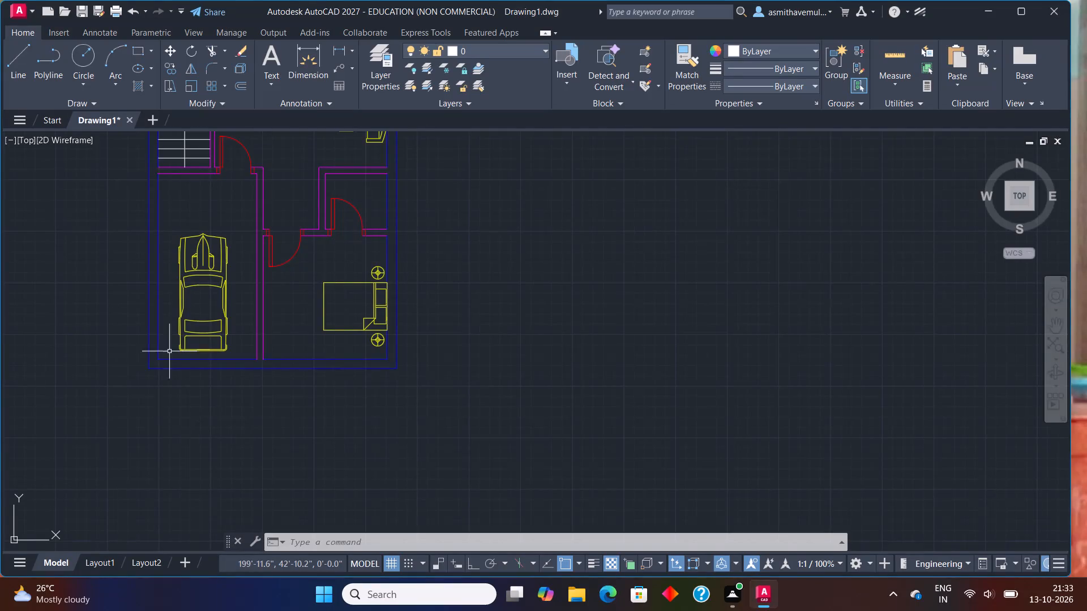
Switch the current drawing layer from 0 to another existing layer.
scroll(531, 260, down, 1)
middle_drag(502, 272, 468, 396)
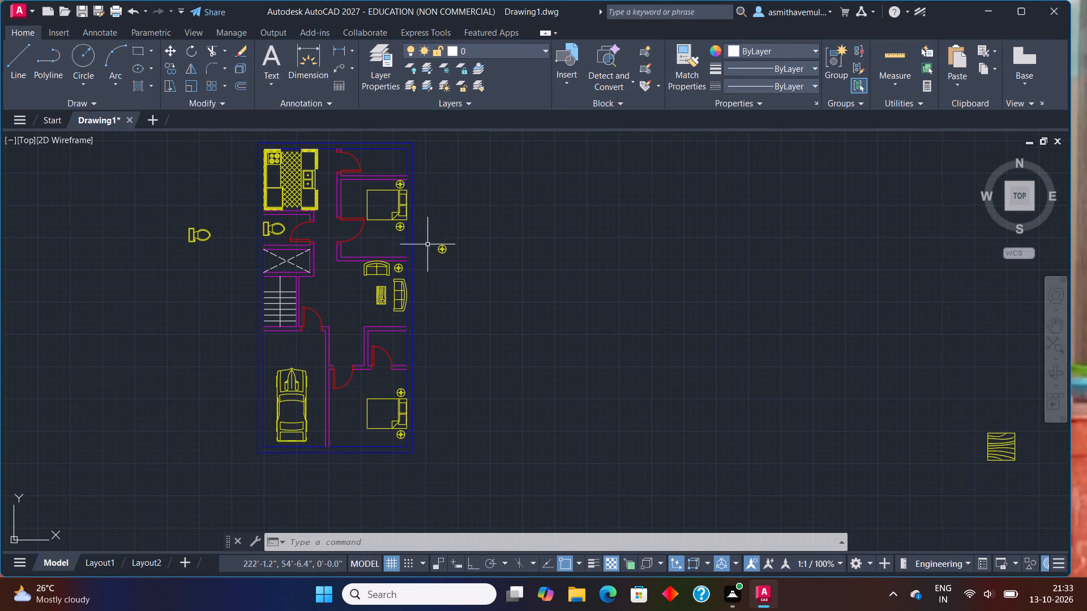
click(468, 45)
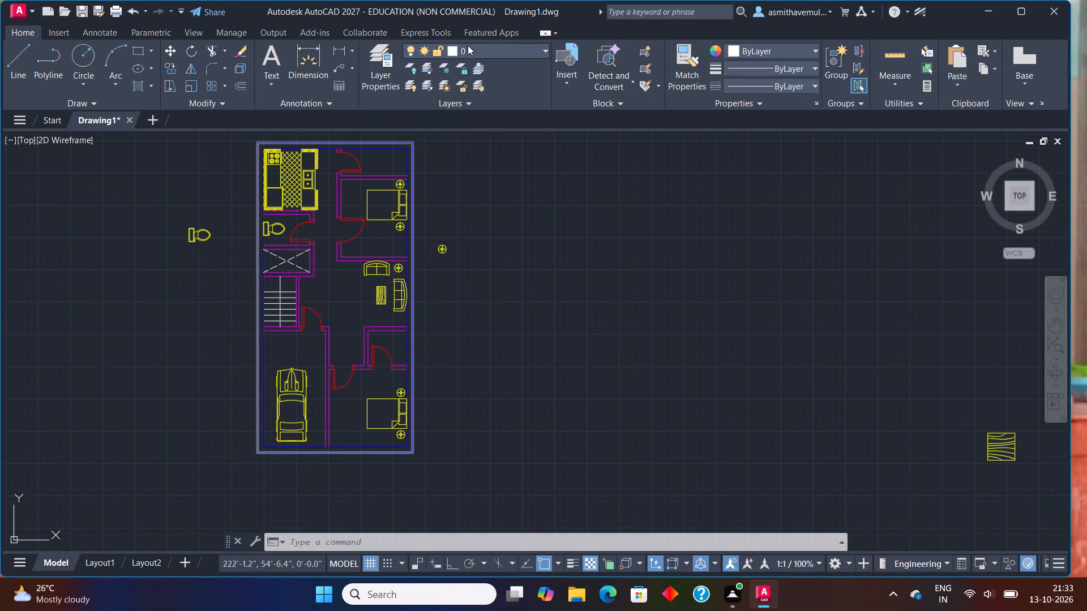
click(491, 186)
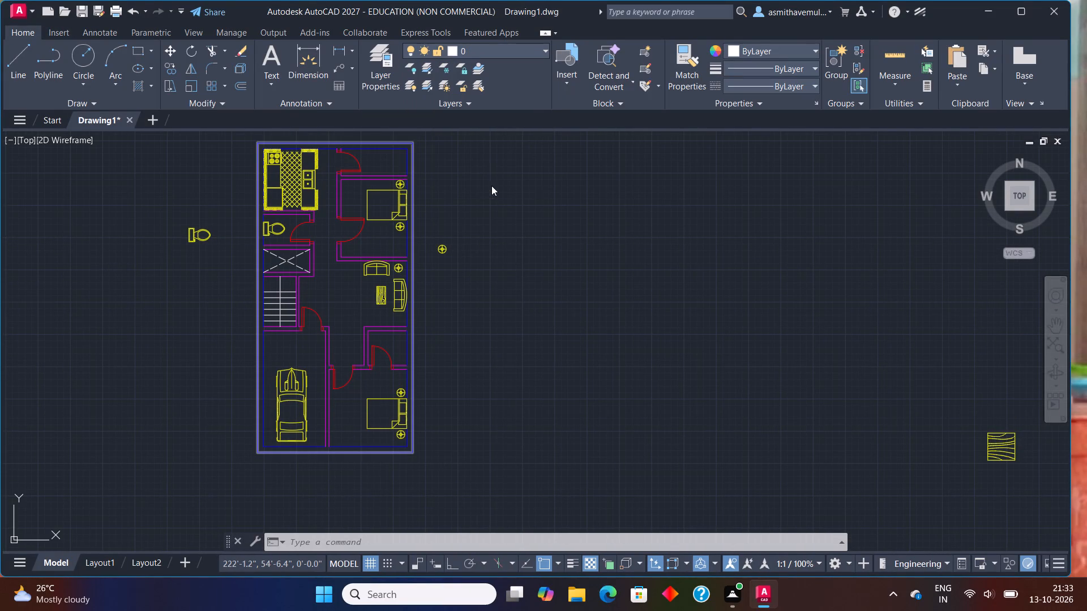
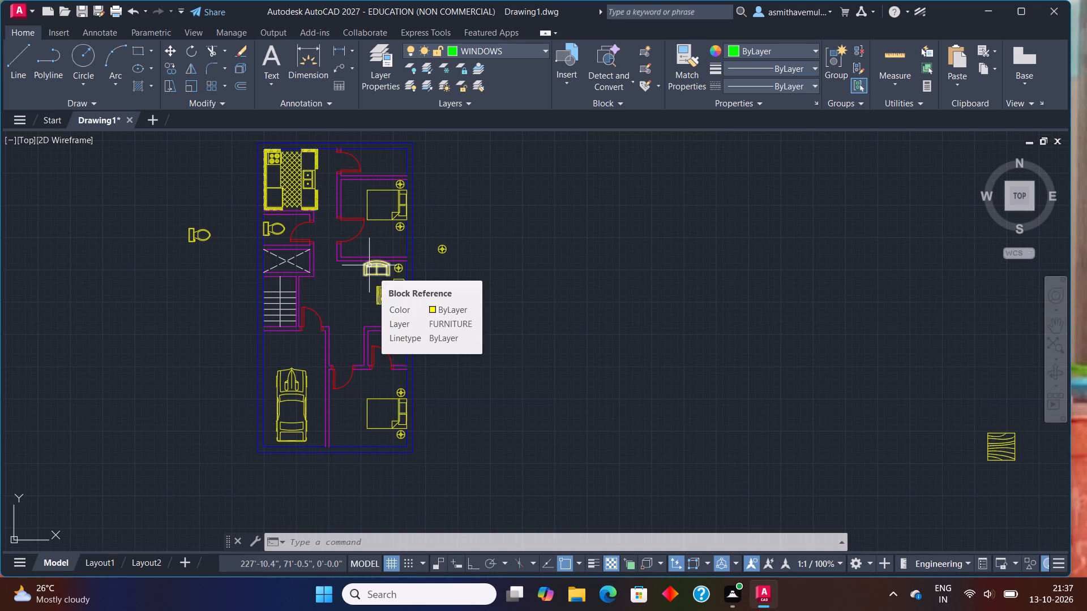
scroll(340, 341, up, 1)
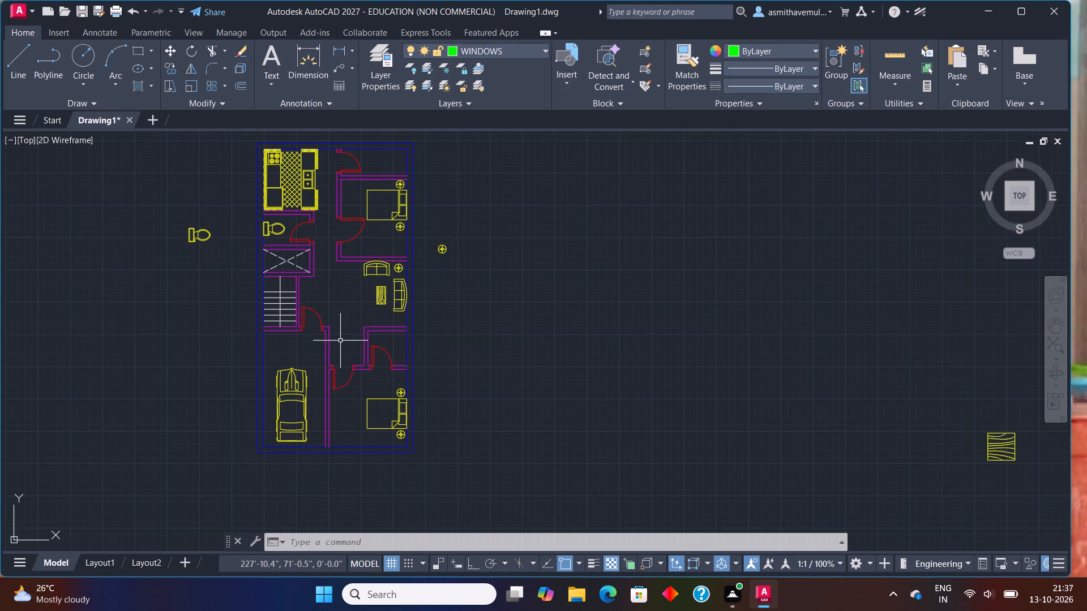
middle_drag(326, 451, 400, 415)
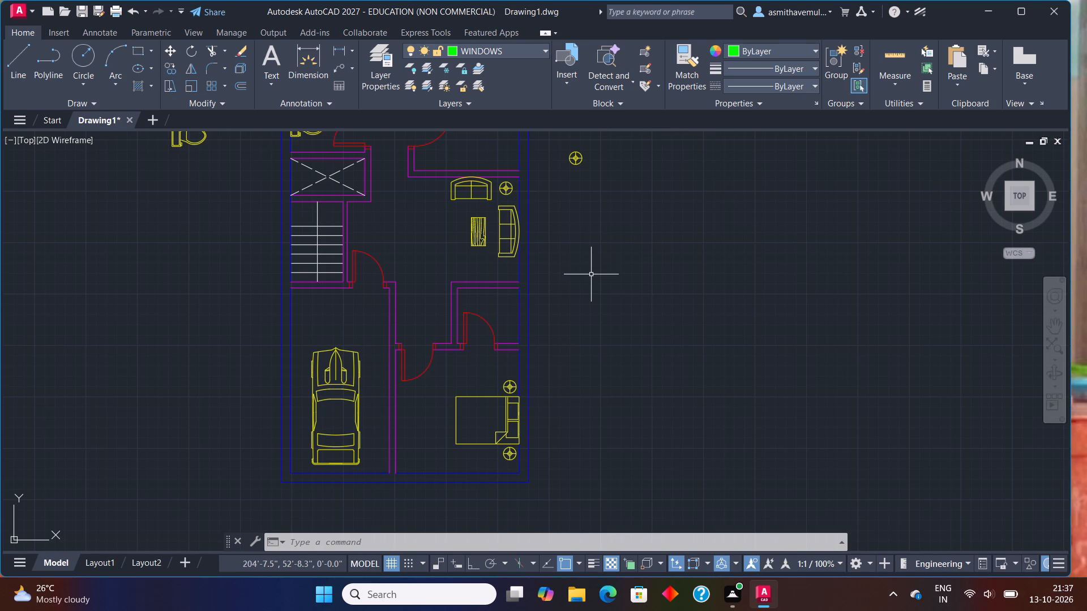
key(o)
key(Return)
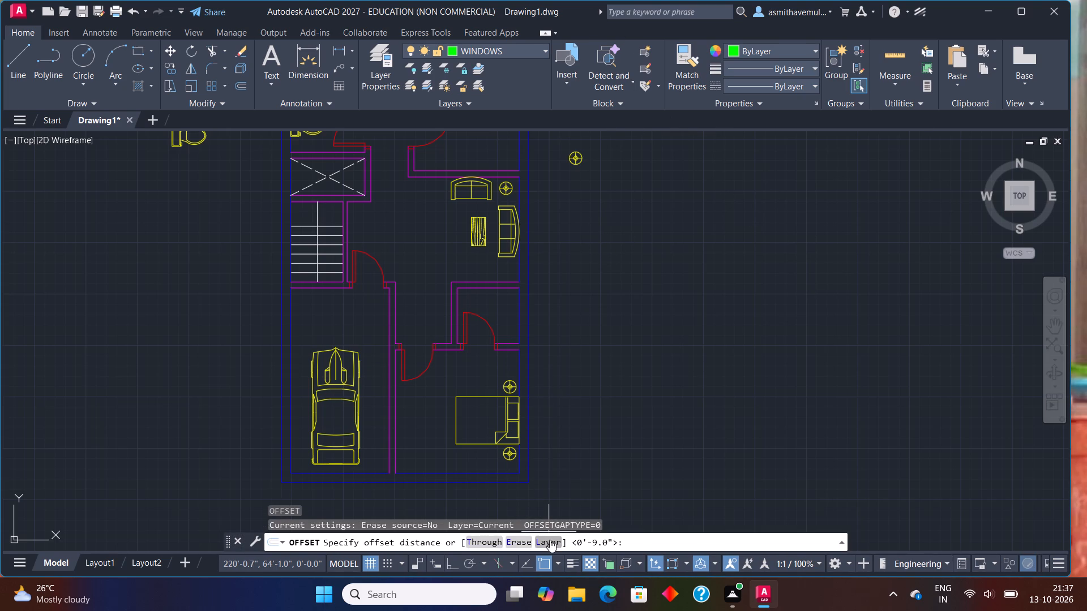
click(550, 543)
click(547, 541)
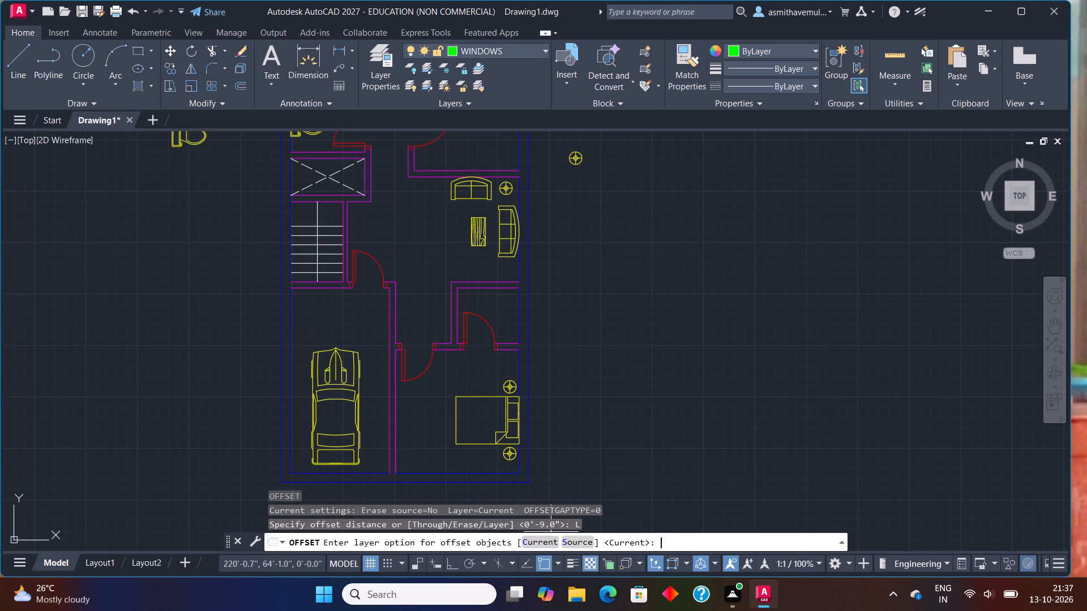
Draw a 3' by 9" rectangle in the empty space beside the floor plan as the window outline.
text(REC)
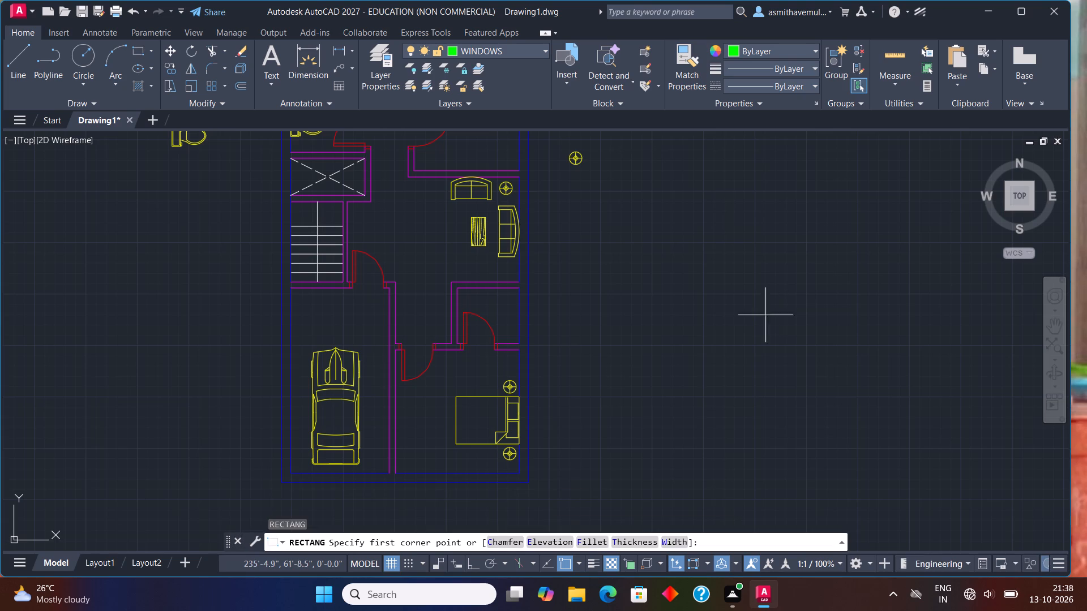
click(698, 368)
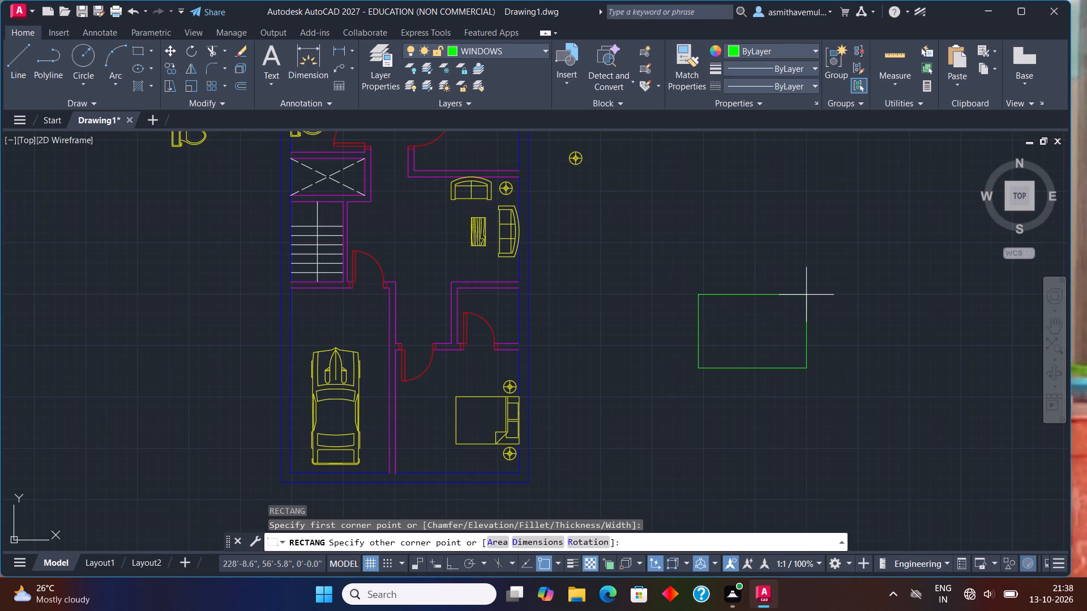
key(d)
key(Return)
key(3)
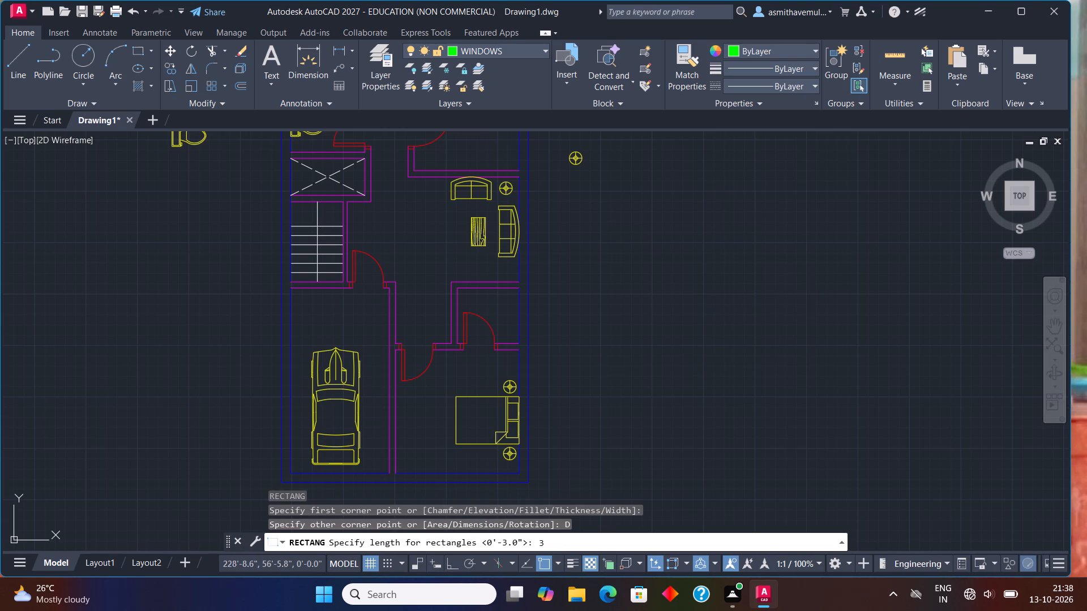
key(apostrophe)
key(Return)
text(9")
key(Return)
scroll(710, 390, up, 1)
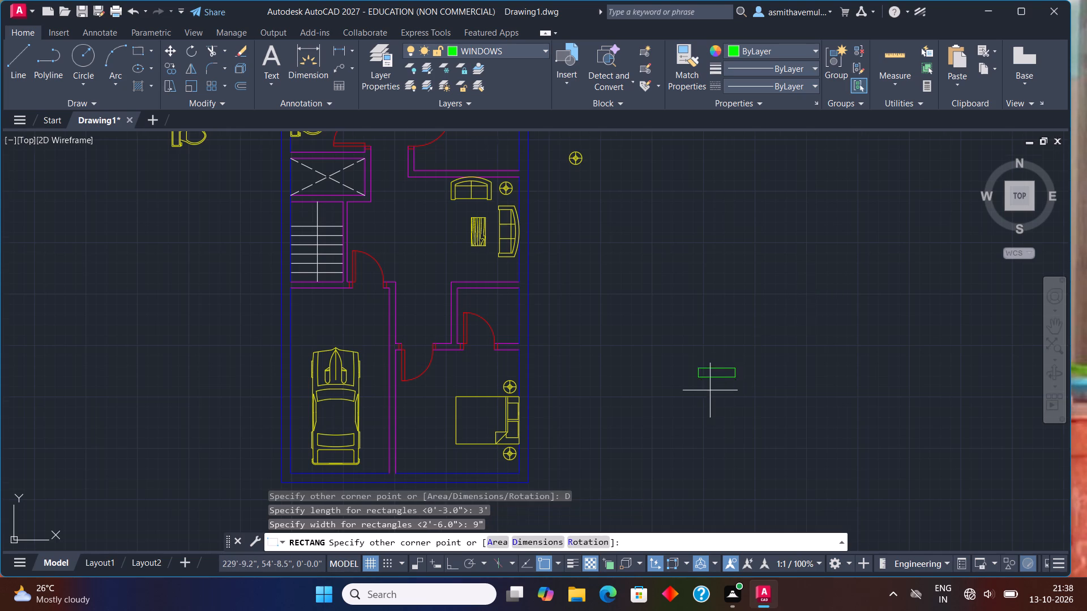
click(709, 391)
Explode the window rectangle into separate lines.
scroll(720, 376, up, 1)
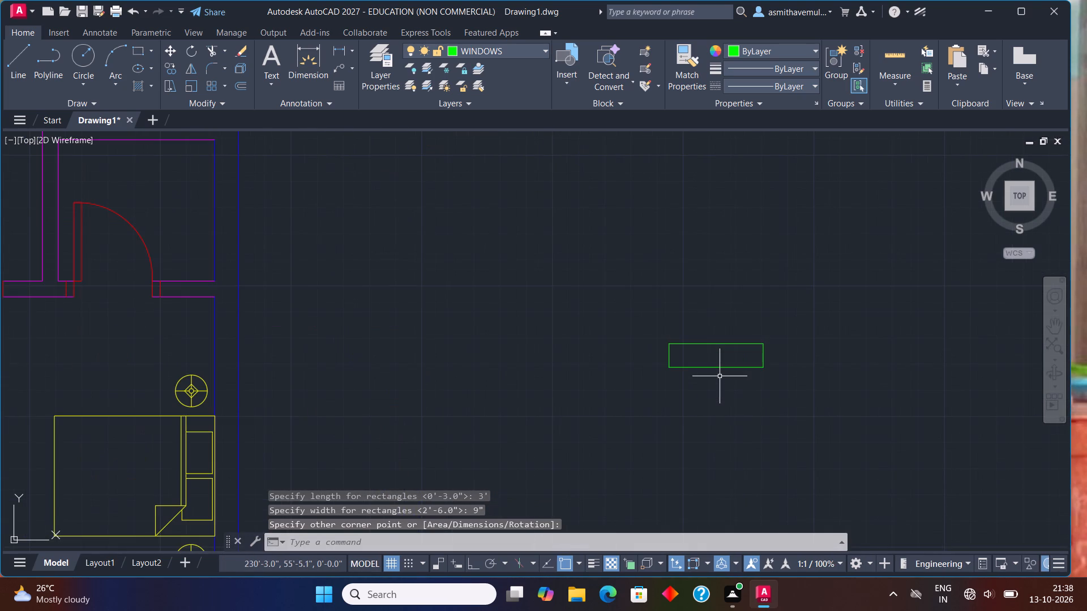
click(720, 369)
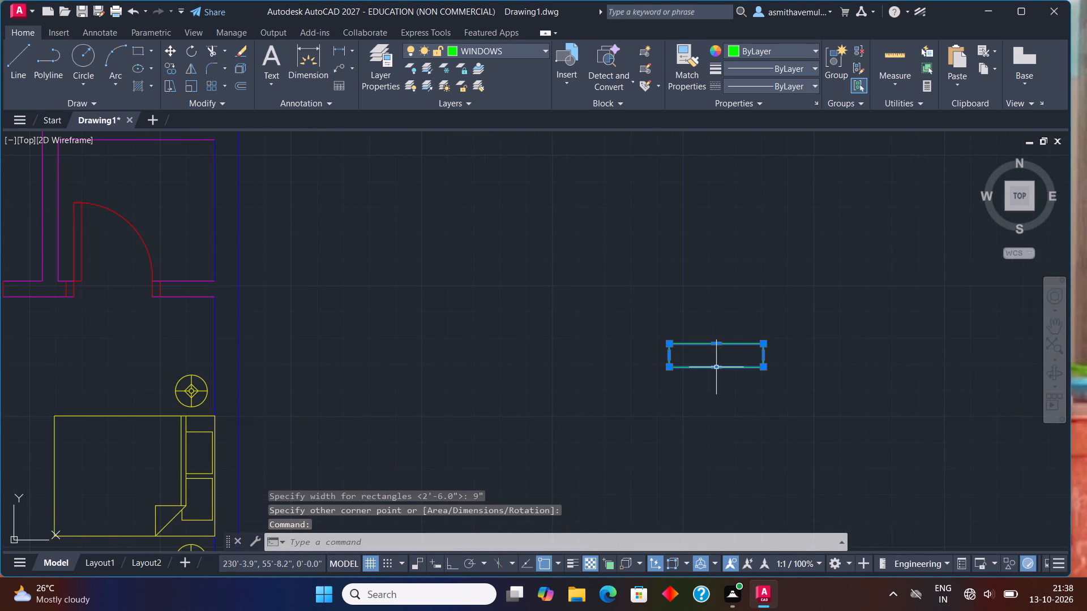
key(x)
key(Return)
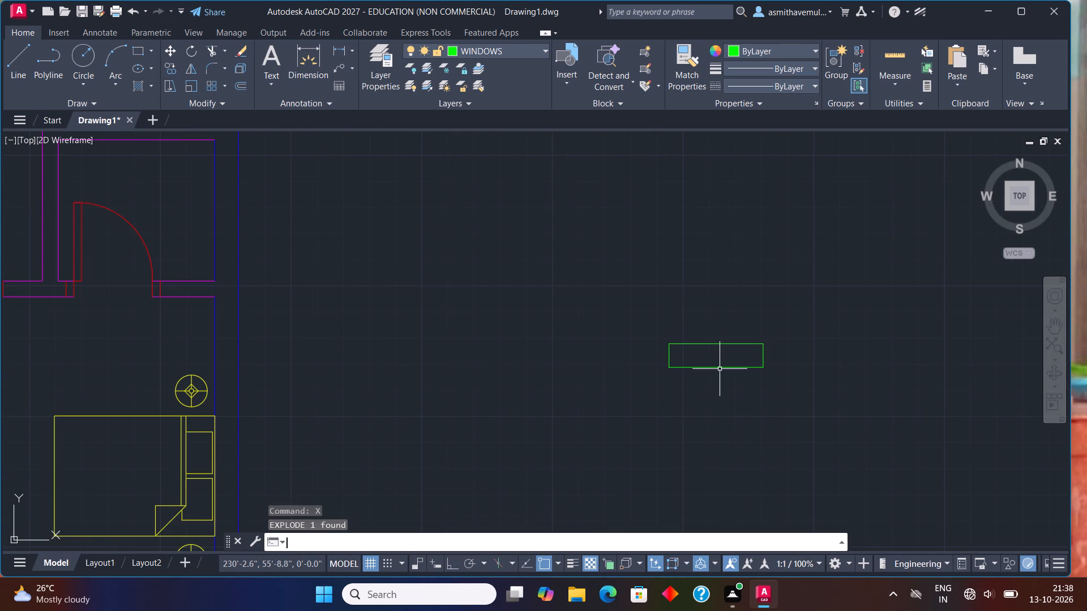
Draw a lengthwise centre line through the window rectangle, joining the midpoints of its two short sides.
key(l)
key(Return)
scroll(662, 369, up, 1)
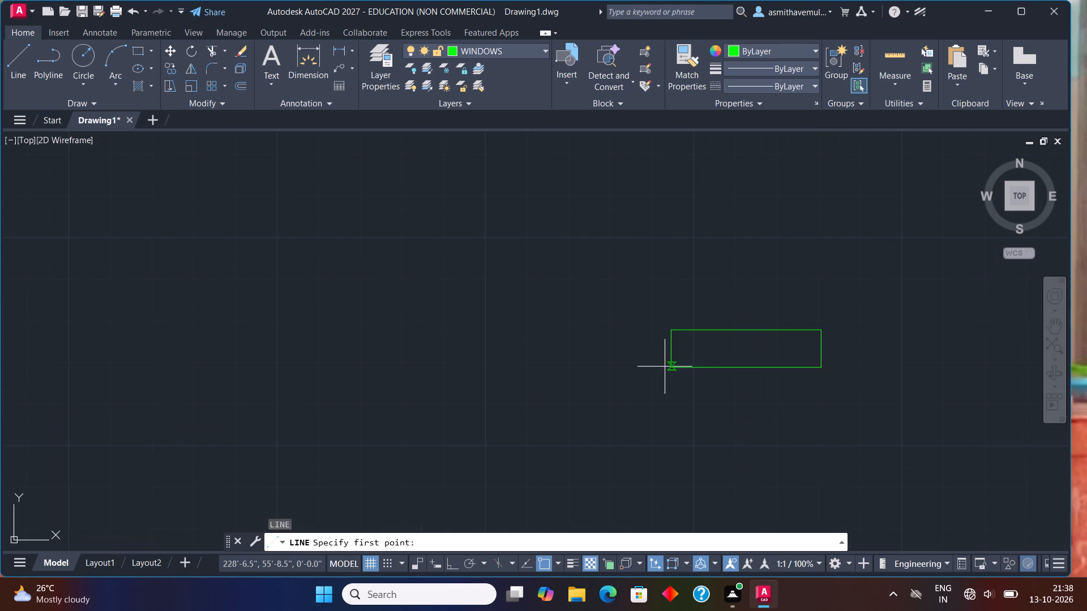
click(671, 346)
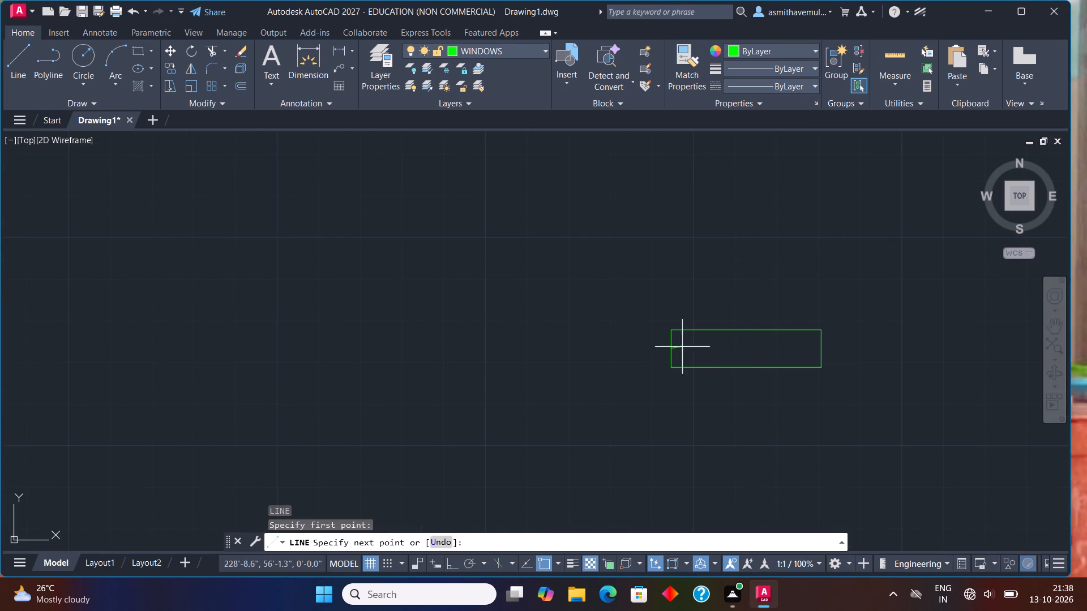
click(818, 347)
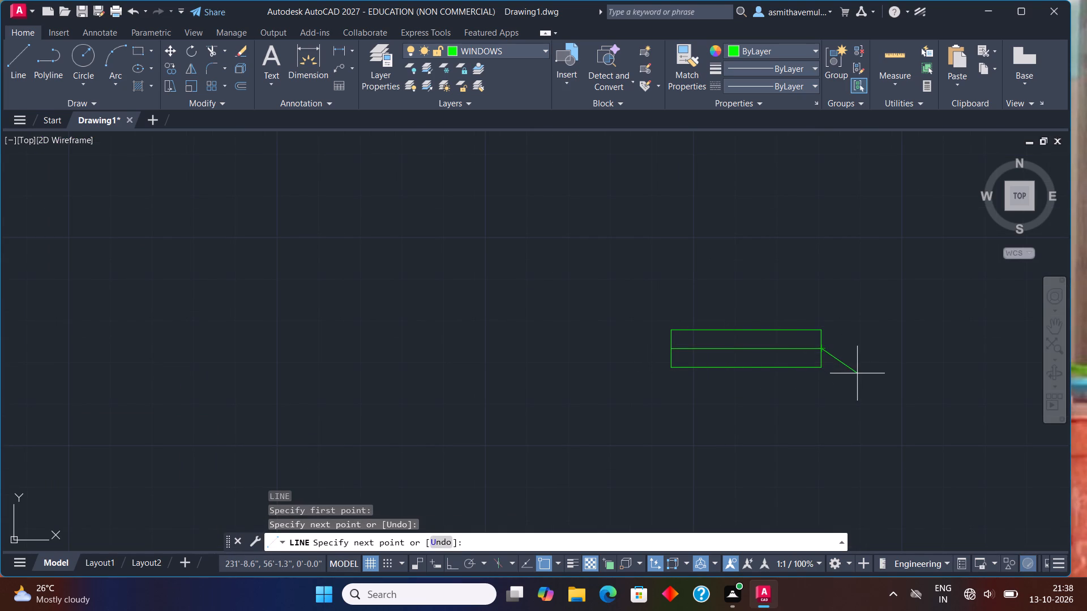
key(Escape)
Offset the window's centre line 3" toward the upper long side, and both short sides 3" outward.
key(o)
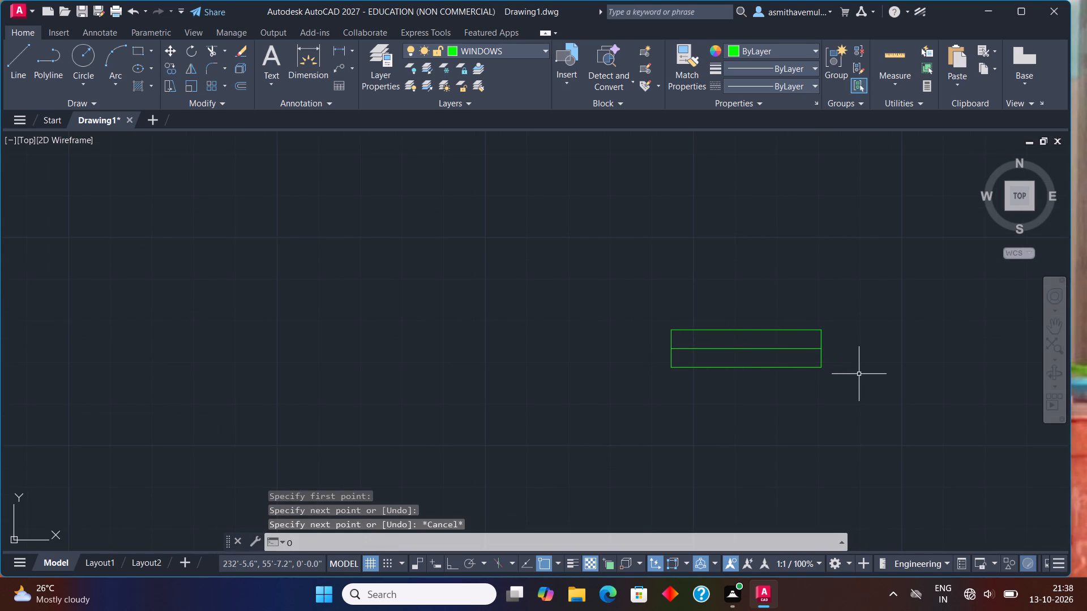
key(Return)
text(3")
key(Return)
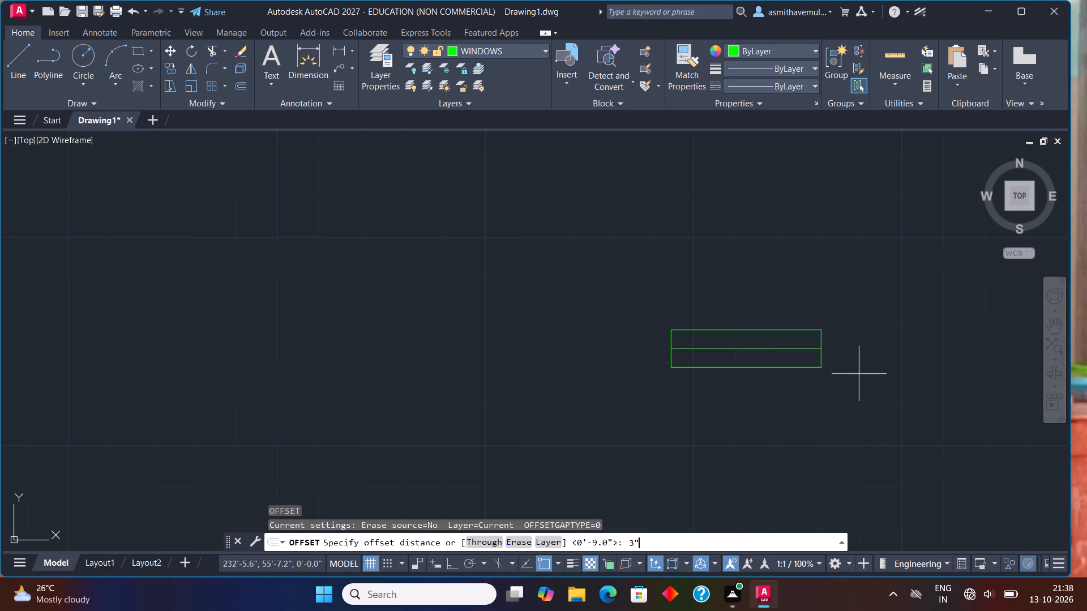
scroll(827, 350, up, 1)
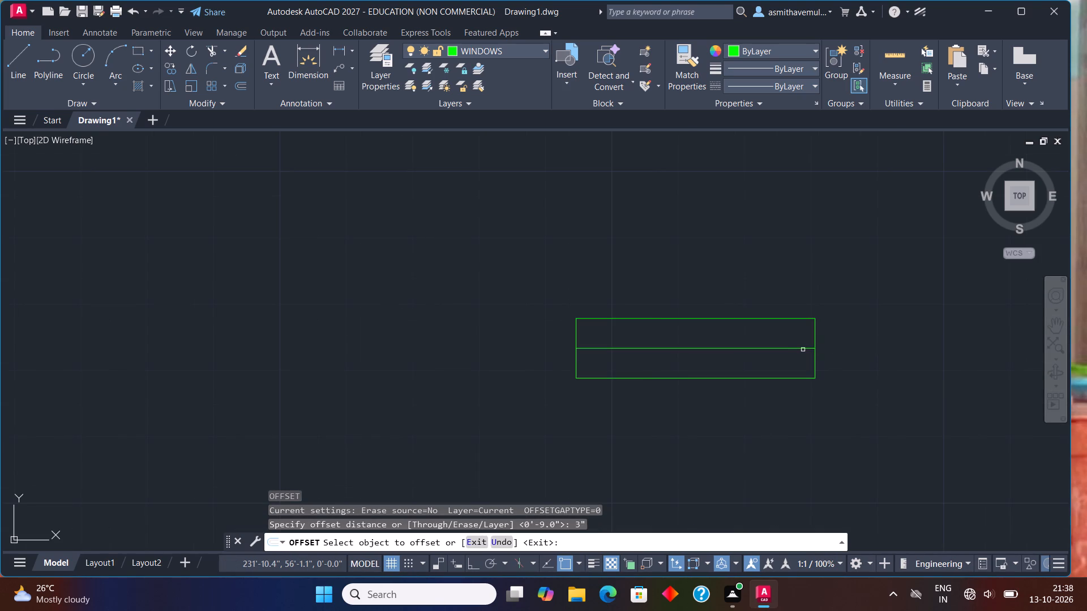
click(802, 349)
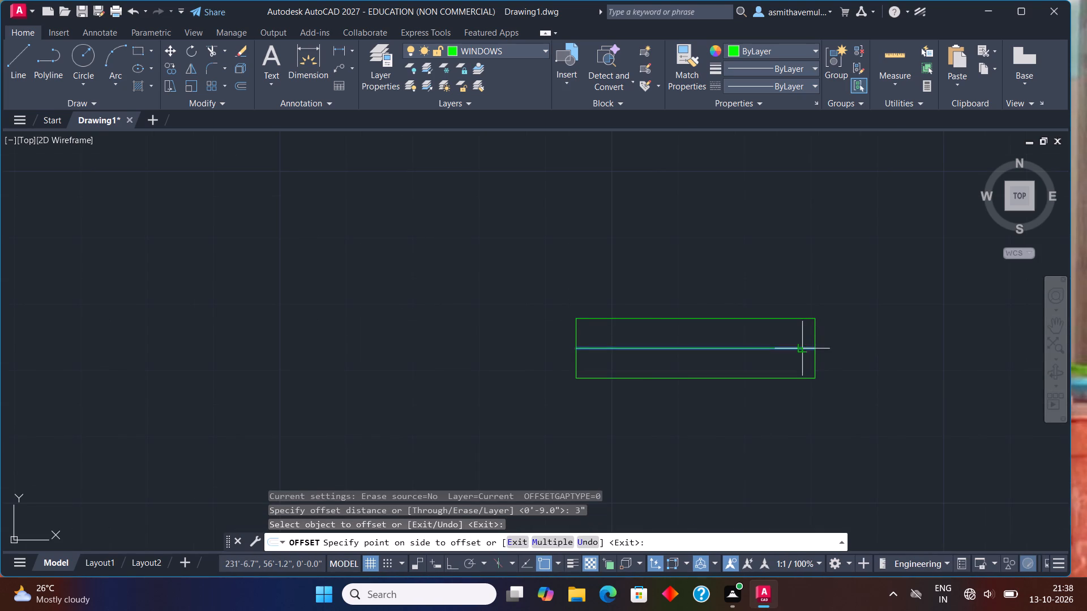
click(799, 354)
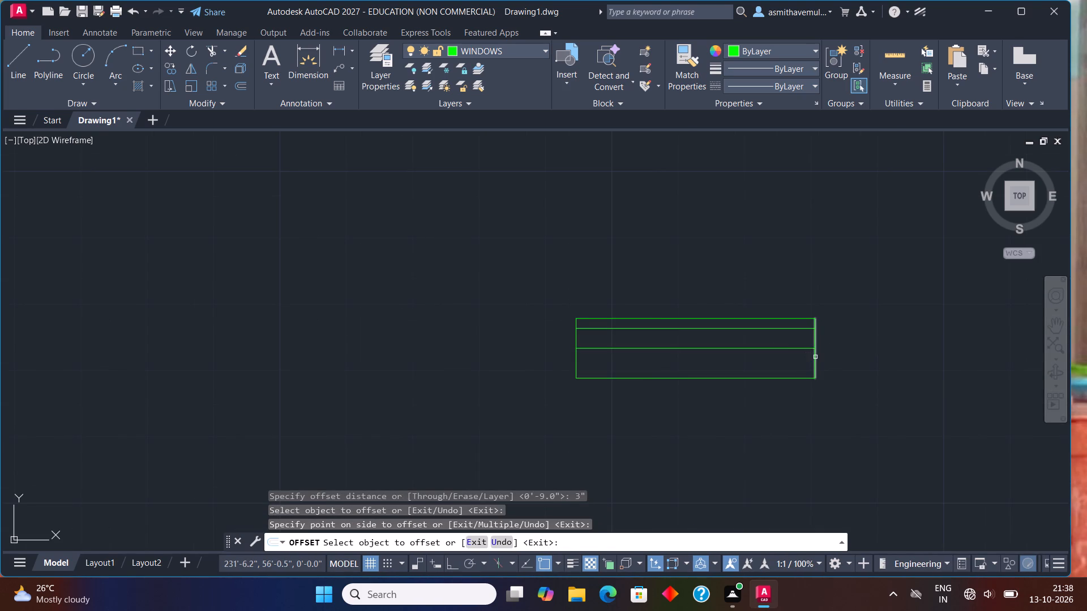
click(816, 358)
click(845, 362)
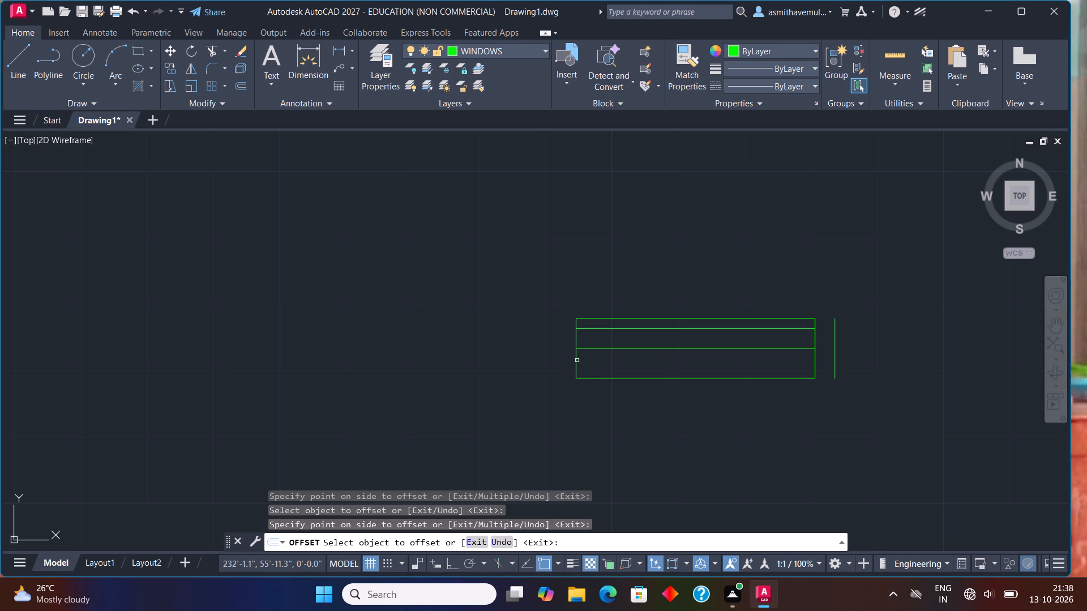
click(576, 360)
click(501, 359)
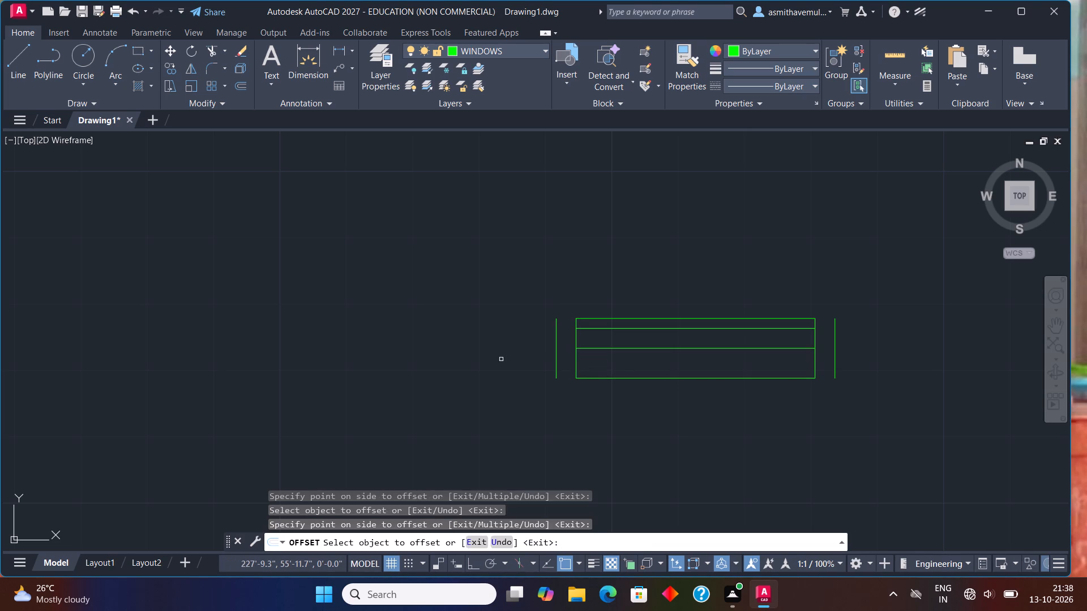
key(Escape)
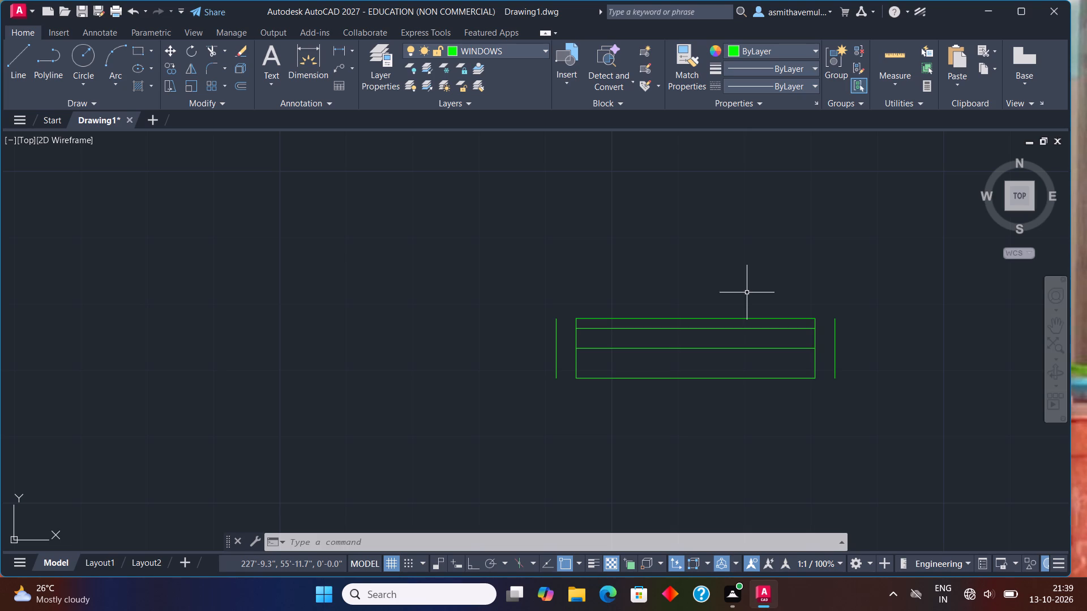
Rotate the complete window symbol 90° counterclockwise about the upper end of its outer end line, with Ortho on.
scroll(739, 294, down, 3)
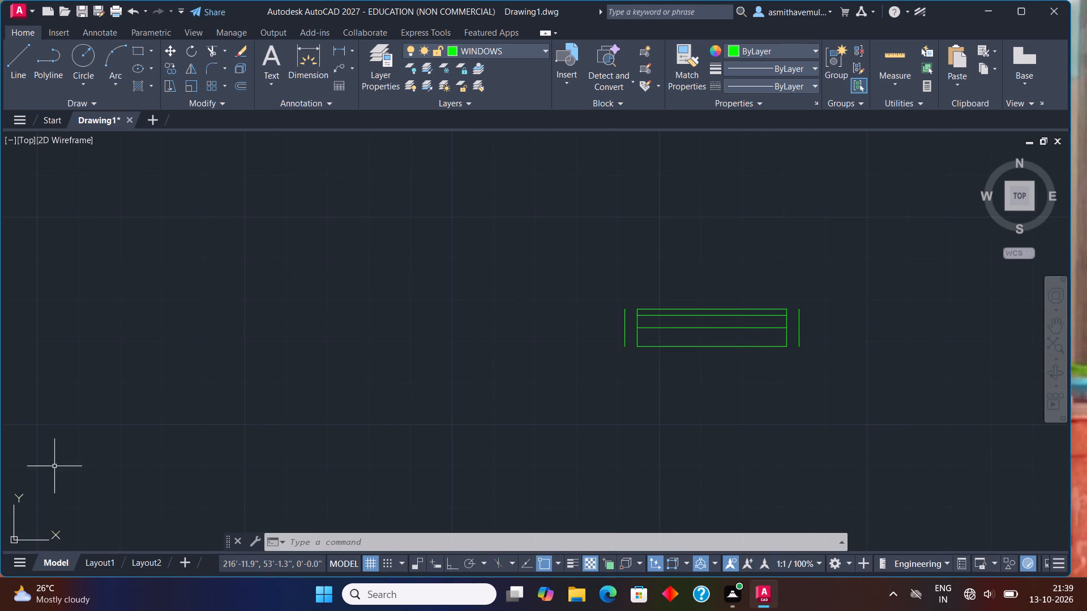
scroll(156, 376, down, 3)
middle_drag(161, 378, 323, 378)
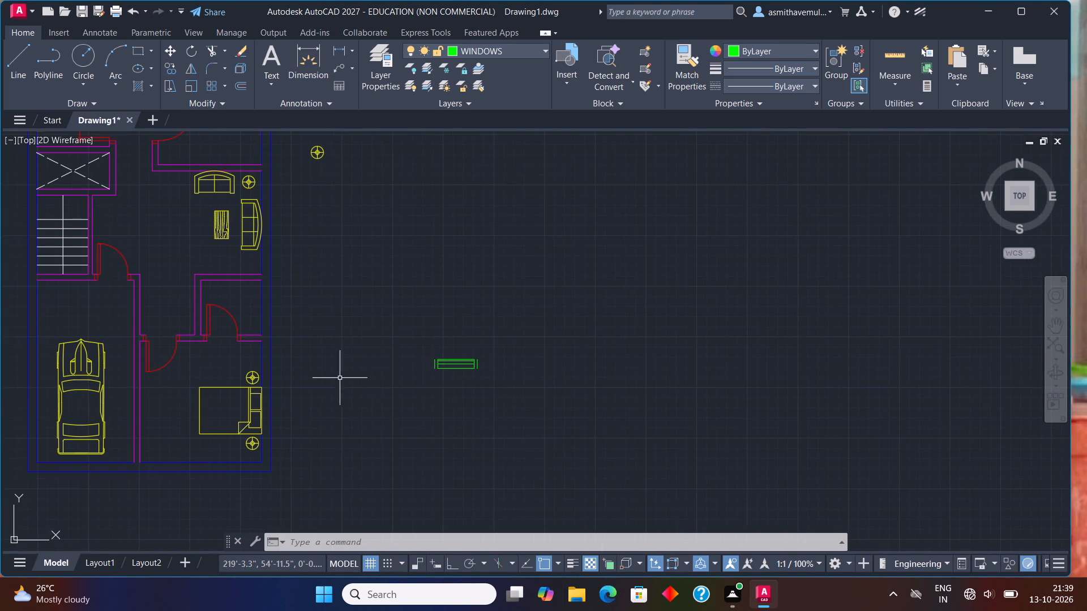
drag(550, 325, 506, 390)
text(RO)
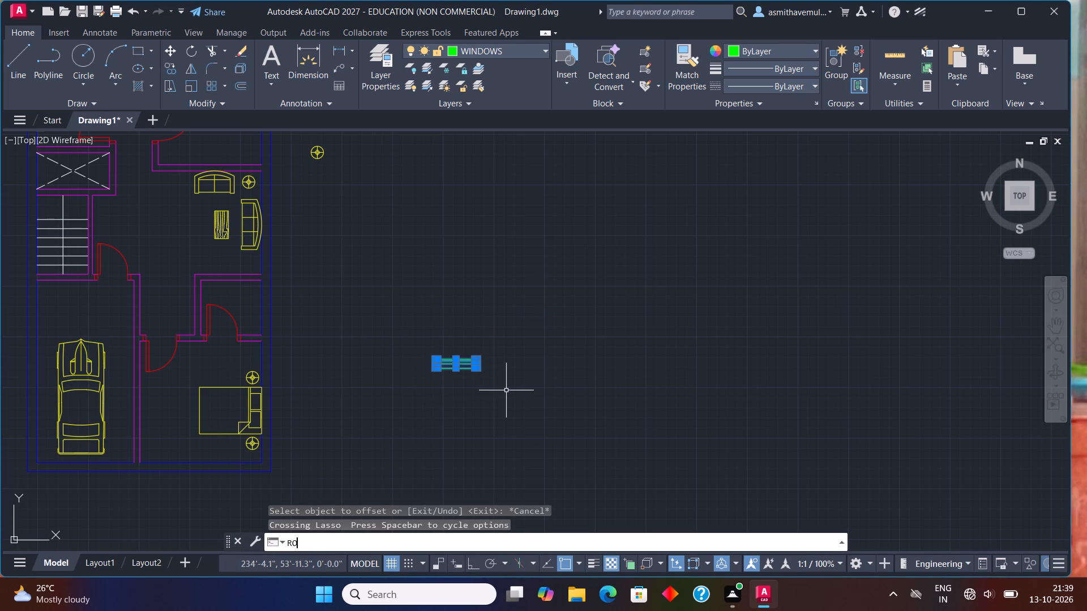
key(Return)
scroll(489, 363, up, 1)
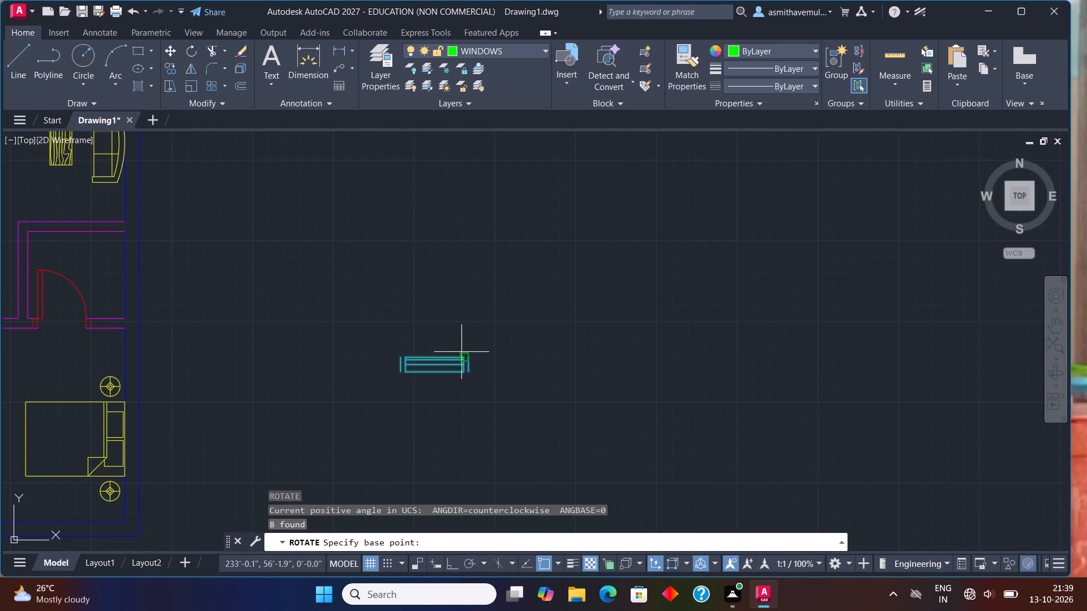
click(468, 361)
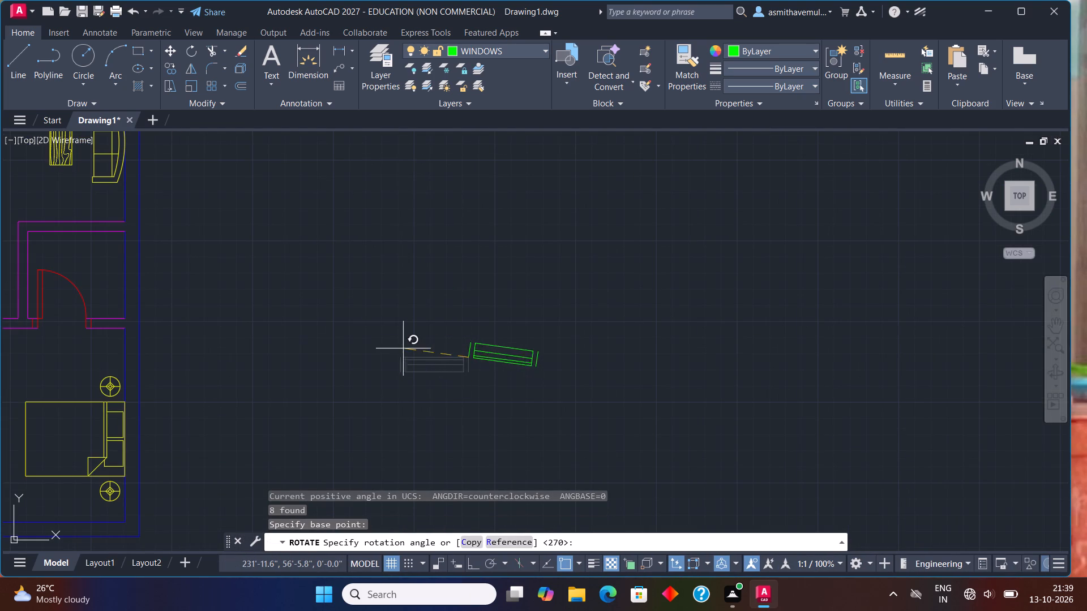
key(F8)
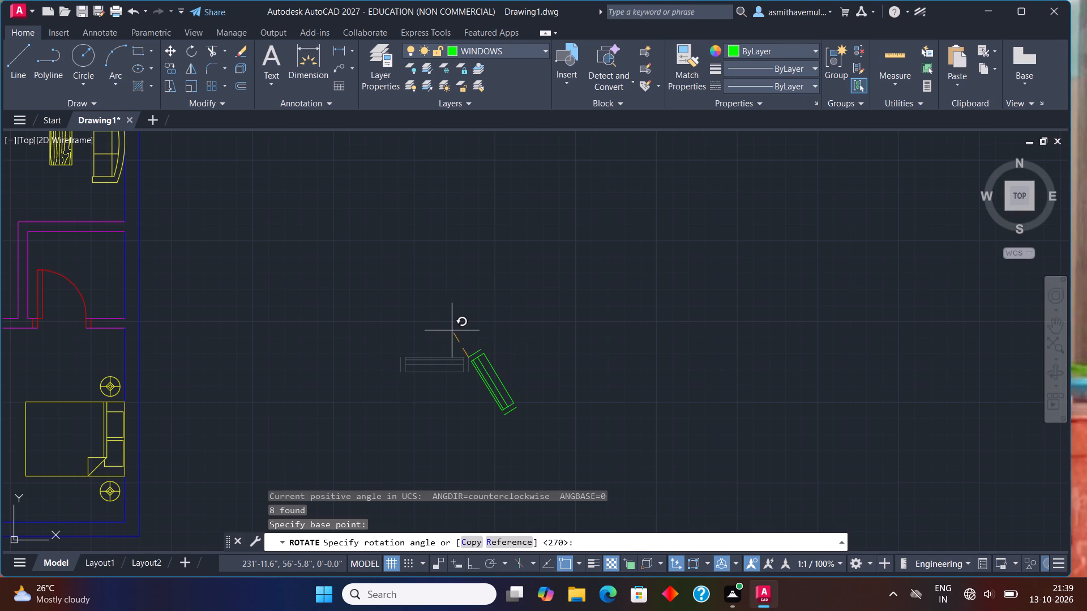
click(459, 330)
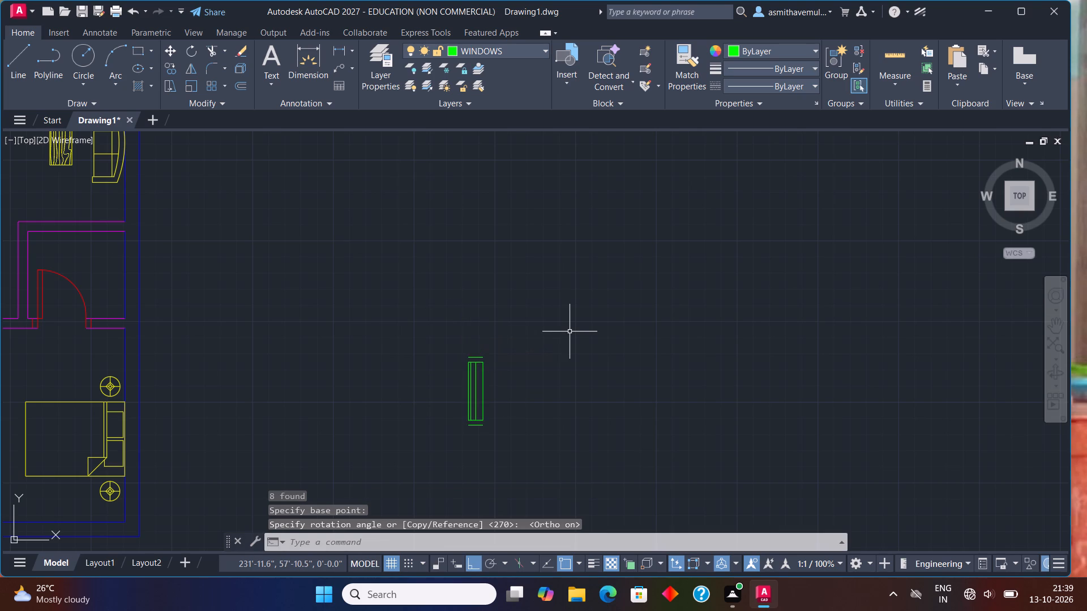
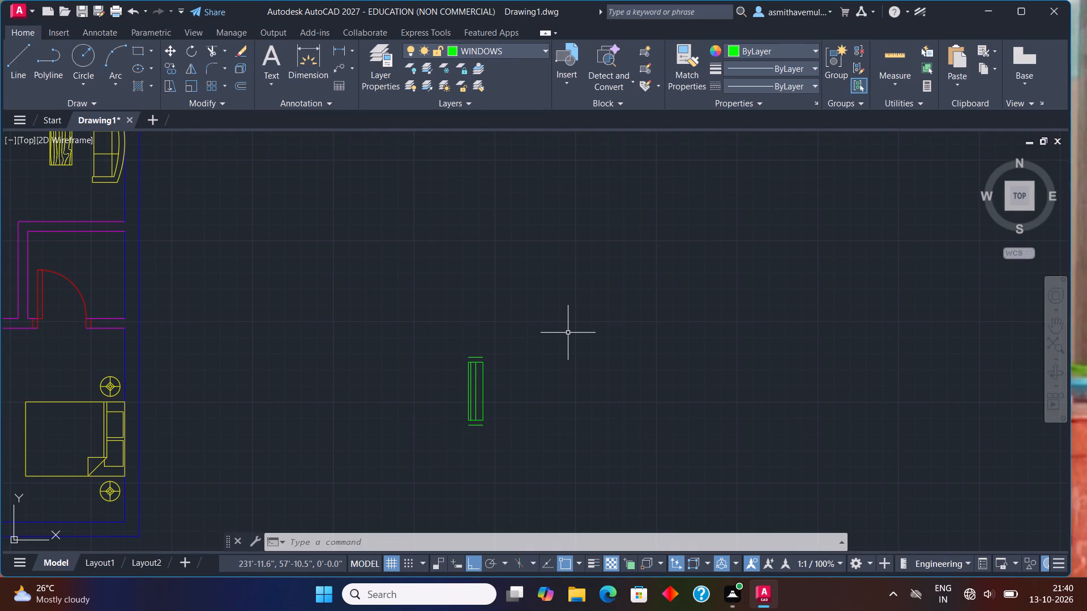
Copy the vertical window symbol by its upper-left endpoint into the right exterior wall, behind the upper bedroom's bed, with Ortho off.
drag(528, 317, 392, 420)
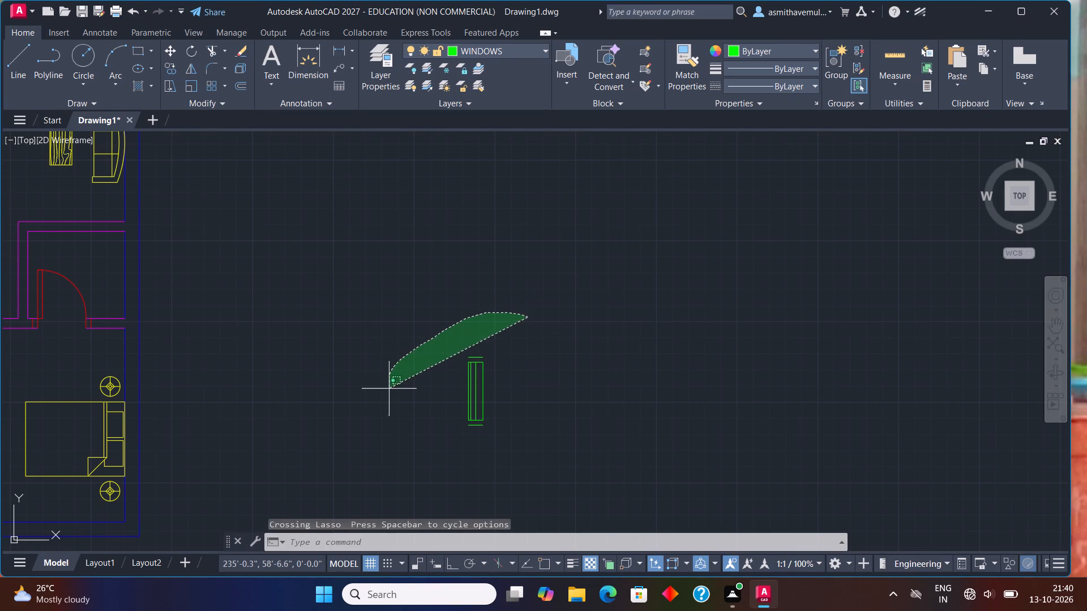
drag(392, 420, 471, 500)
text(COPY)
key(Return)
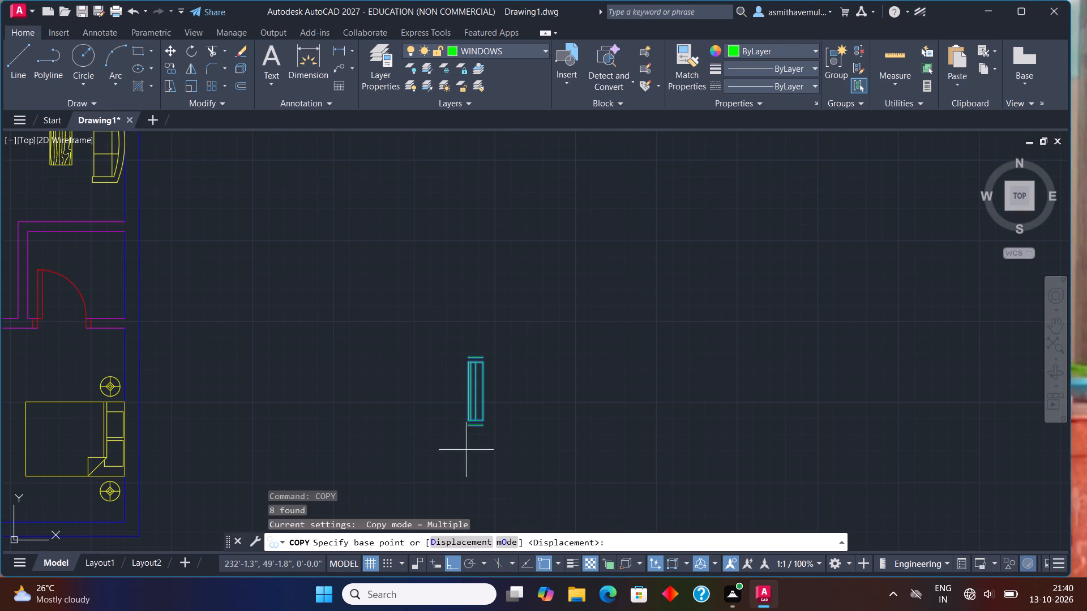
click(467, 355)
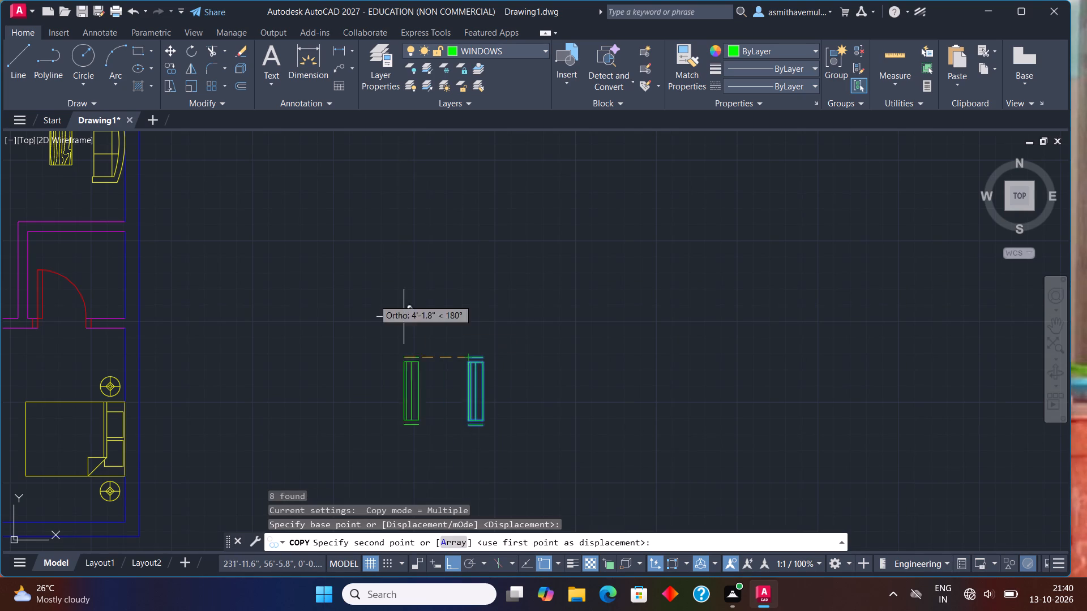
scroll(333, 275, down, 1)
middle_drag(311, 273, 585, 330)
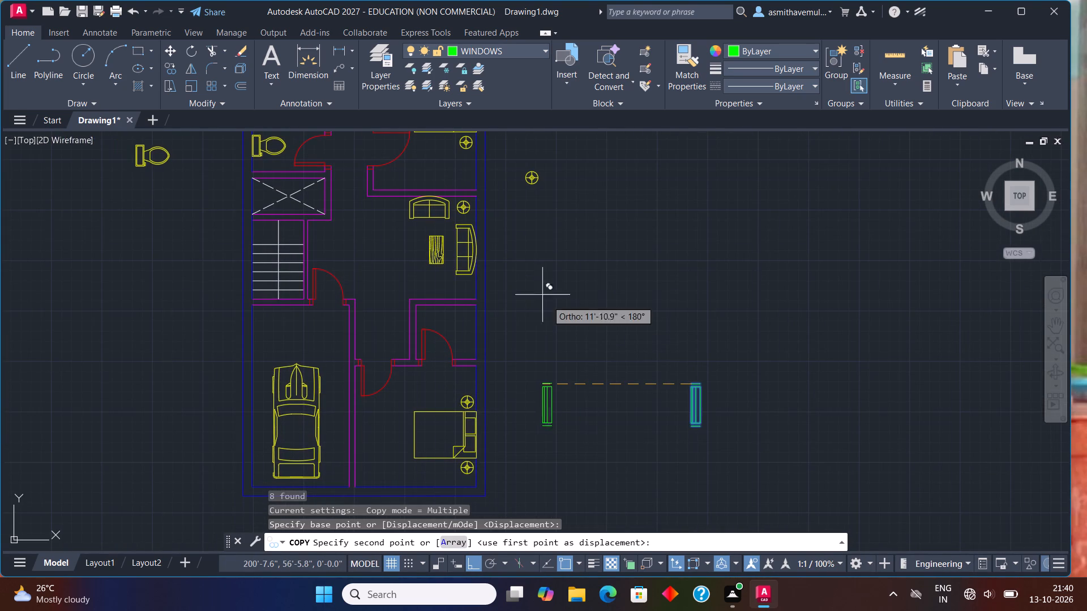
middle_drag(517, 261, 520, 273)
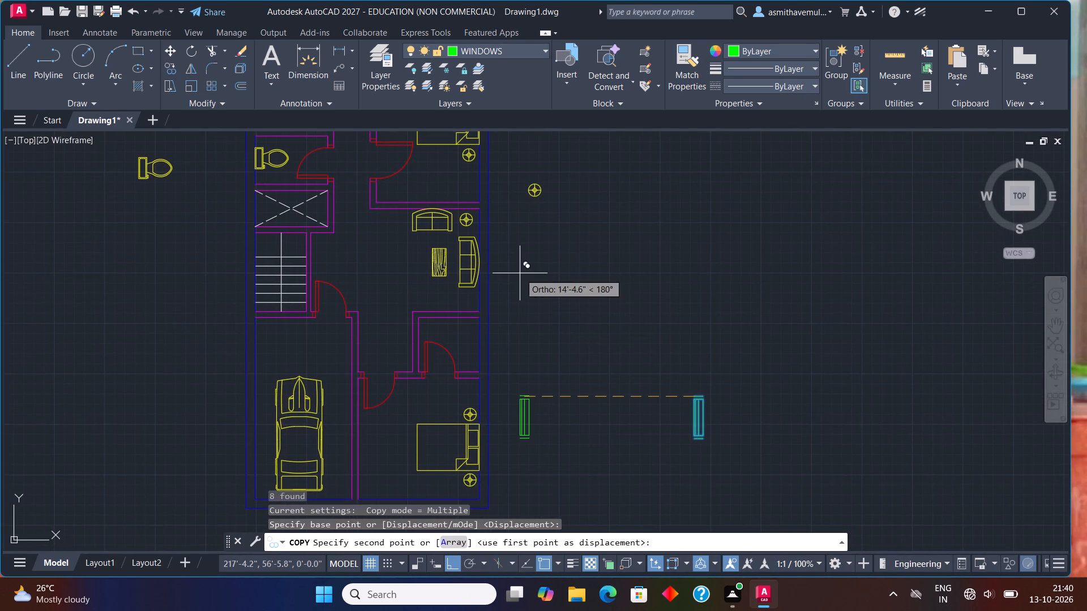
key(F9)
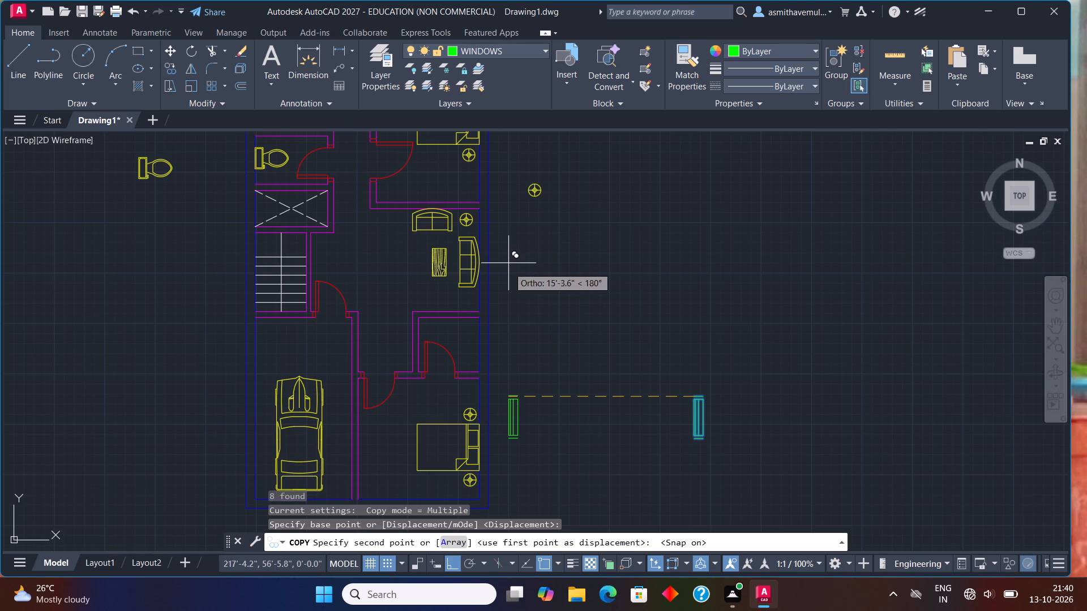
key(F8)
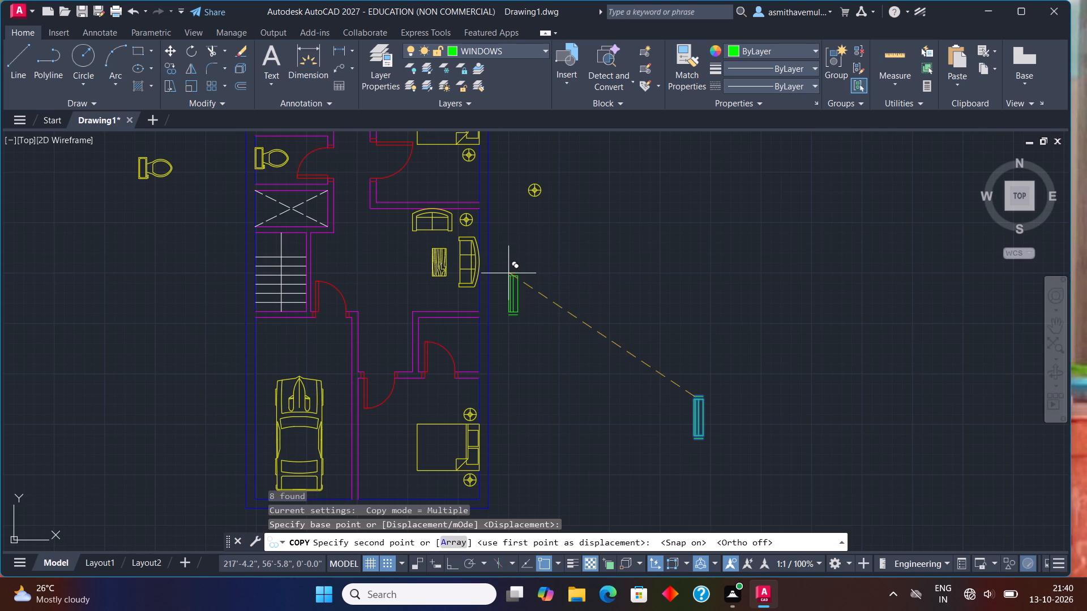
scroll(498, 290, up, 3)
scroll(478, 335, down, 1)
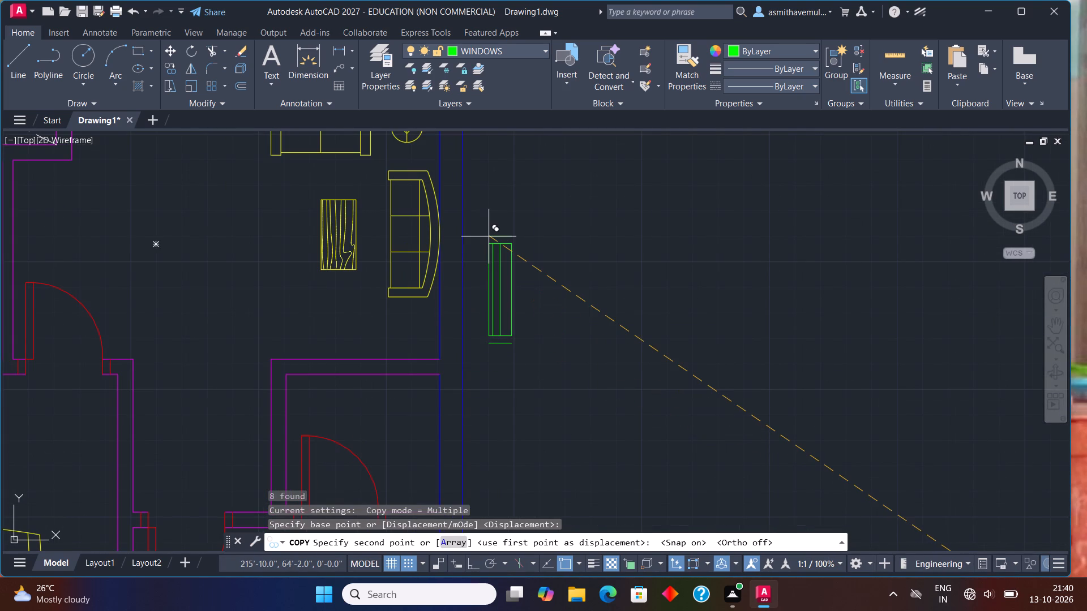
key(F9)
scroll(483, 243, down, 1)
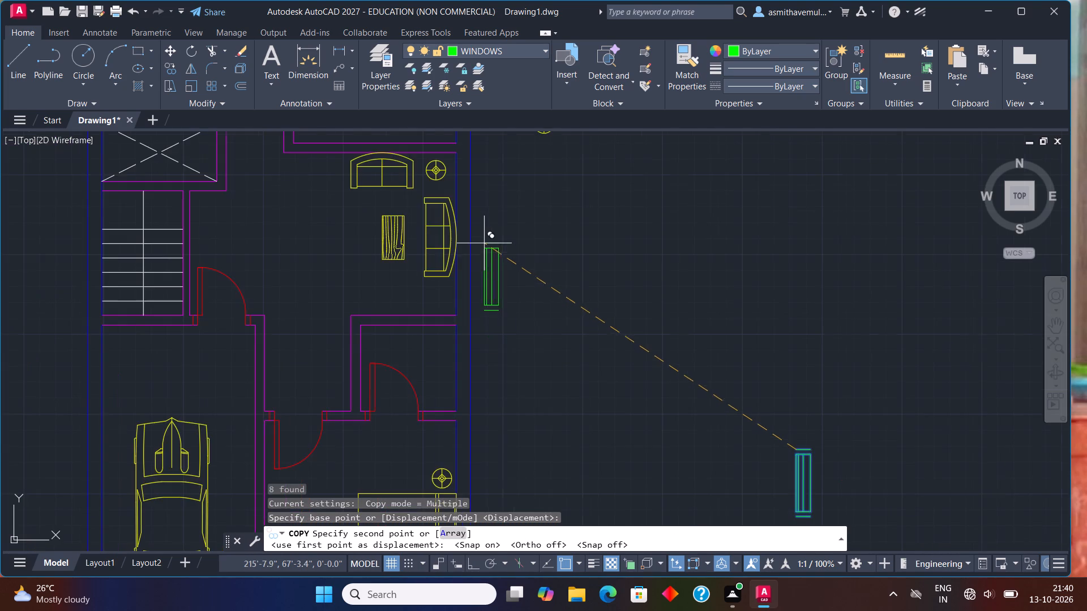
scroll(485, 248, down, 1)
middle_drag(489, 253, 617, 369)
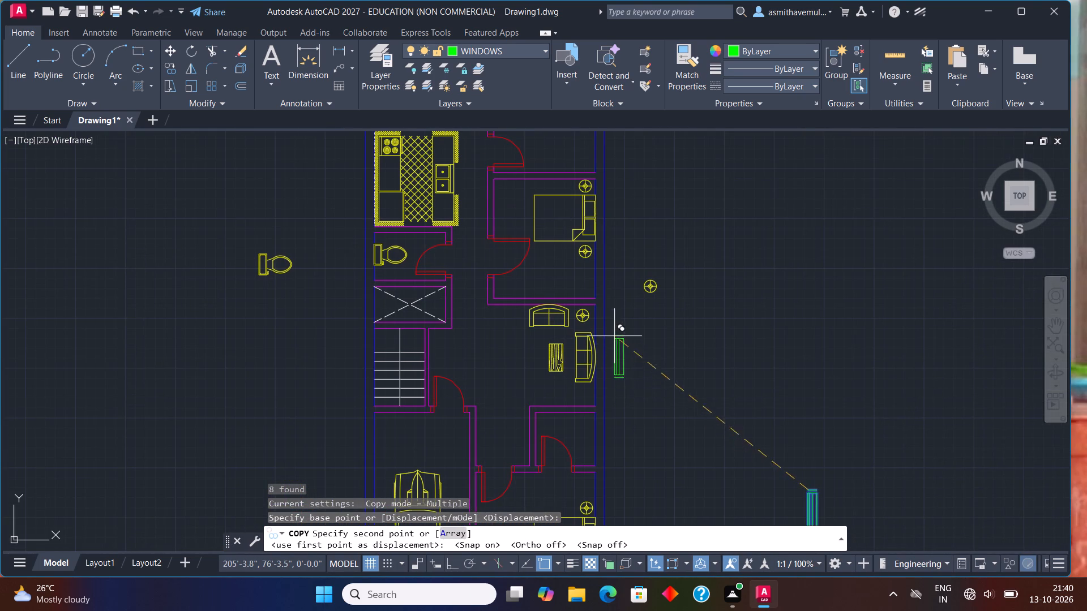
middle_drag(600, 284, 611, 382)
scroll(610, 324, up, 3)
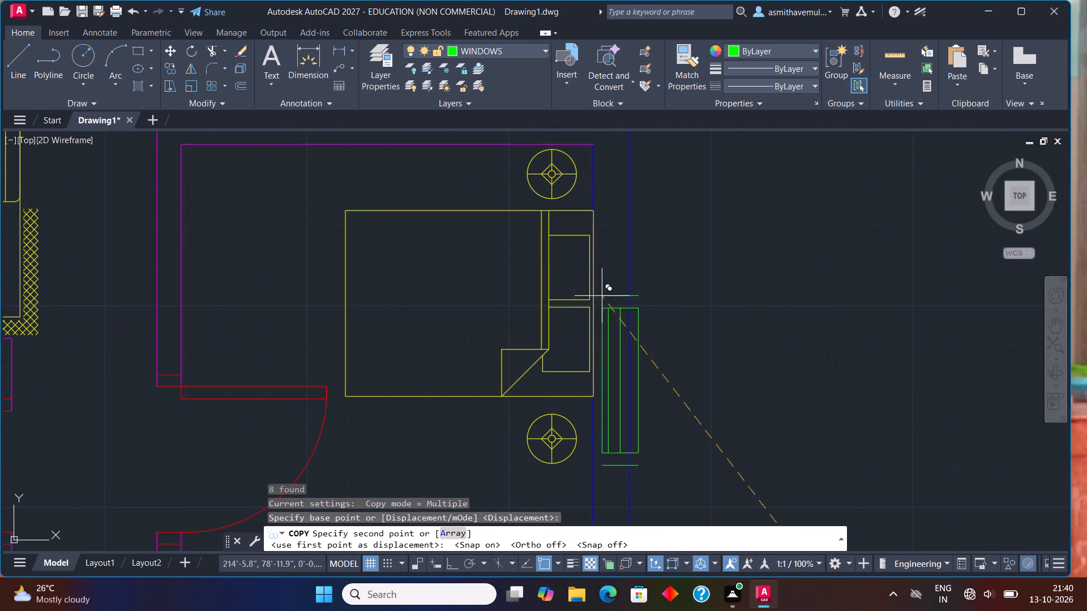
scroll(592, 201, up, 2)
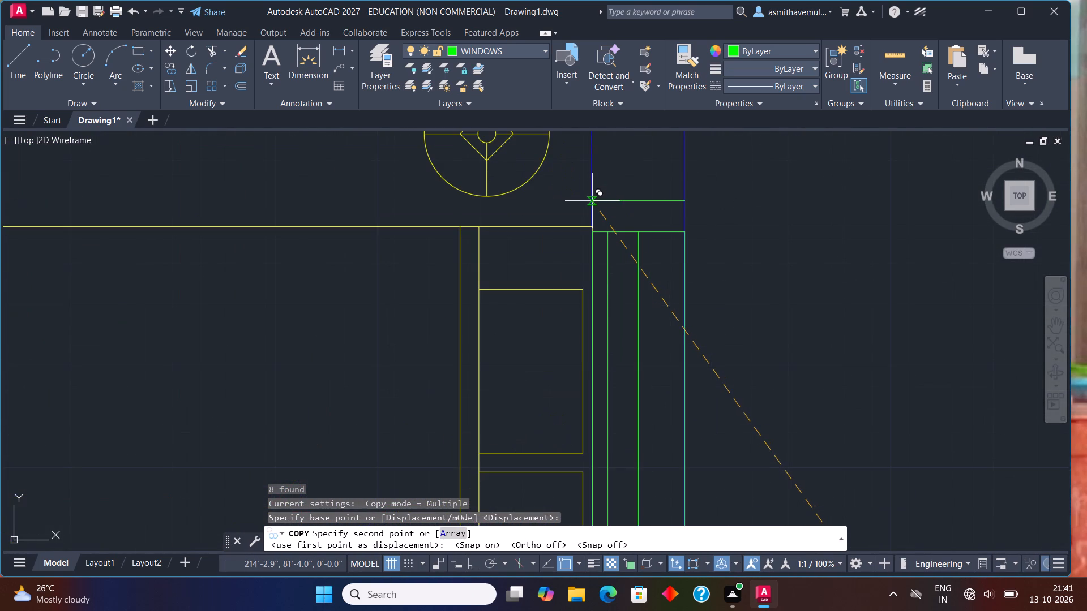
click(592, 201)
Place a second copy of the vertical window in the right exterior wall behind the living room sofa, and end the copying.
scroll(630, 213, down, 4)
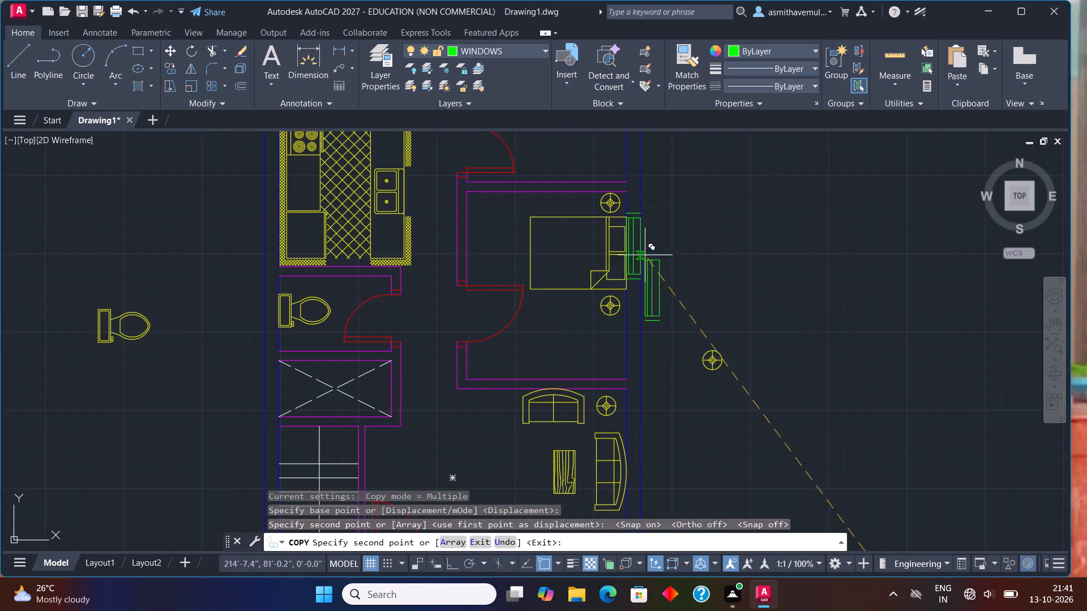
middle_drag(657, 320, 673, 112)
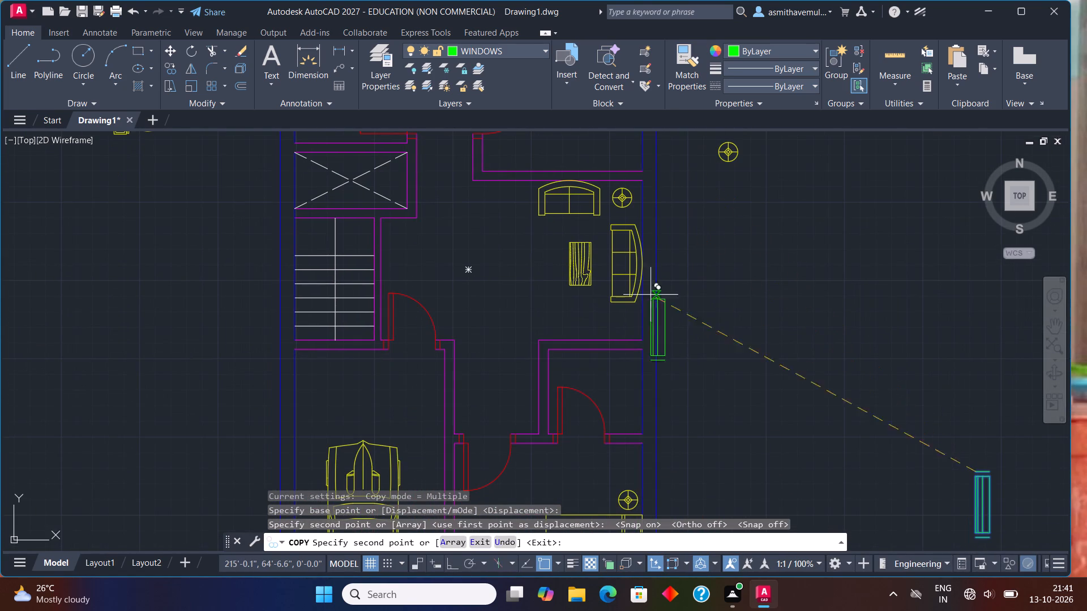
middle_drag(646, 405, 636, 266)
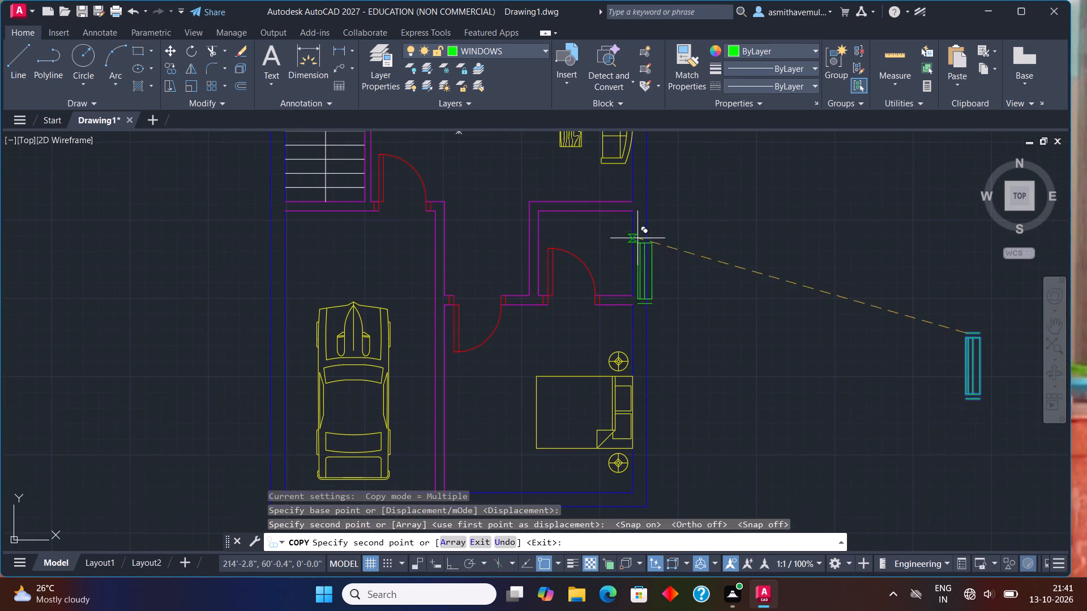
middle_drag(640, 197, 572, 452)
scroll(547, 338, up, 1)
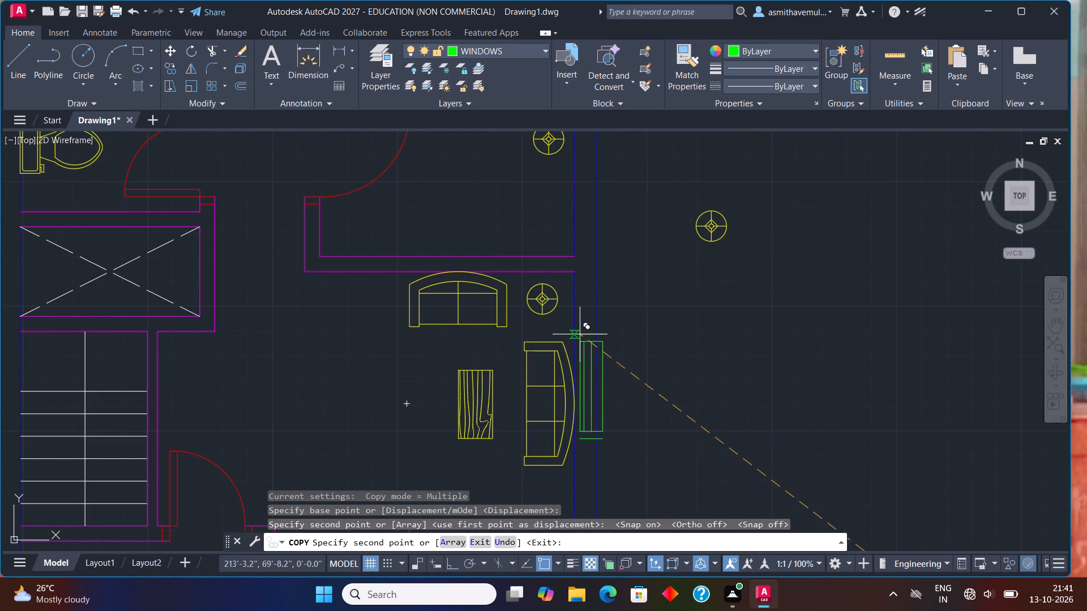
scroll(574, 349, up, 2)
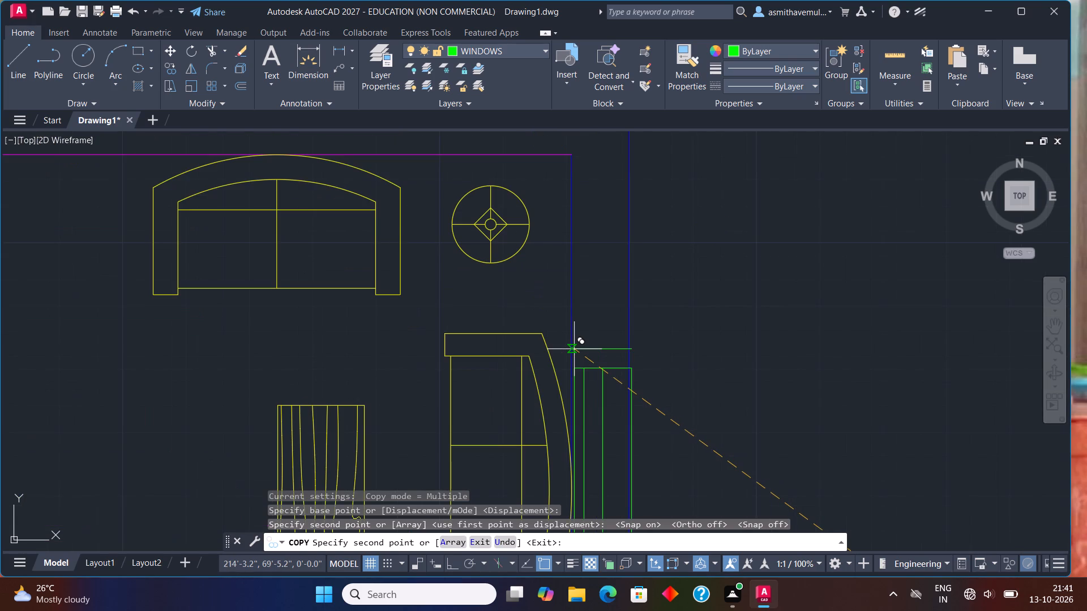
click(571, 349)
scroll(600, 338, down, 4)
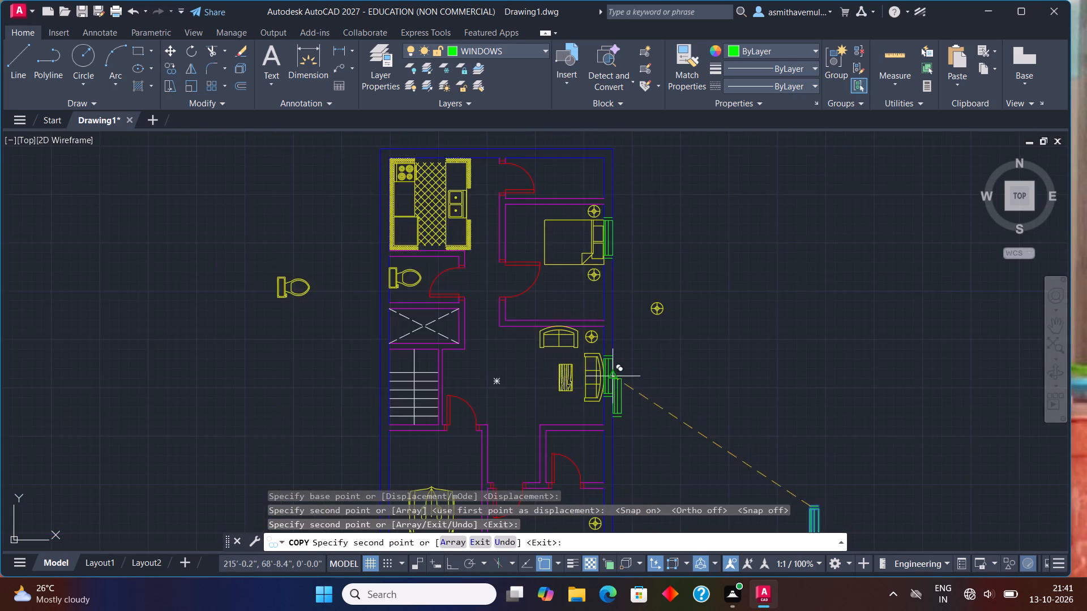
scroll(619, 394, down, 1)
middle_drag(619, 396, 618, 195)
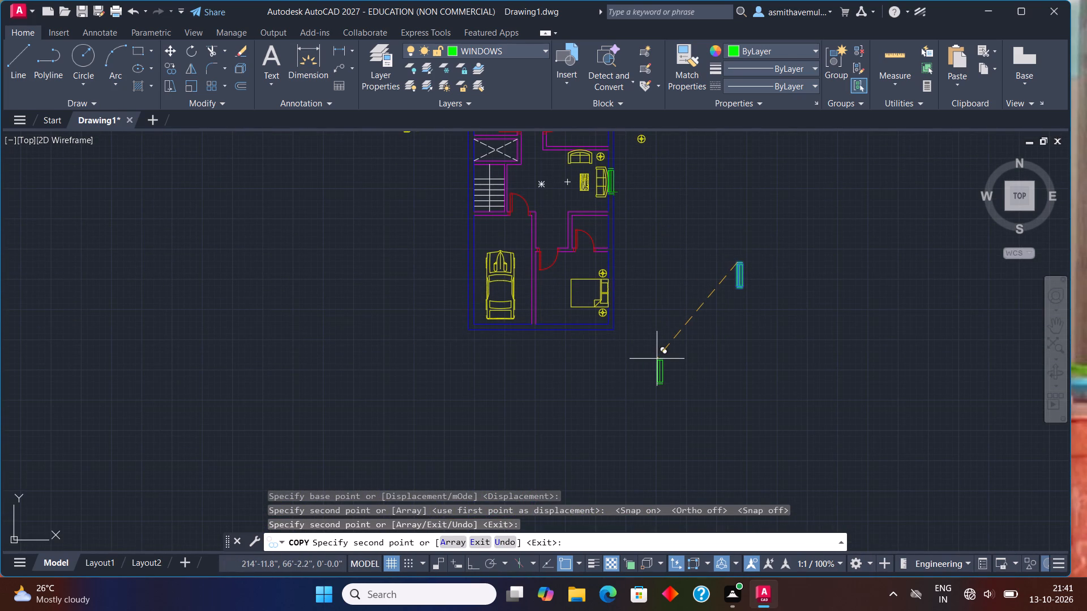
key(Escape)
Rotate the original window symbol outside the plan 90° clockwise about its upper-left endpoint, with Ortho on.
scroll(682, 299, up, 2)
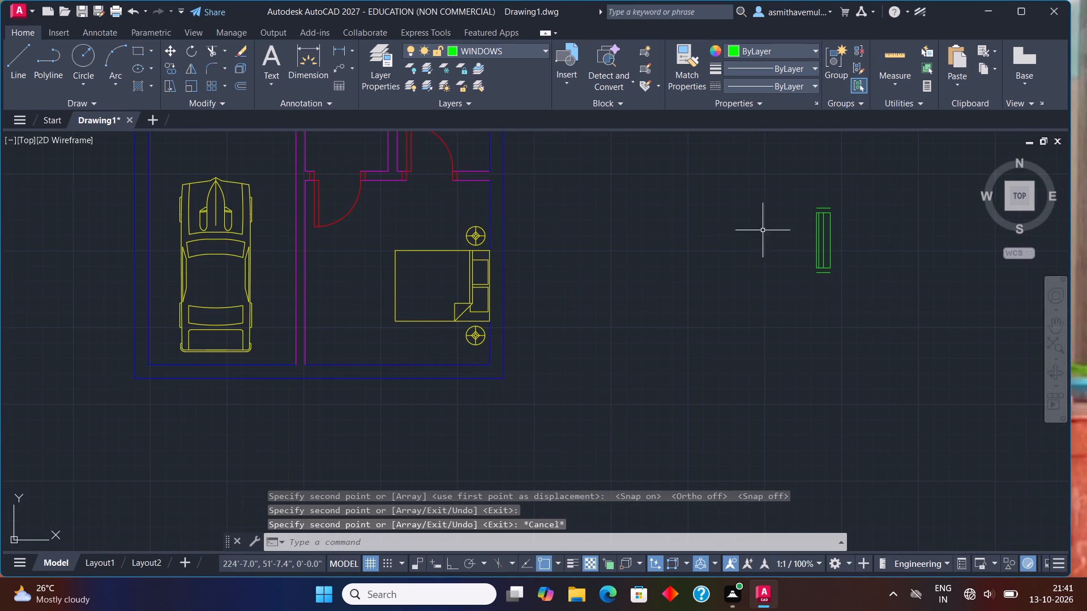
drag(843, 190, 848, 383)
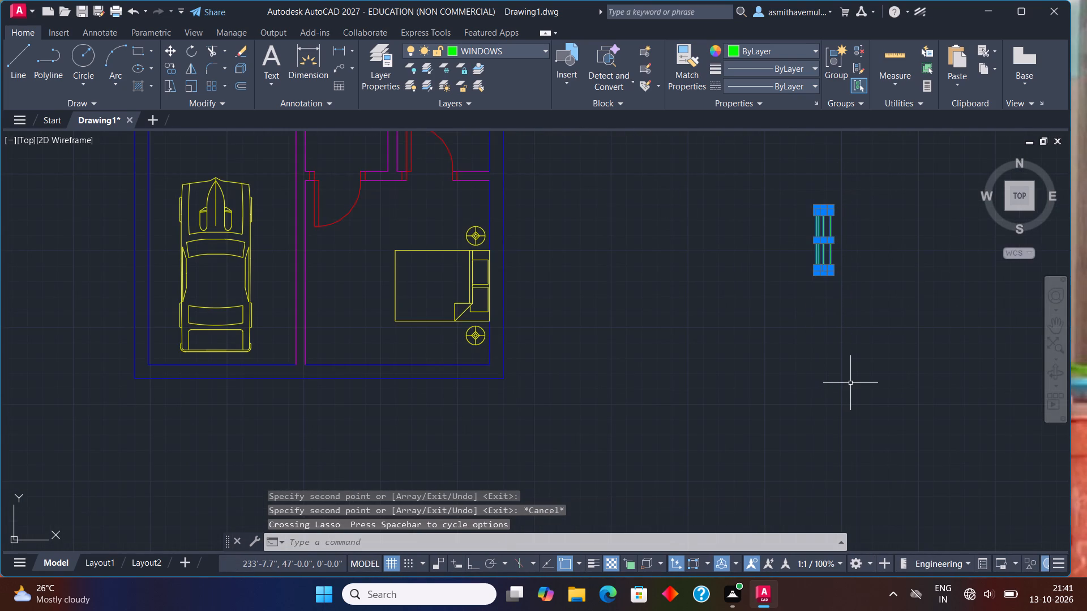
text(RO)
key(Return)
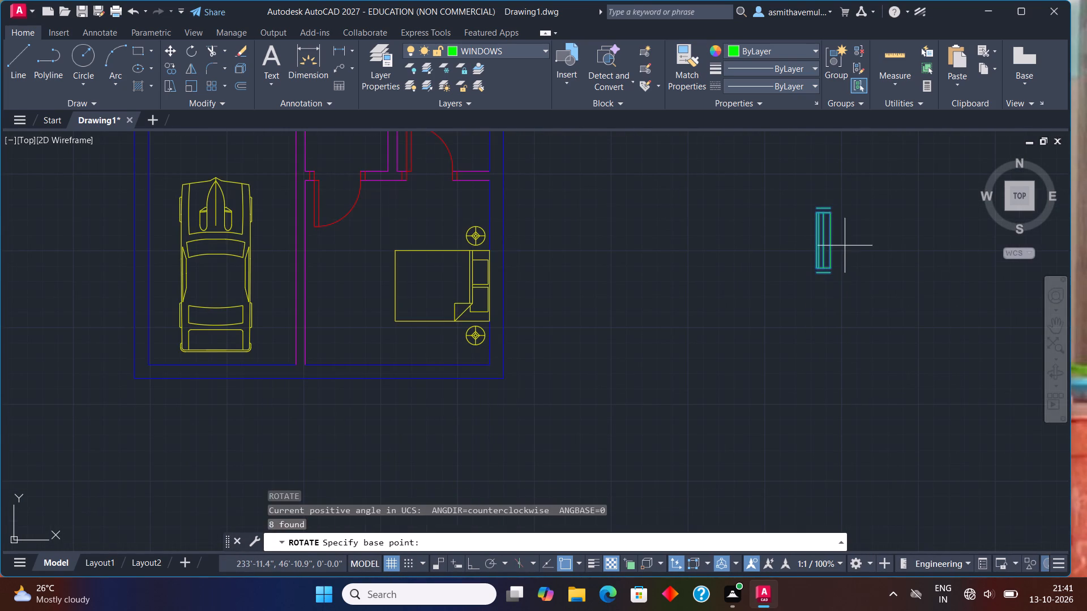
click(811, 204)
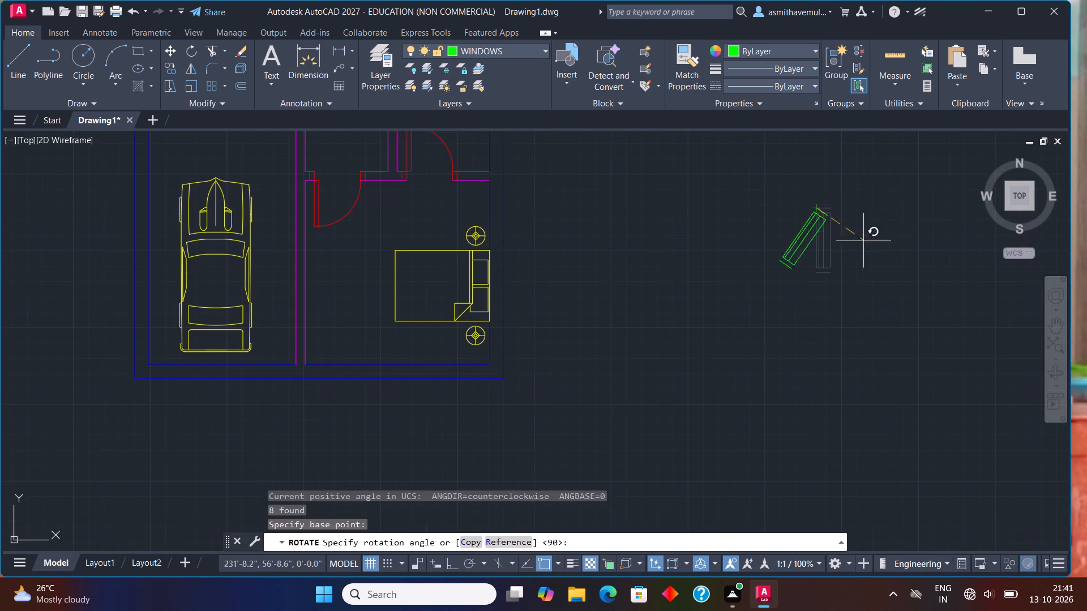
key(F9)
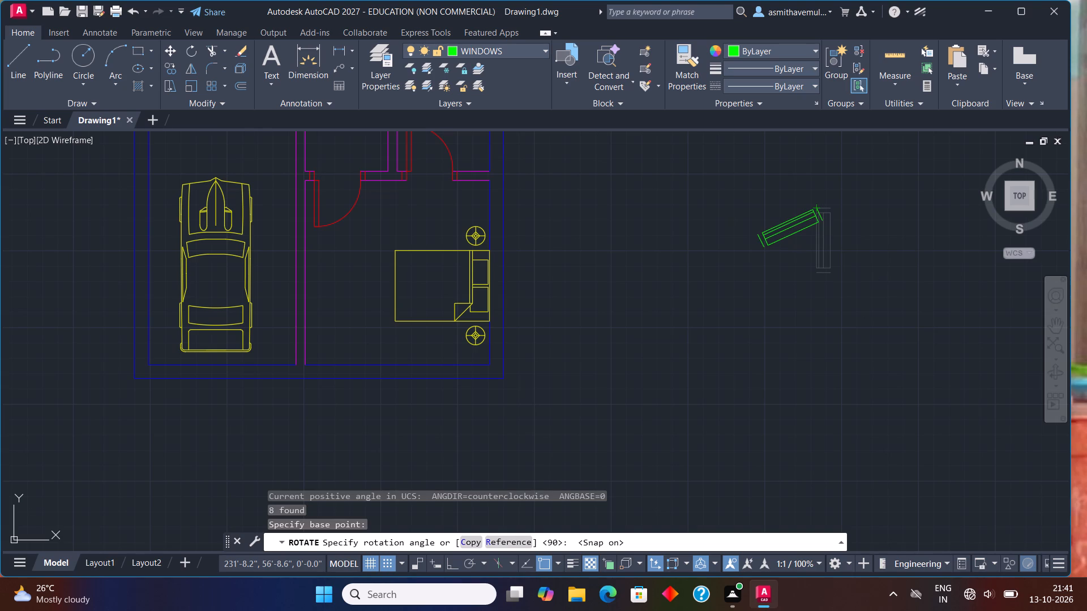
key(F9)
key(F8)
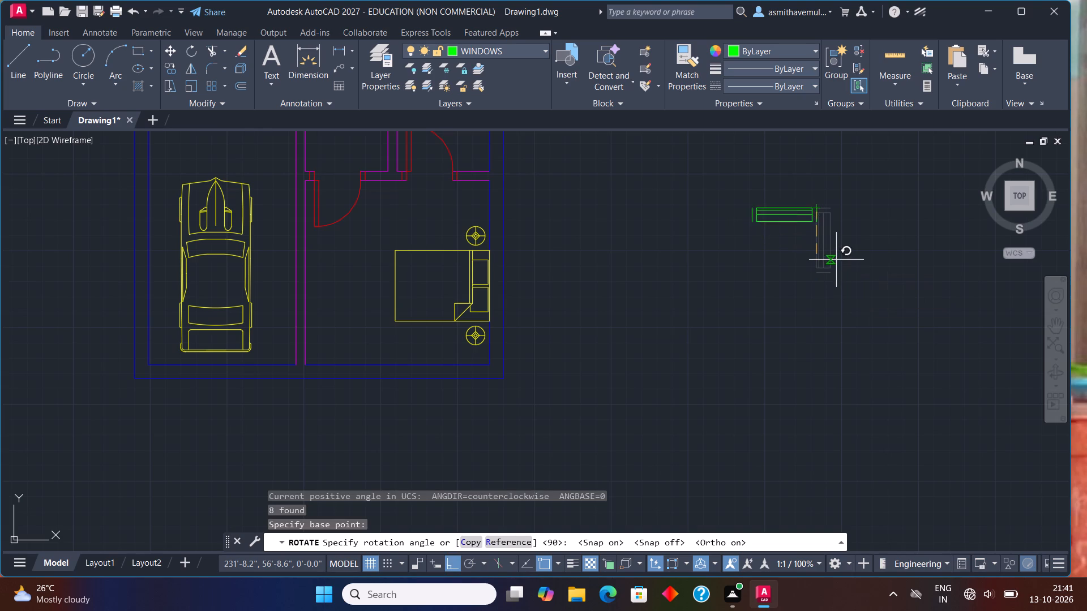
click(794, 243)
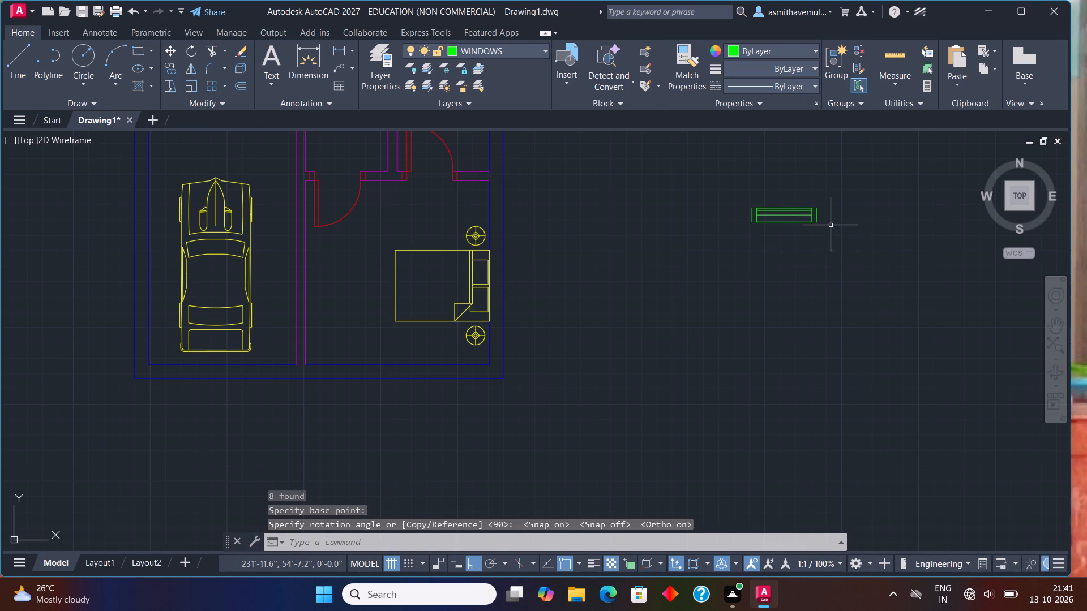
Copy the horizontal window symbol by its upper-right endpoint into the bottom exterior wall of the lower bedroom, with Ortho off.
drag(831, 224, 688, 238)
text(COPY)
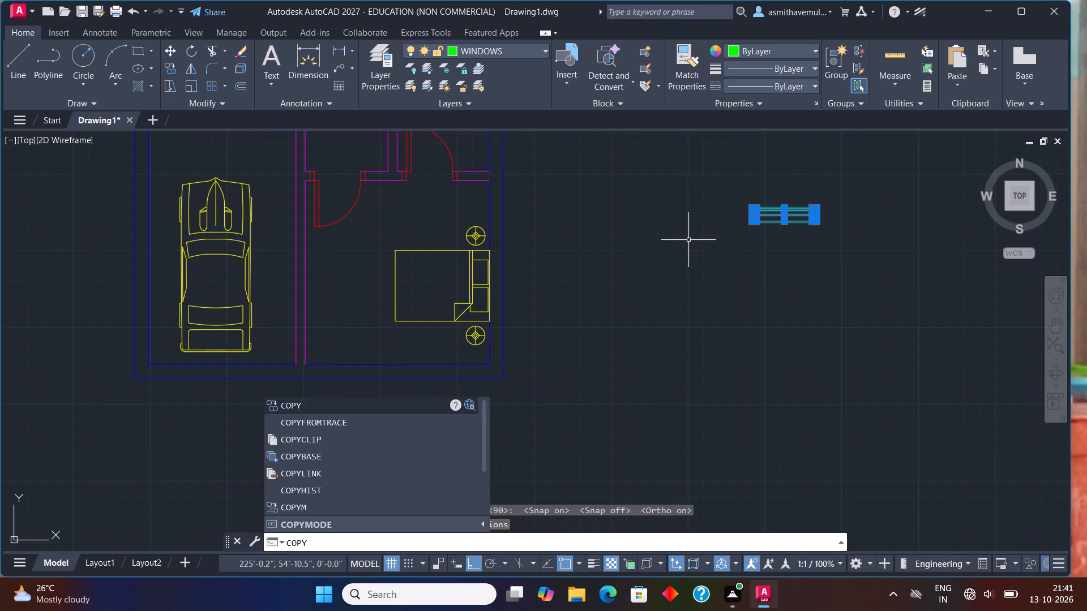
key(Return)
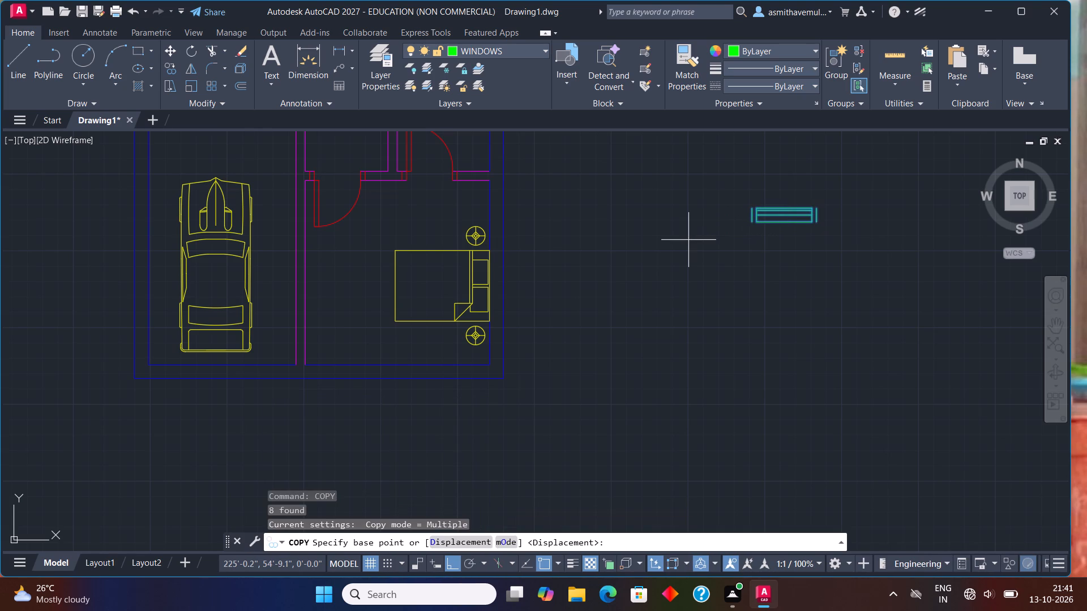
key(F8)
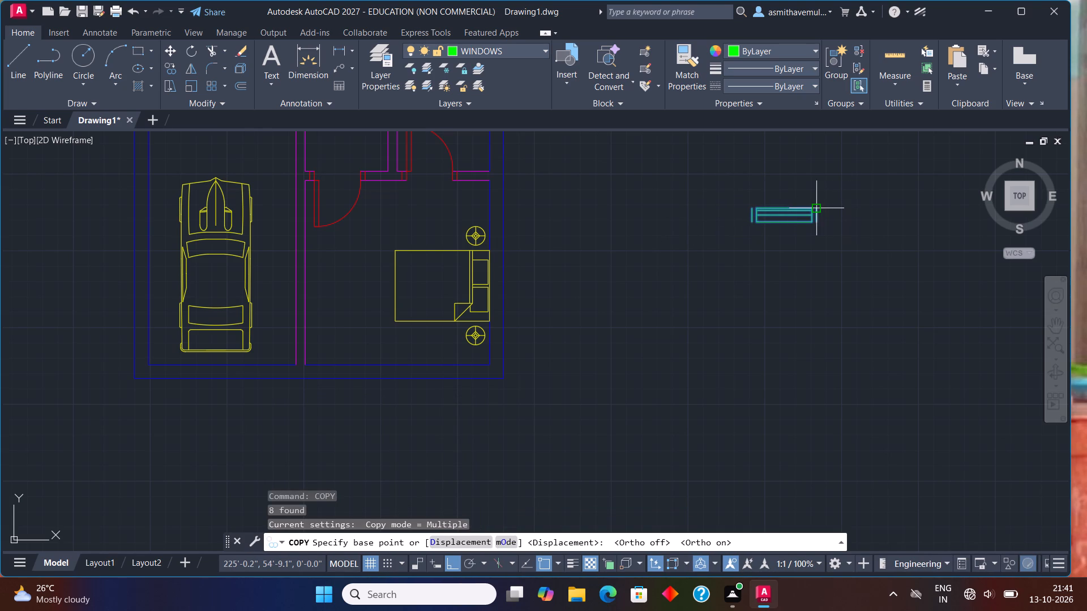
click(819, 208)
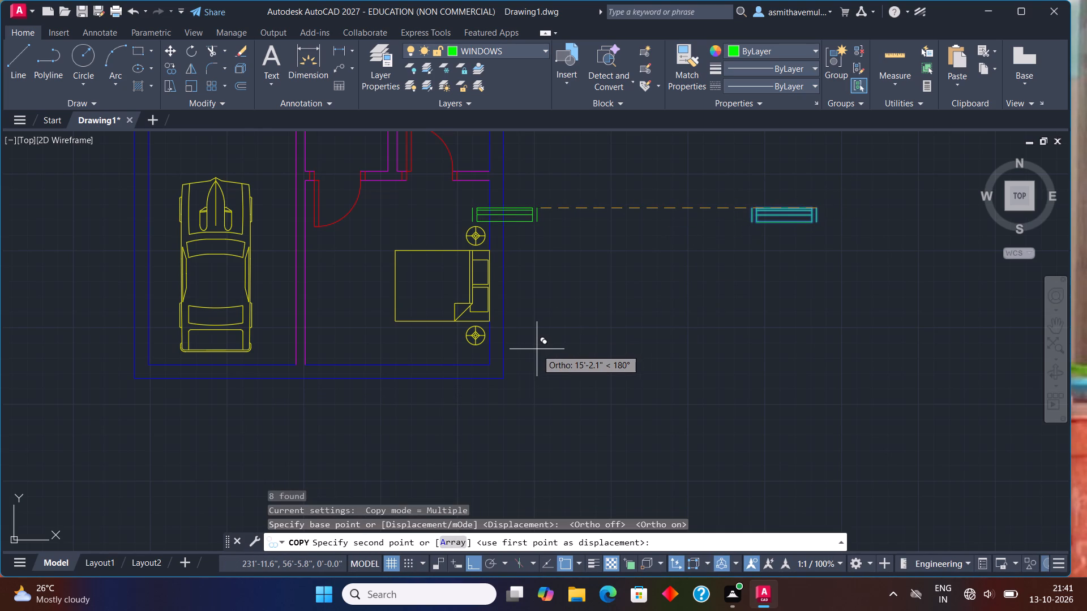
key(F8)
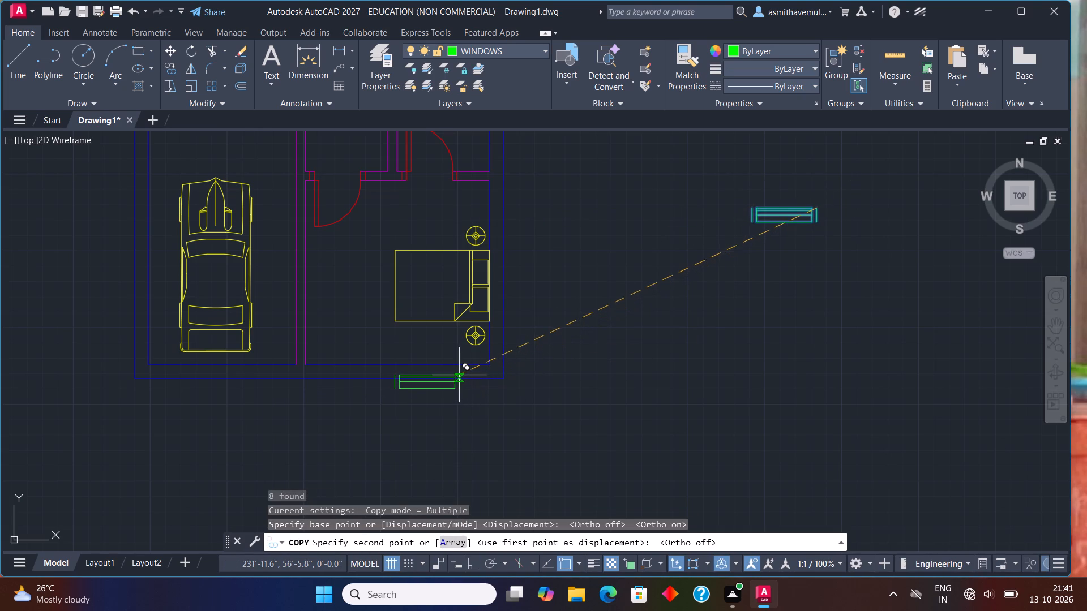
scroll(457, 375, up, 2)
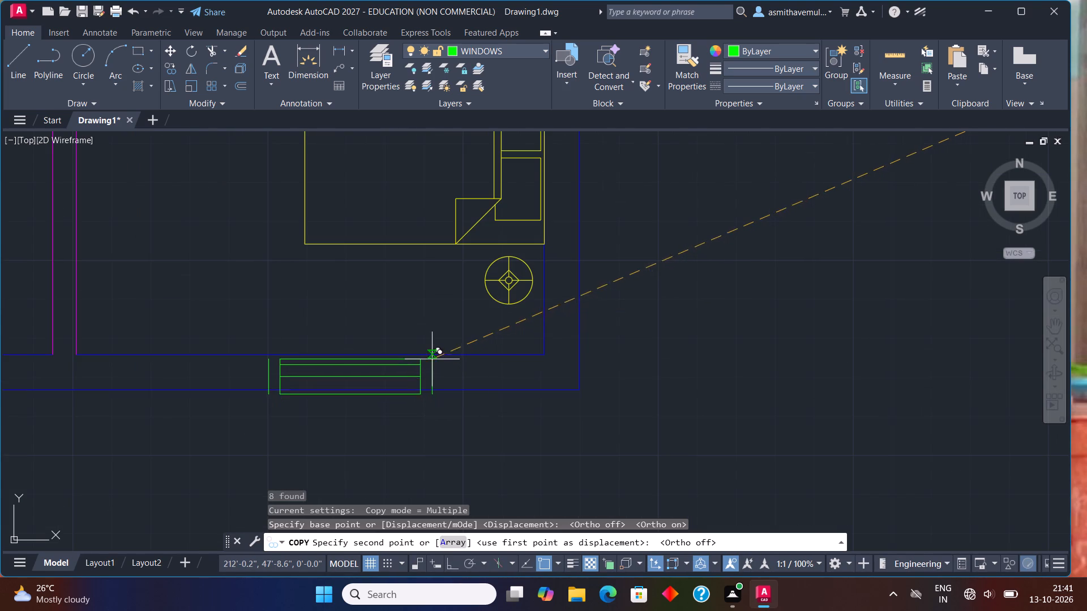
click(431, 355)
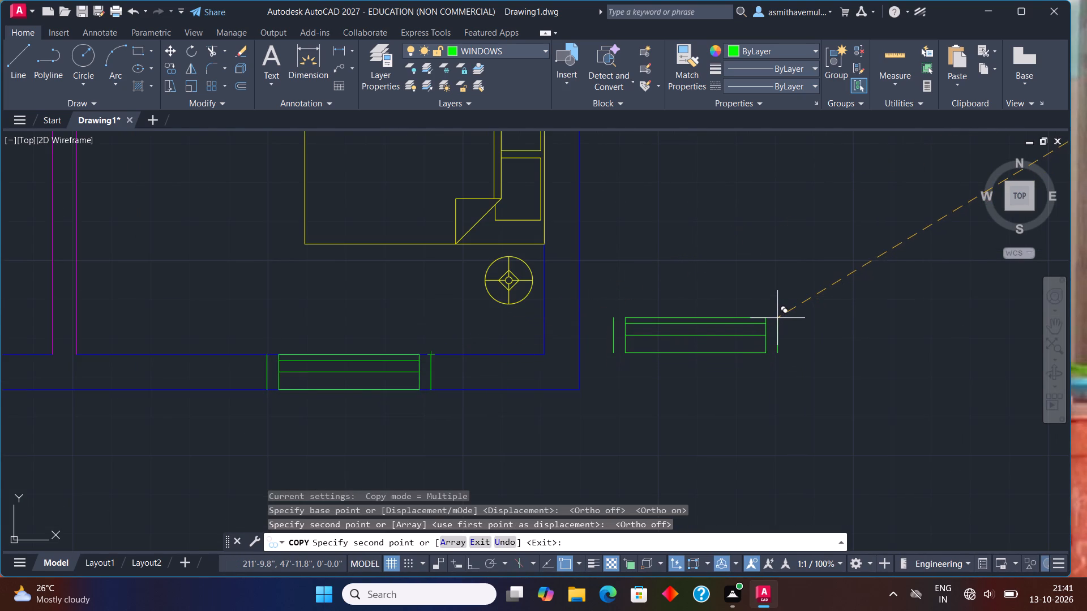
scroll(777, 318, down, 2)
middle_drag(778, 316, 524, 508)
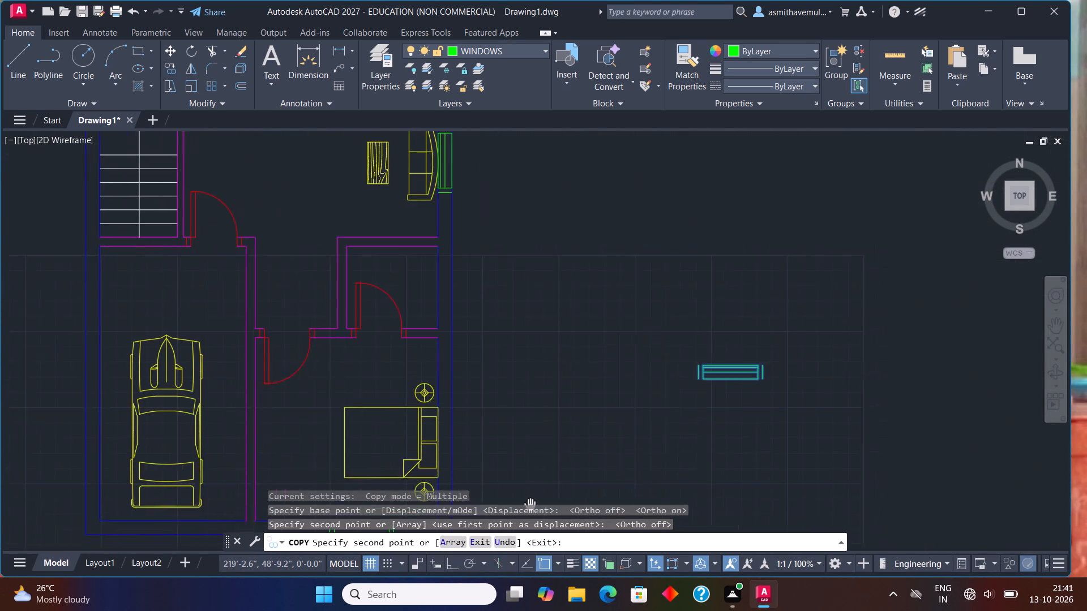
middle_drag(524, 508, 521, 510)
scroll(538, 418, down, 2)
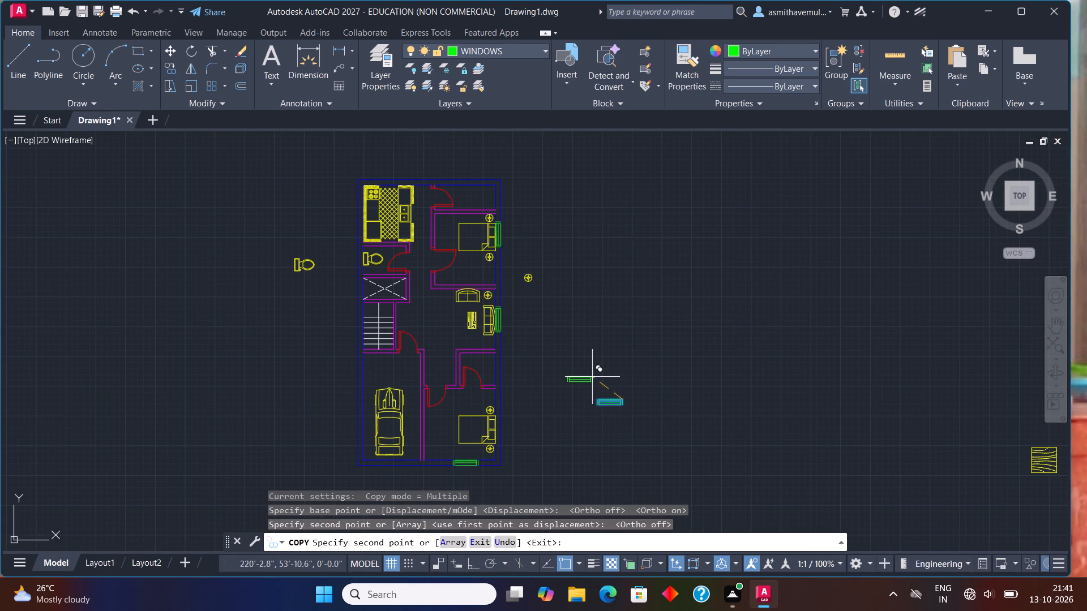
End the copying and erase the two long outer lines of the window in the lower bedroom's bottom exterior wall.
key(Escape)
scroll(508, 477, up, 2)
scroll(472, 444, up, 1)
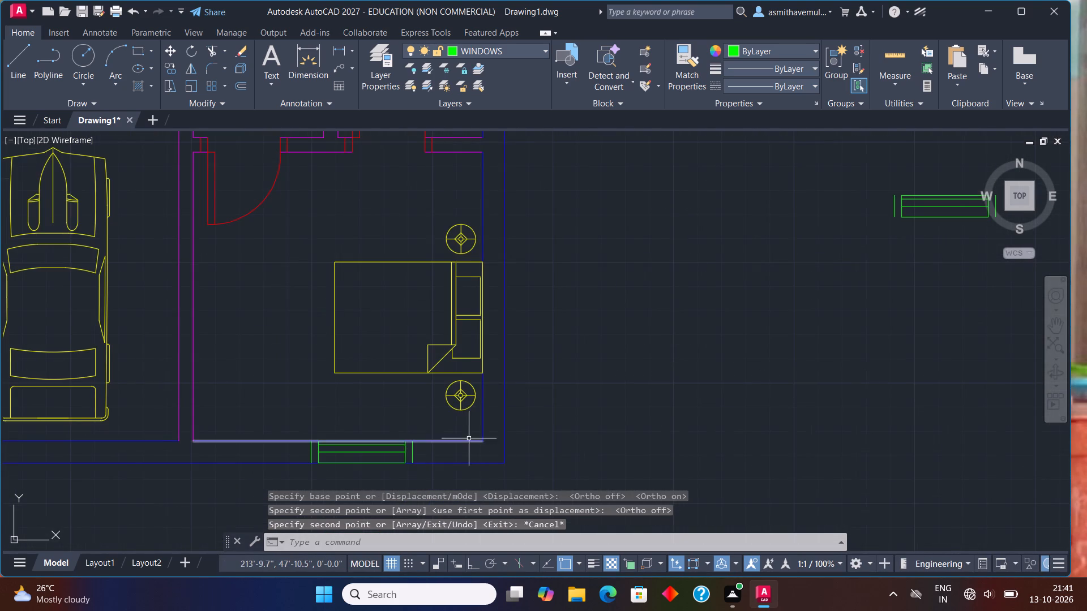
click(379, 442)
click(379, 464)
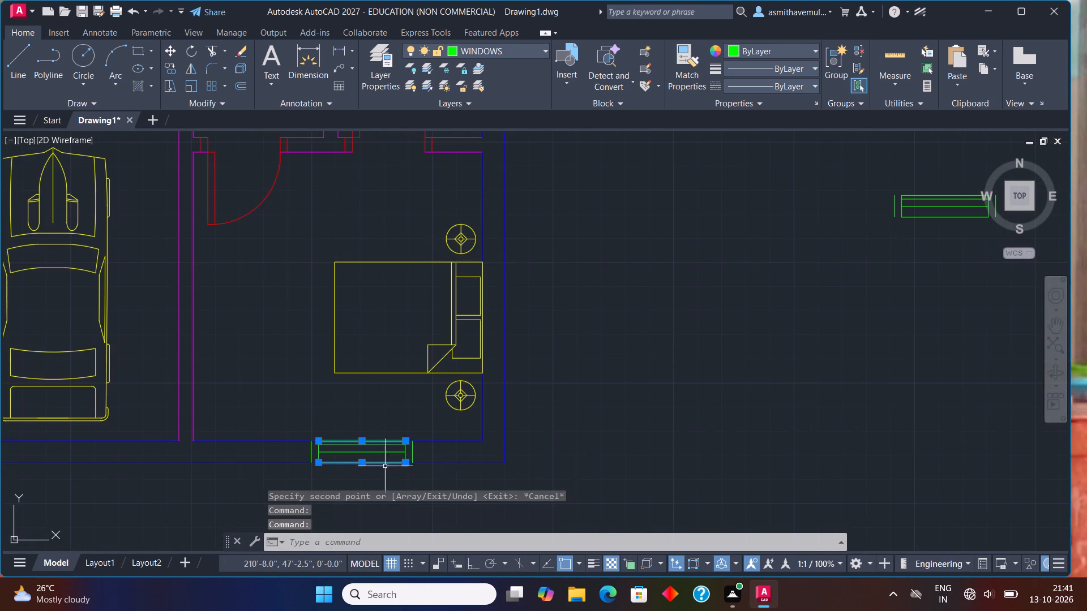
key(Delete)
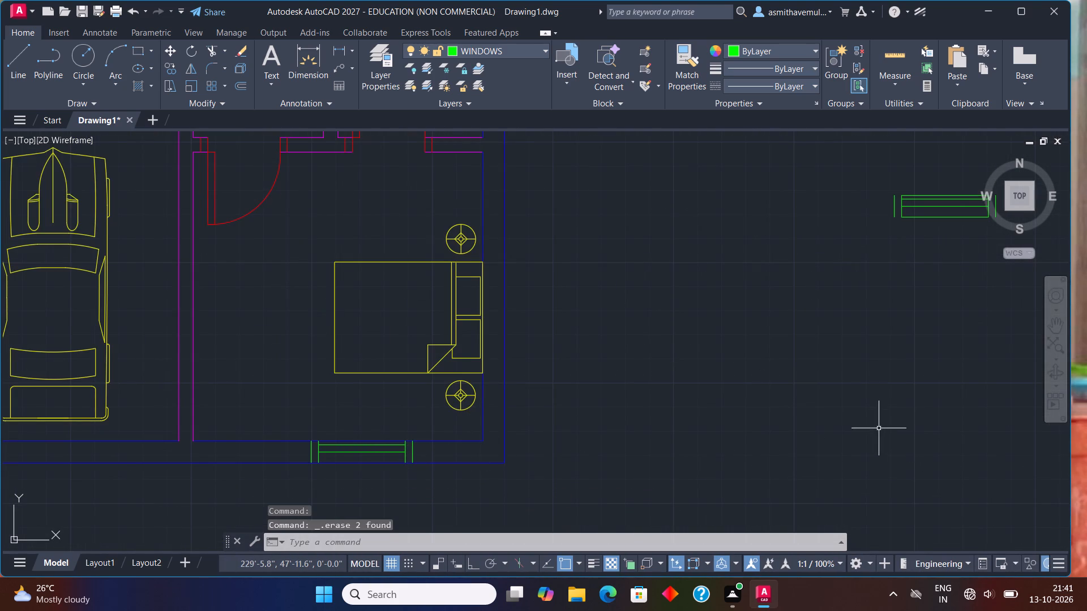
Erase the two long outer lines of the window behind the living room sofa.
middle_drag(570, 209, 584, 492)
middle_drag(502, 266, 493, 484)
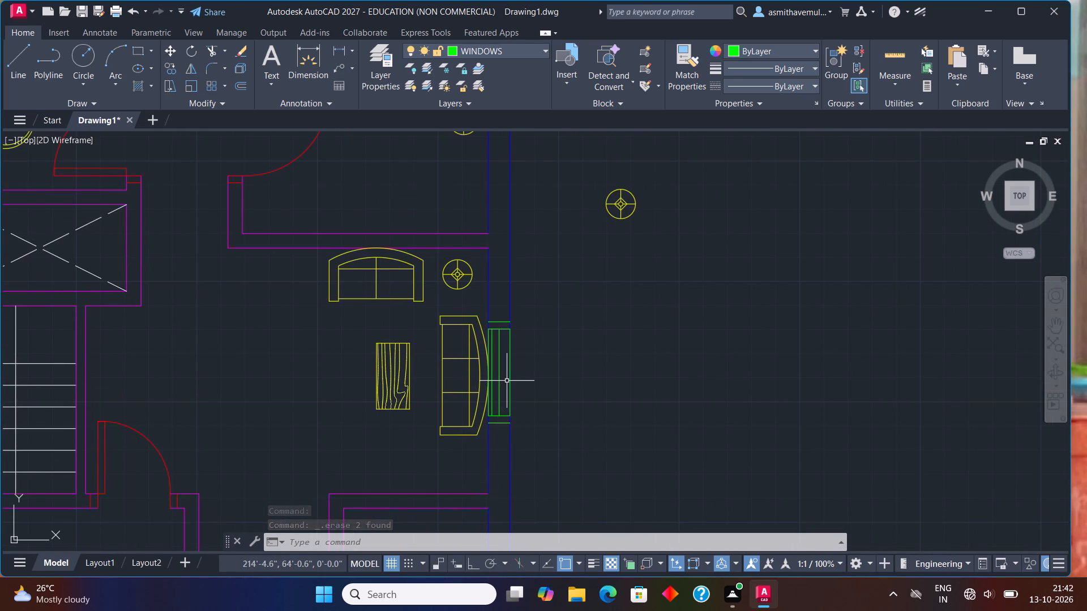
click(509, 375)
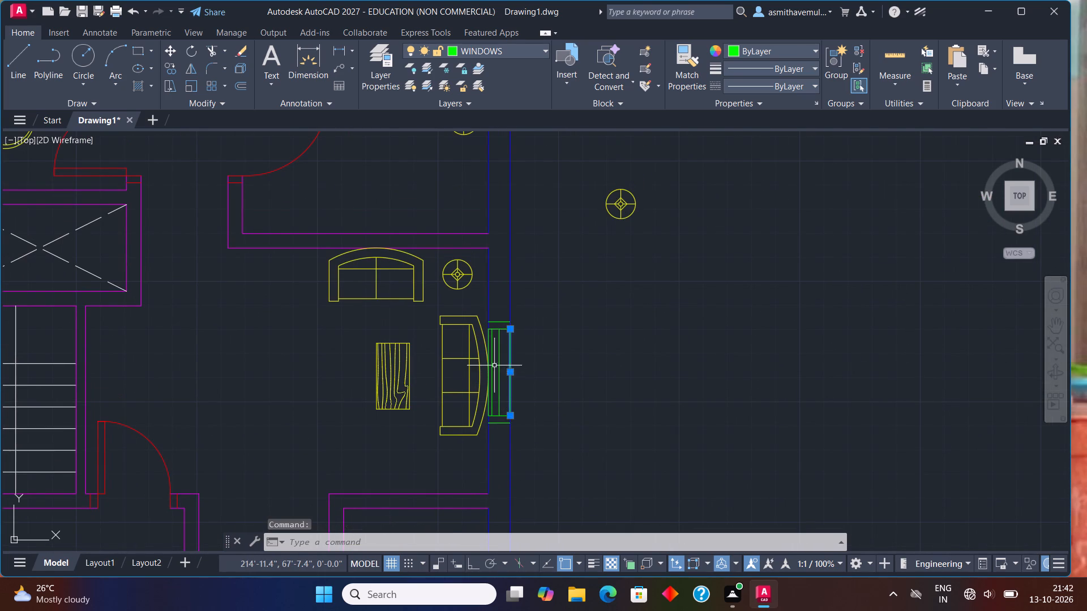
scroll(494, 363, up, 2)
click(474, 302)
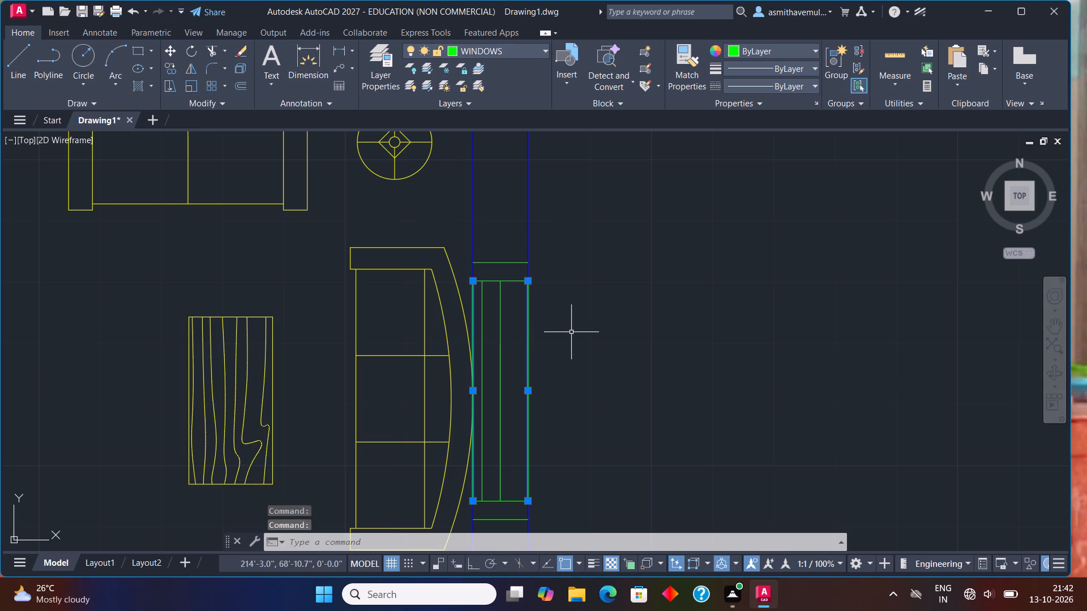
key(Delete)
Erase the two long outer lines of the window behind the upper bedroom's bed.
scroll(575, 326, down, 2)
middle_drag(576, 328, 626, 540)
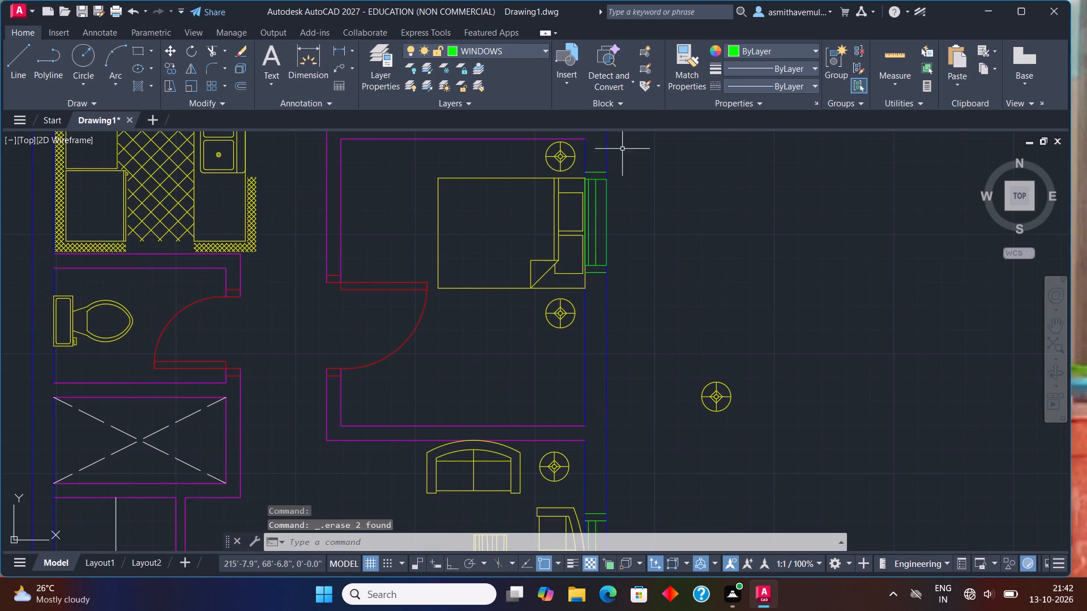
middle_drag(622, 145, 644, 256)
scroll(628, 327, up, 1)
click(628, 323)
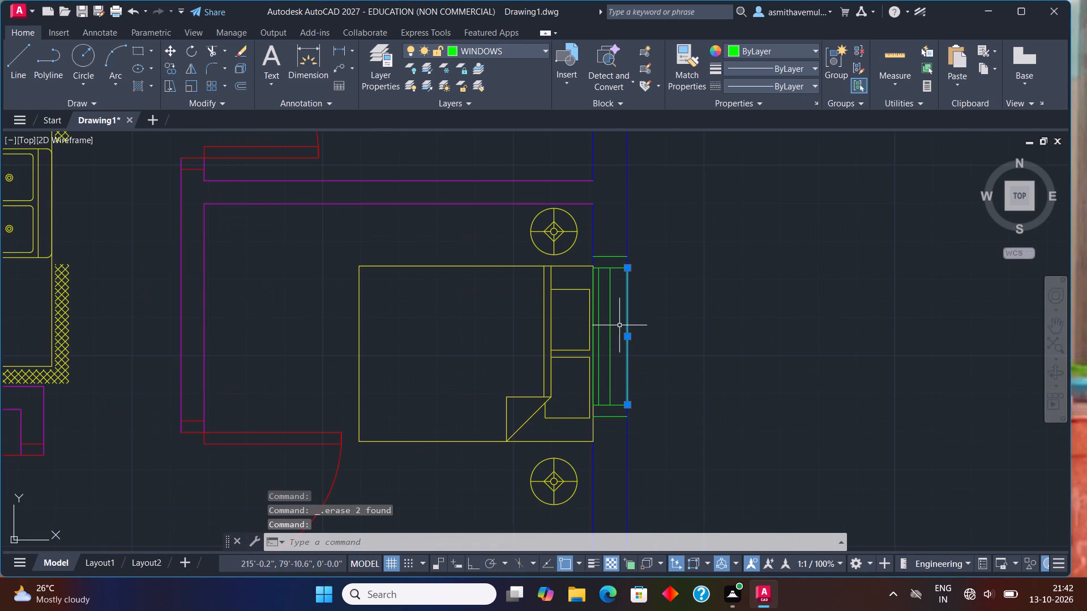
scroll(591, 331, up, 2)
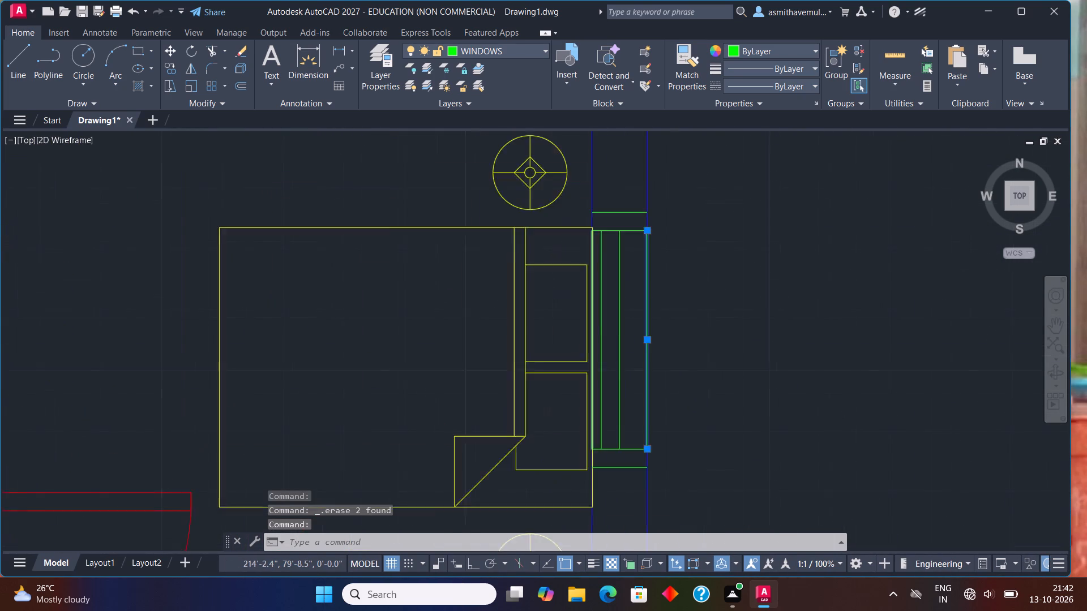
scroll(591, 329, up, 1)
click(591, 299)
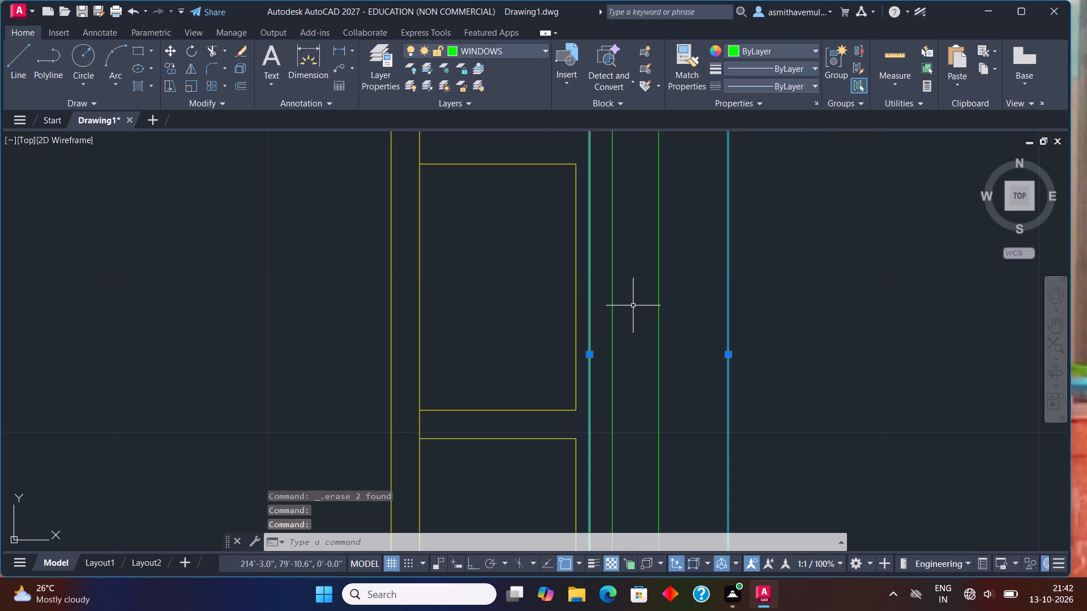
key(Delete)
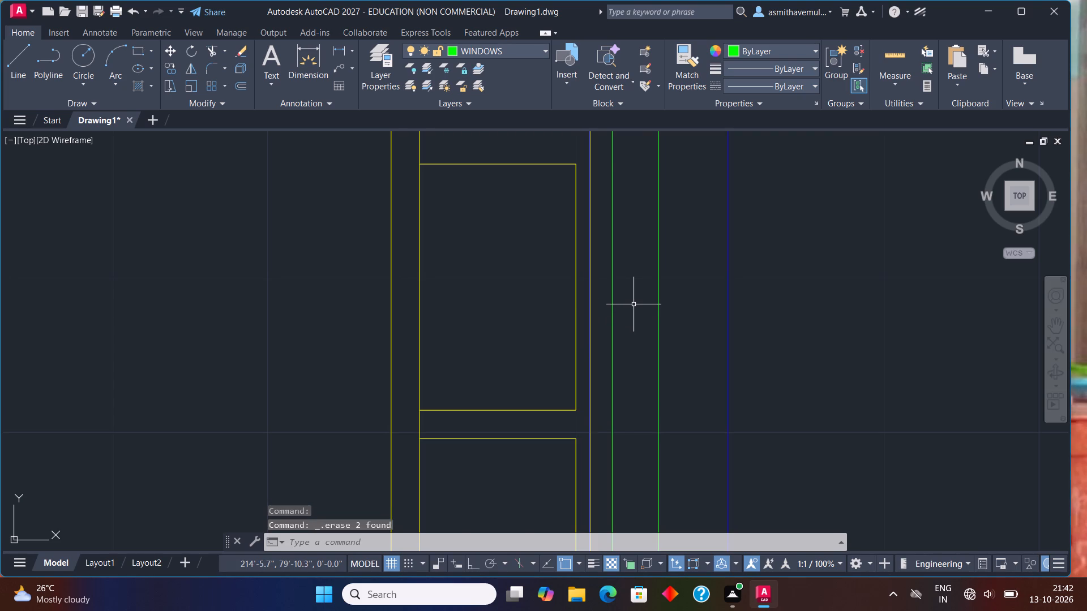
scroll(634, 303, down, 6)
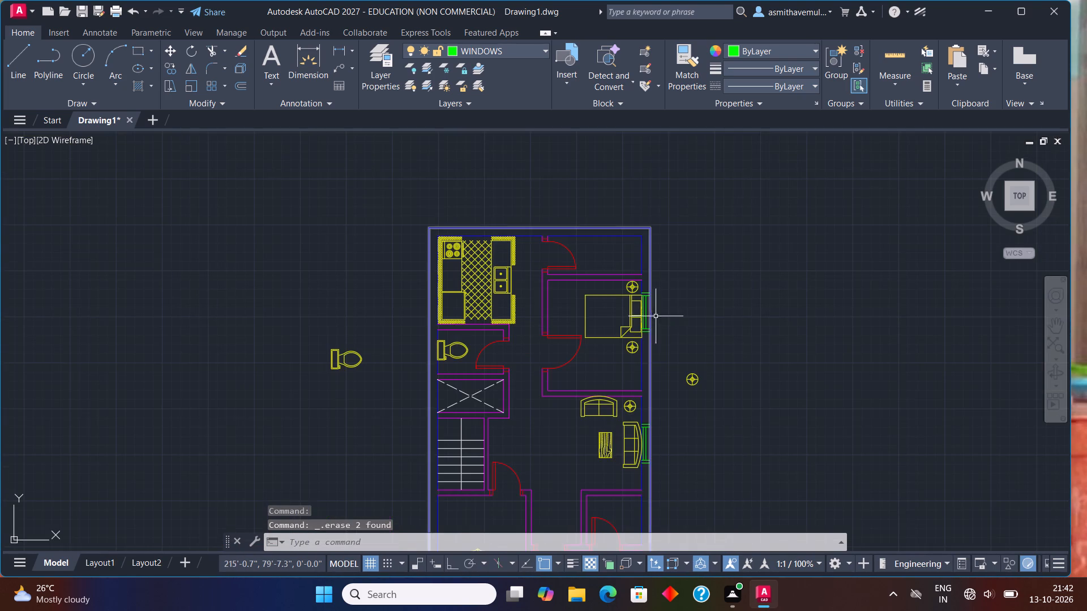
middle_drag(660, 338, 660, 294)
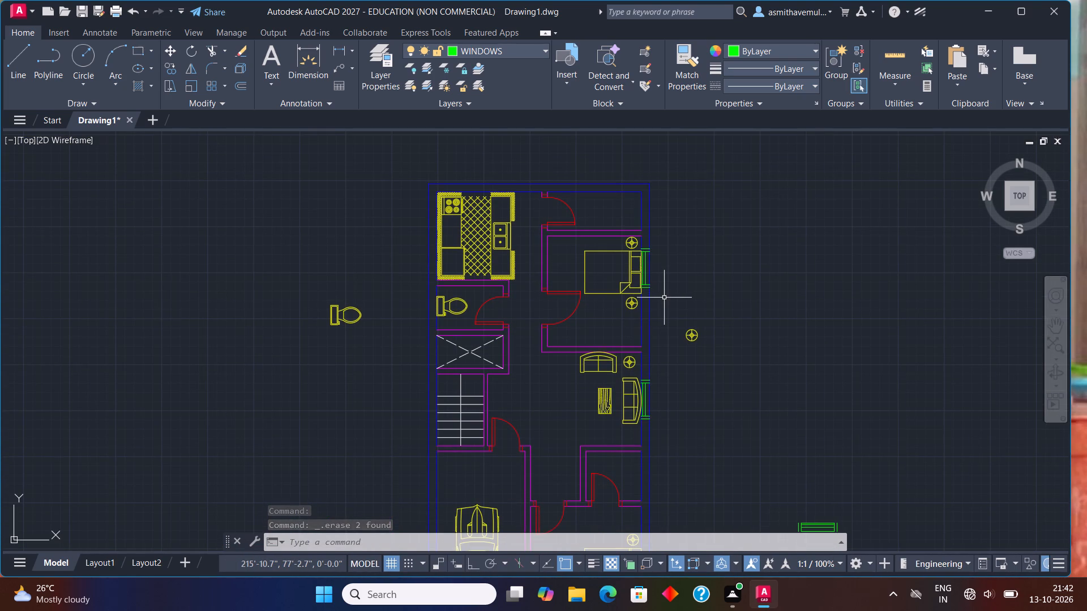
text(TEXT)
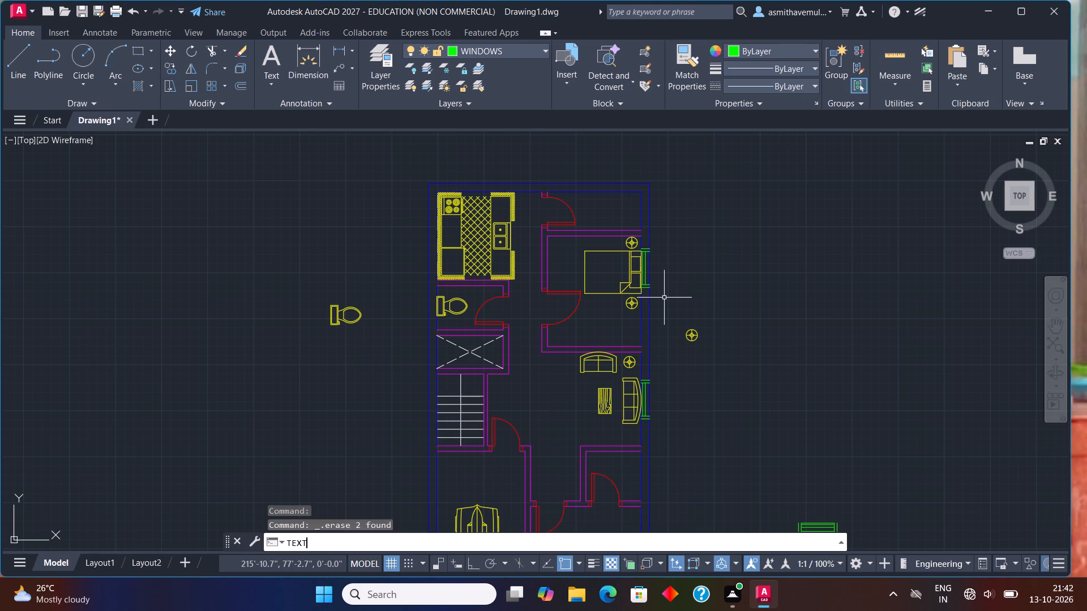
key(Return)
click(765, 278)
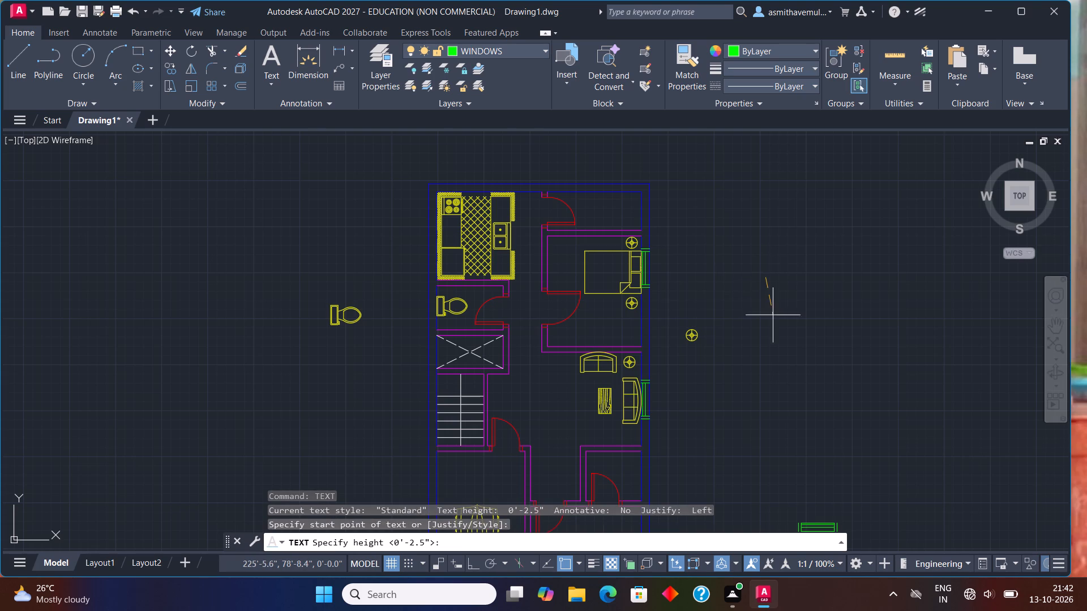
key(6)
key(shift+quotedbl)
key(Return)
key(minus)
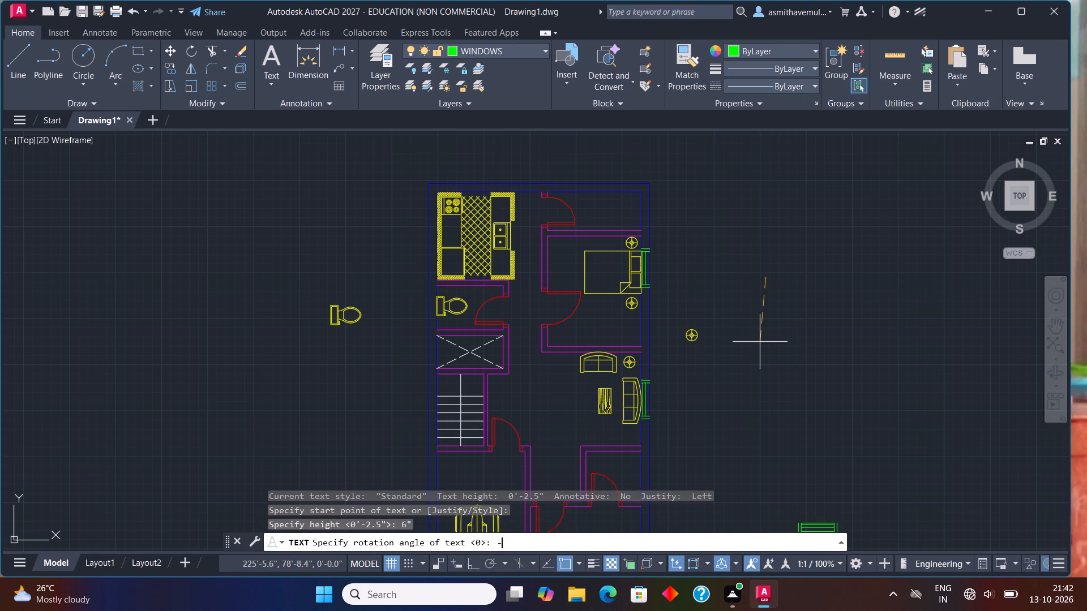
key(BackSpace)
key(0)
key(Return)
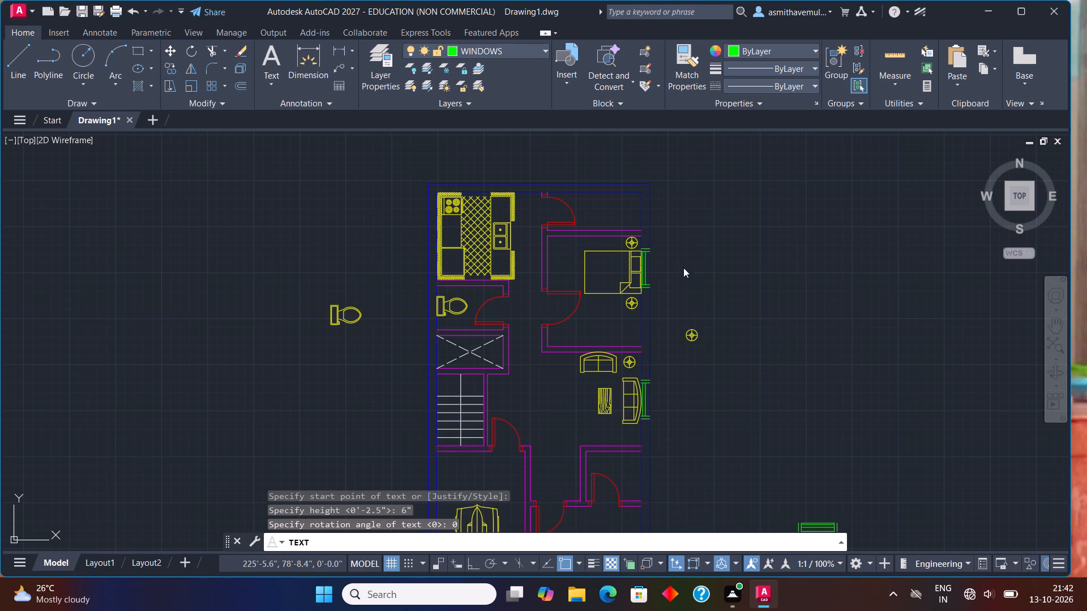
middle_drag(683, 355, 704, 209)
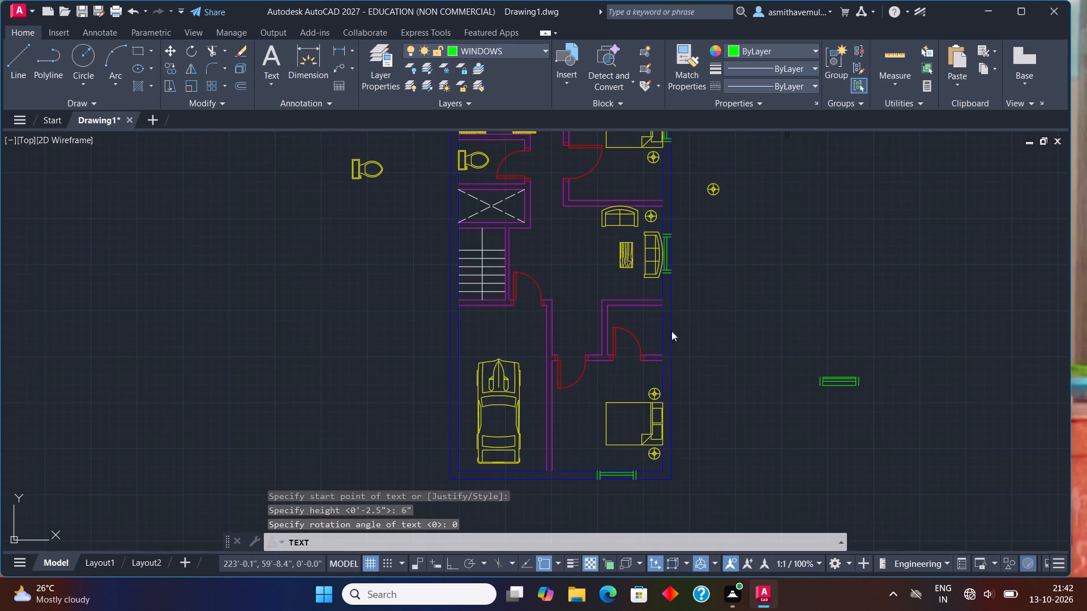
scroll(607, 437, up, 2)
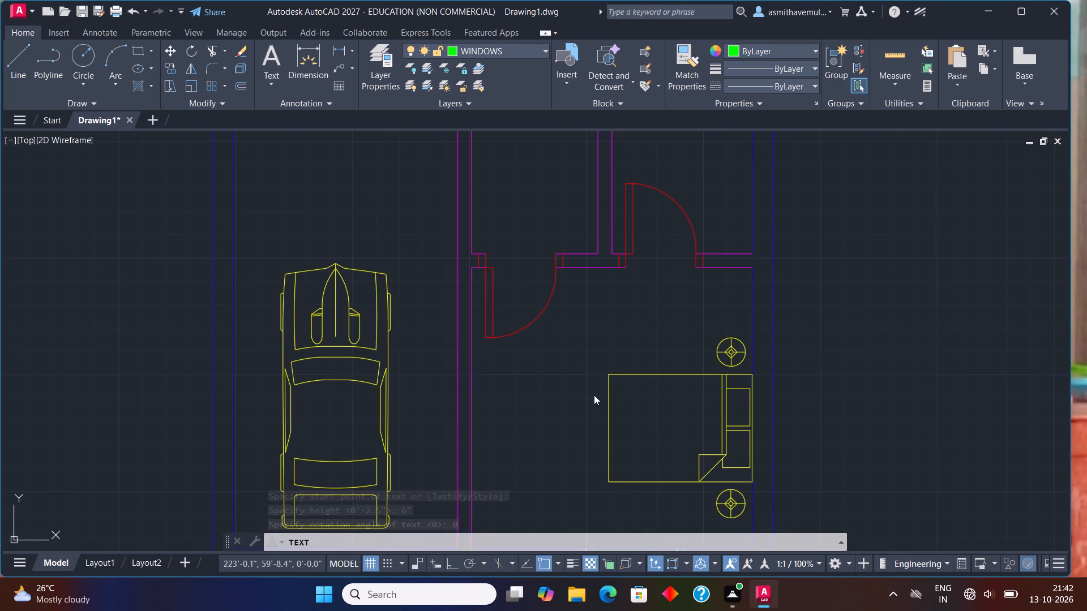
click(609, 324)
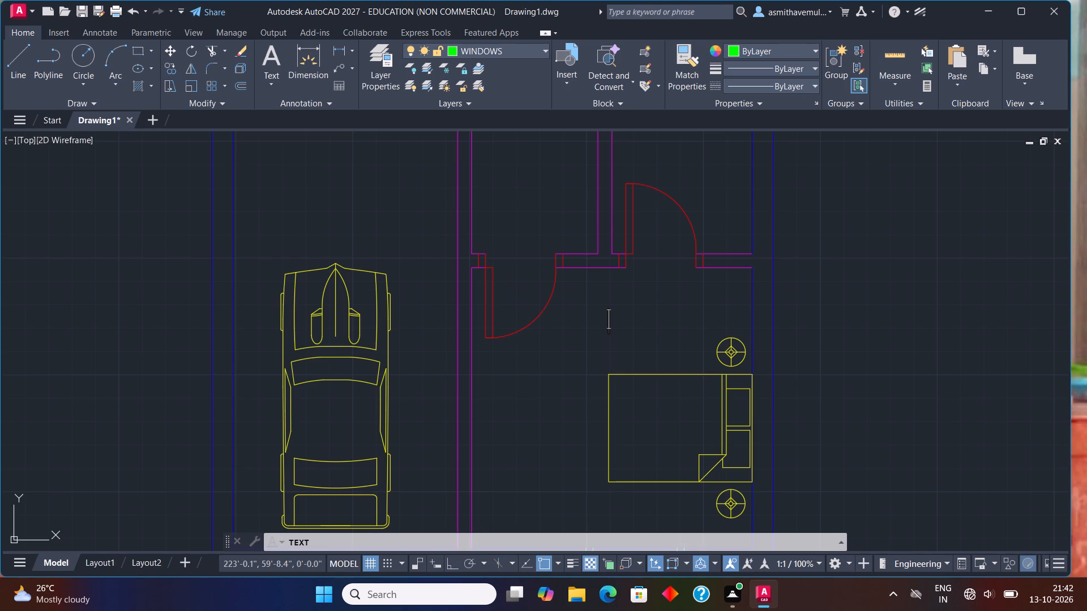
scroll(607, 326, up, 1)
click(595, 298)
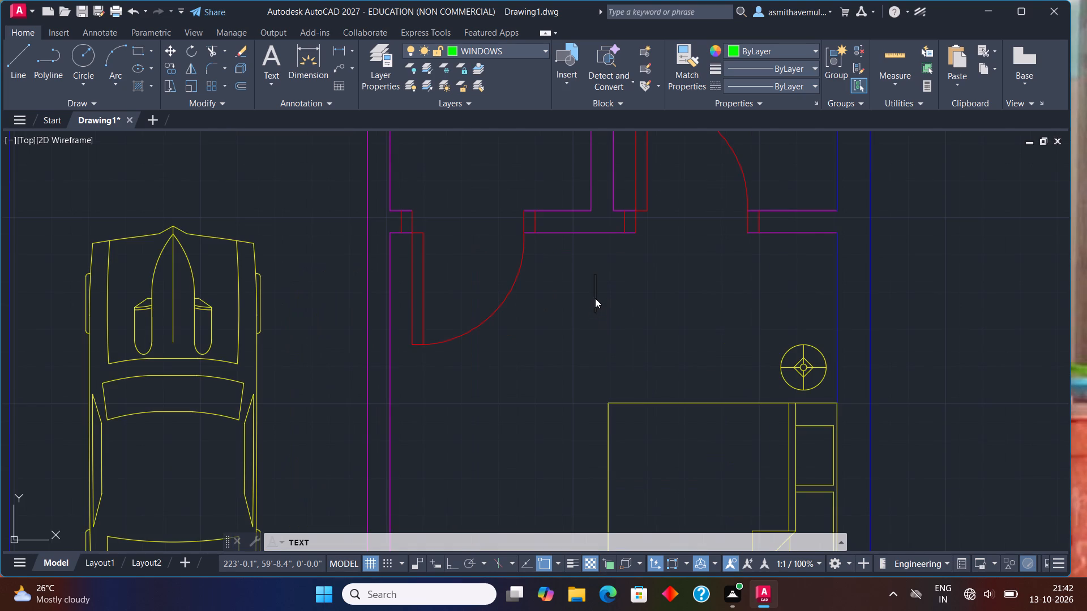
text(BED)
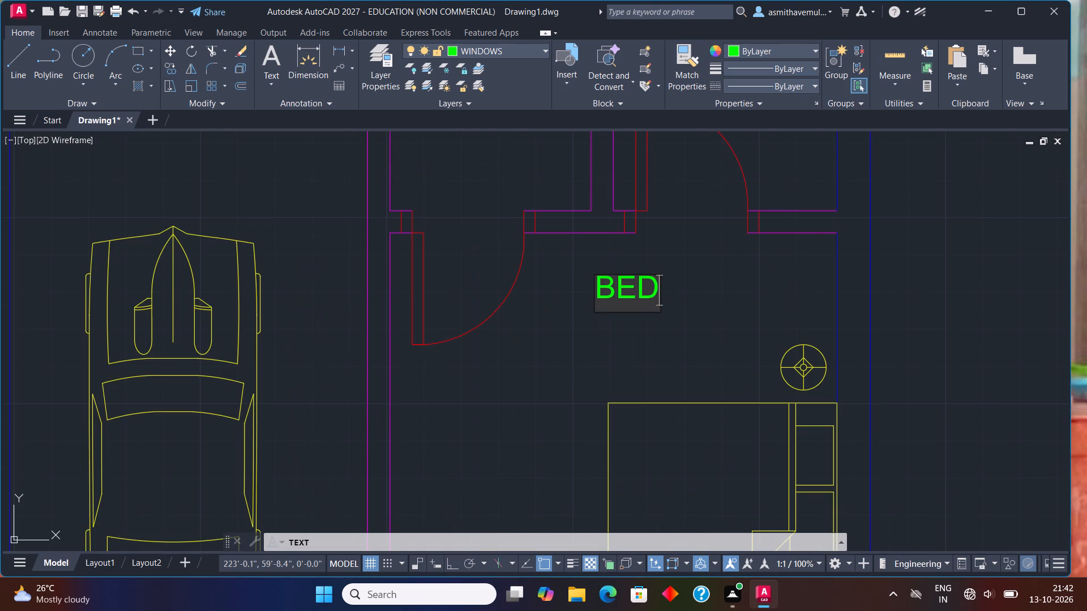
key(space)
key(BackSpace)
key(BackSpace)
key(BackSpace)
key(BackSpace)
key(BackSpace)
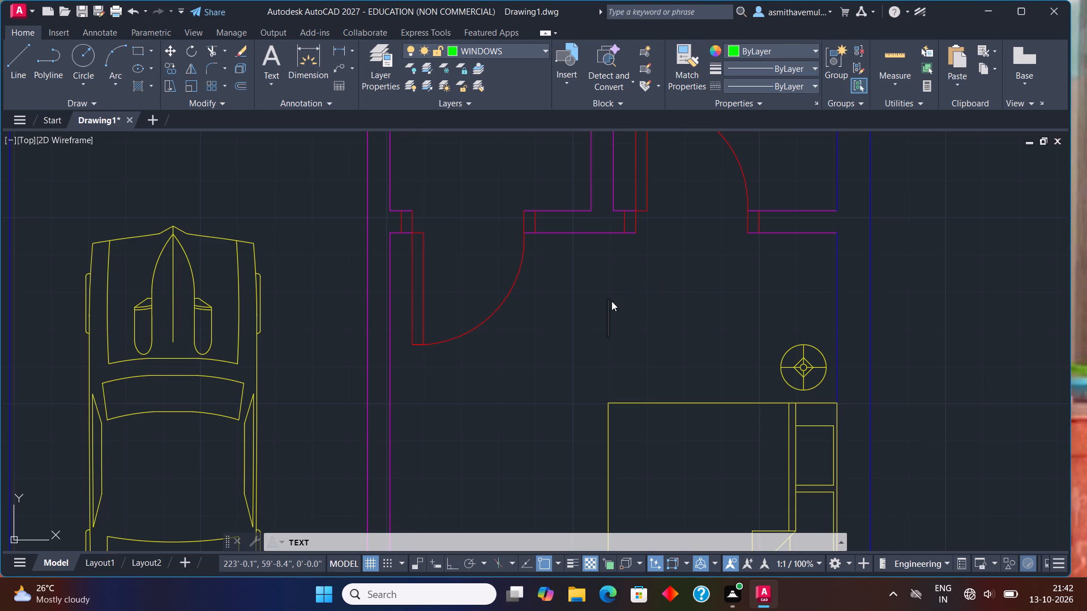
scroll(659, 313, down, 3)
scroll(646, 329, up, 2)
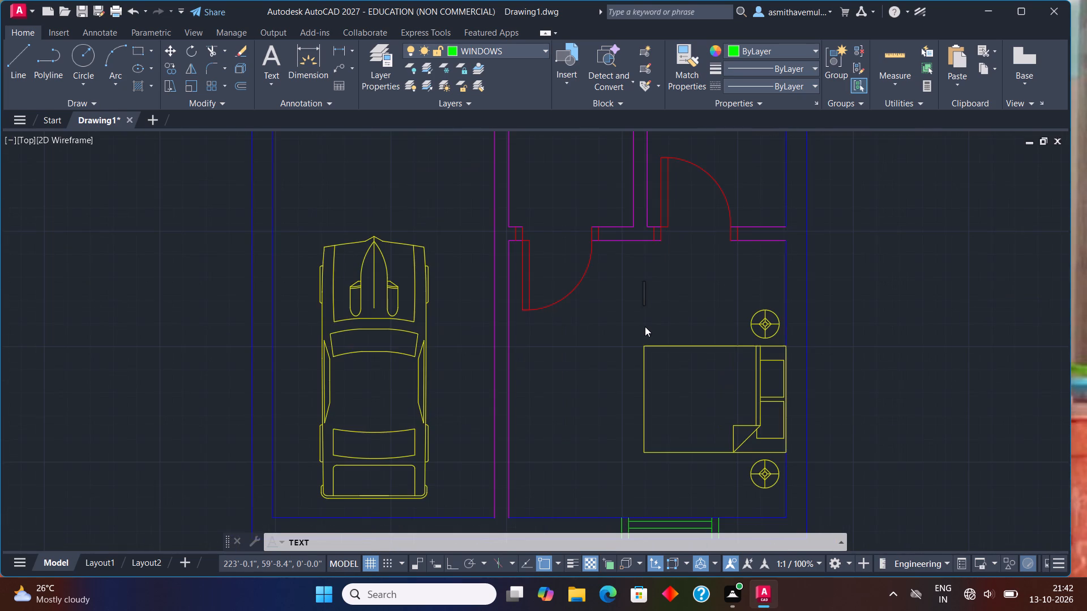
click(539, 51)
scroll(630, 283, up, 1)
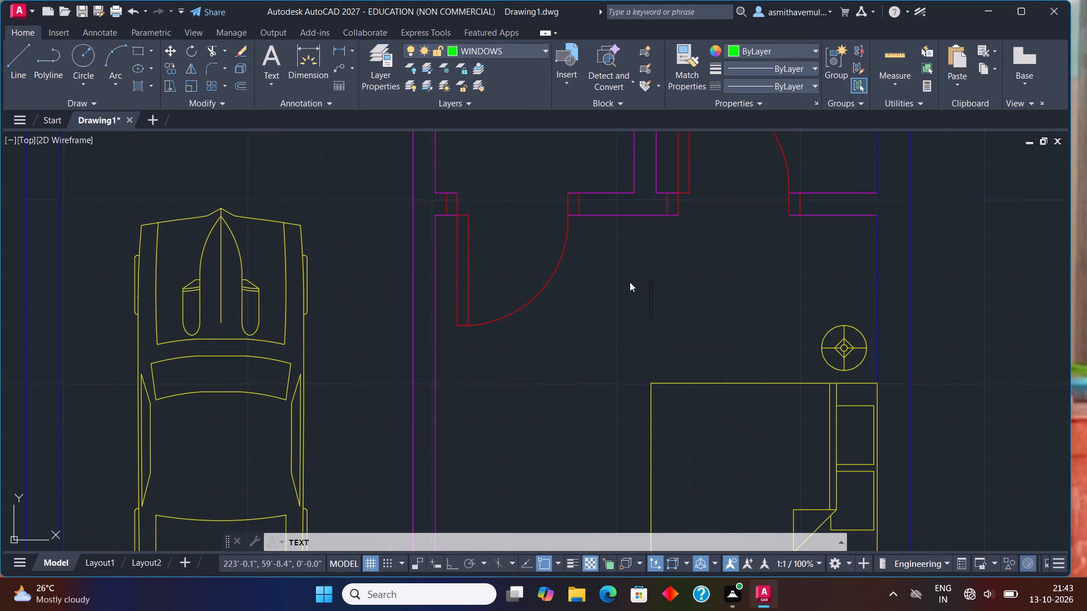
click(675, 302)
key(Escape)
Create a new layer named TIYLE and set its colour to index 250.
text(LA)
key(Return)
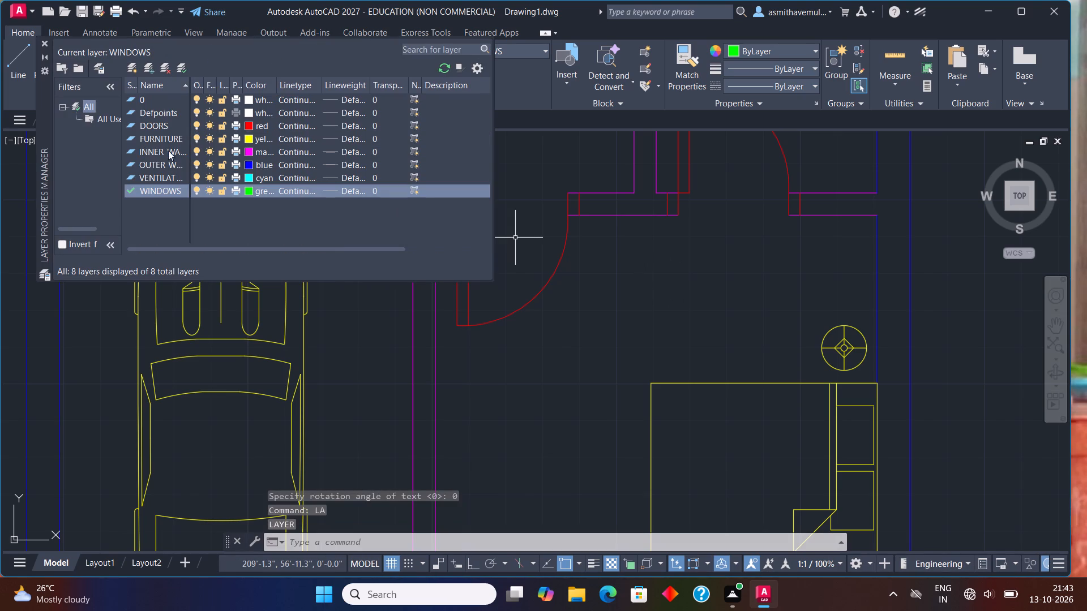
click(137, 68)
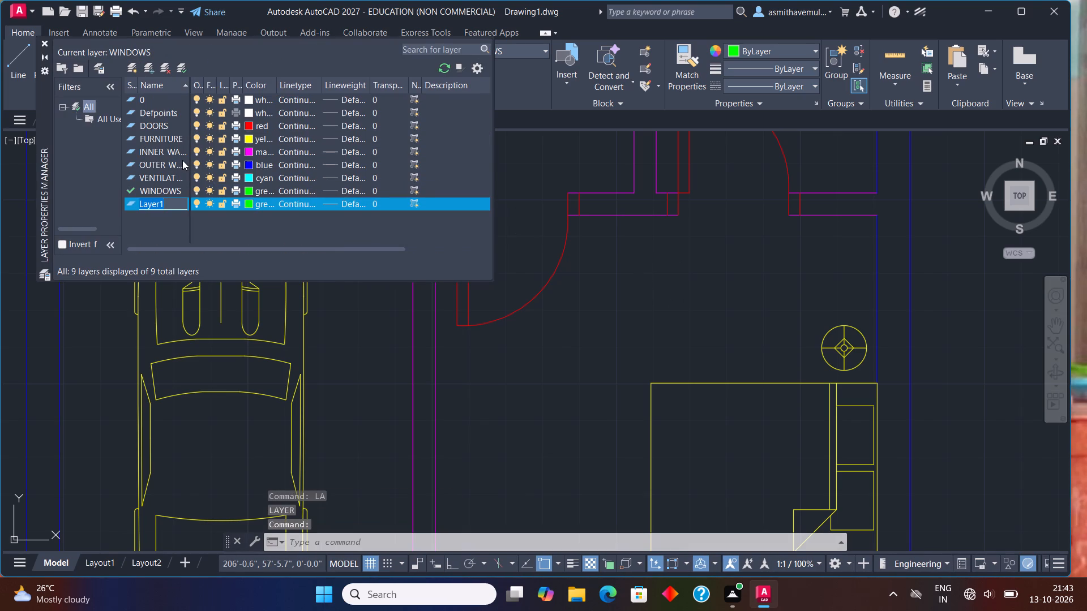
key(BackSpace)
text(TIYLE)
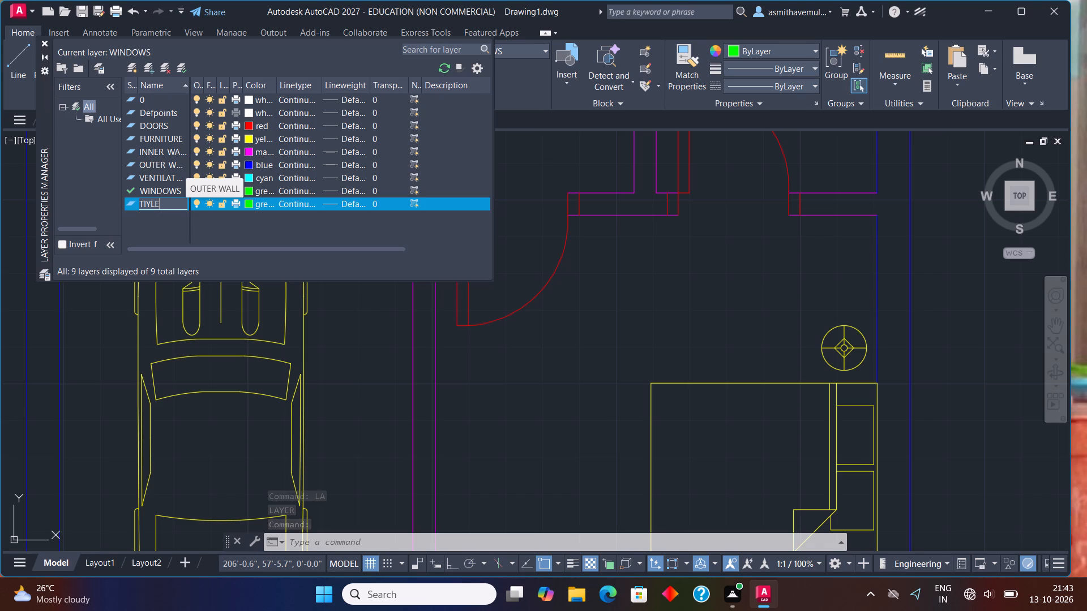
click(246, 201)
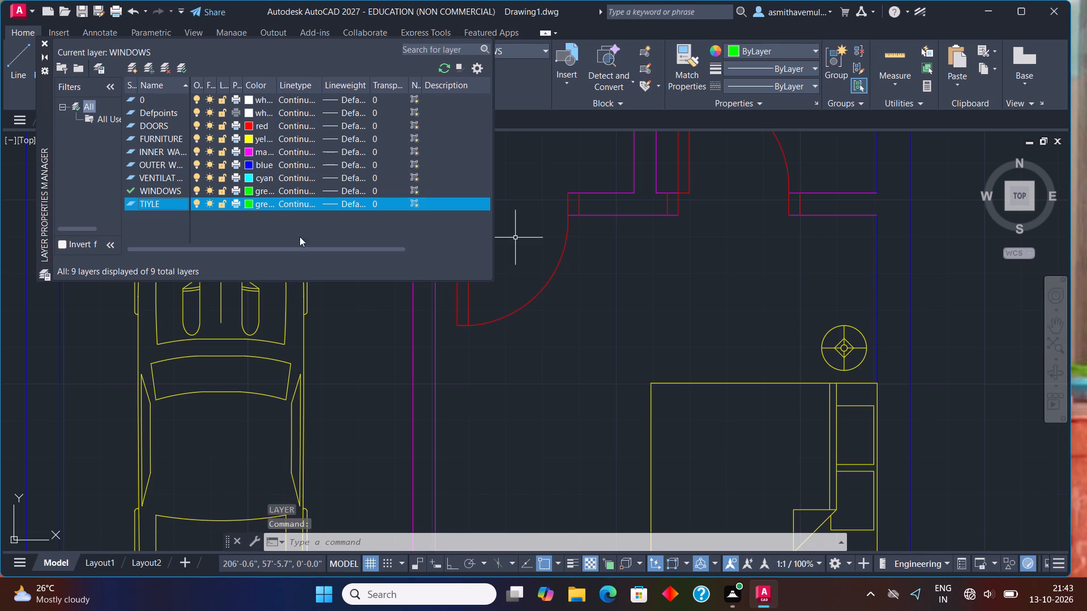
click(417, 341)
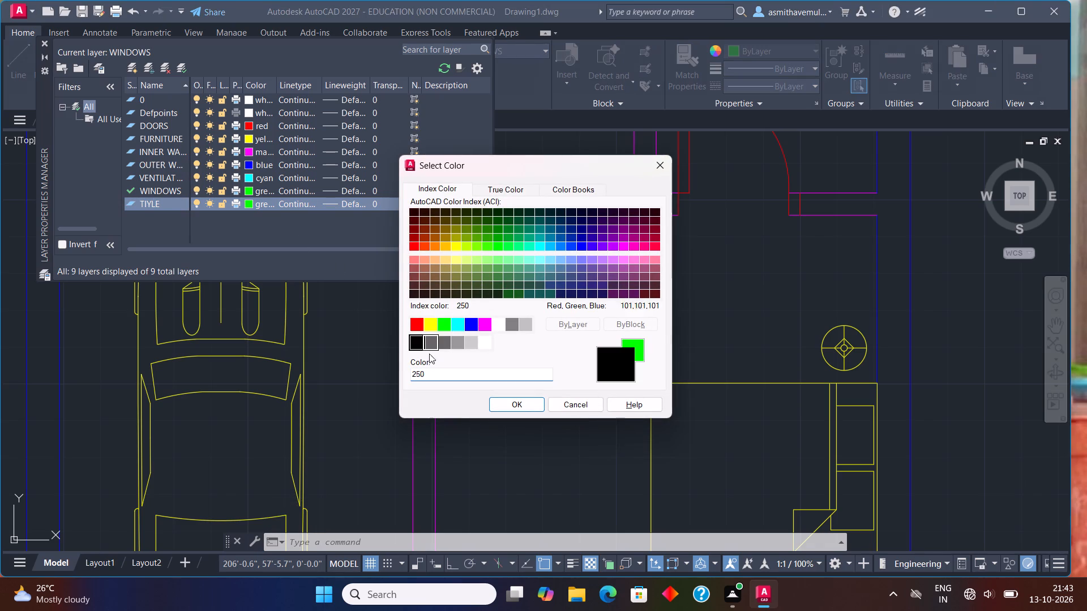
click(497, 403)
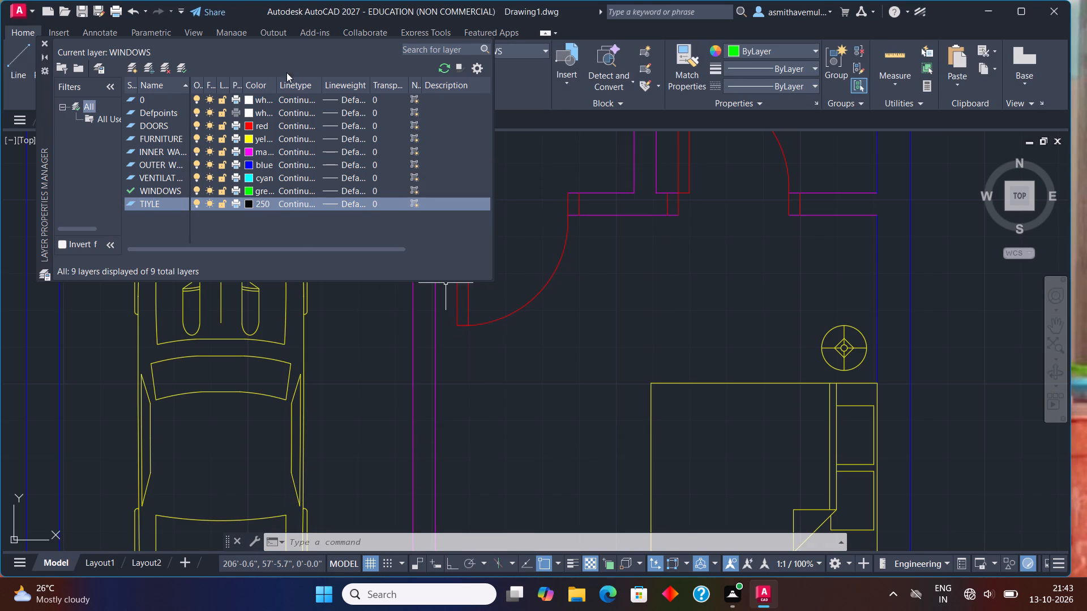
Make TIYLE the current layer and close the layer manager.
click(179, 64)
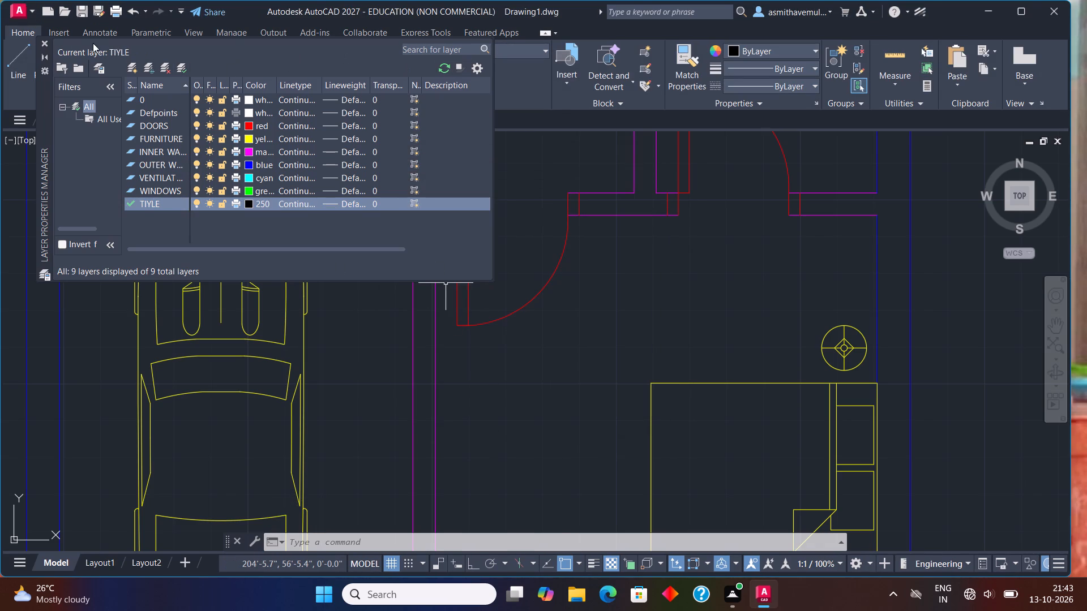
click(44, 42)
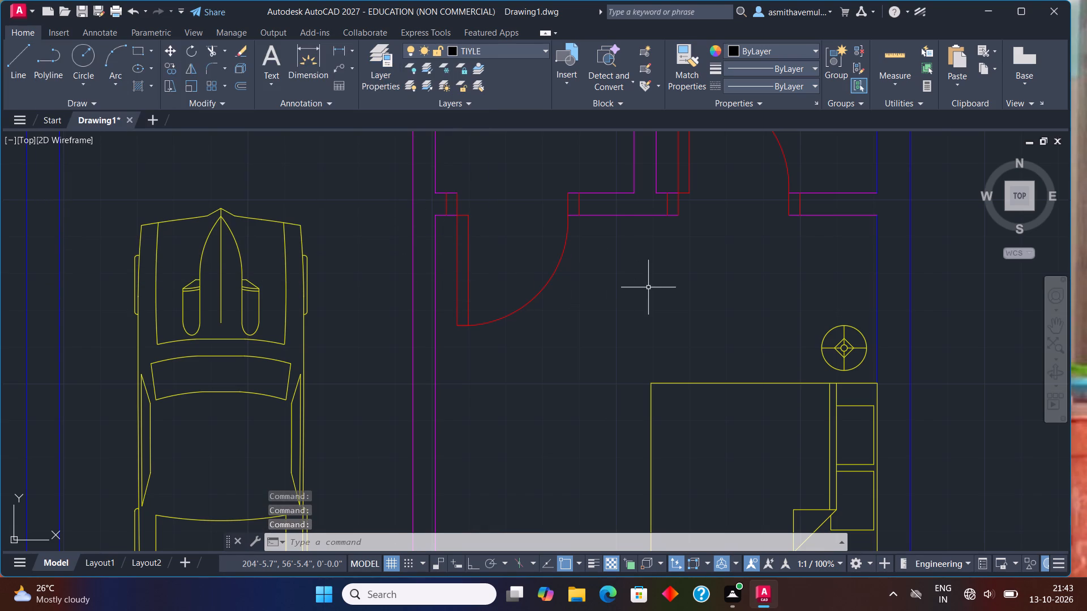
Start single-line text in the lower bedroom, between its door and the bed, with height 6" and rotation 0.
text(TEXT)
key(Return)
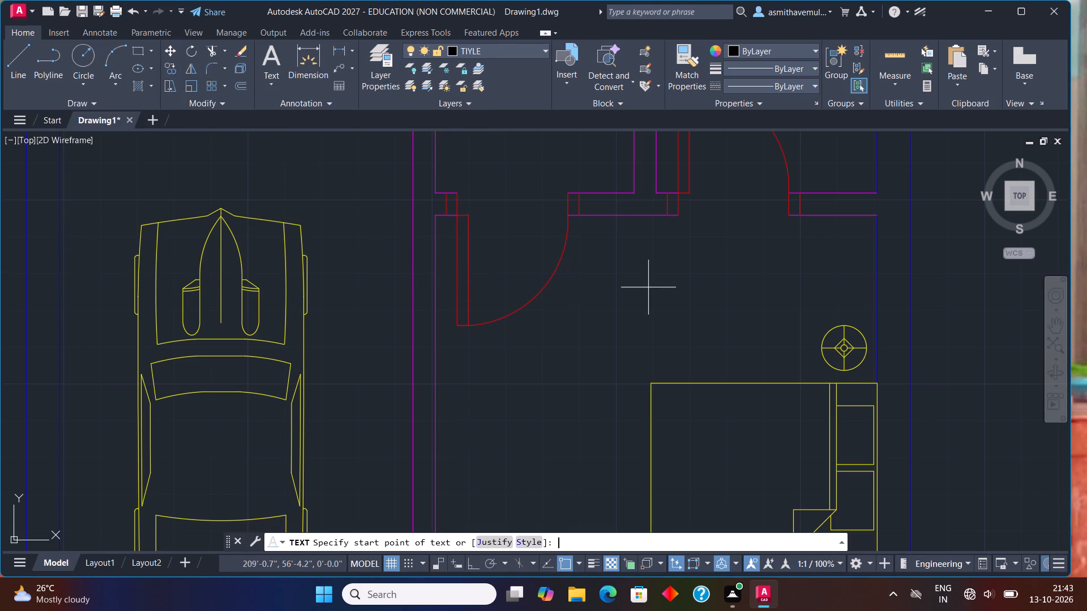
click(648, 287)
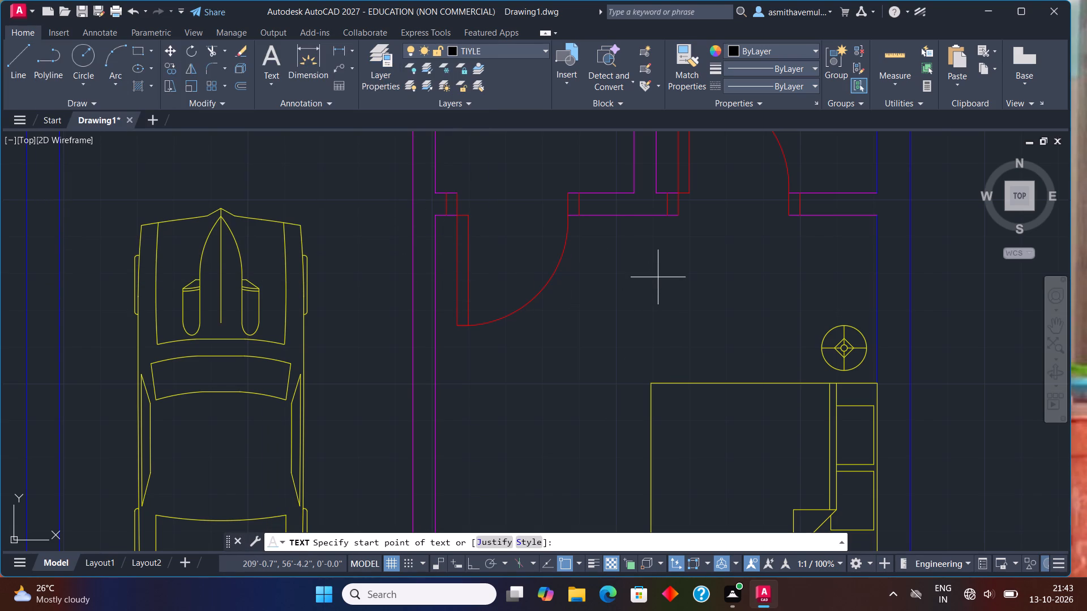
click(658, 277)
text(6")
key(Return)
key(0)
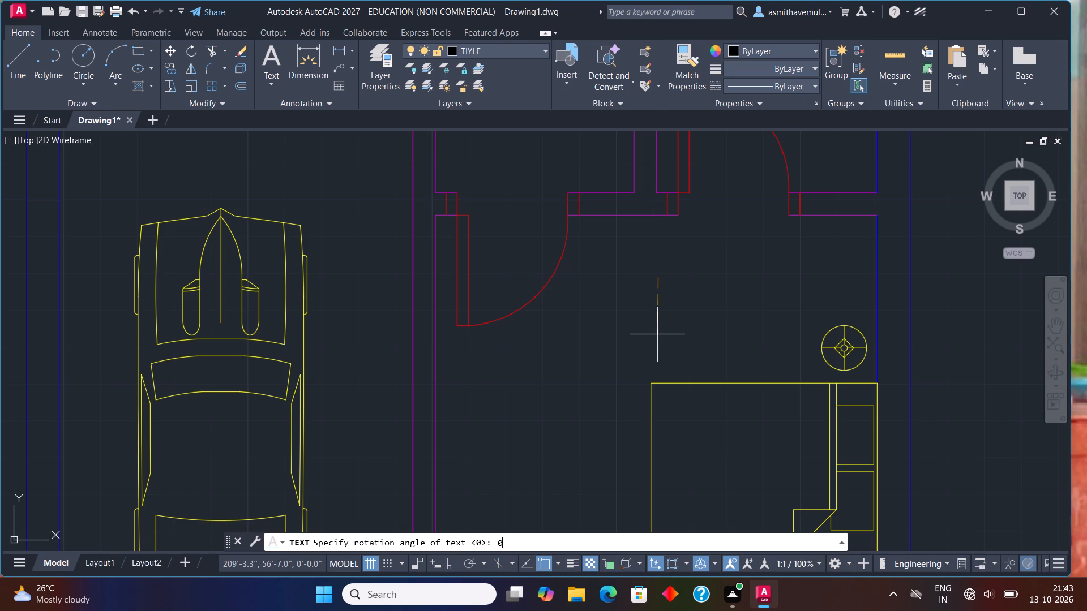
key(Return)
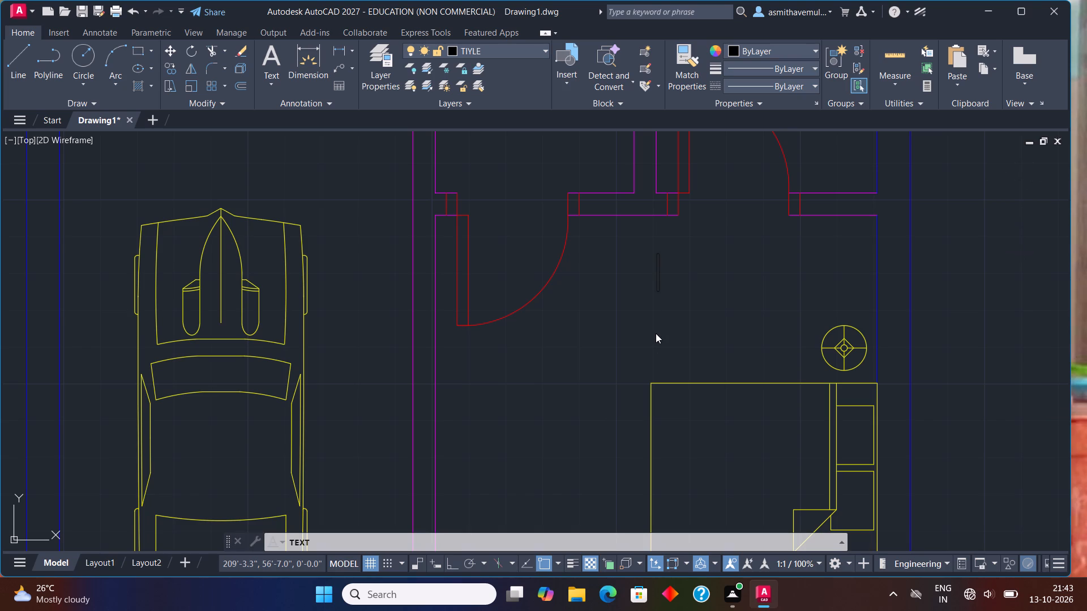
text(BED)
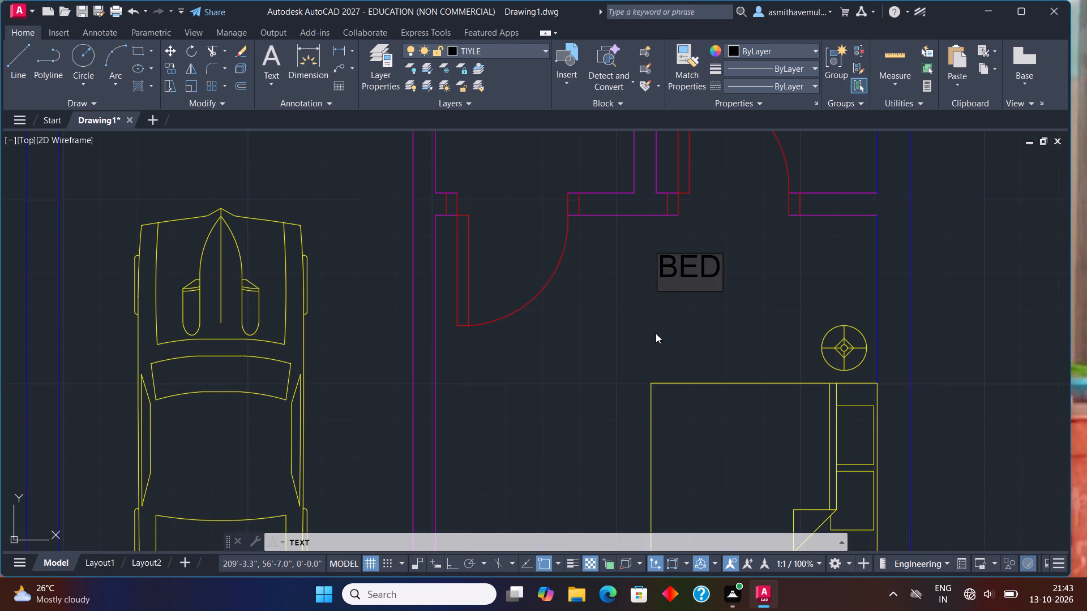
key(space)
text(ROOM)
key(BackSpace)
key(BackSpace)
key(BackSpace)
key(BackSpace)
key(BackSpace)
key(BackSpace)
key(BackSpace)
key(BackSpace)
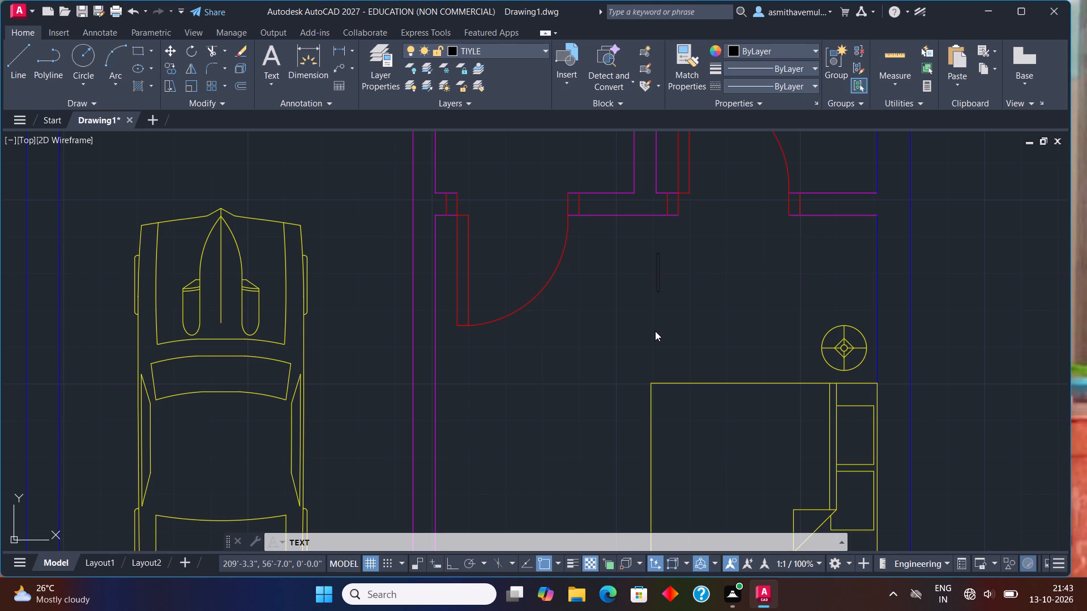
Label the lower bedroom with the two-line text BED ROOM and 10'X10', in the open area beside its door swing.
scroll(653, 297, up, 1)
click(619, 268)
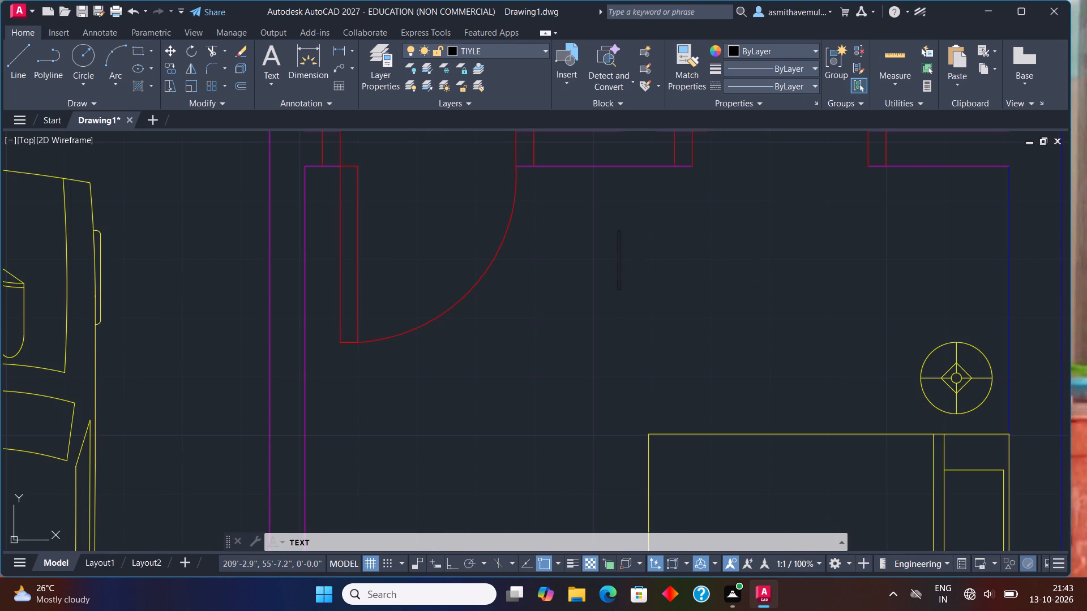
text(BED)
key(space)
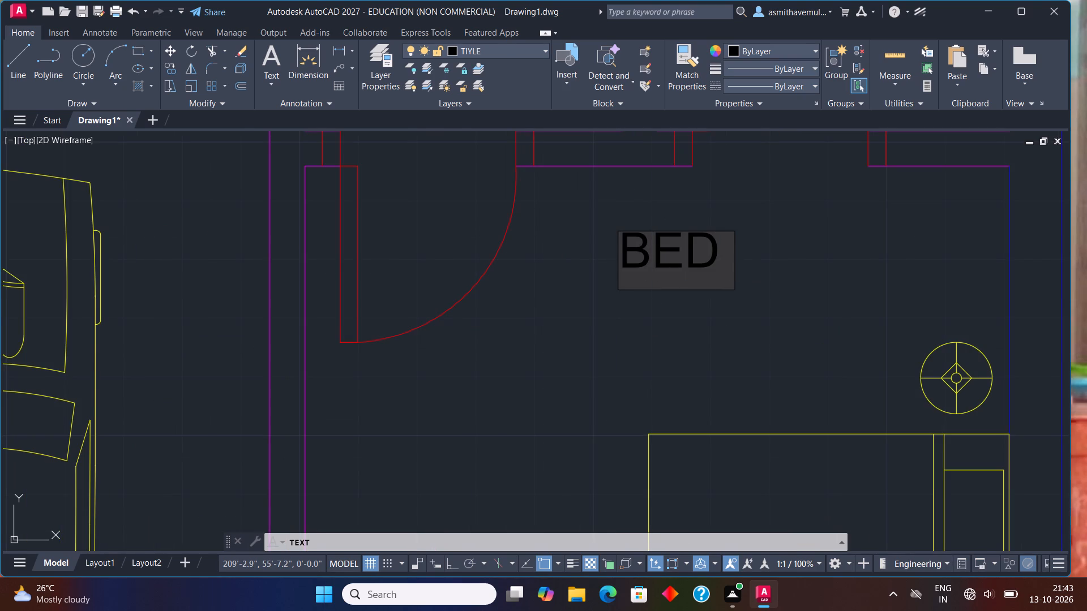
text(ROOM)
key(Return)
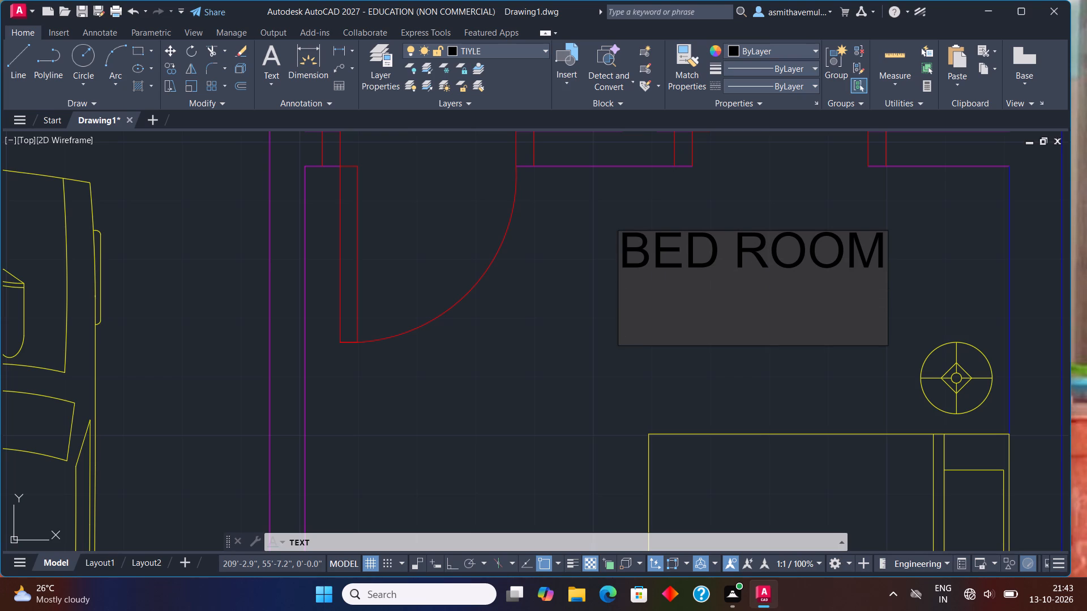
text(10)
key(apostrophe)
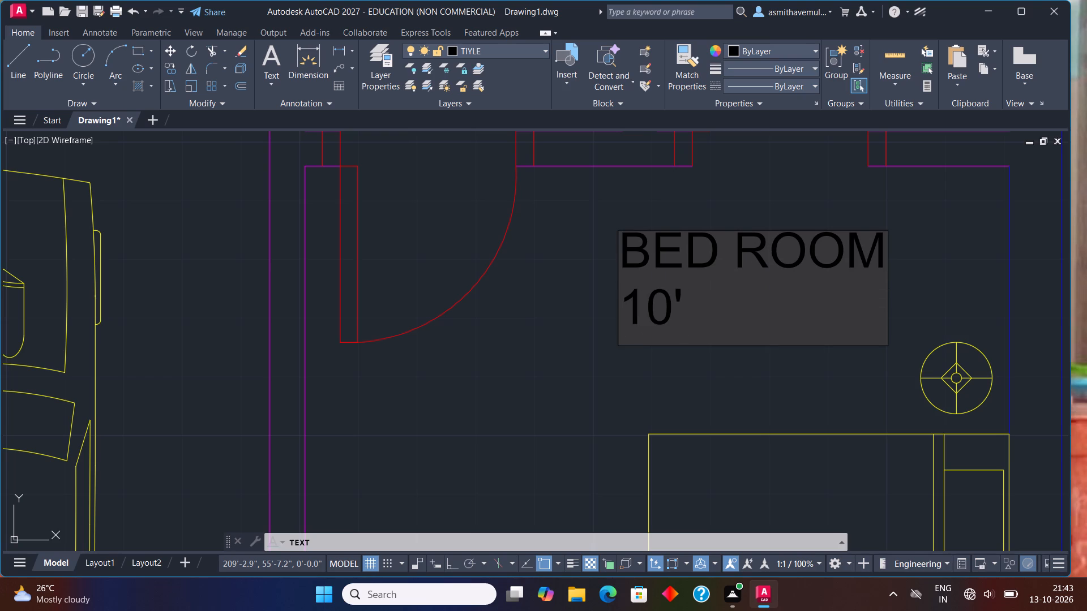
text(X10')
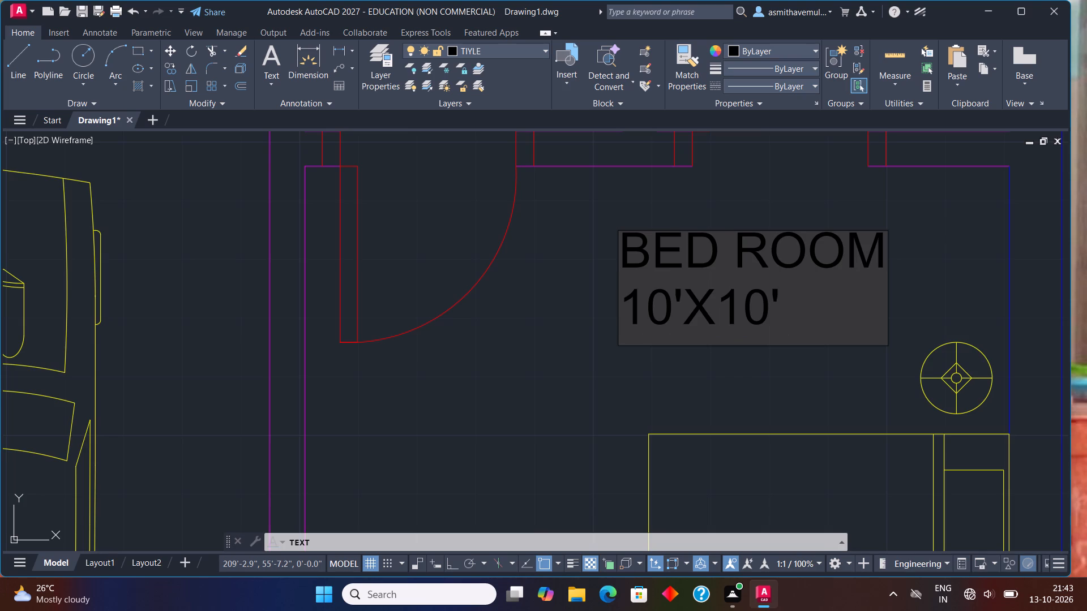
Label the toilet adjoining the lower bedroom with the two-line text TOILET and 6'6"X4'6", above its door swing.
scroll(631, 238, down, 1)
middle_drag(740, 264, 652, 495)
scroll(622, 258, up, 1)
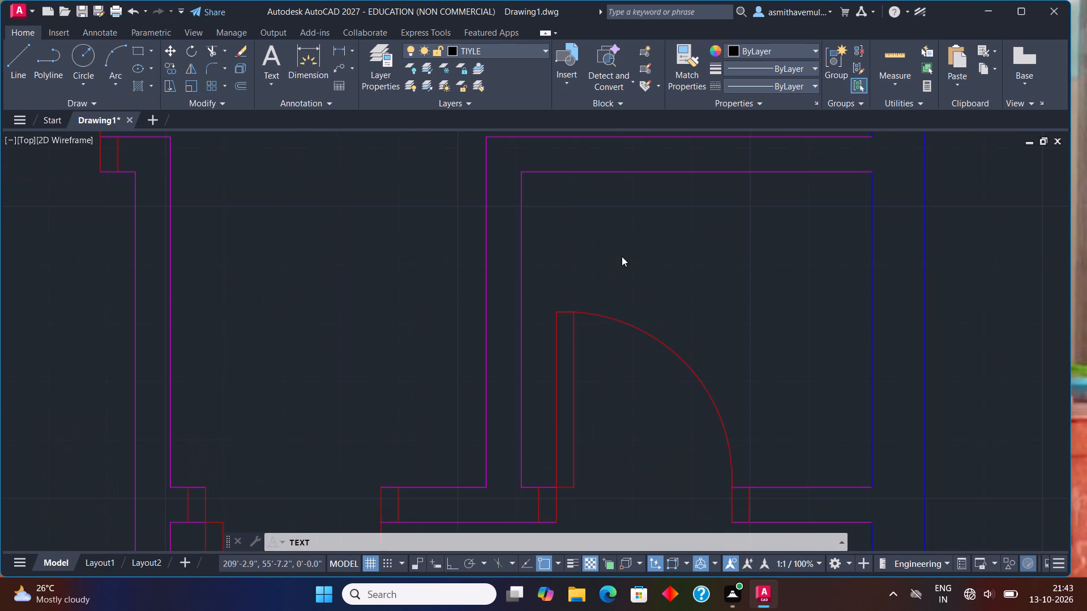
click(660, 235)
text(TOILET)
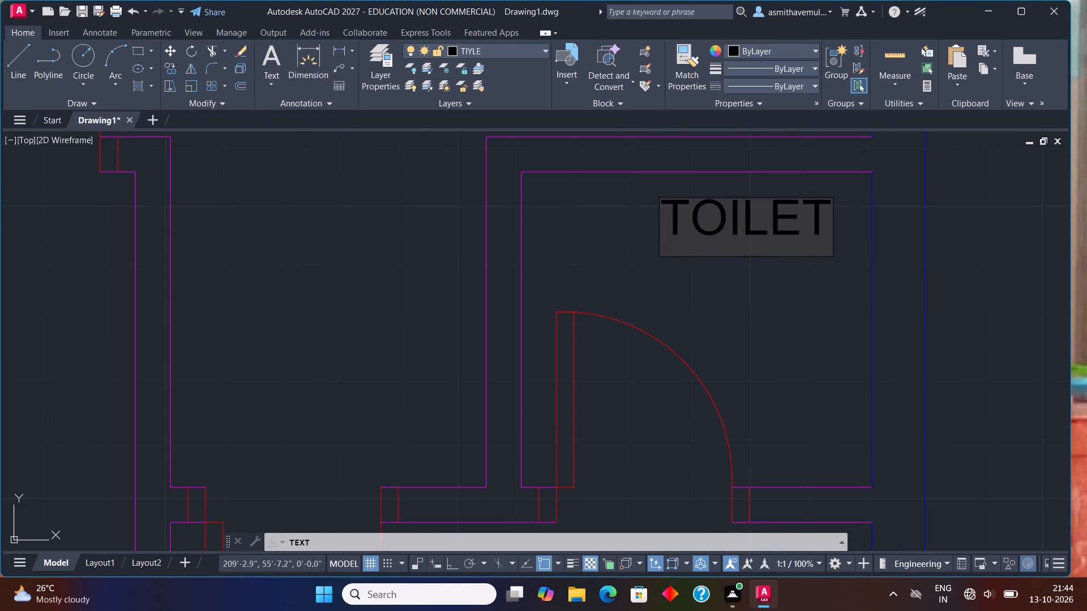
key(Return)
key(6)
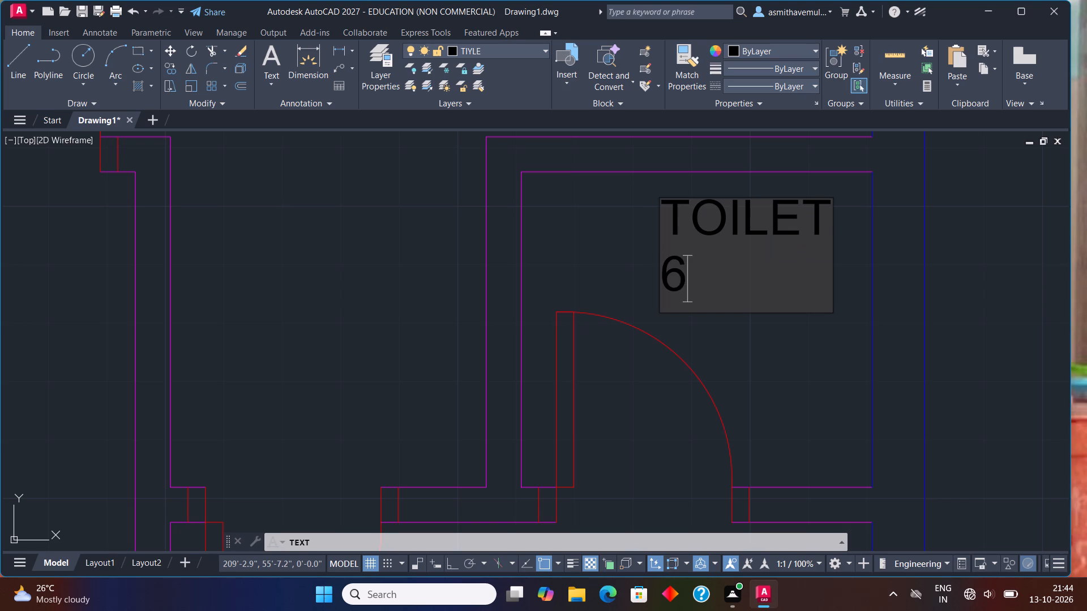
key(apostrophe)
key(6)
text("X)
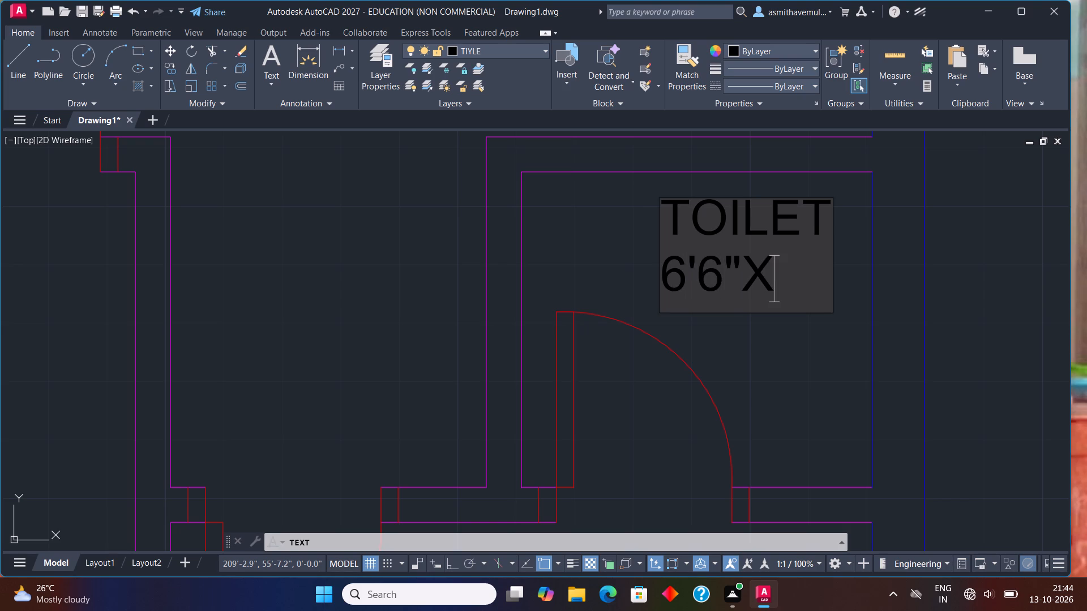
text(4'6")
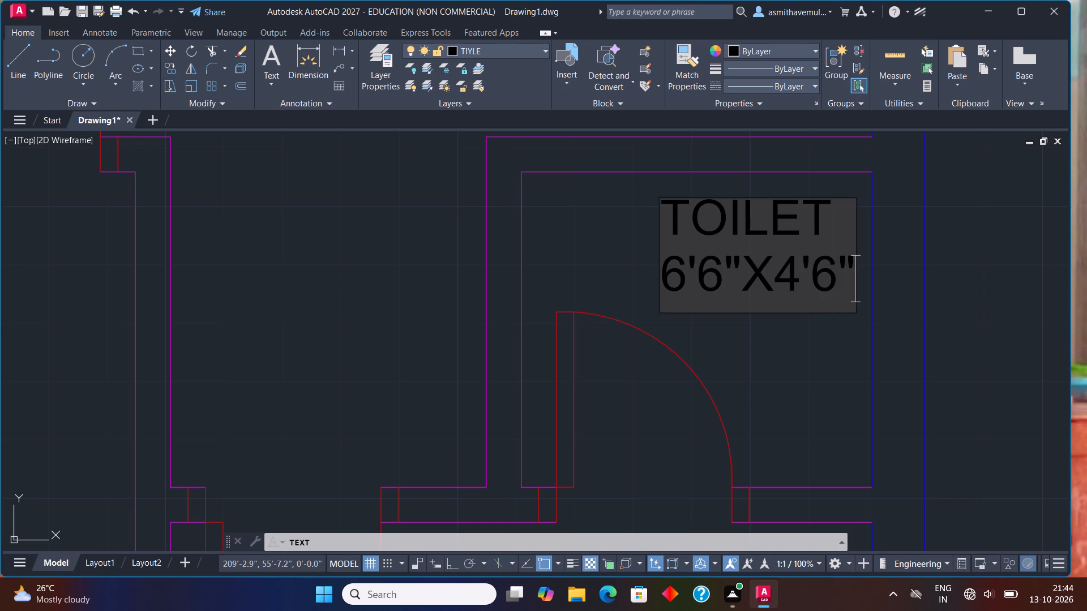
Label the living area with the two-line text LIVING\DINING and 10'X10', between the staircase and the wooden coffee table.
middle_drag(671, 208, 672, 437)
scroll(618, 319, down, 1)
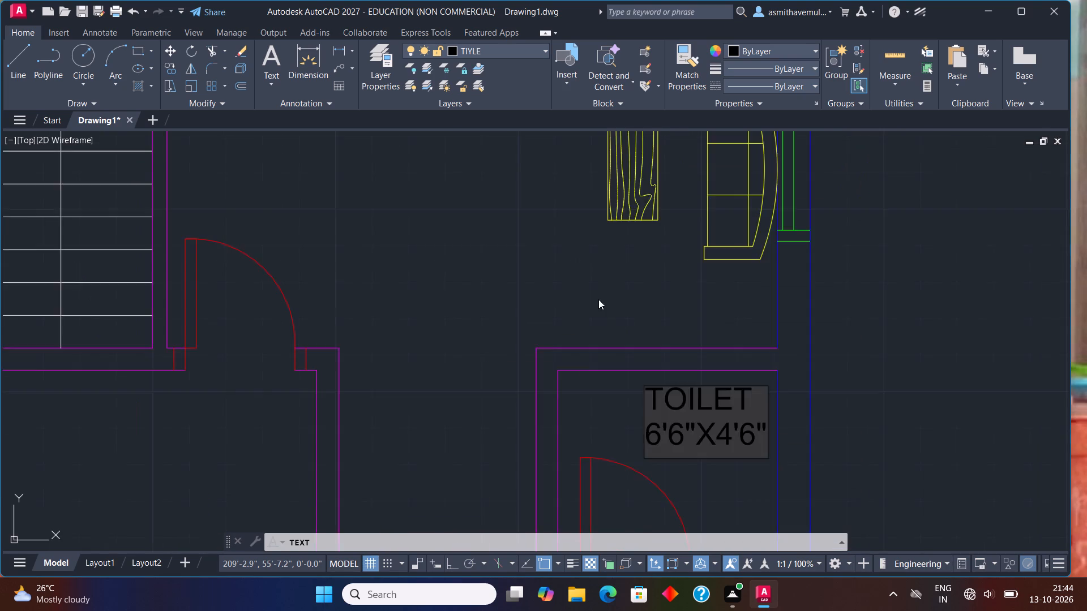
scroll(593, 291, down, 2)
middle_drag(535, 238, 575, 348)
scroll(522, 406, up, 2)
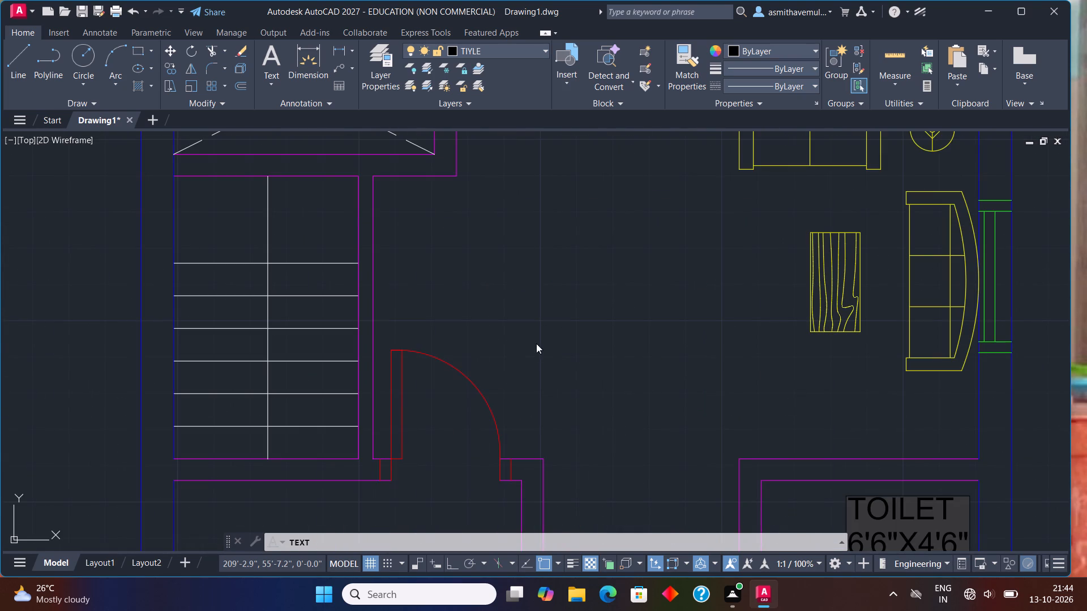
click(558, 293)
text(LIVING)
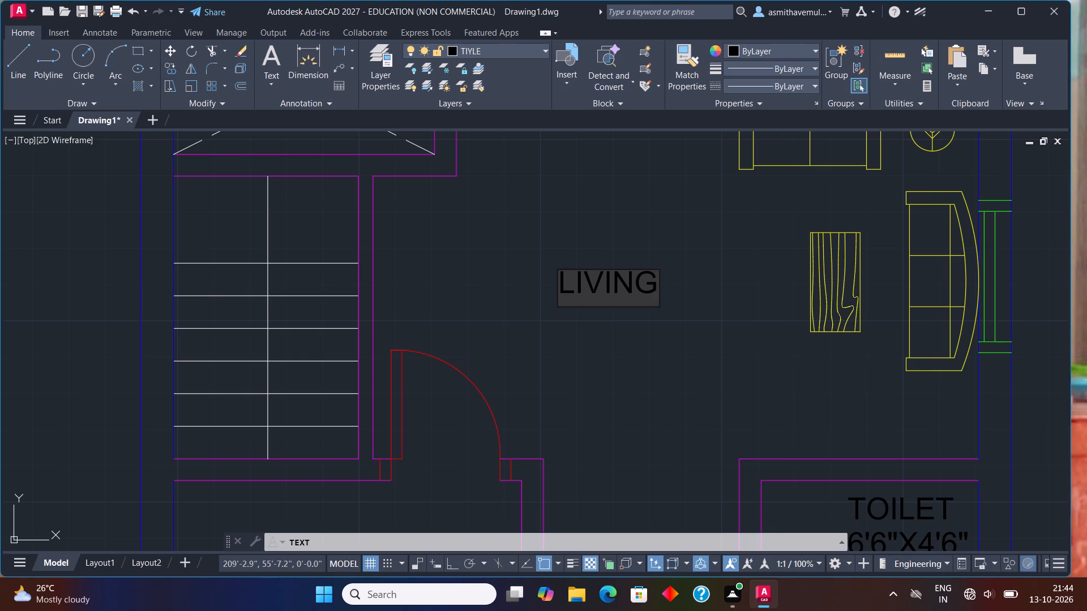
key(backslash)
text(DINING)
key(Return)
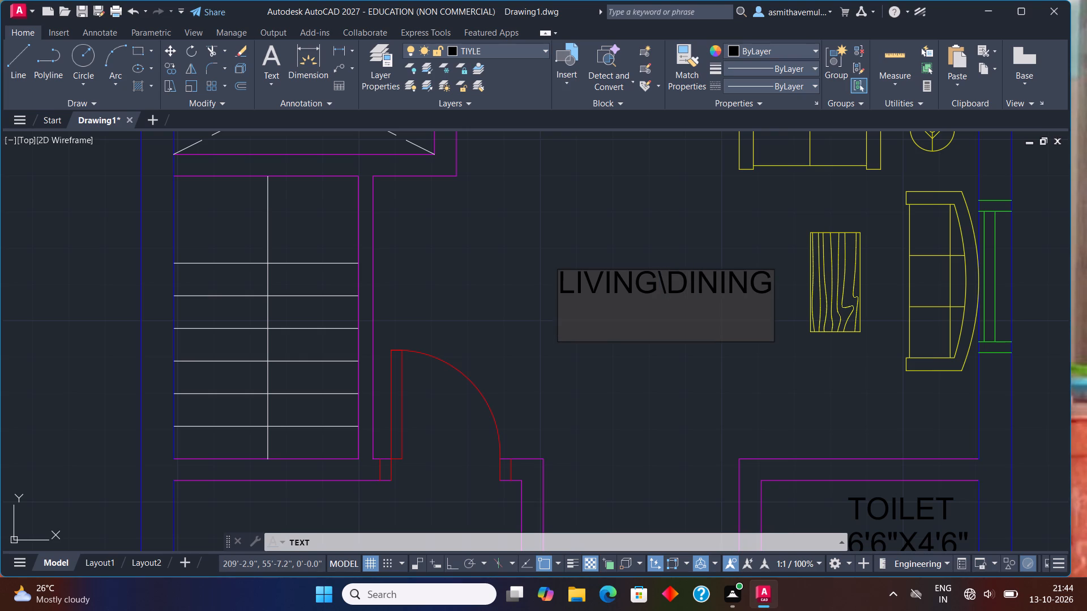
text(10')
text(X10')
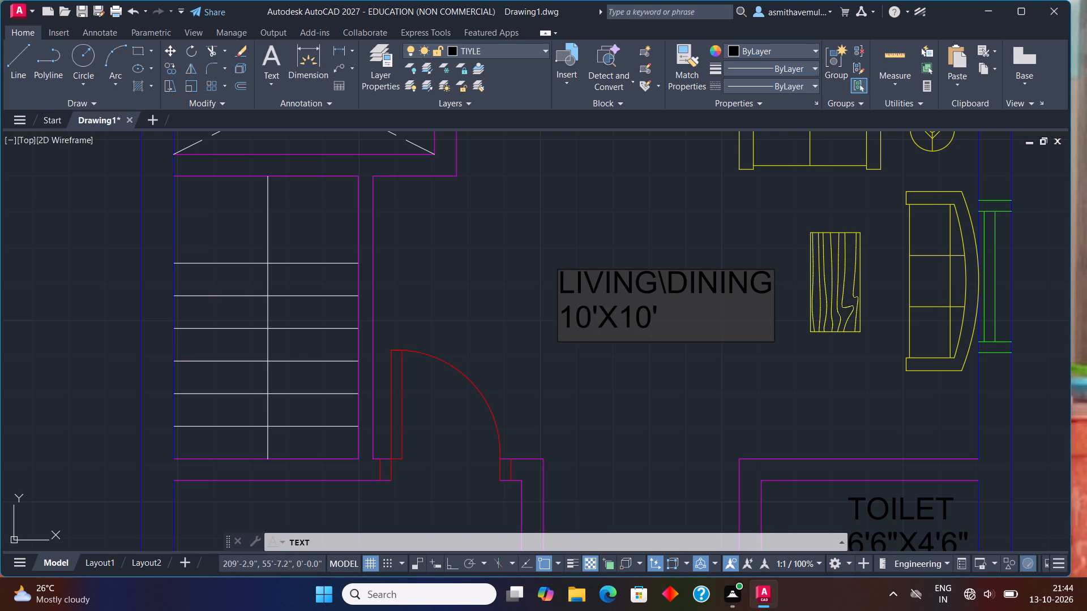
Label the upper bedroom with the two-line text BED ROOM and 10'X10', in the open area below the bed.
scroll(559, 294, down, 1)
middle_drag(584, 265, 540, 500)
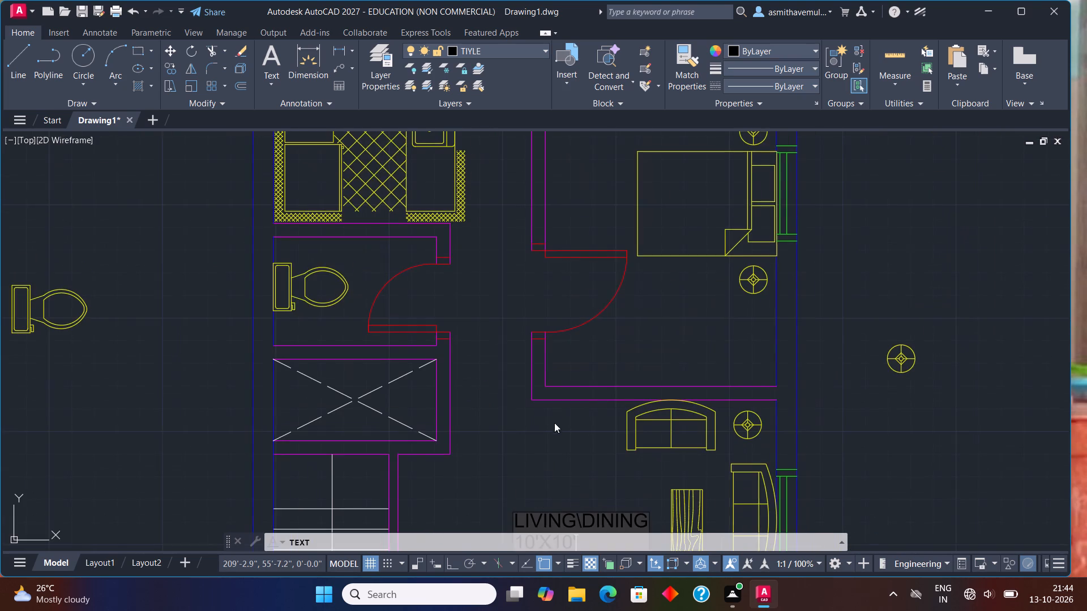
scroll(587, 376, up, 1)
click(678, 303)
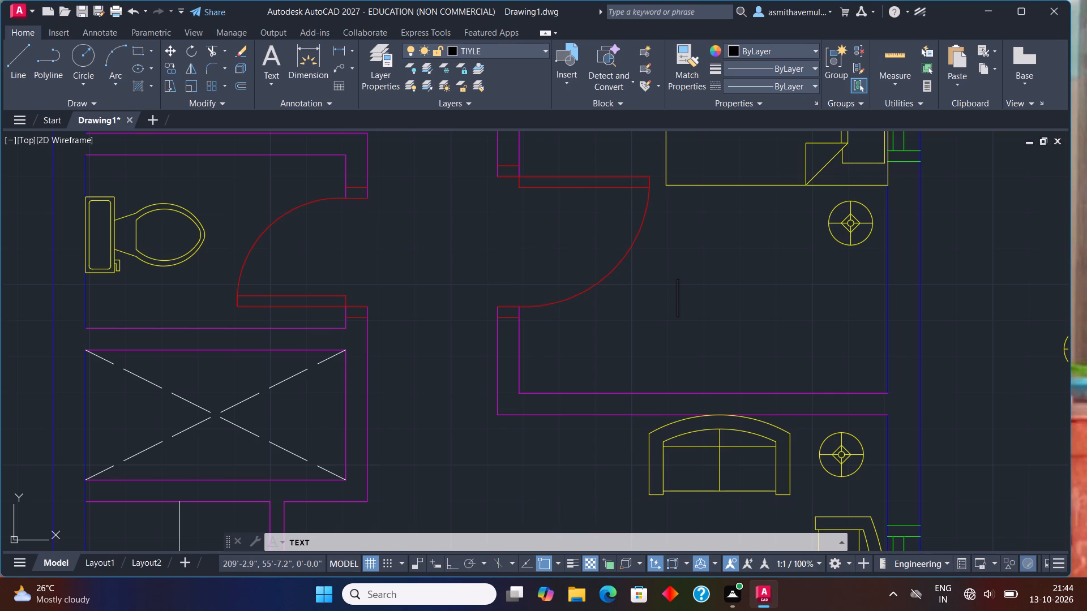
text(BED ROOM)
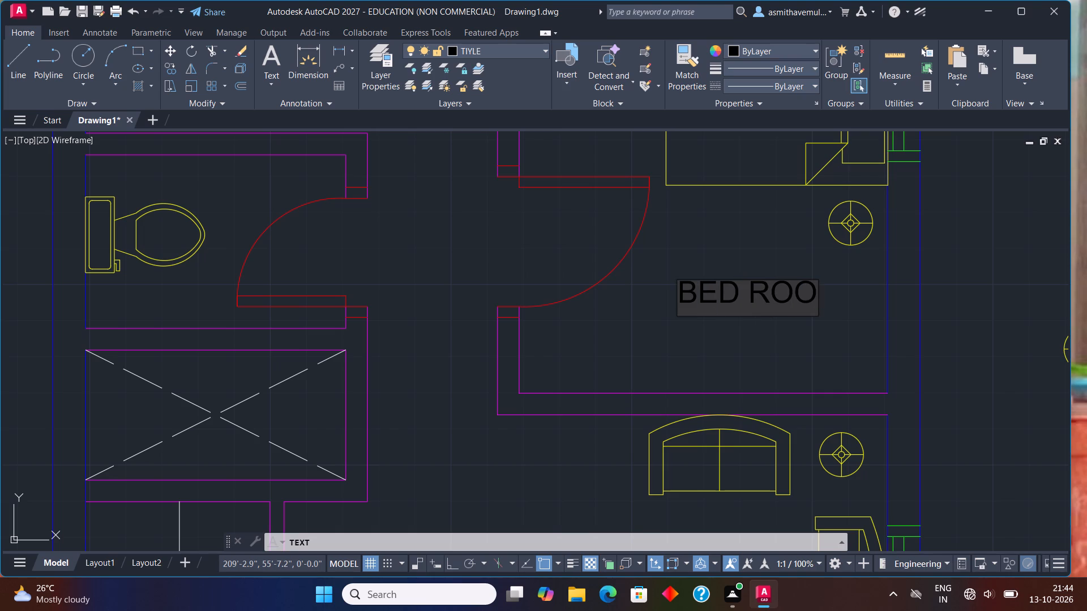
key(Return)
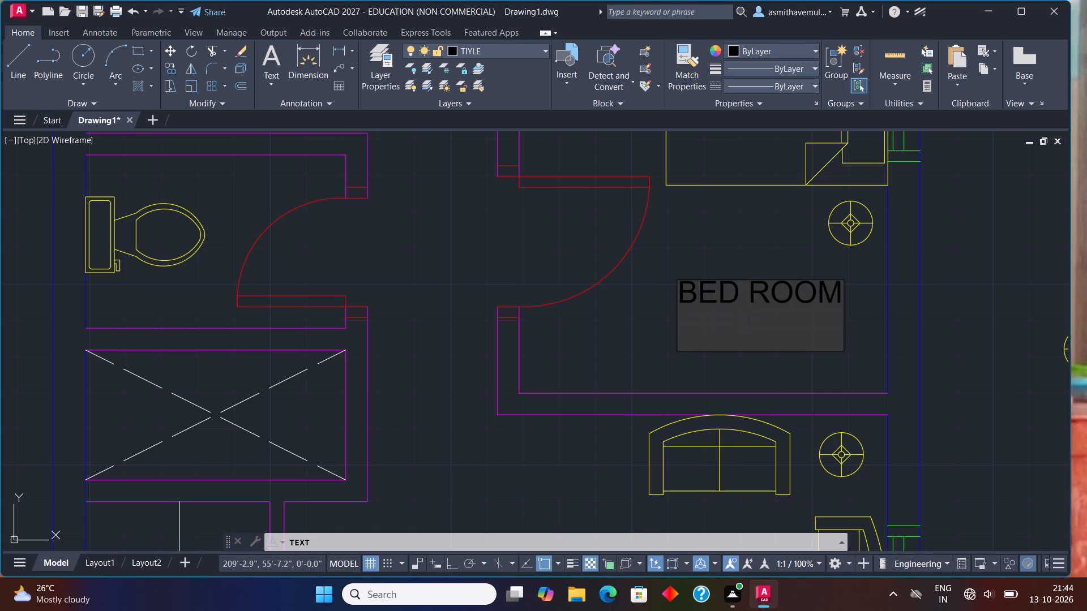
text(10)
text('X10')
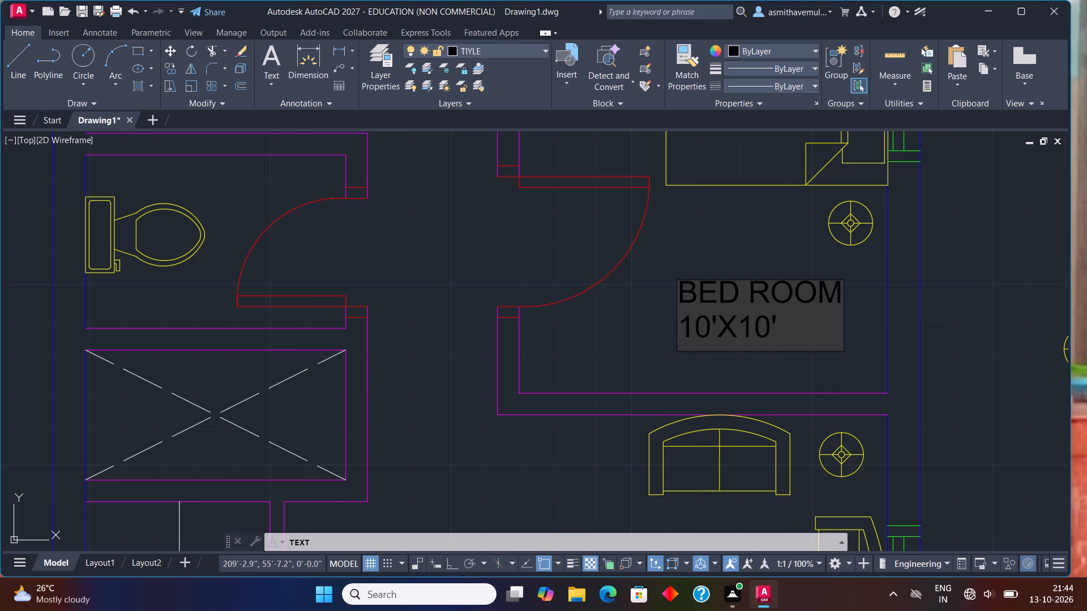
Label the narrow room above the upper bedroom with the two-line text WASH and 10'X3'6", beside its door swing.
scroll(685, 278, down, 1)
middle_drag(685, 277, 678, 449)
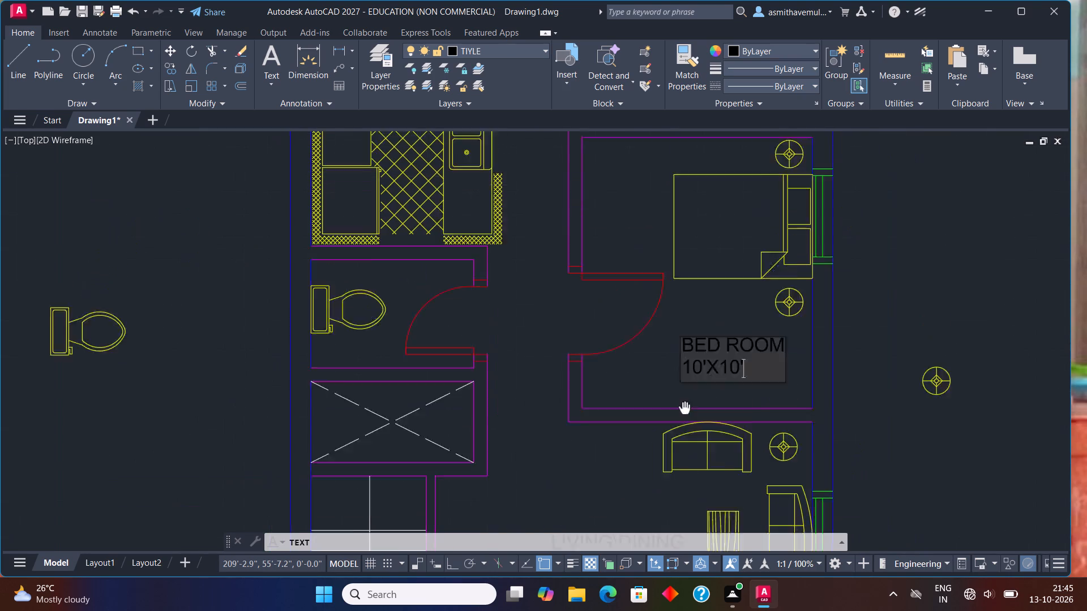
middle_drag(678, 449, 676, 453)
scroll(670, 174, up, 1)
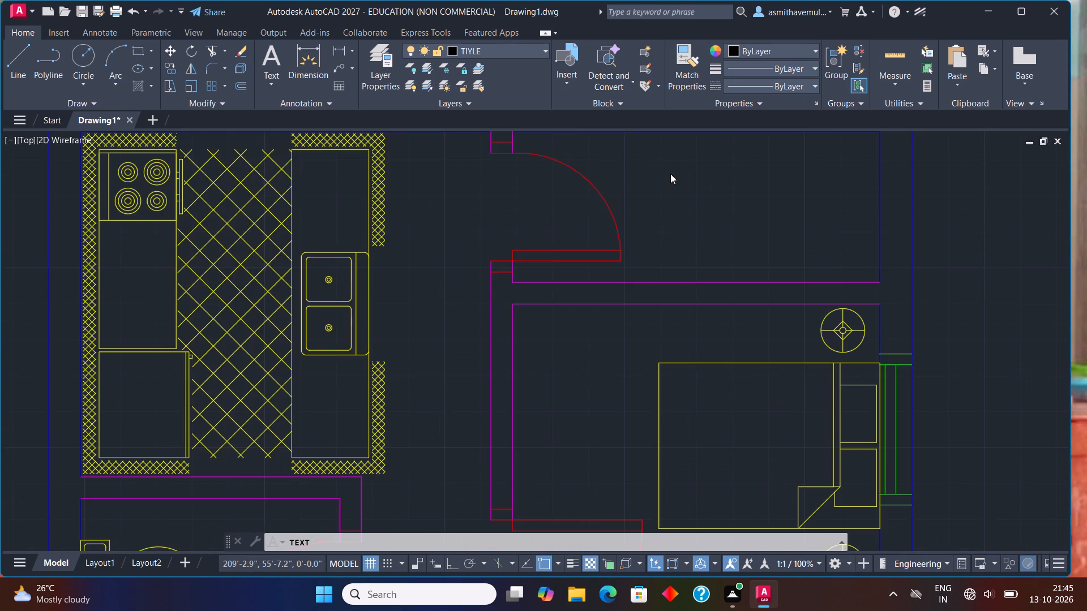
middle_drag(670, 180, 667, 273)
click(666, 272)
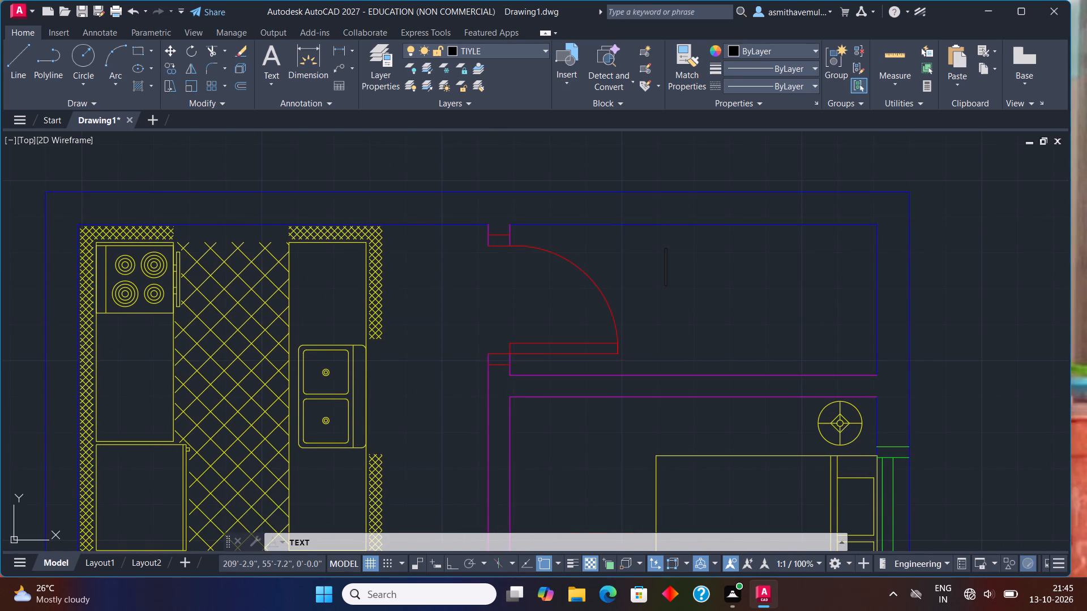
text(WASH)
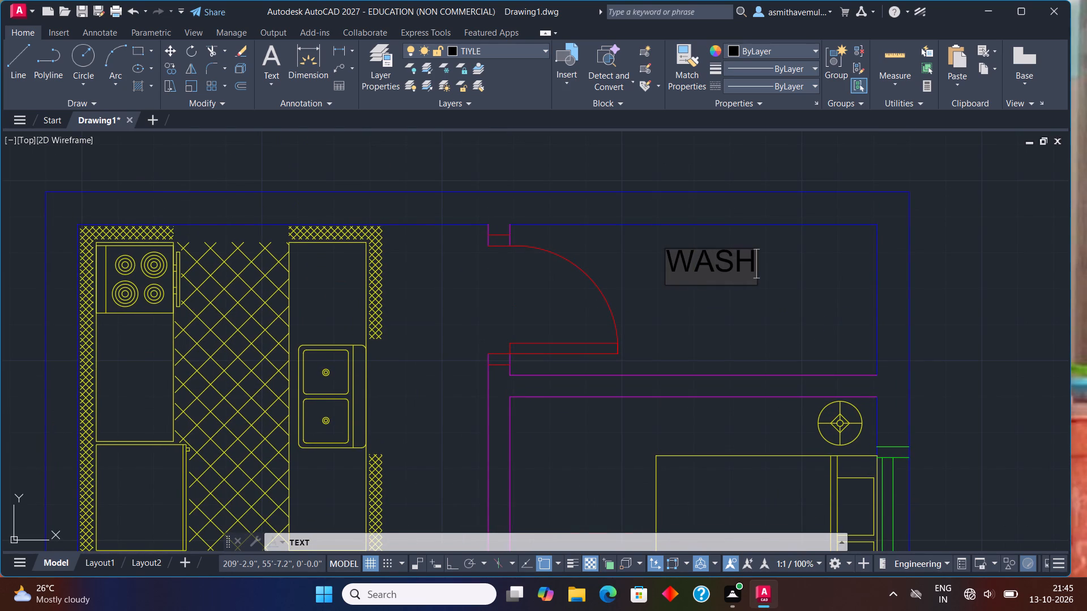
key(Return)
text(10')
key(x)
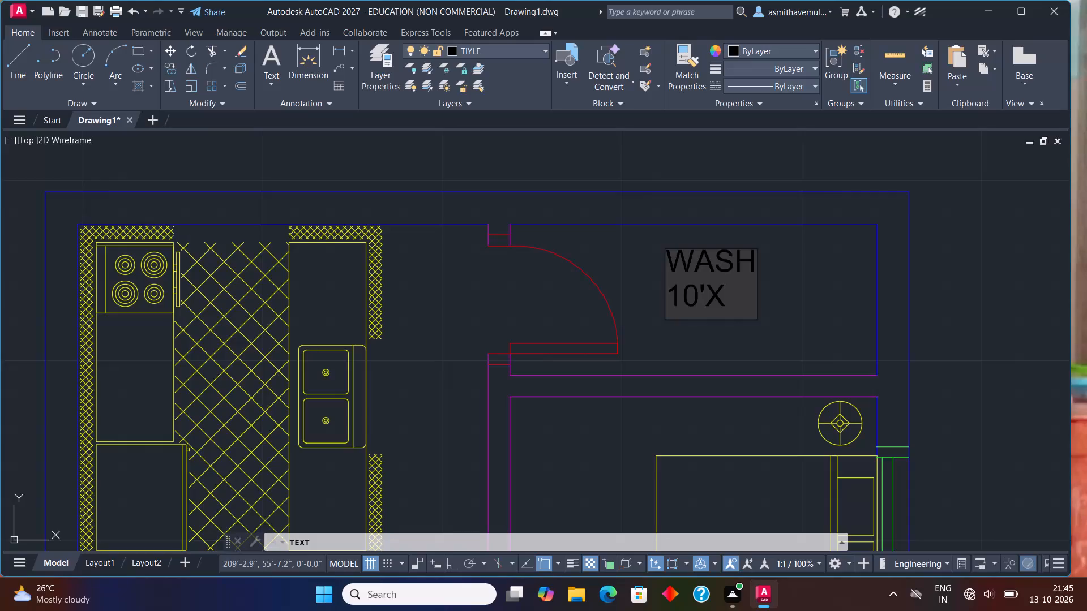
text(3'6")
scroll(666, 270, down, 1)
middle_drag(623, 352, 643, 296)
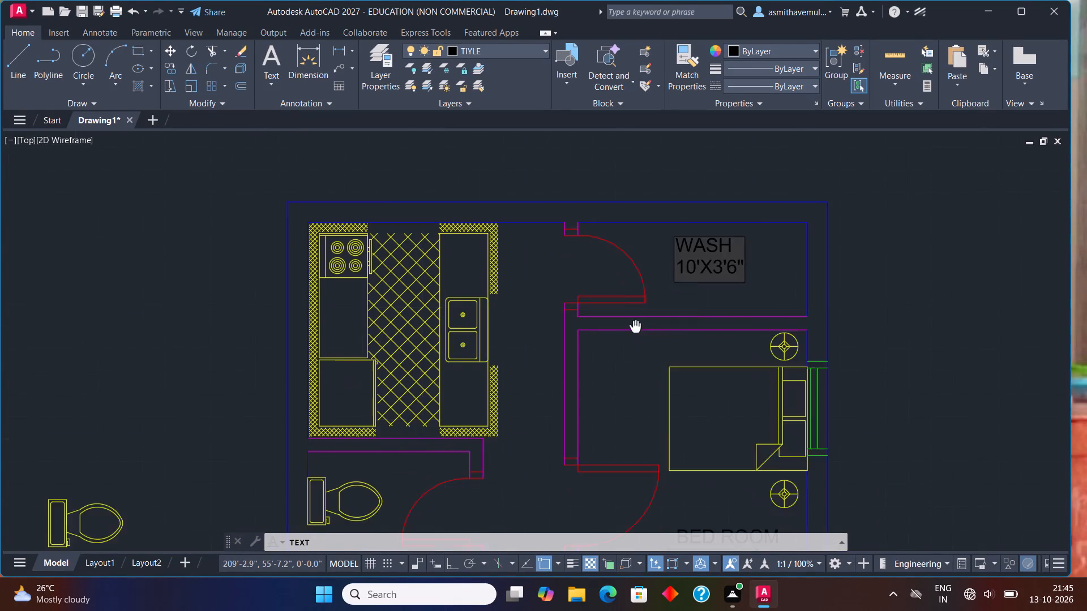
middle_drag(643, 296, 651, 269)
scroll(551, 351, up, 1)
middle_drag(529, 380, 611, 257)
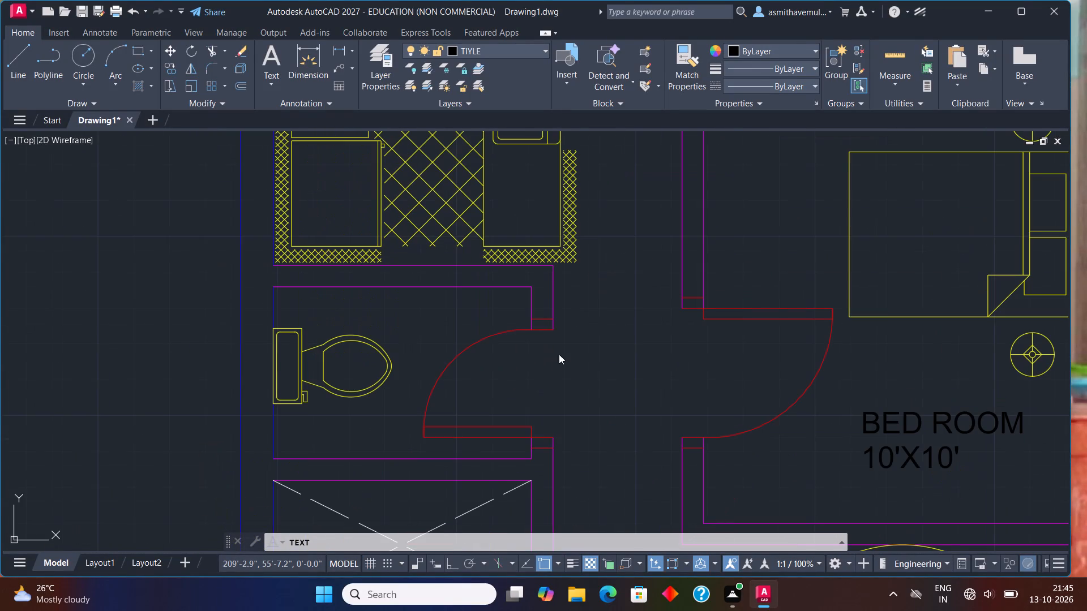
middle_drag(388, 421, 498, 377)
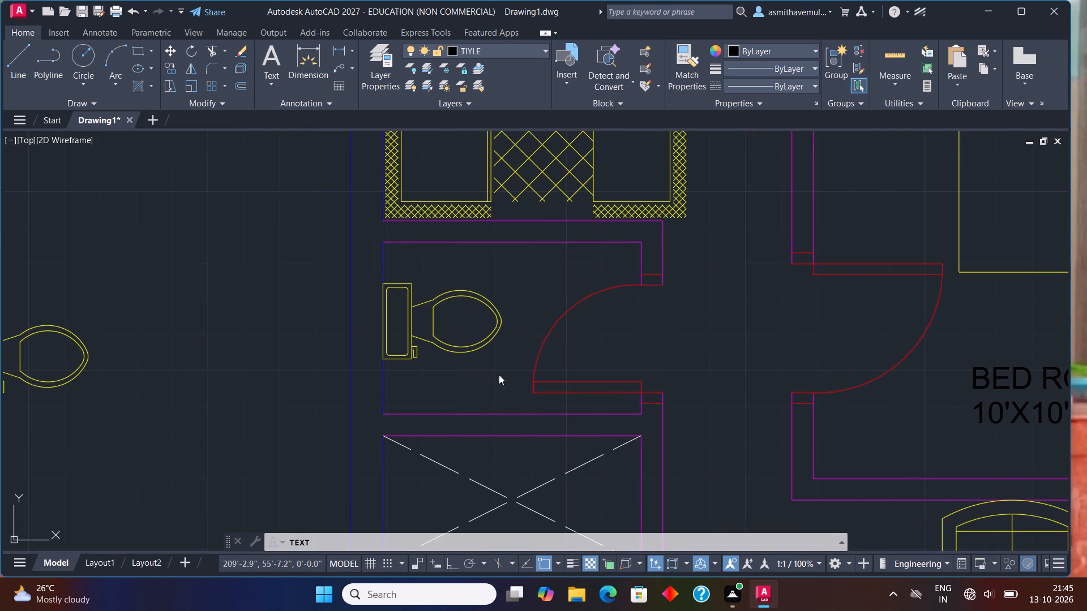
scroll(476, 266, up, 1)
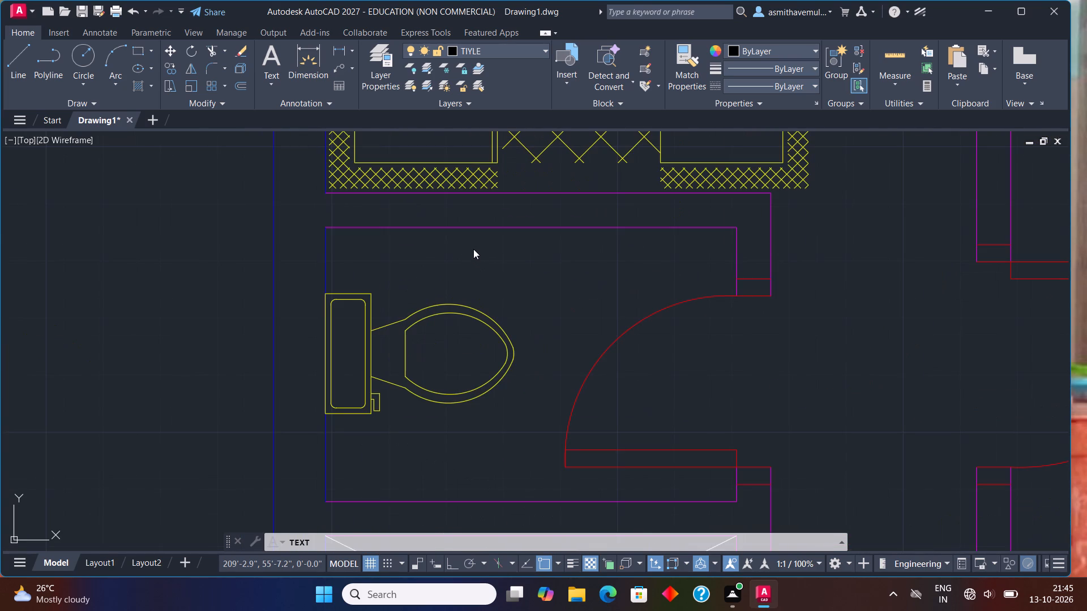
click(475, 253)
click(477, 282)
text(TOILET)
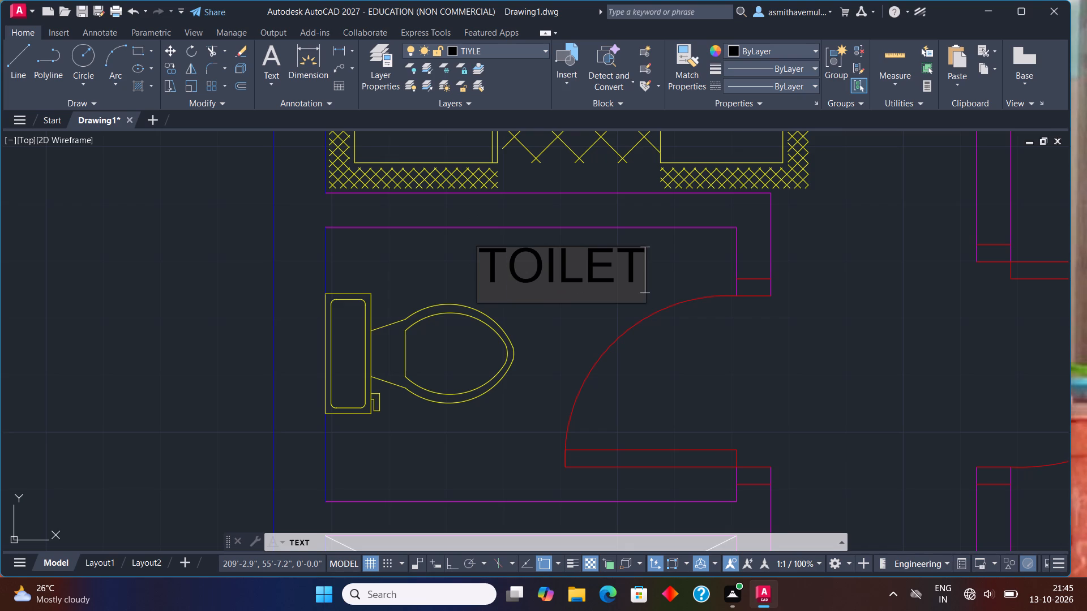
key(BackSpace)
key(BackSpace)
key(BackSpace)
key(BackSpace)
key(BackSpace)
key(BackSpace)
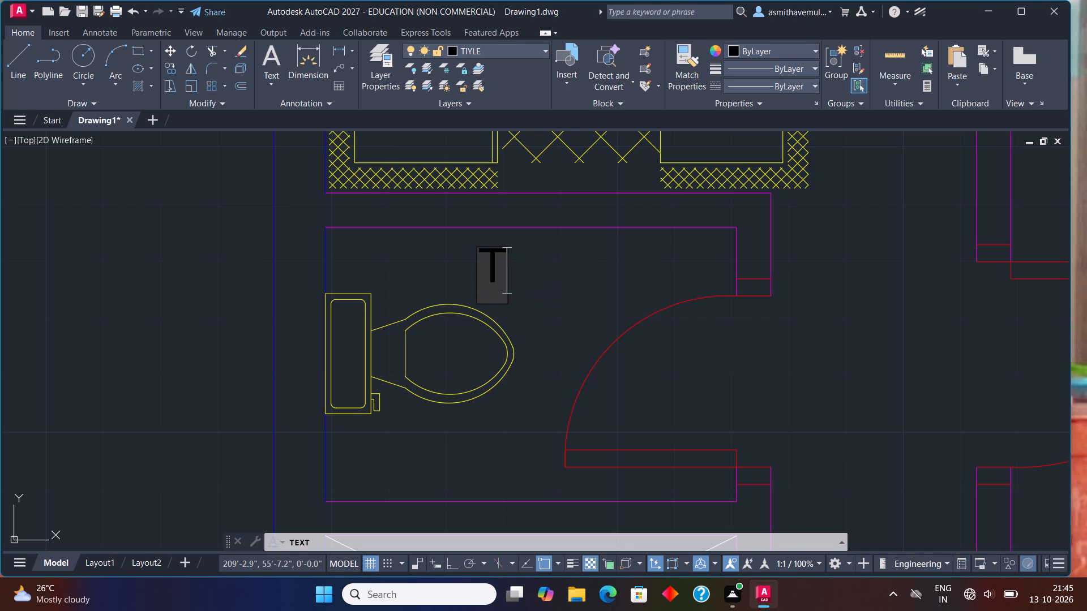
Label the toilet below the kitchen with the two-line text TOILET and 6'X4', starting just above the WC bowl.
scroll(459, 264, up, 1)
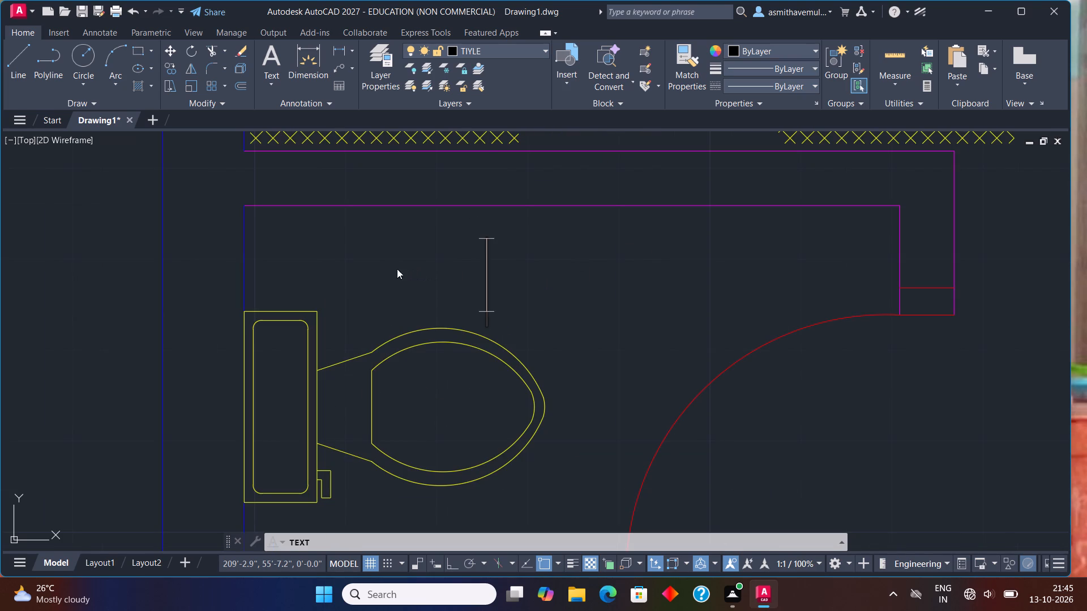
click(391, 267)
text(TOILET)
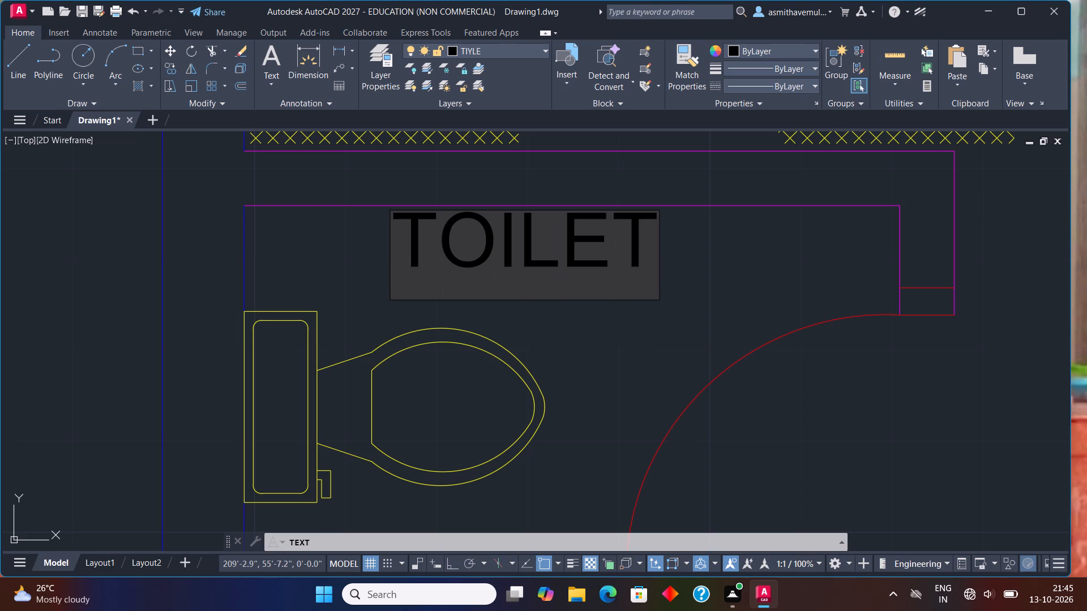
key(Return)
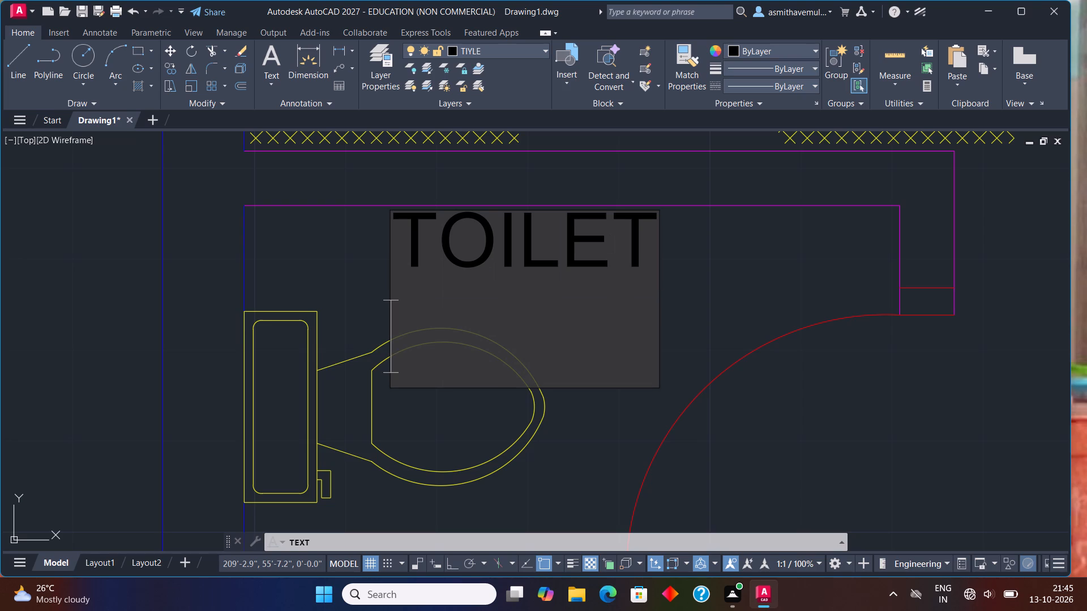
text(6')
key(x)
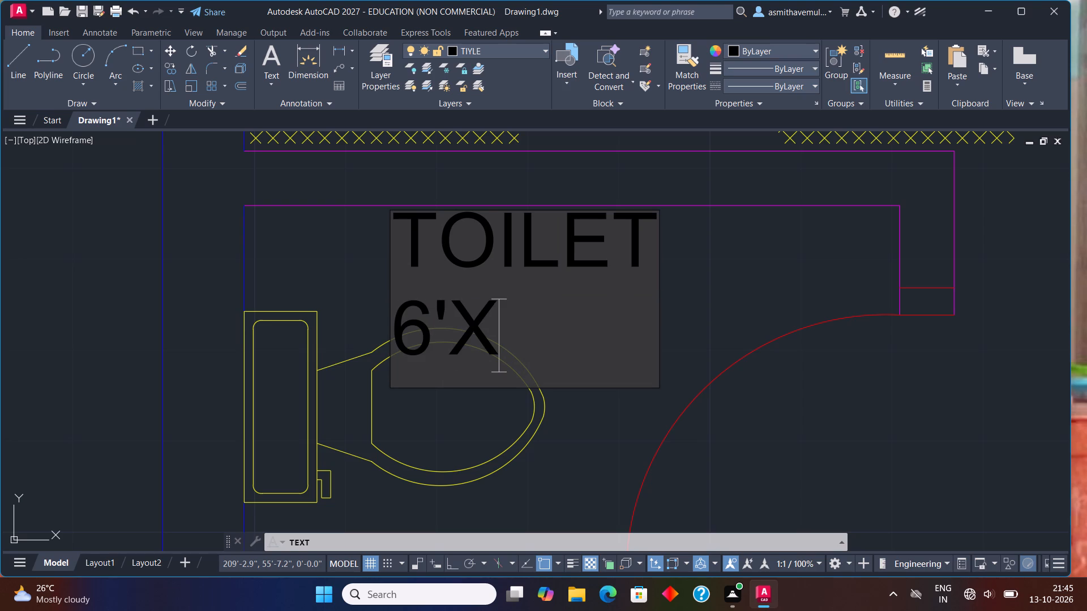
text(4')
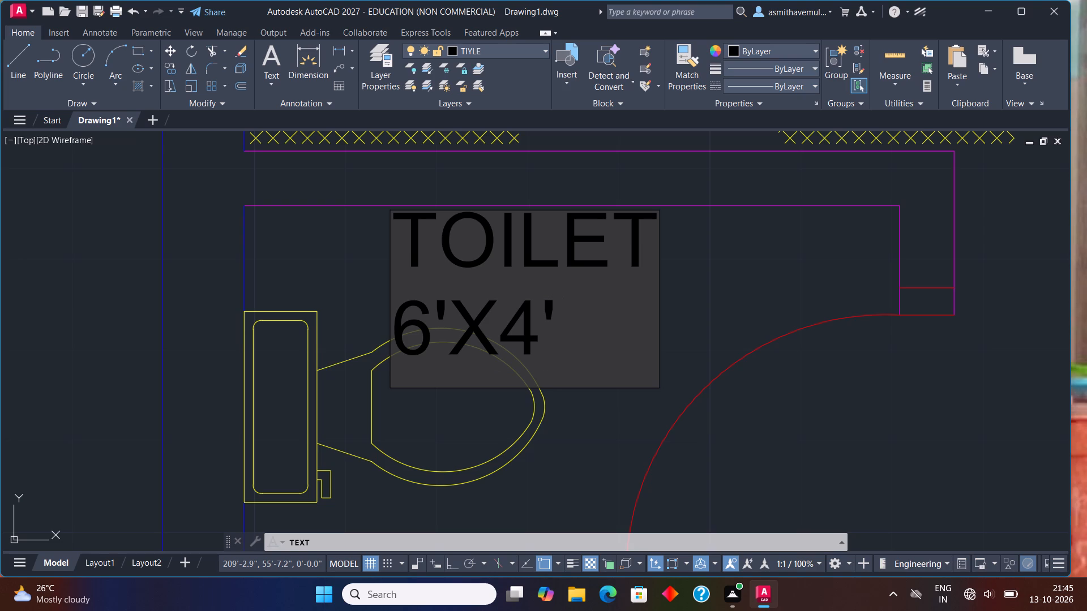
Label the car parking area with the two-line text PORCH and 9'6"X14'6", above the car, and finish the text command.
scroll(393, 267, down, 1)
scroll(449, 256, down, 1)
scroll(584, 367, down, 1)
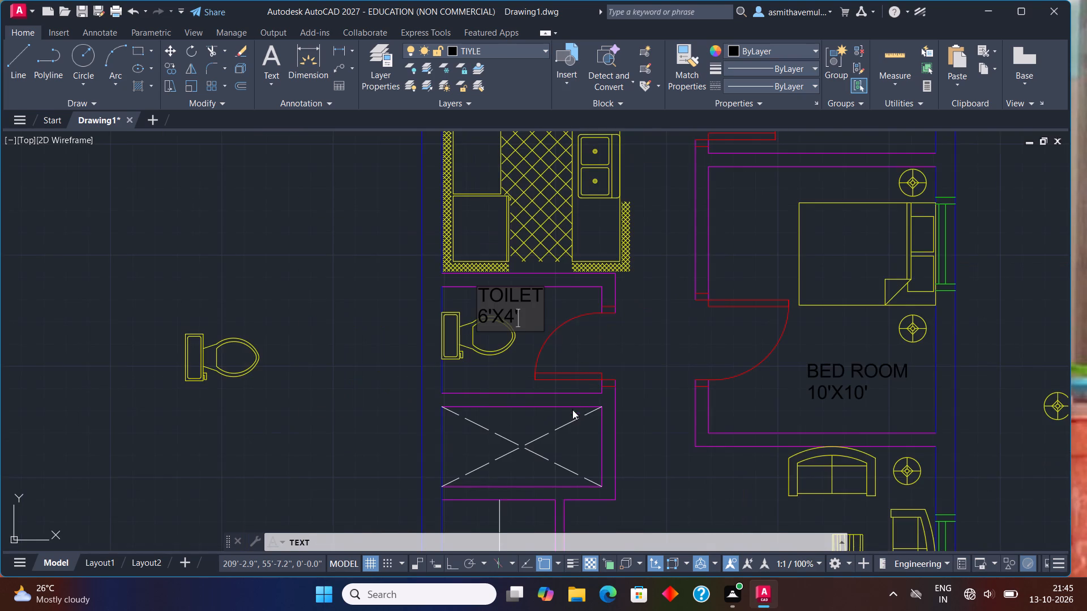
middle_drag(572, 410, 656, 200)
scroll(656, 280, down, 1)
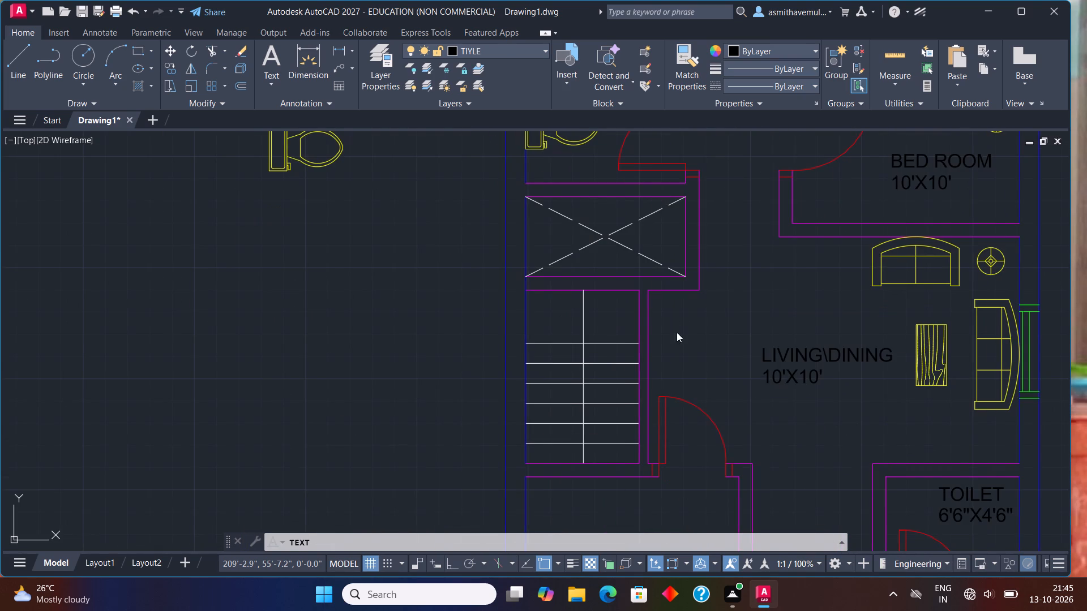
middle_drag(688, 363, 741, 83)
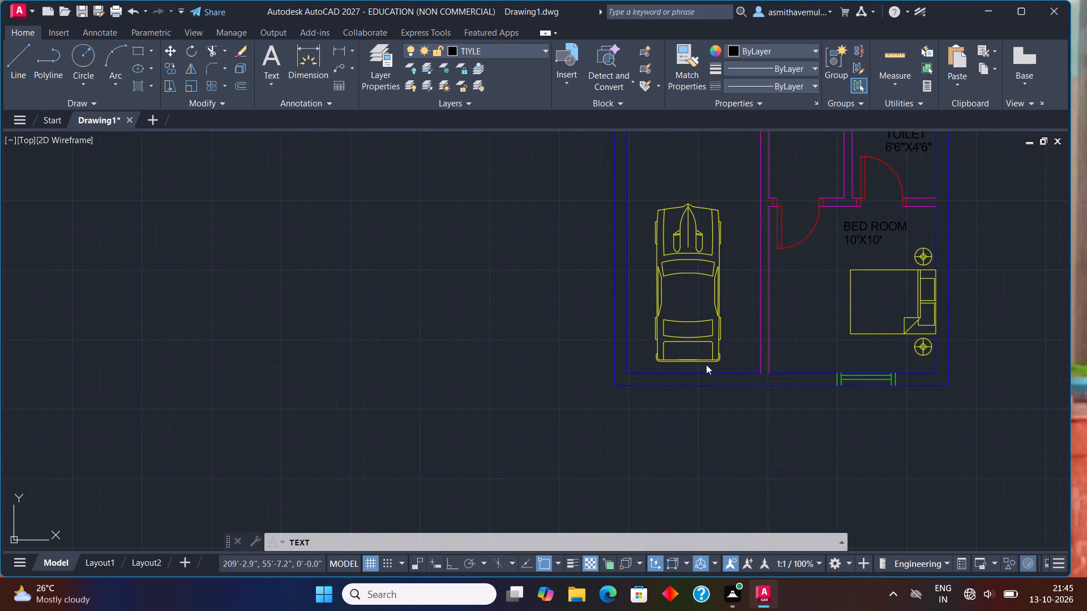
scroll(705, 349, up, 1)
middle_drag(705, 239, 673, 461)
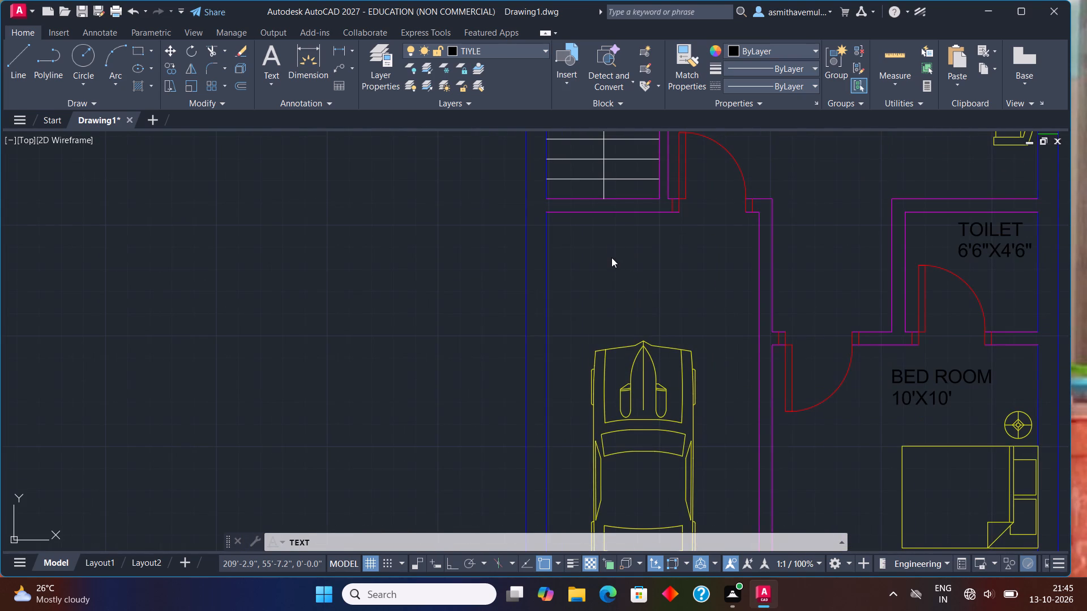
click(611, 257)
text(PORV)
key(BackSpace)
text(CH)
key(Return)
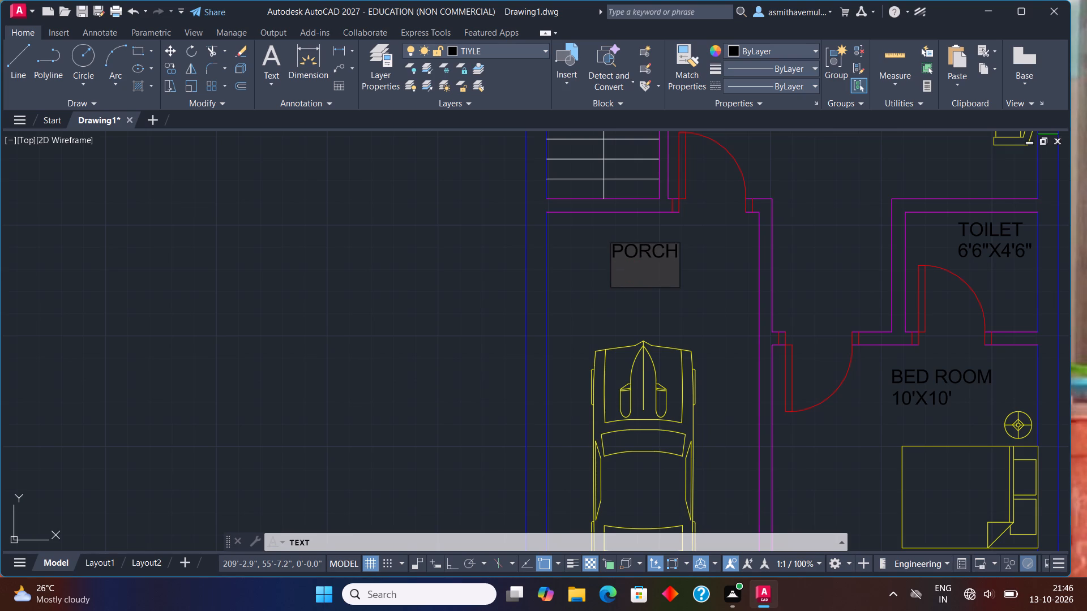
text(9'6"X)
text(14'6")
scroll(661, 308, down, 2)
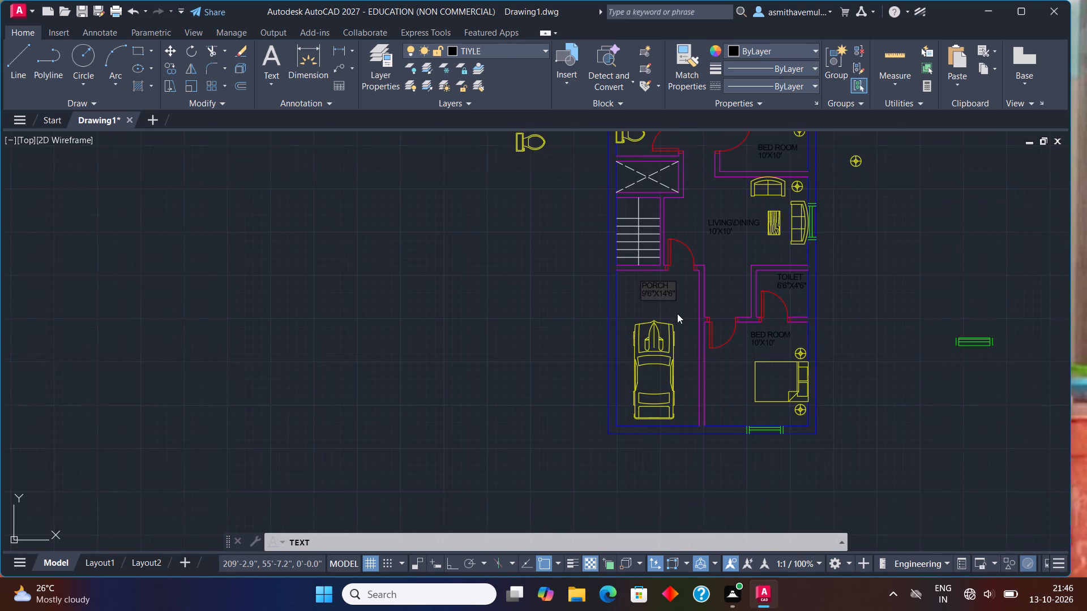
middle_drag(700, 289, 507, 371)
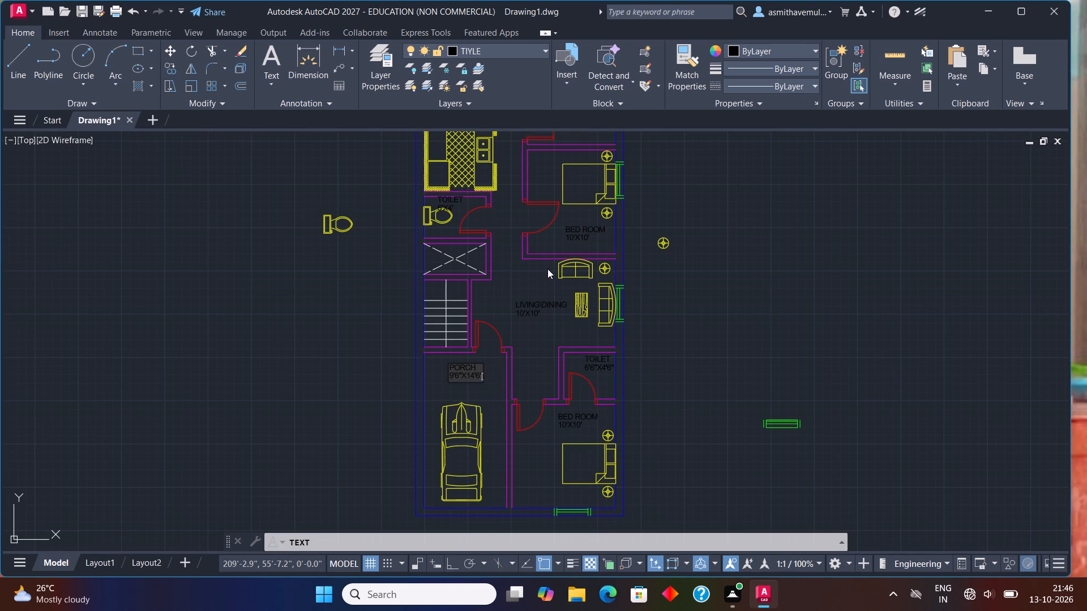
click(737, 282)
key(Escape)
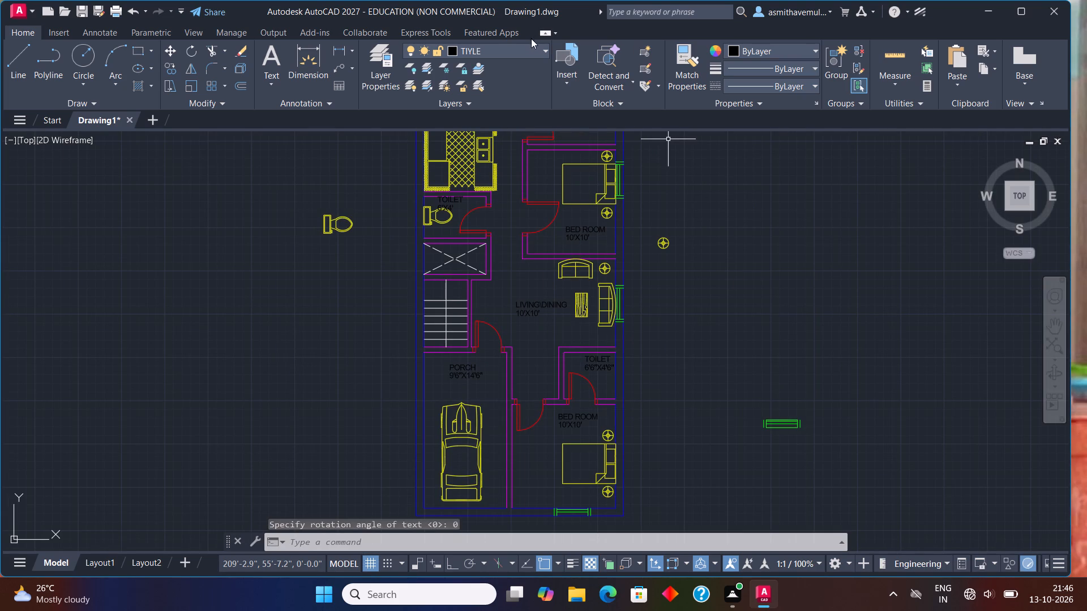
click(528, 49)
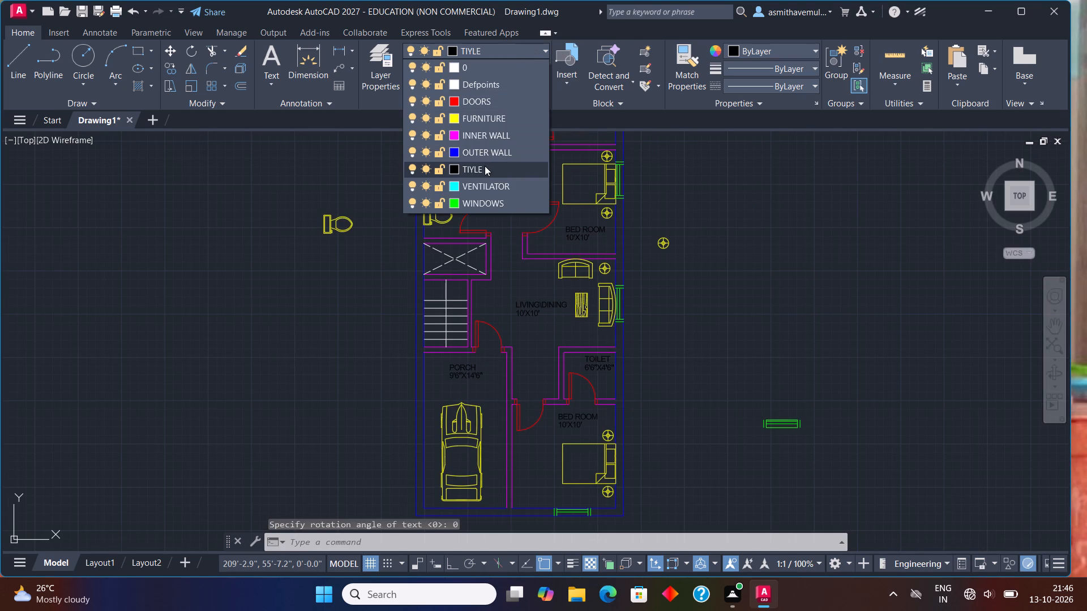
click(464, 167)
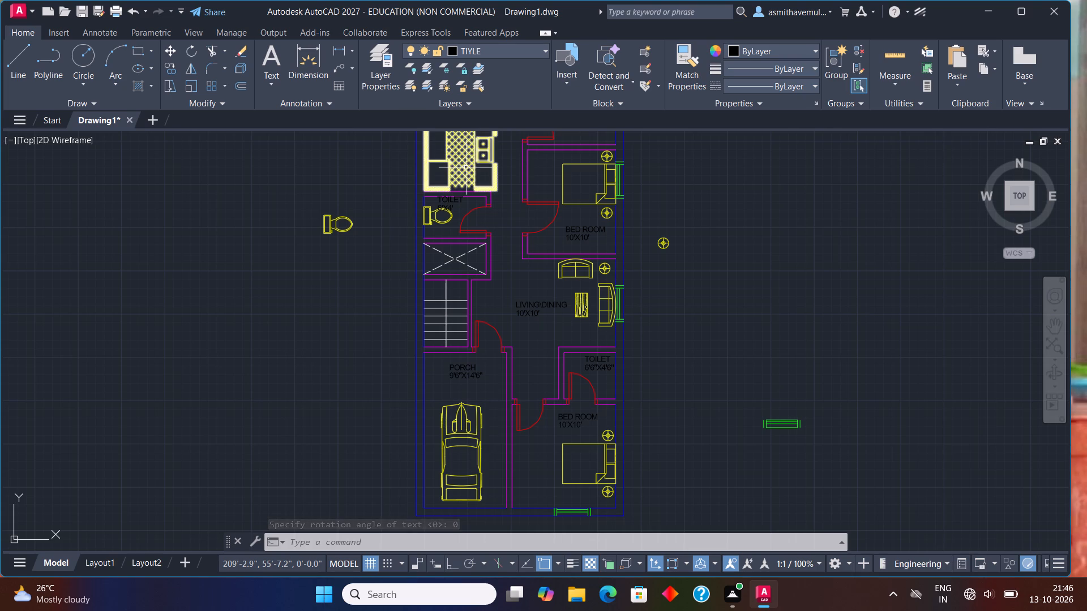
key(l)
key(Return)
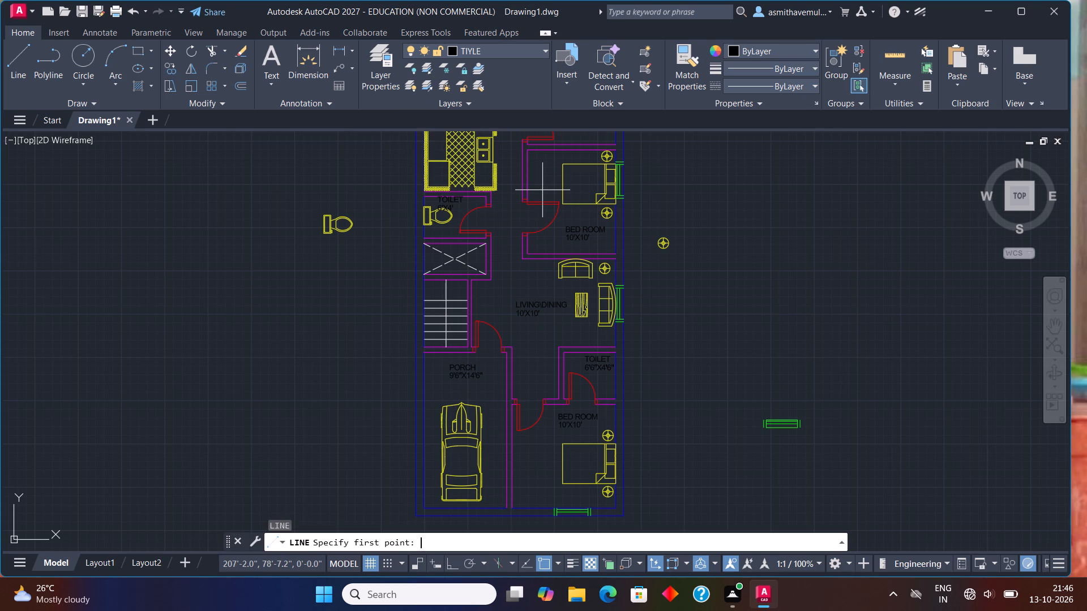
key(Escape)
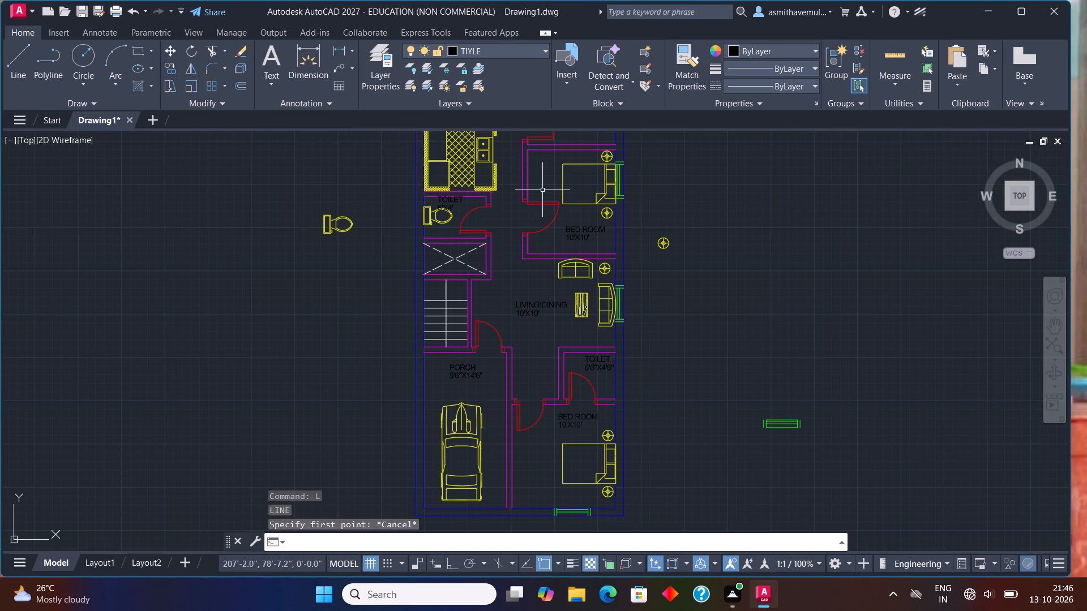
Change the TIYLE layer's colour to index colour 255 so the room labels are drawn in white.
text(LA)
key(Return)
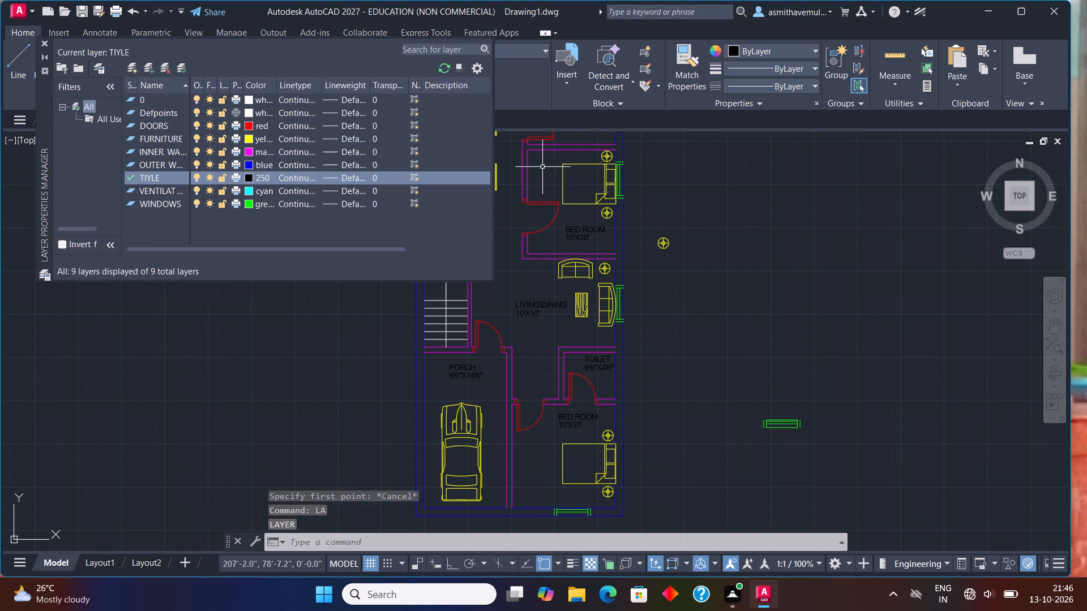
click(248, 177)
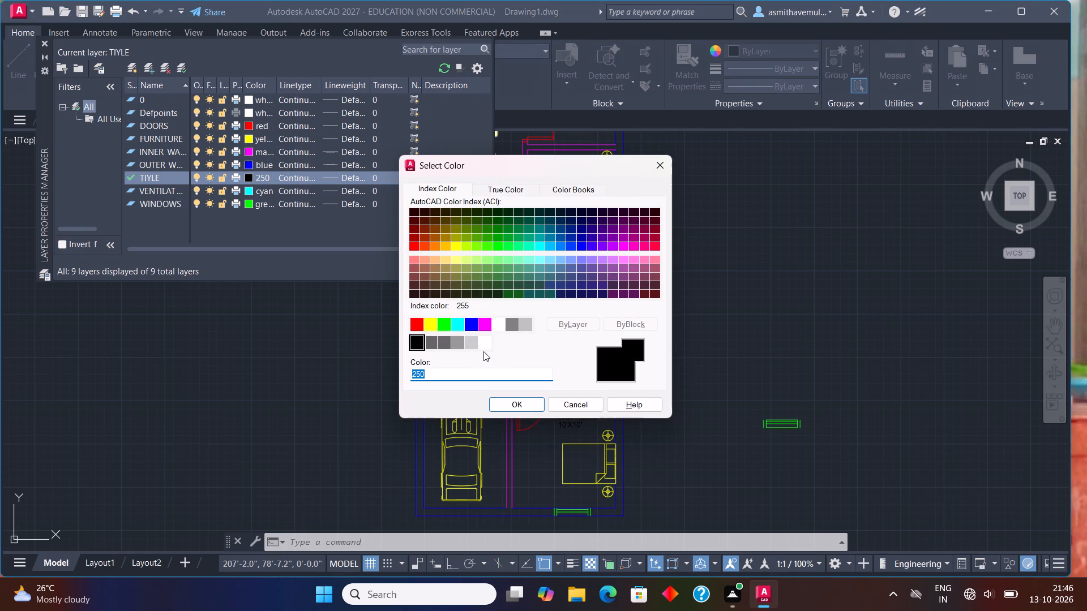
click(483, 343)
click(515, 401)
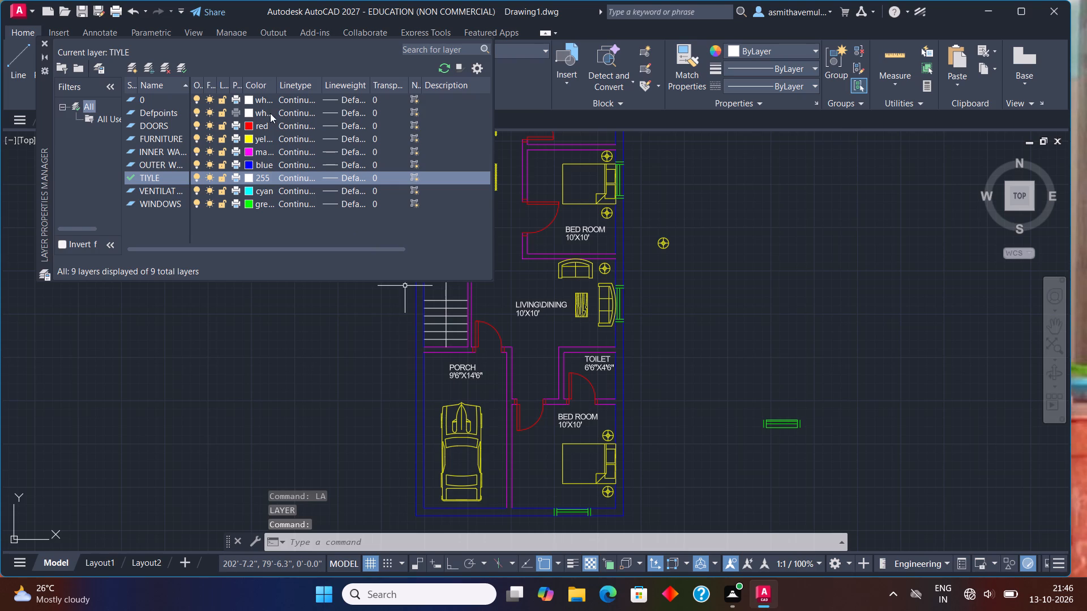
click(43, 43)
Move the WC in the toilet below the kitchen slightly down along the outer wall, clear of the TOILET 6'X4' label.
scroll(650, 398, down, 1)
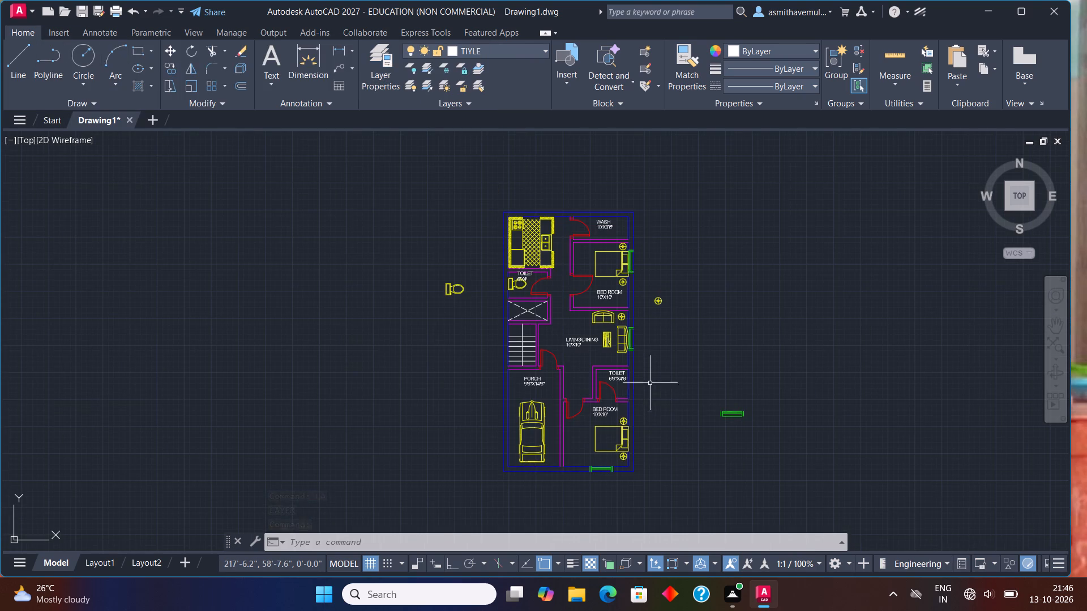
scroll(647, 371, up, 1)
scroll(439, 239, up, 1)
click(435, 238)
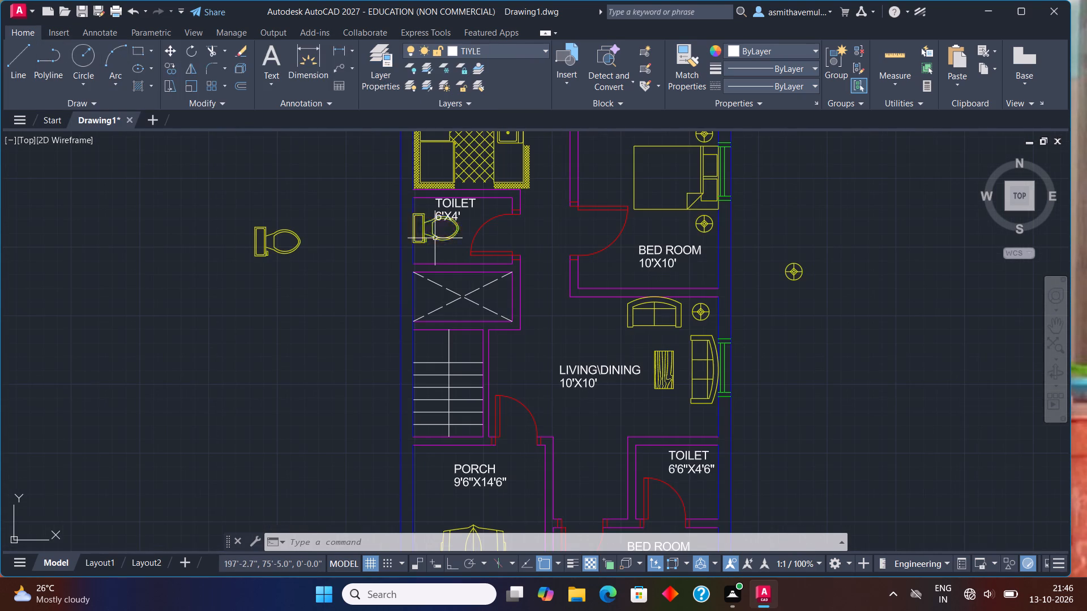
key(m)
key(Return)
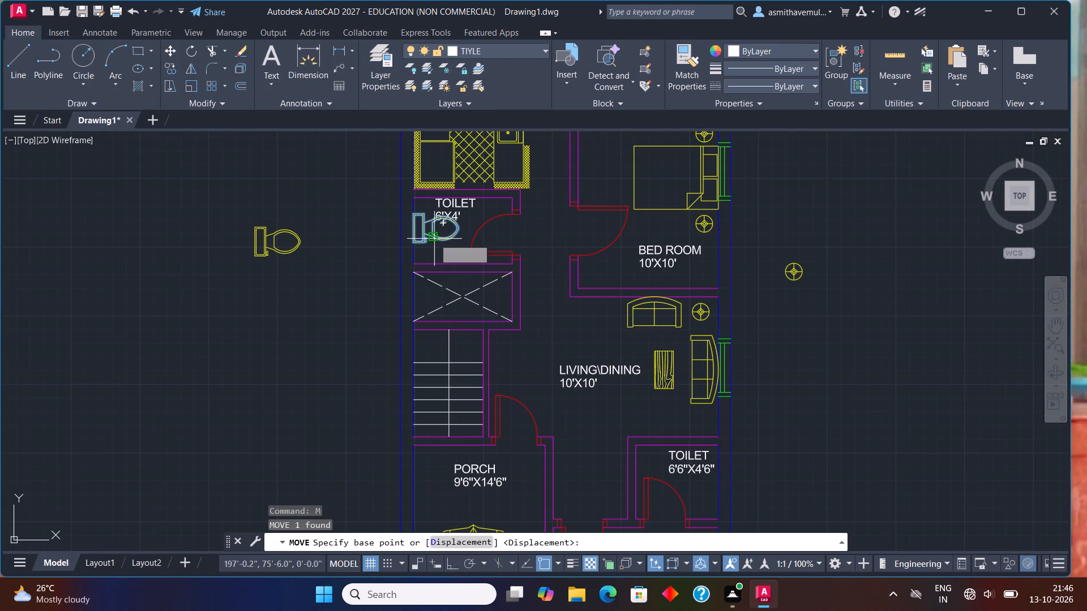
scroll(433, 239, up, 1)
click(397, 223)
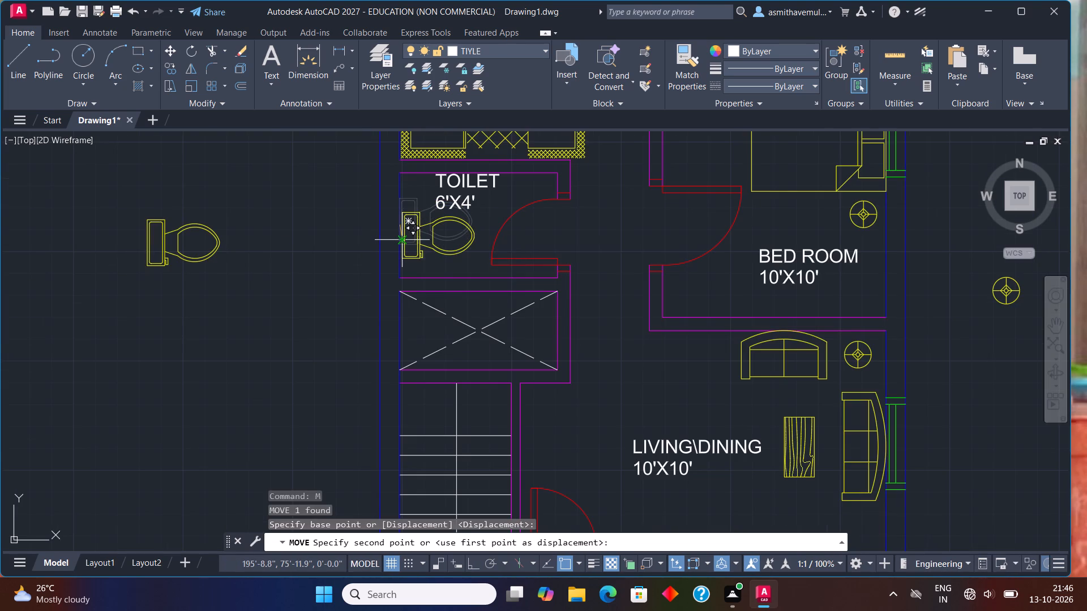
click(400, 249)
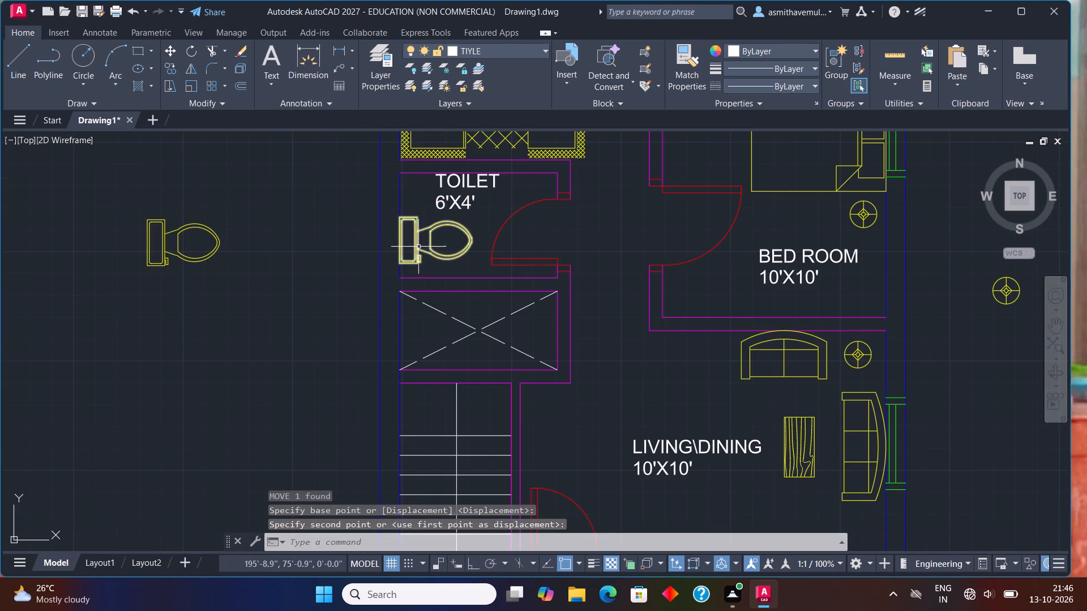
Move the spare round lamp symbol and the spare green window together from the right side of the floor plan to its left side.
scroll(471, 247, down, 2)
middle_drag(756, 302, 618, 268)
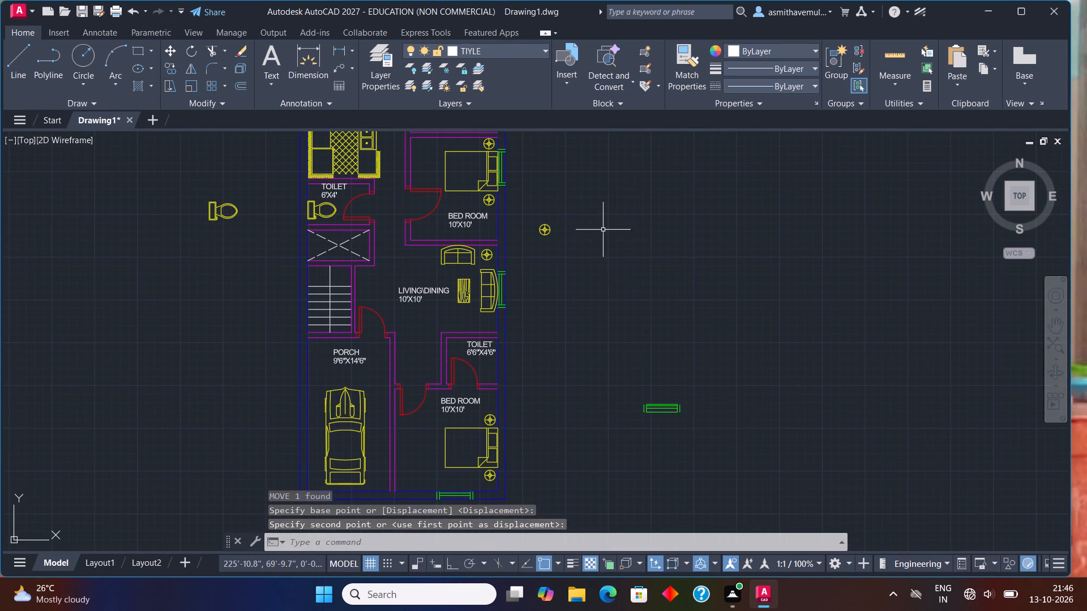
drag(565, 204, 699, 429)
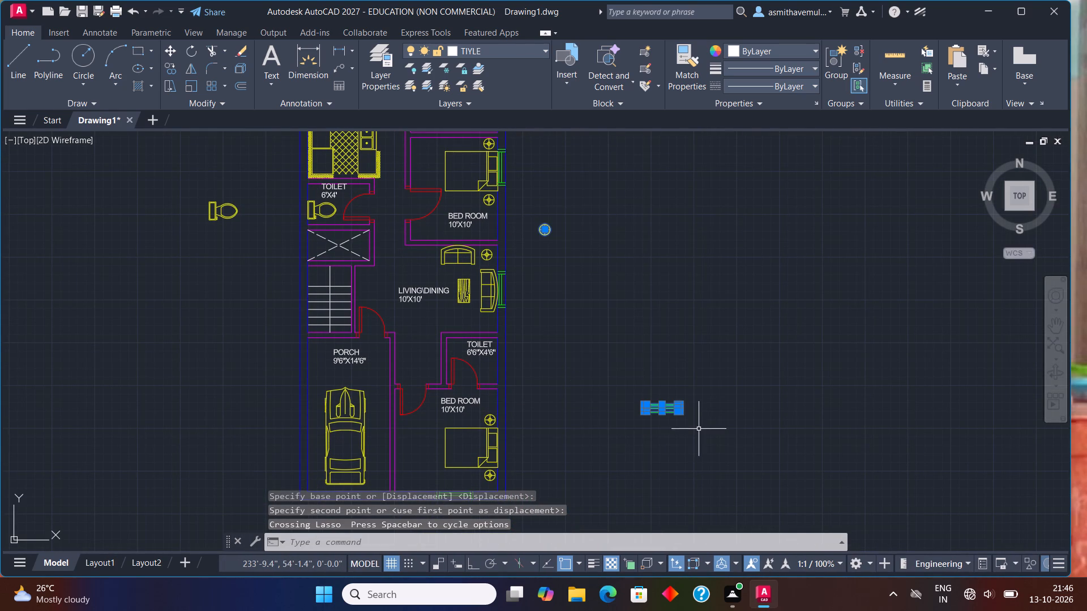
key(m)
key(Return)
click(656, 410)
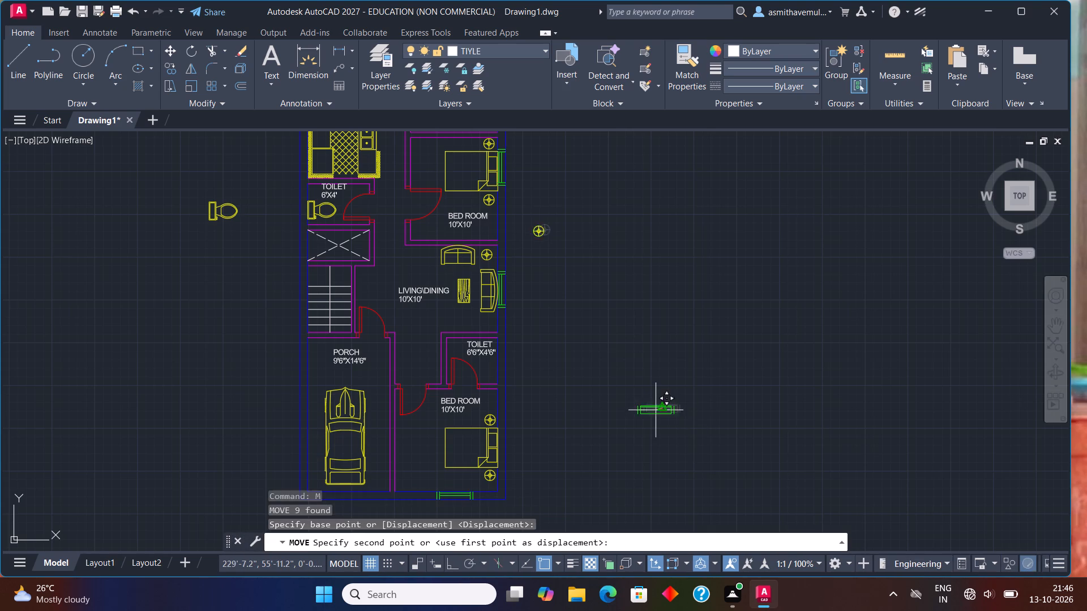
click(173, 380)
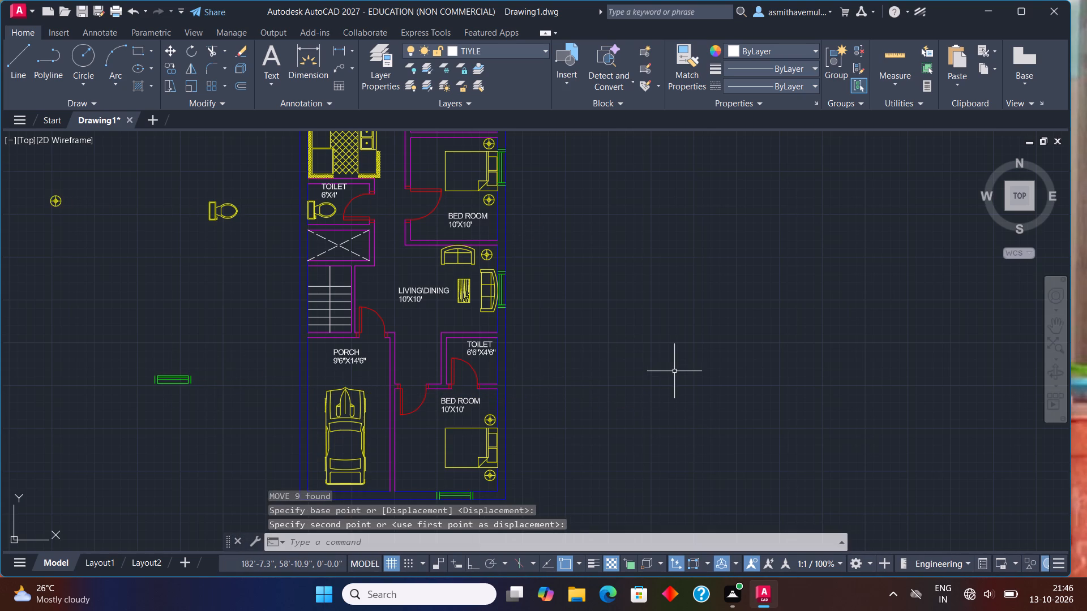
Make OUTER WALL the current layer.
click(532, 53)
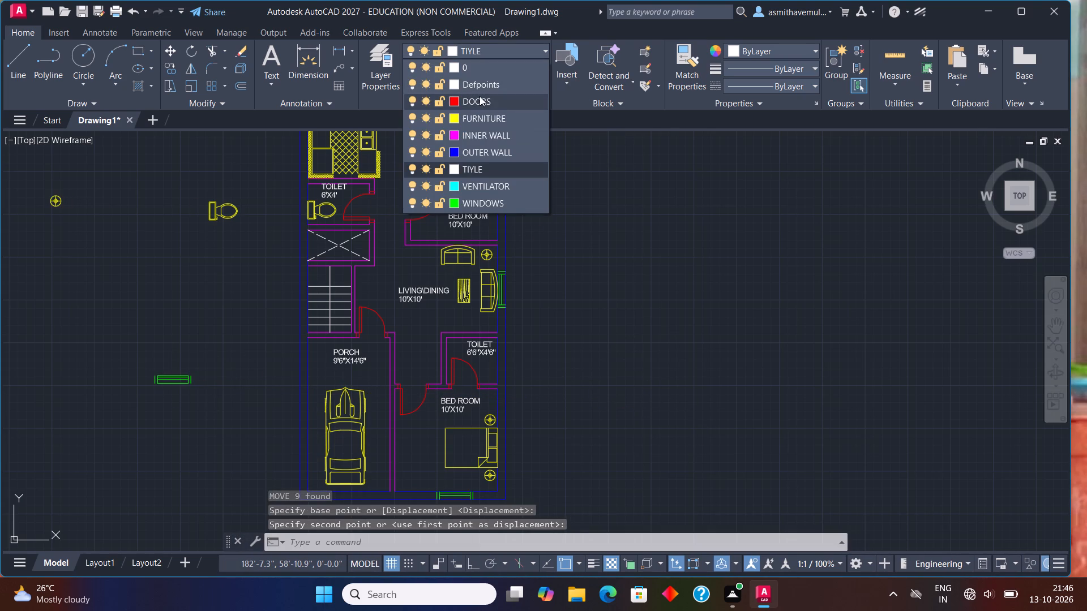
click(474, 150)
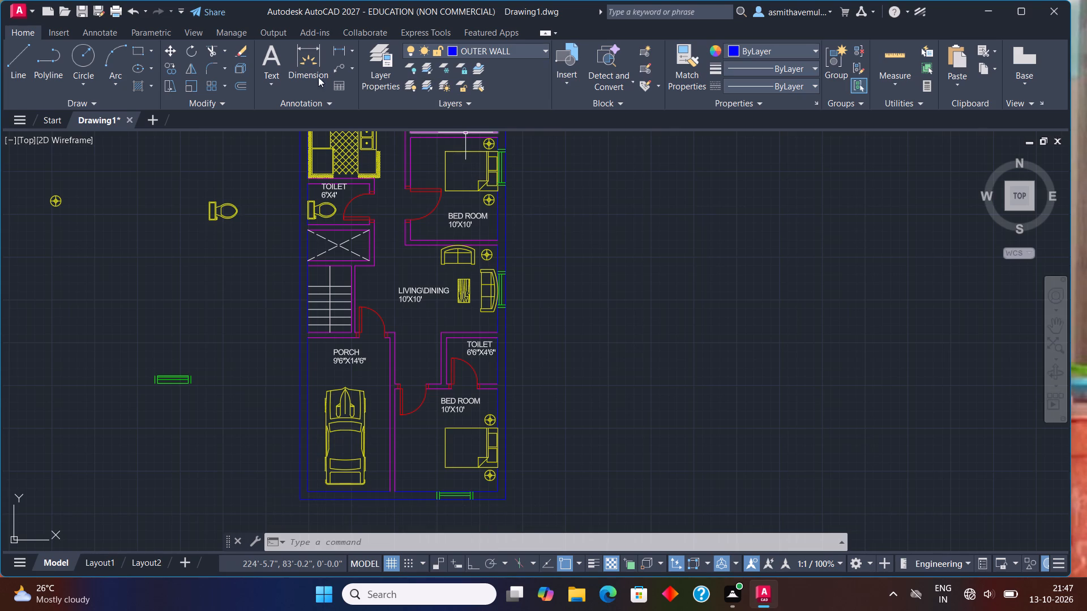
click(491, 50)
click(486, 149)
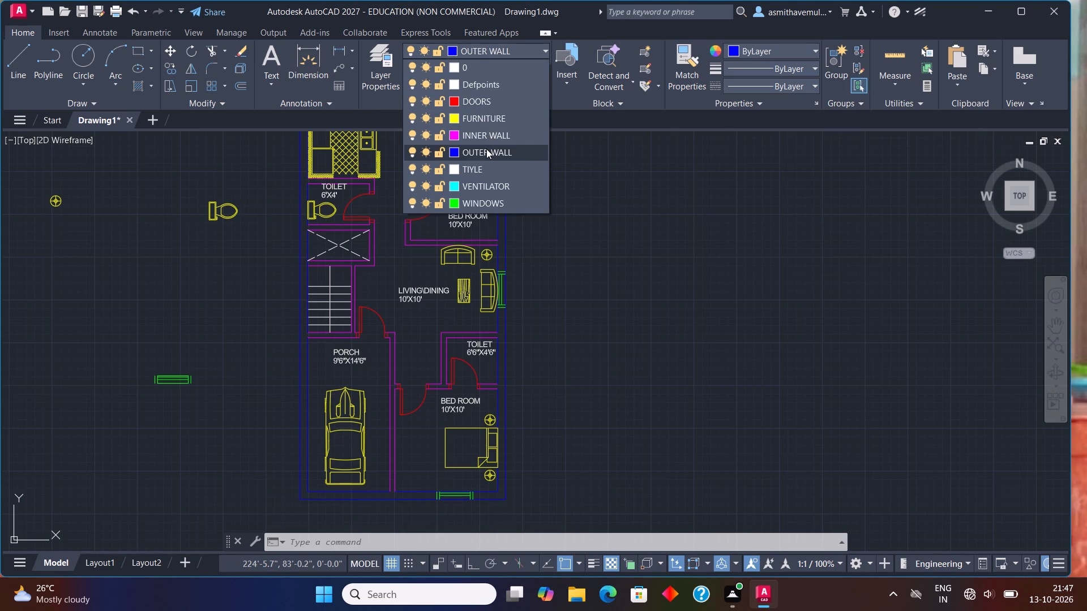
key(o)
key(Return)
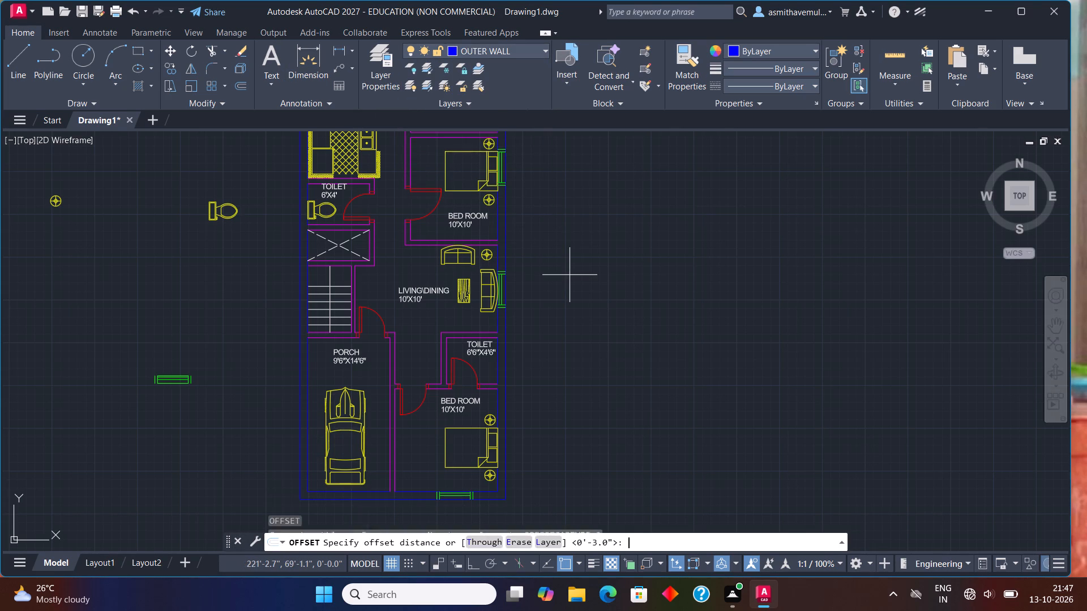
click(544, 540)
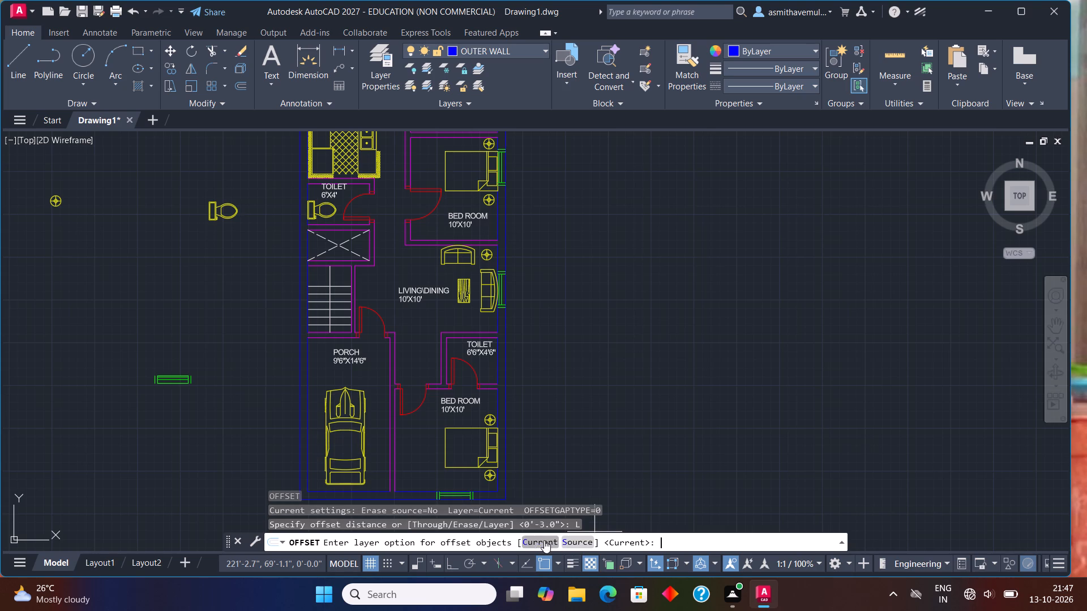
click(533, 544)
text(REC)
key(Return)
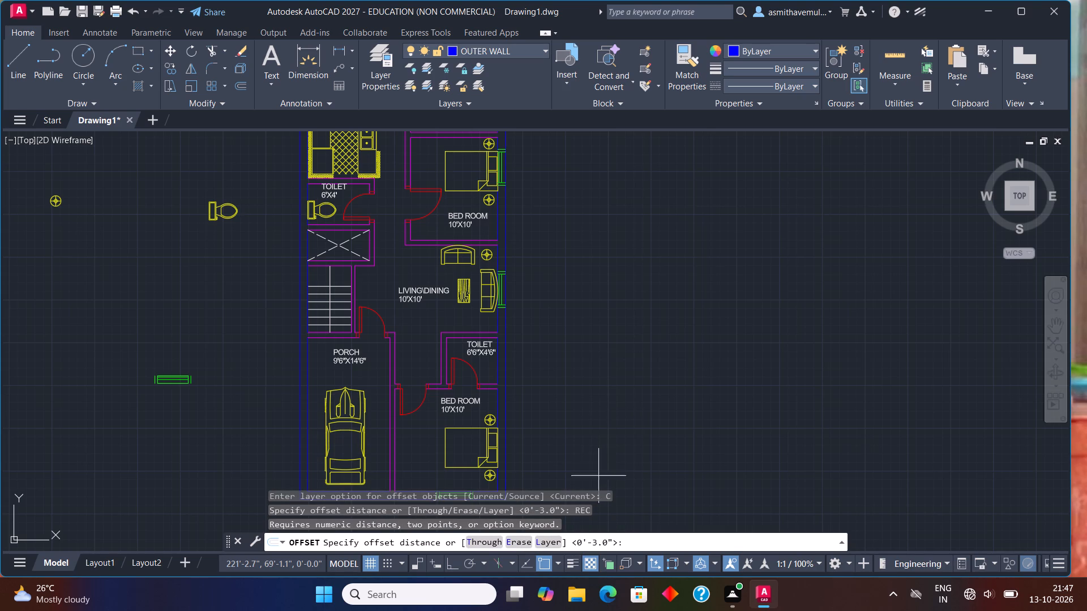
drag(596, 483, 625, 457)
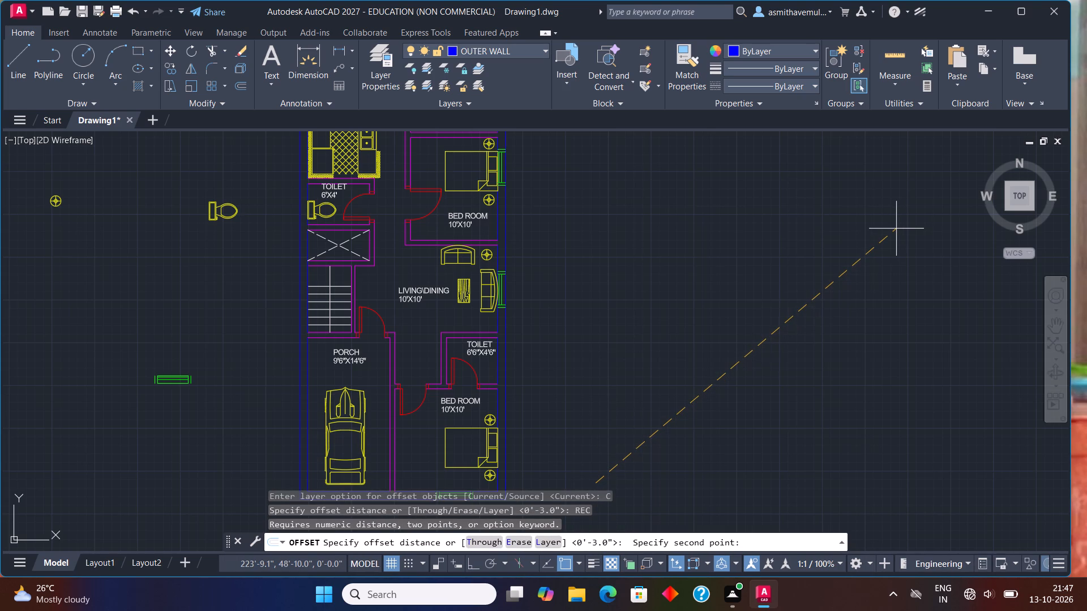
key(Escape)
Draw a rectangle 20' long and 40' wide in the empty space to the right of the finished floor plan.
text(REC)
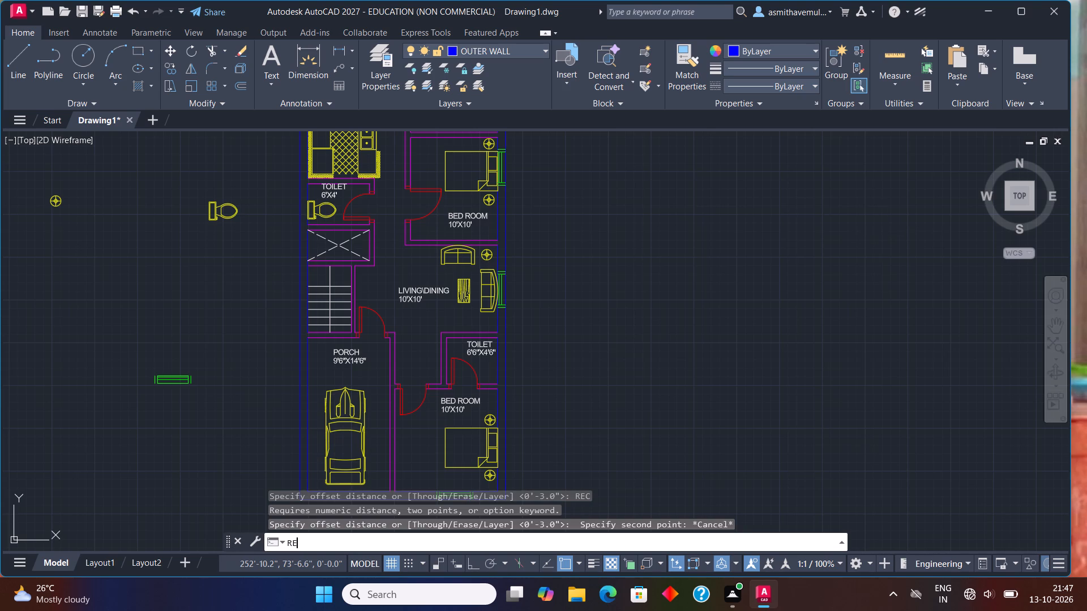
key(Return)
click(575, 481)
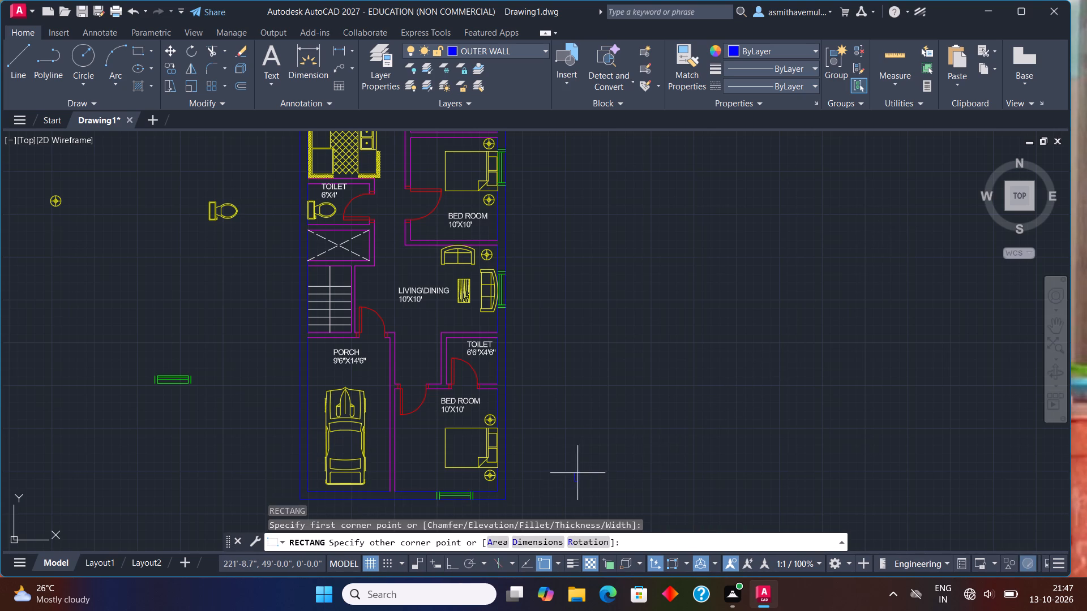
key(d)
key(Return)
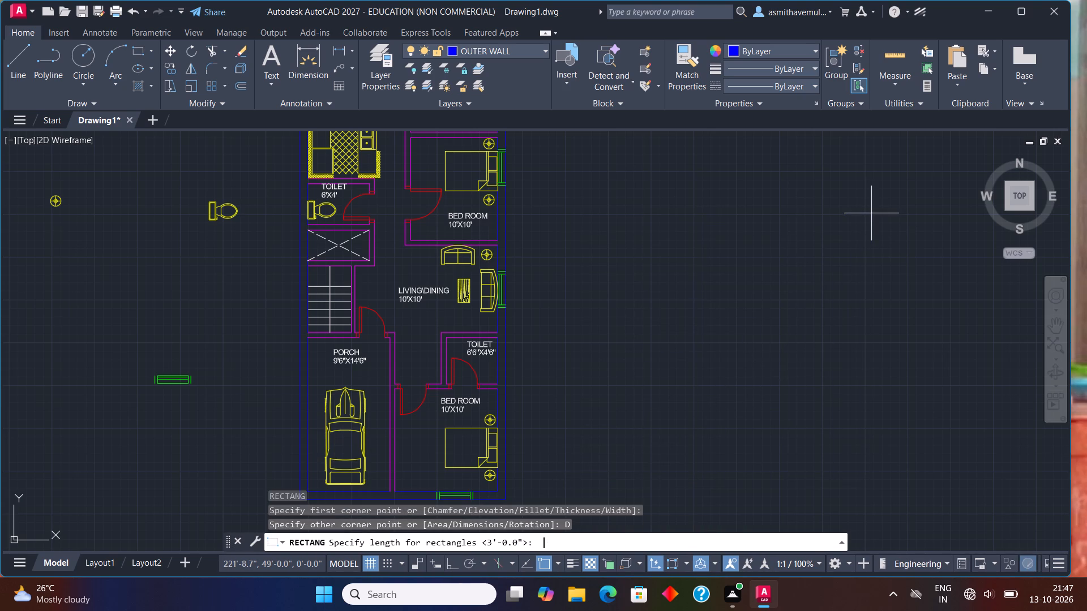
text(20')
key(Return)
text(40')
key(Return)
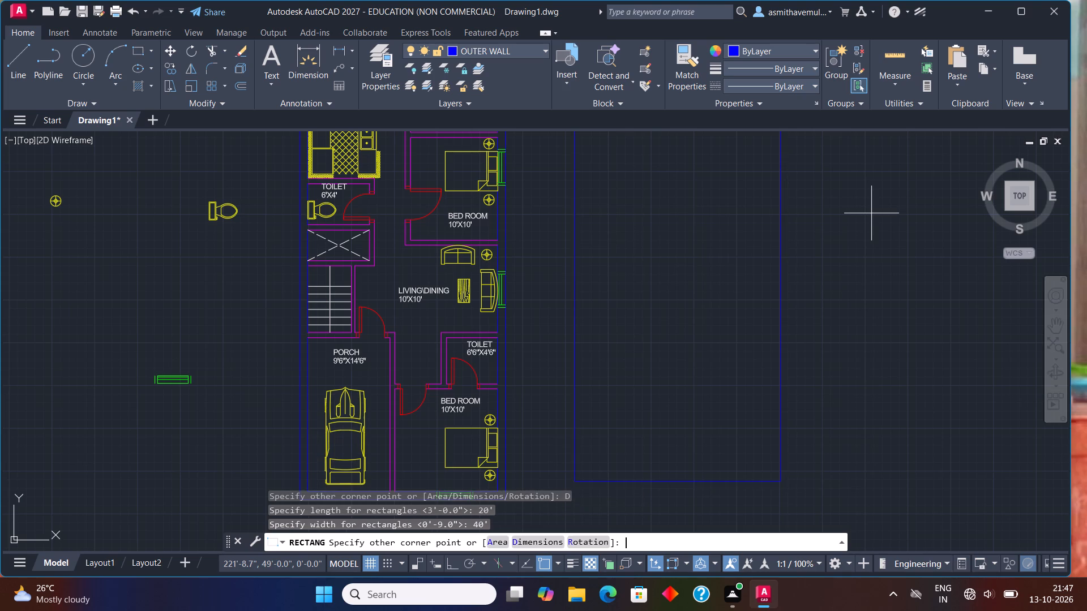
click(829, 218)
middle_drag(794, 299, 763, 381)
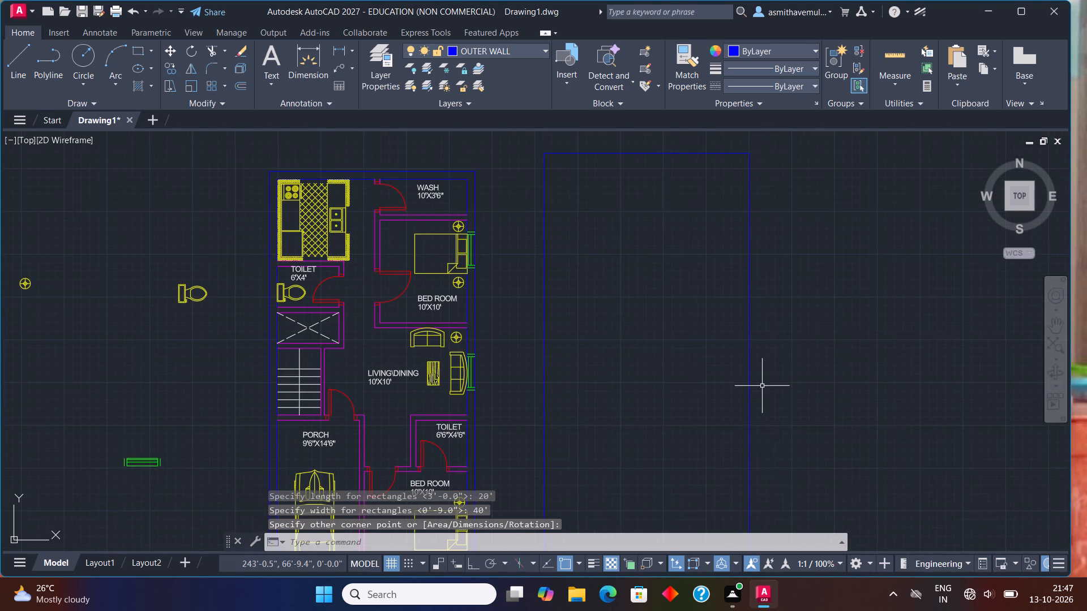
Offset the new 20' by 40' rectangle 9" inward to form the outer wall thickness.
scroll(743, 332, down, 1)
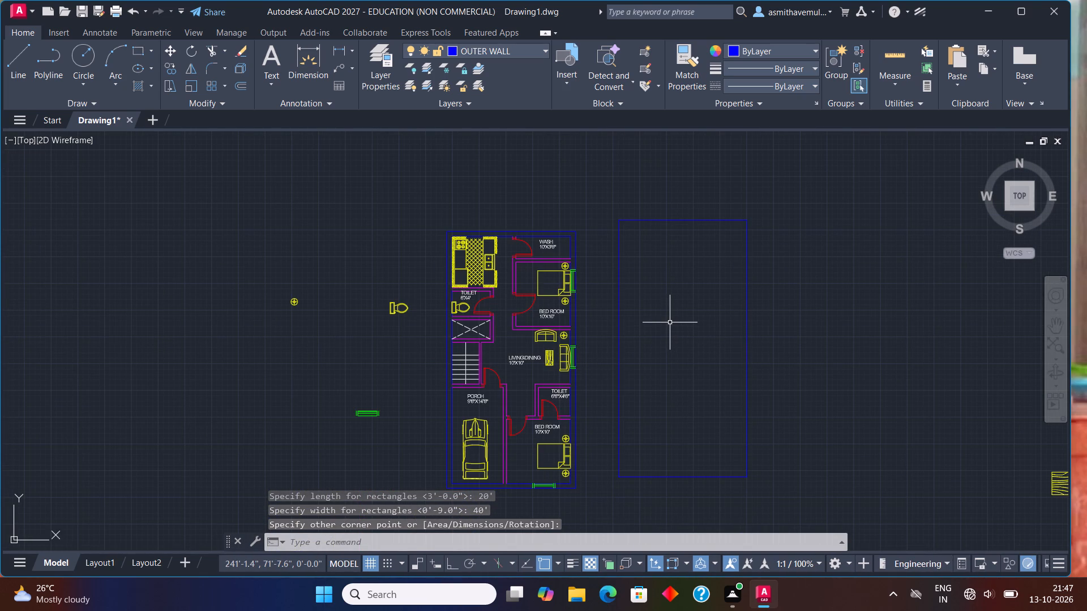
key(o)
key(Return)
key(8)
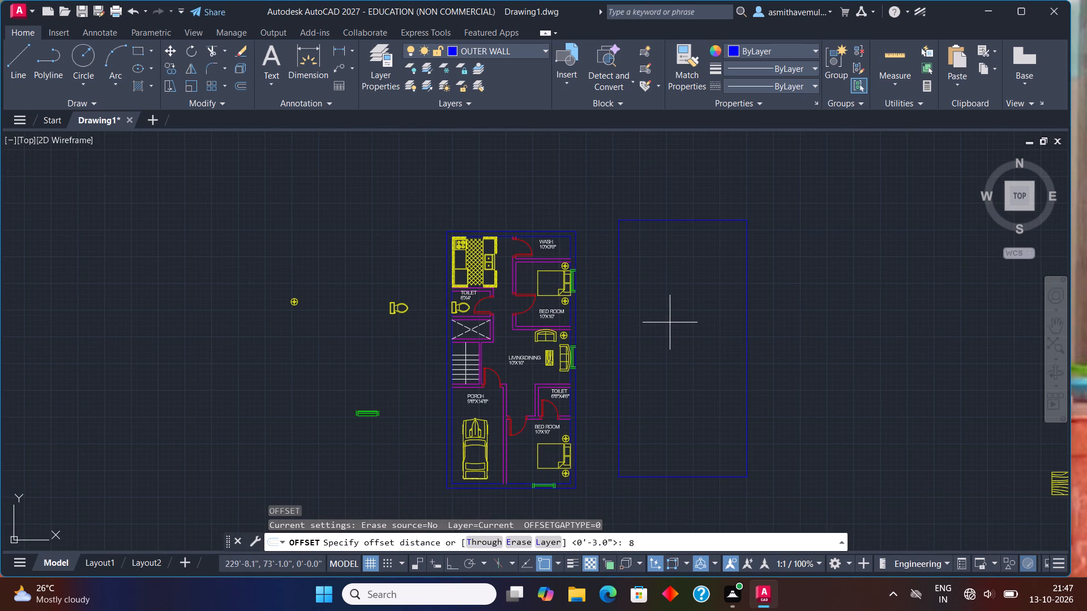
key(BackSpace)
key(9)
key(shift+quotedbl)
key(Return)
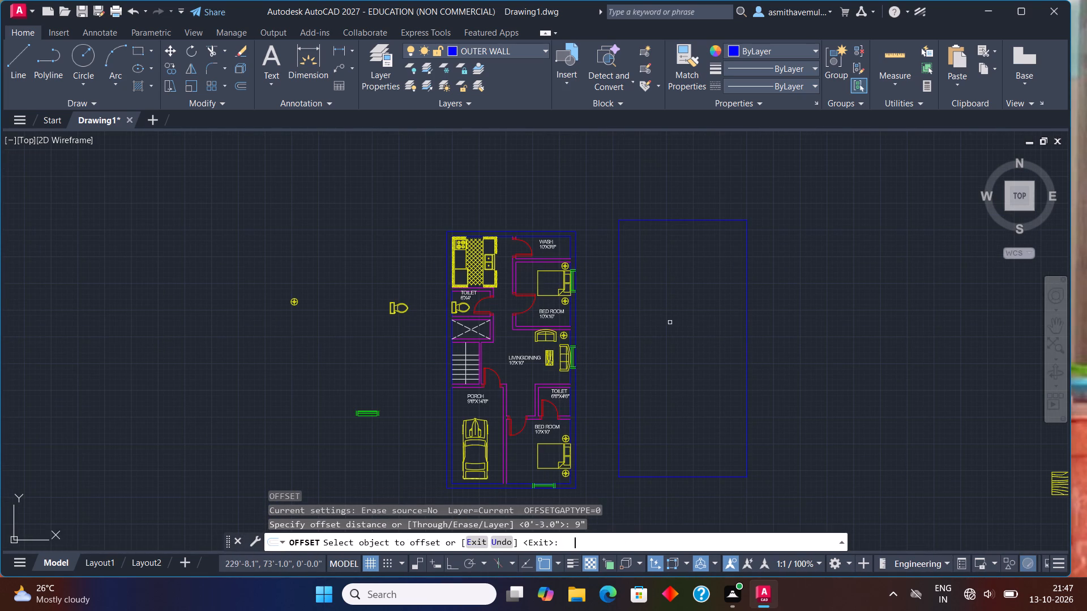
click(707, 220)
click(705, 257)
scroll(705, 257, up, 1)
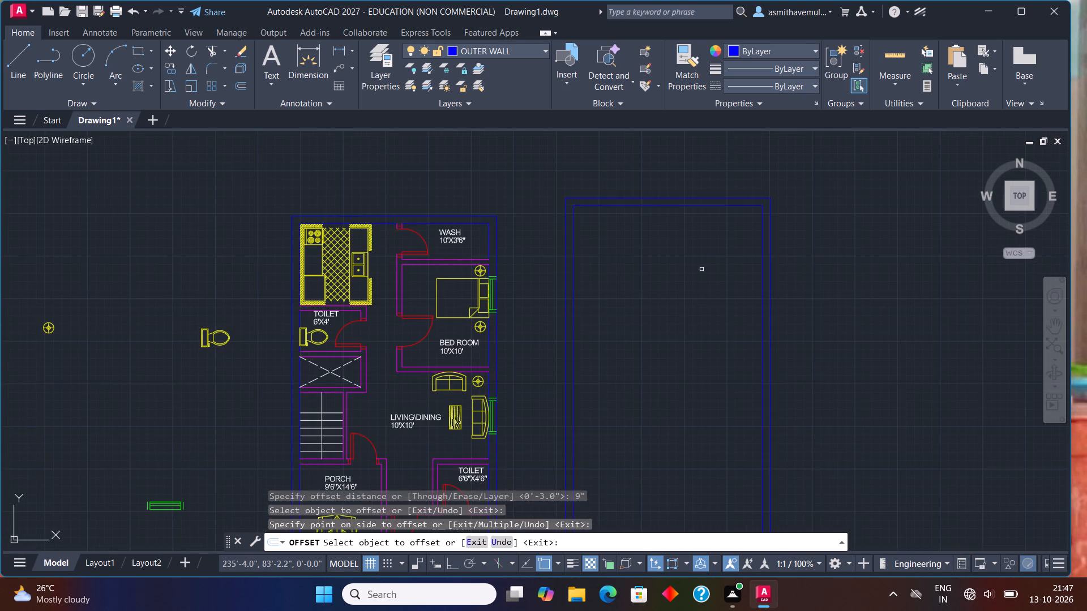
middle_drag(700, 269, 503, 278)
scroll(442, 294, up, 1)
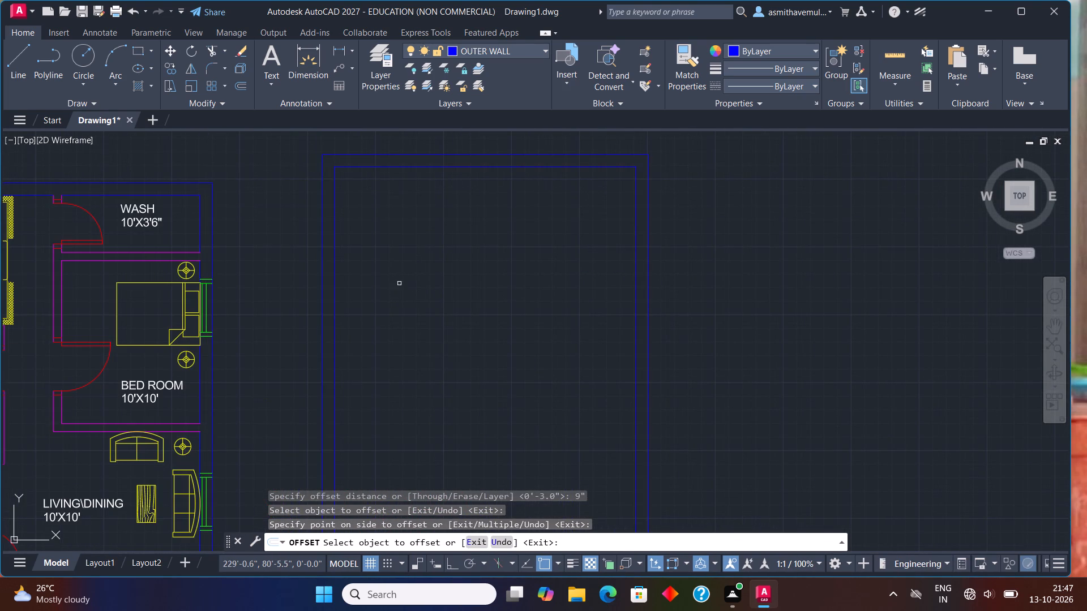
key(Escape)
Explode the inner rectangle of the new outer wall outline into separate lines.
scroll(234, 314, up, 2)
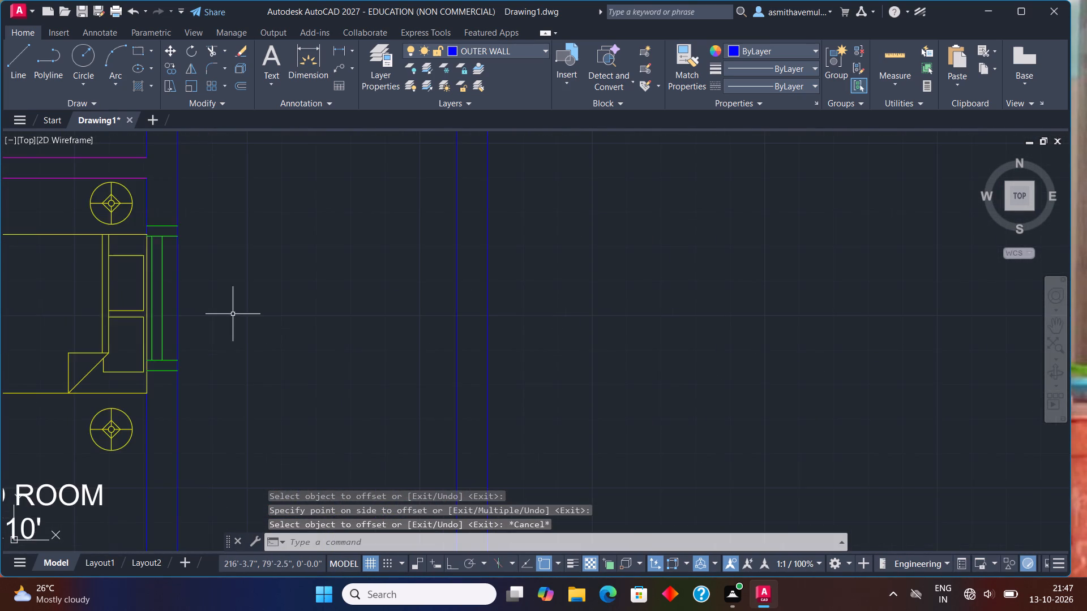
scroll(233, 314, down, 3)
scroll(297, 312, down, 1)
middle_drag(350, 343, 380, 296)
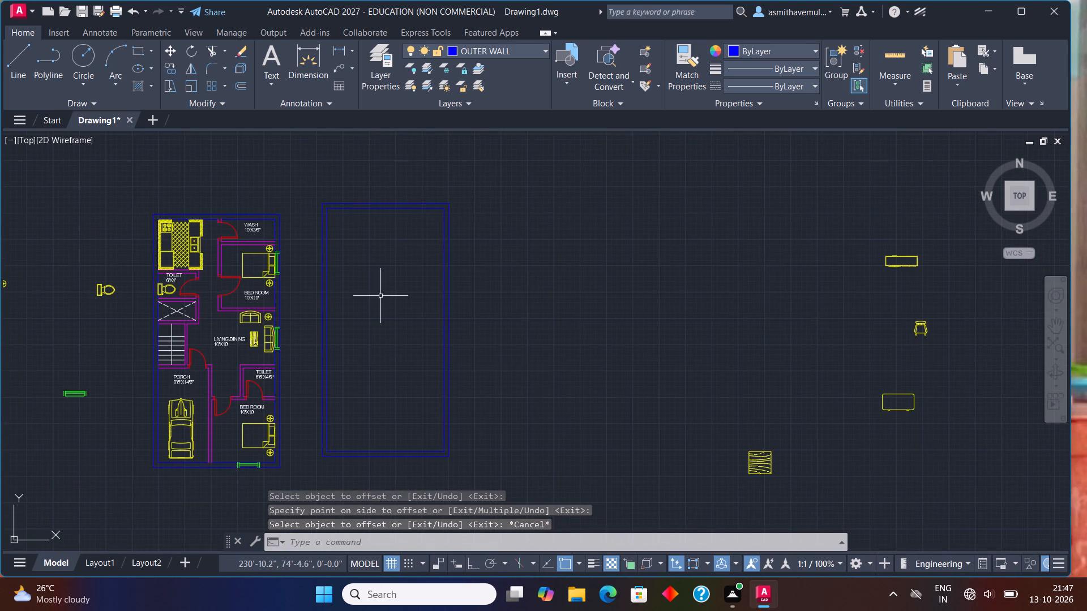
scroll(354, 239, up, 1)
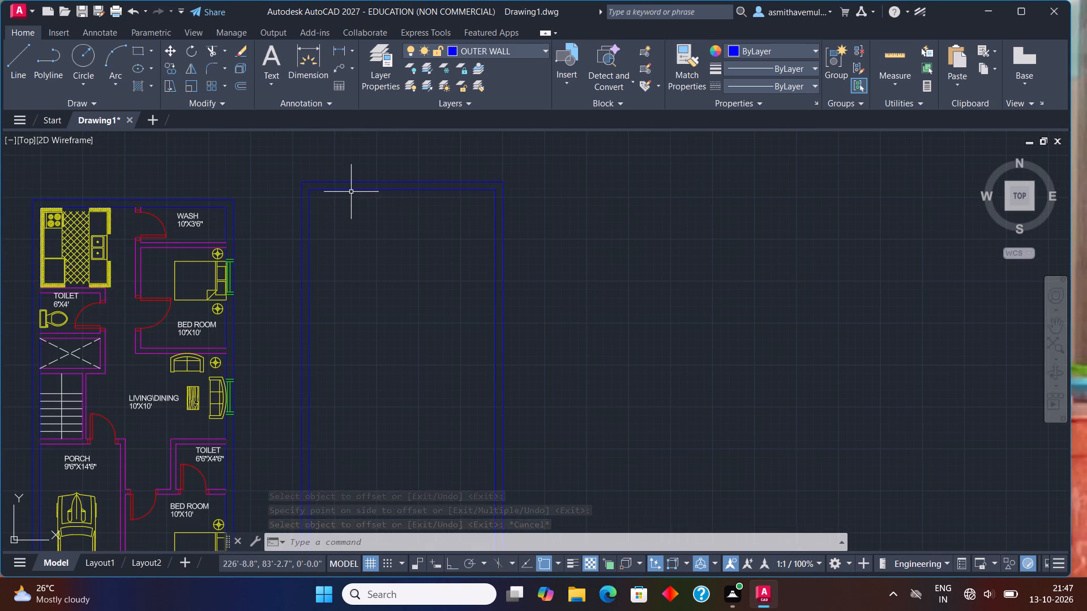
click(351, 190)
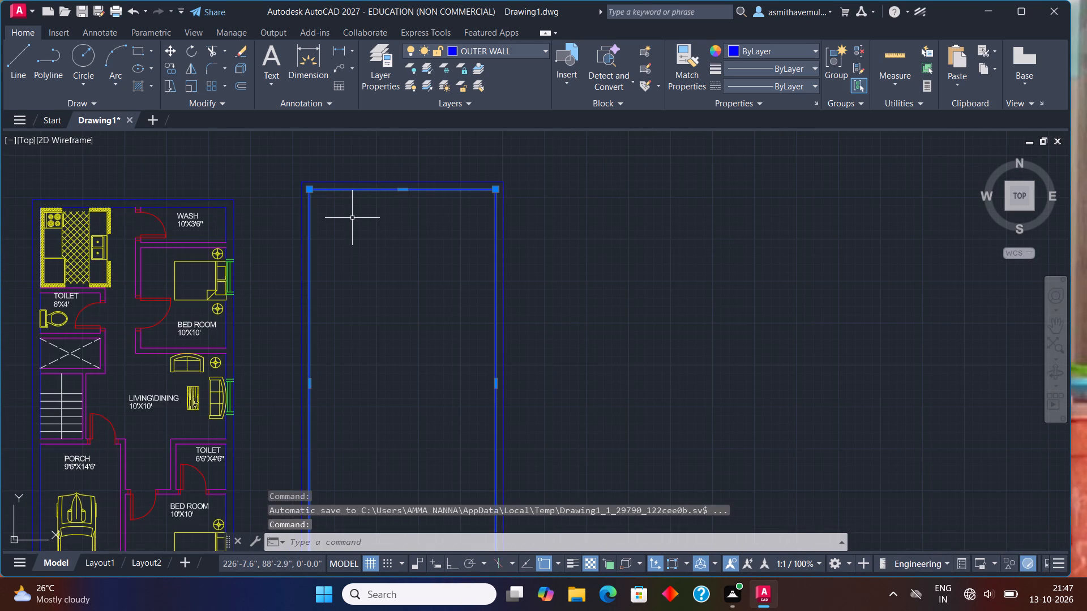
key(x)
key(Return)
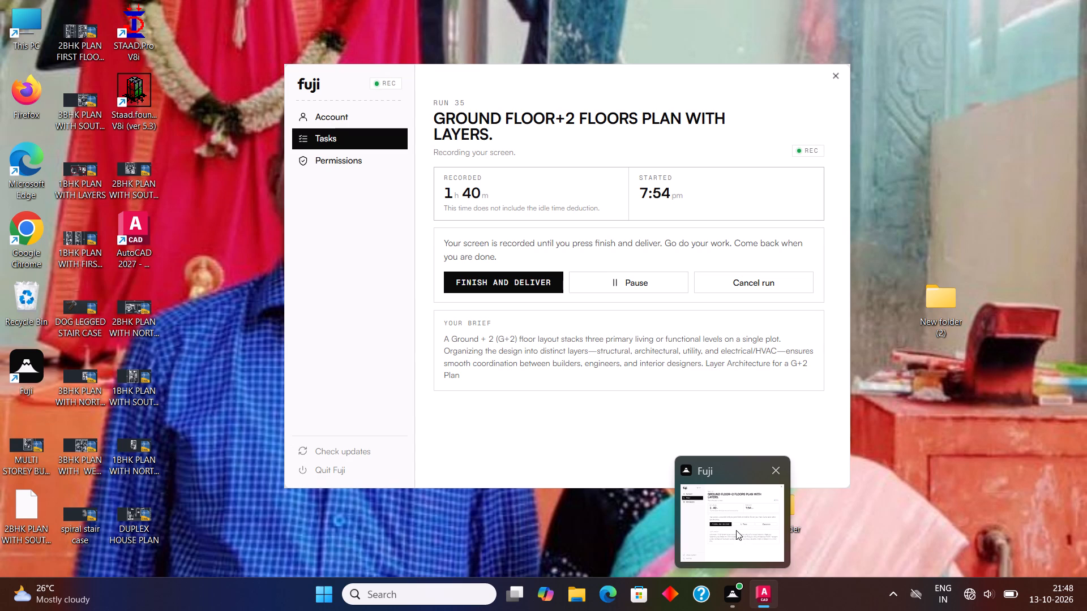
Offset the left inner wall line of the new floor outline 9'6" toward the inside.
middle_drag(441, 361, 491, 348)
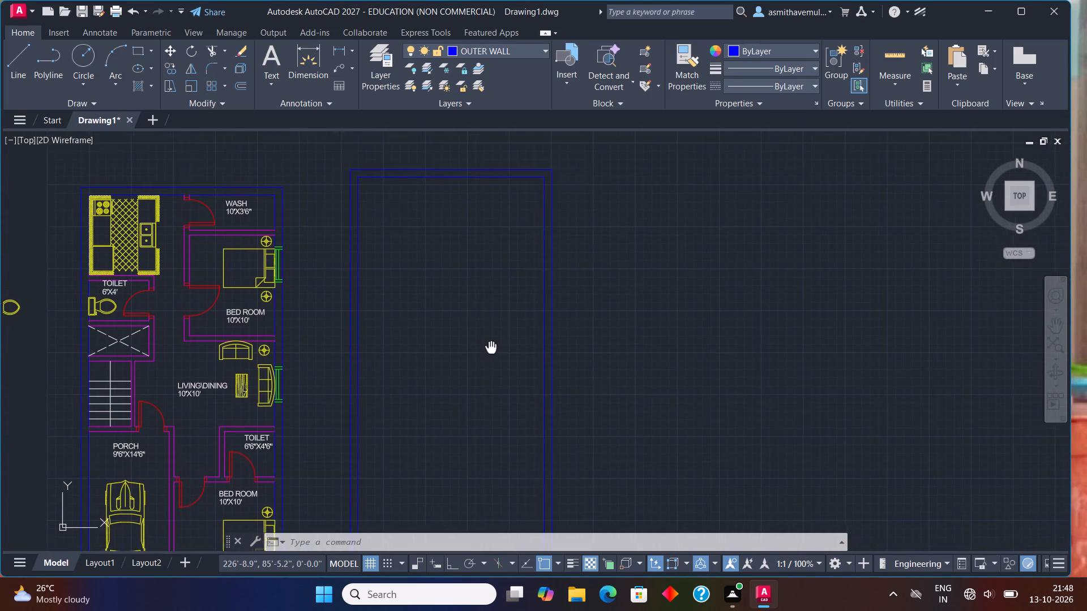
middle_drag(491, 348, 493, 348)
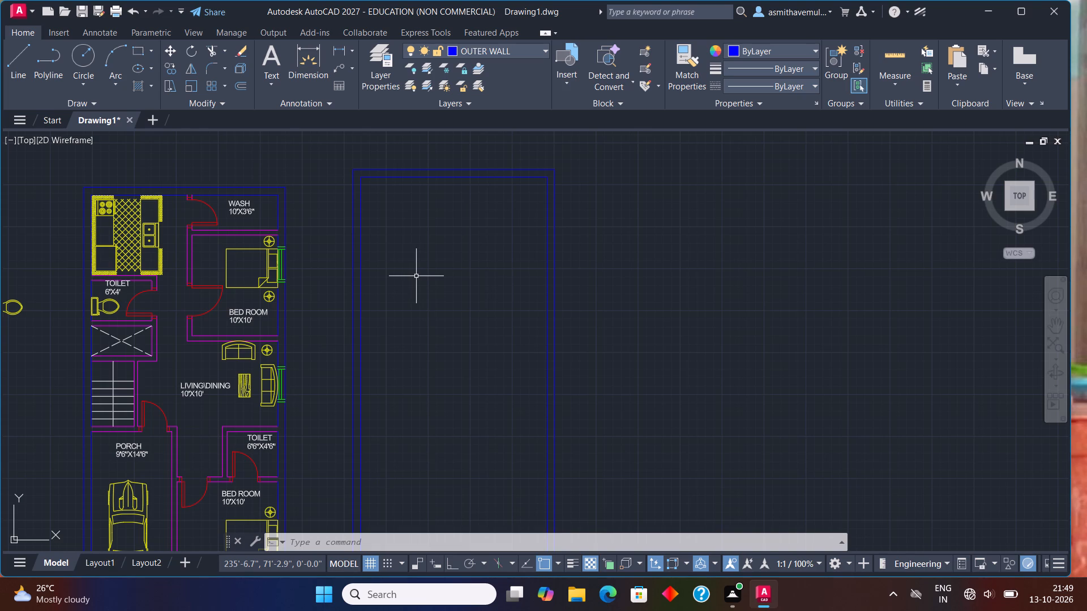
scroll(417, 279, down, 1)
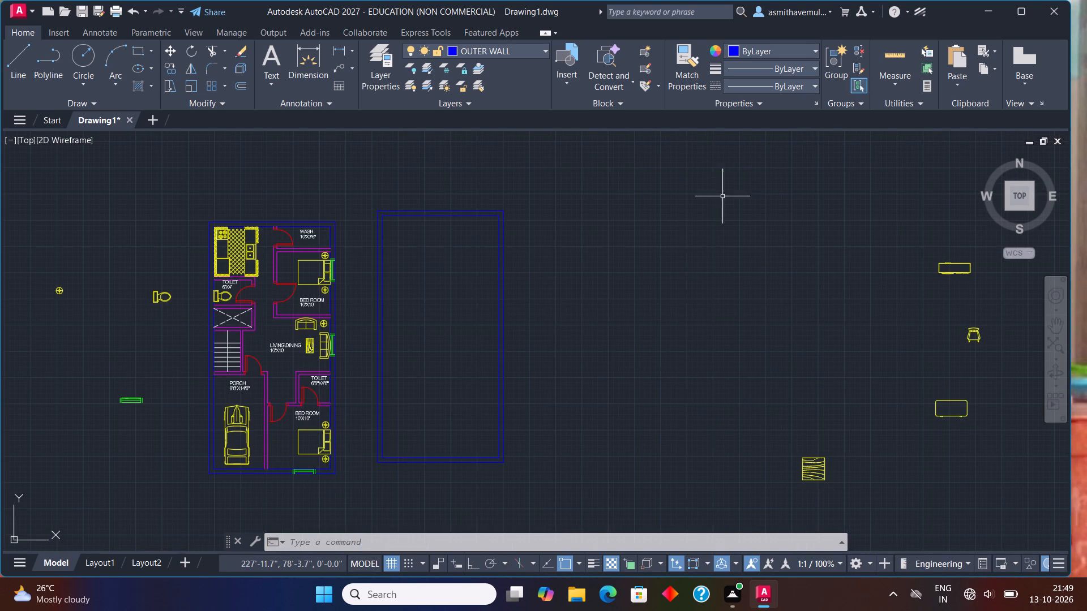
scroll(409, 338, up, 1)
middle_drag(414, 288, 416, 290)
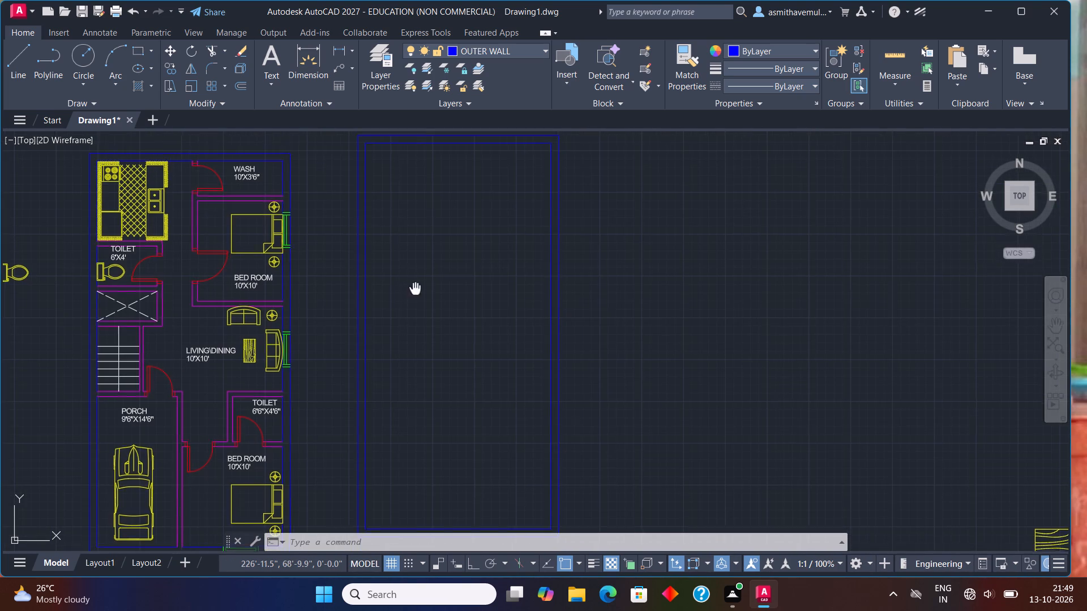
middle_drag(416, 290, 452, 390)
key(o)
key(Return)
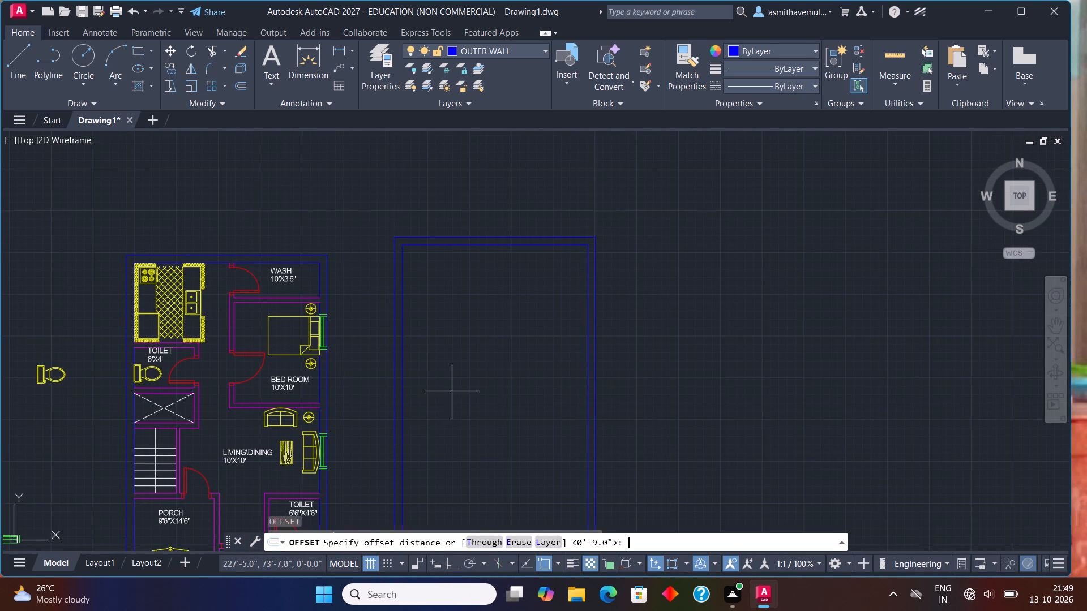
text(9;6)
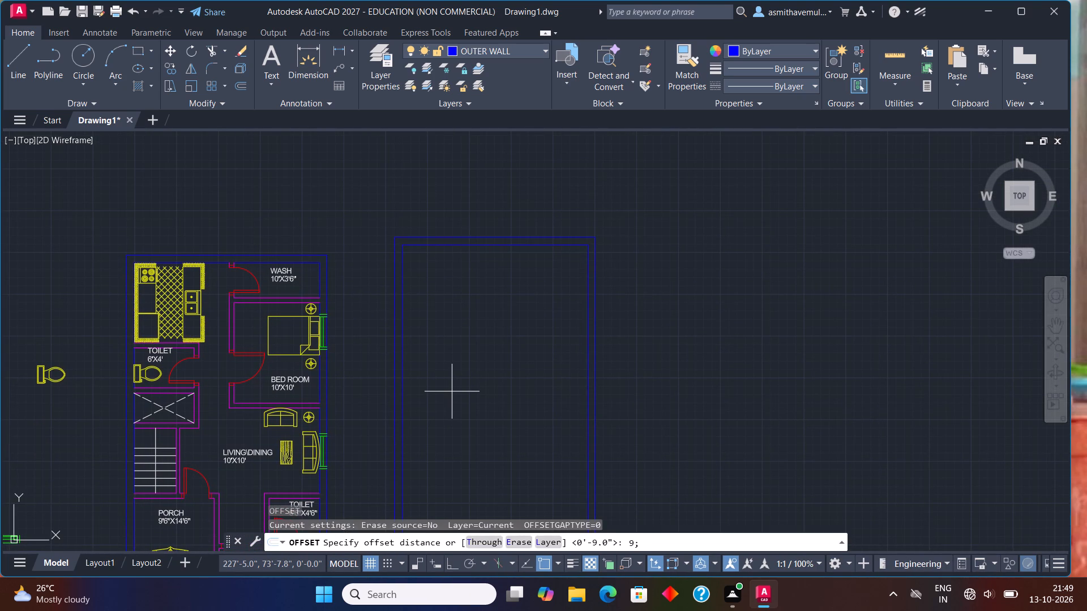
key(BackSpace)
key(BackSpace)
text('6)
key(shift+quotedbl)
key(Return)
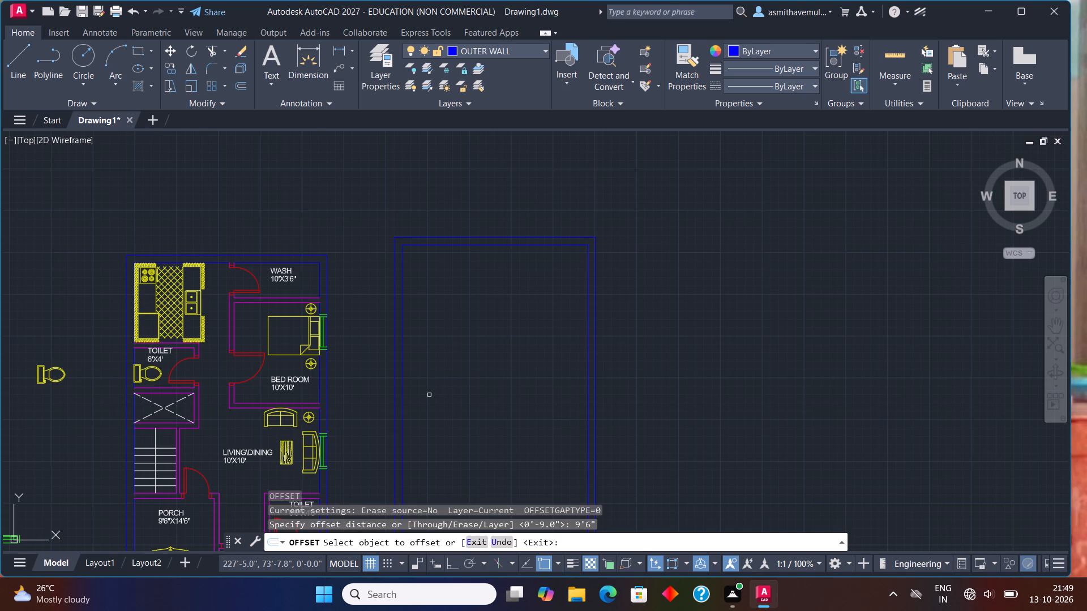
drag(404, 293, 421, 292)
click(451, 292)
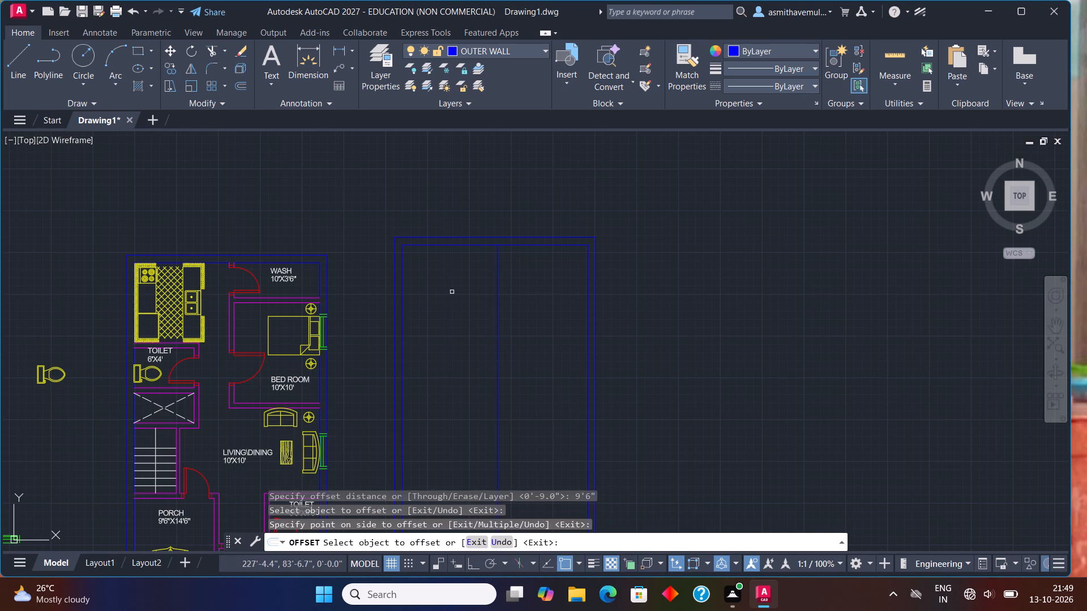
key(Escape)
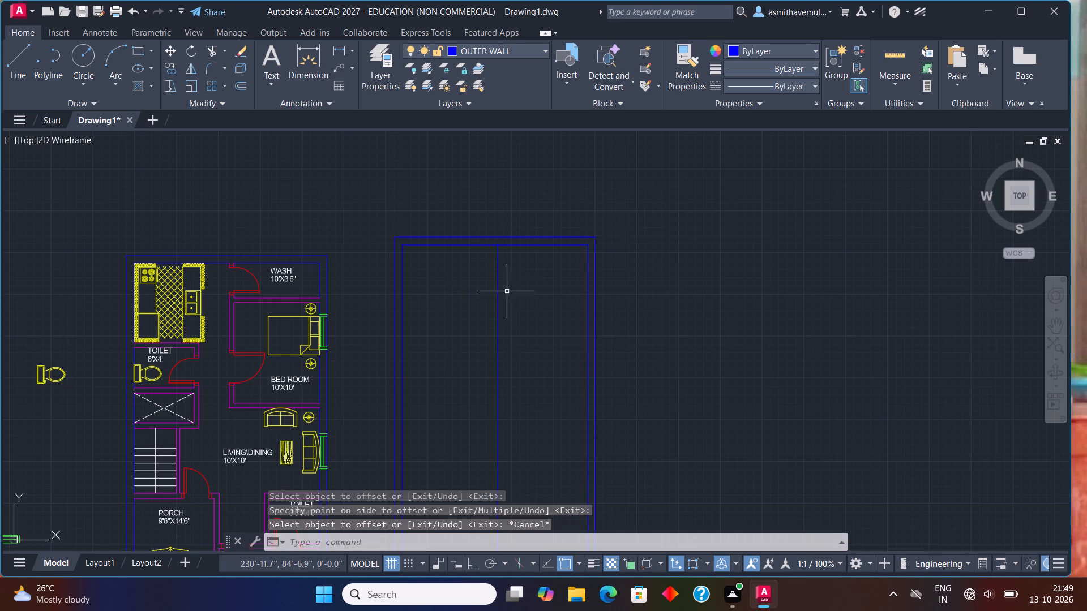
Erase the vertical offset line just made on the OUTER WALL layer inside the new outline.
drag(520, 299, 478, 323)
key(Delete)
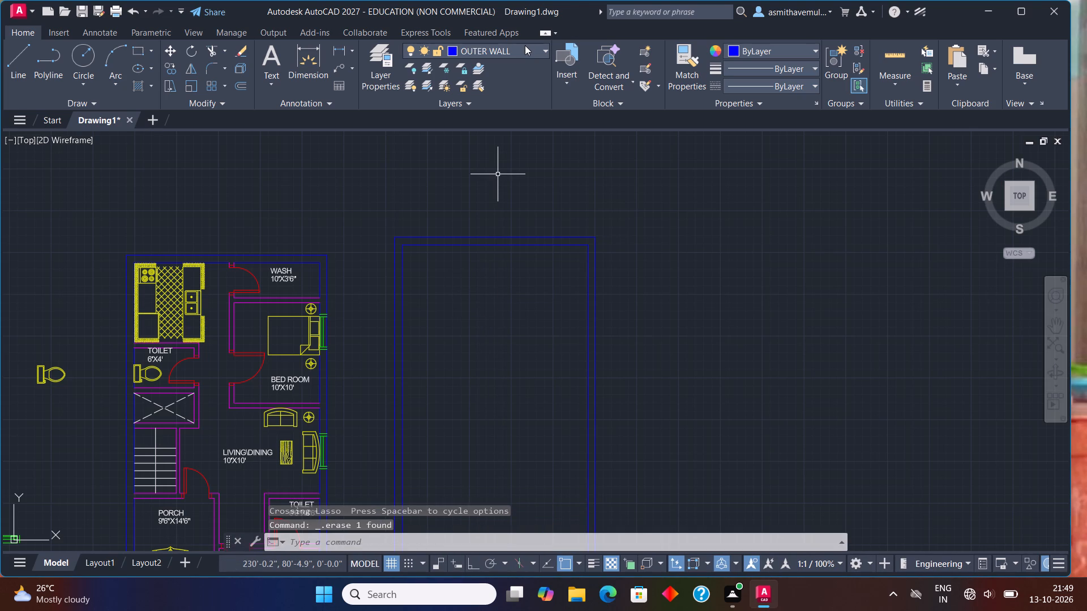
Make INNER WALL the current layer.
text(LA)
key(Return)
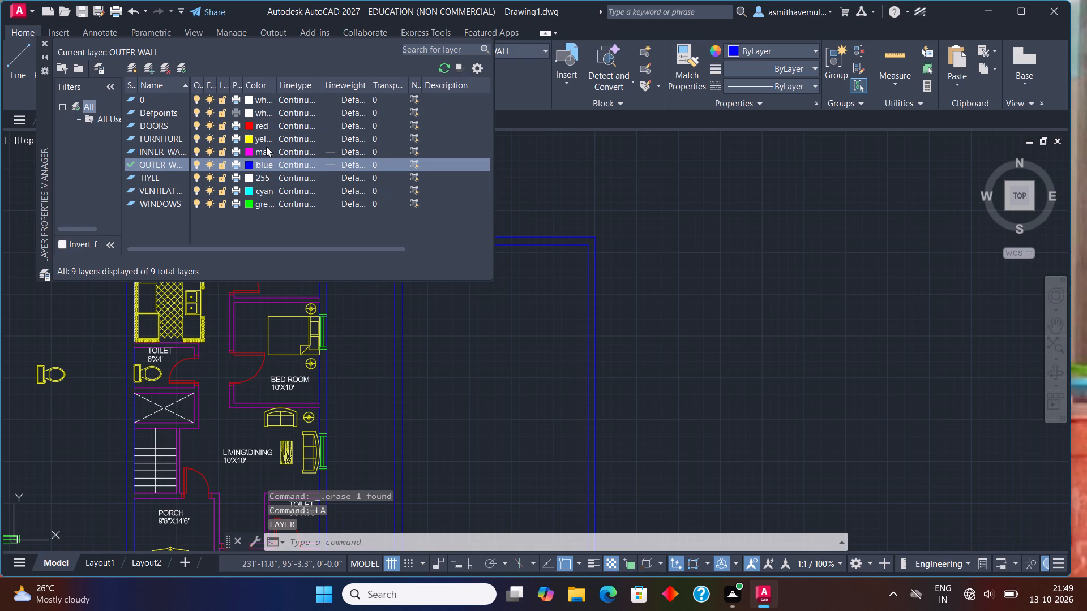
click(145, 147)
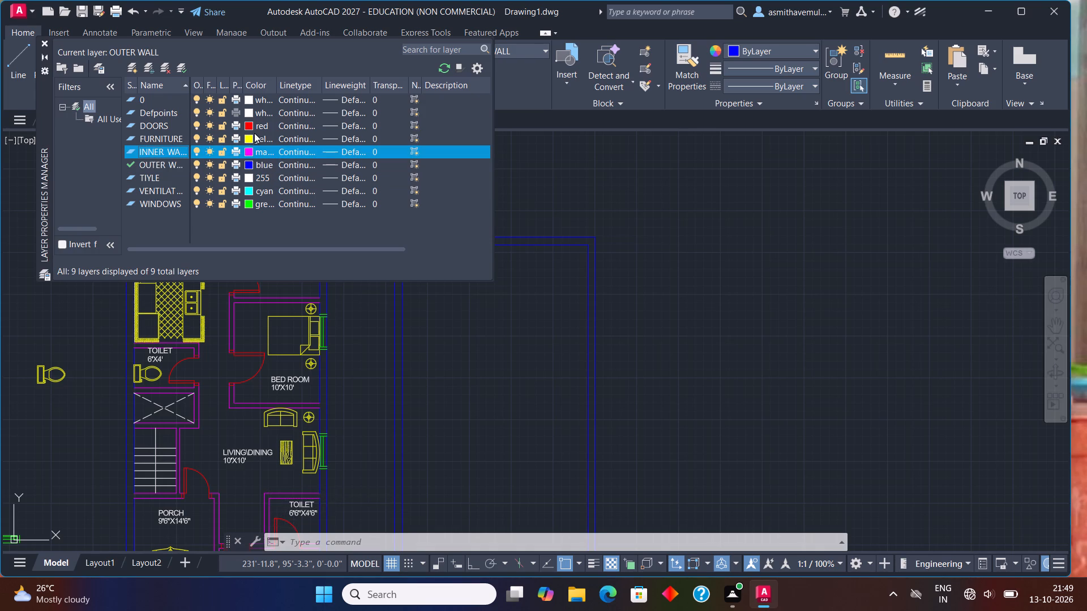
click(177, 62)
click(43, 38)
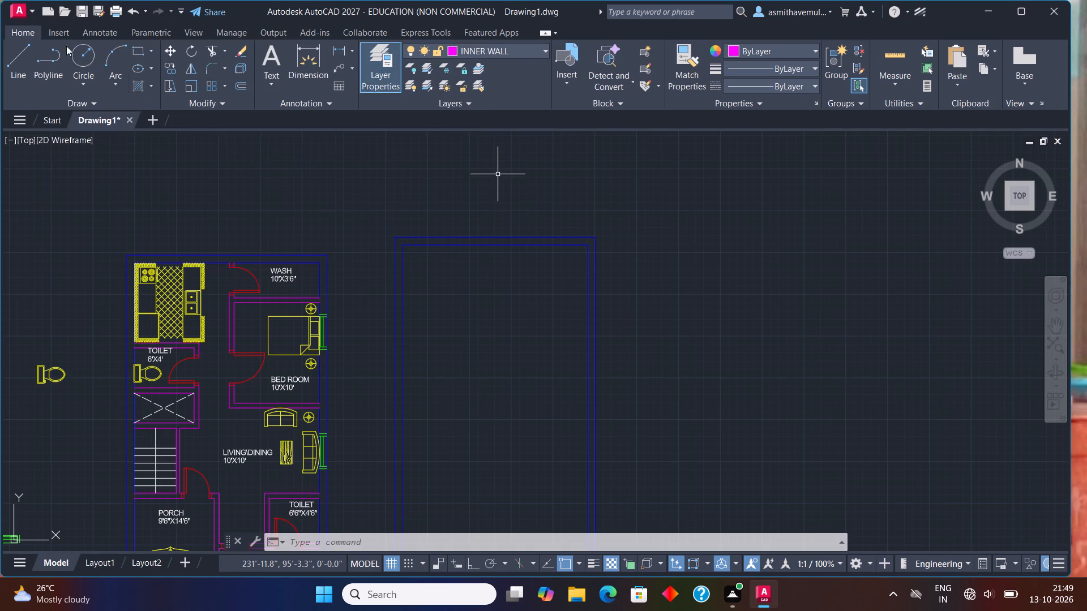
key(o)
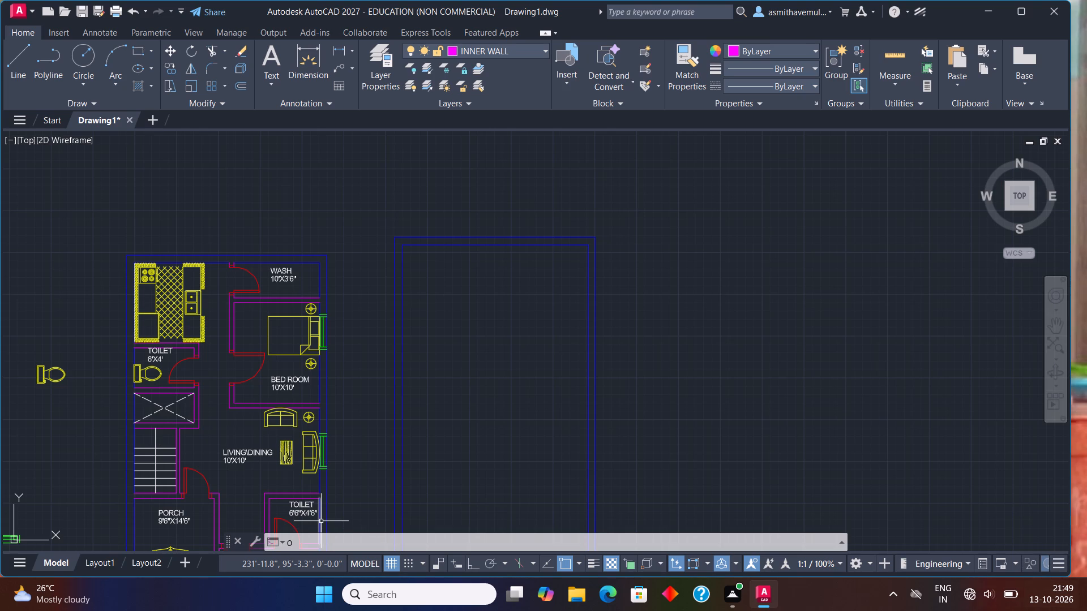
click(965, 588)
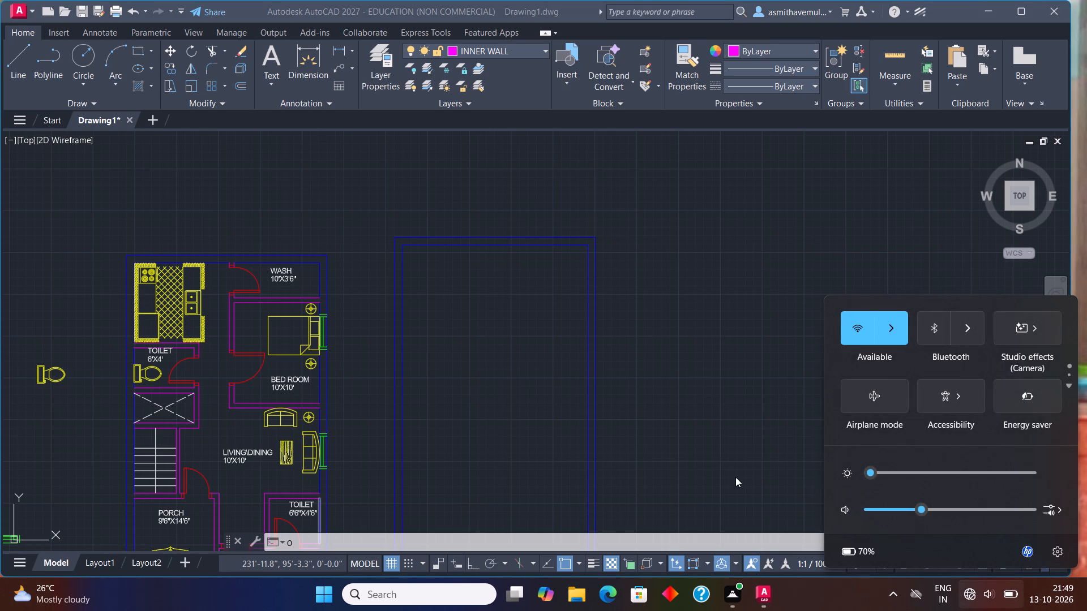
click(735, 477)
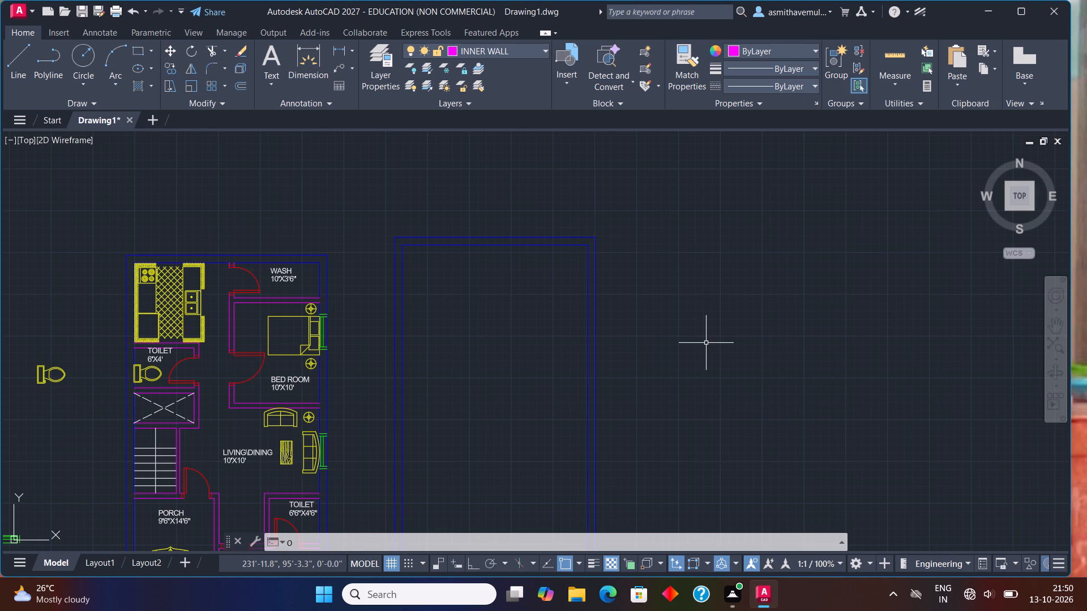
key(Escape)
Offset the left inner wall line of the new outline 9'6" inward as a vertical partition line.
key(o)
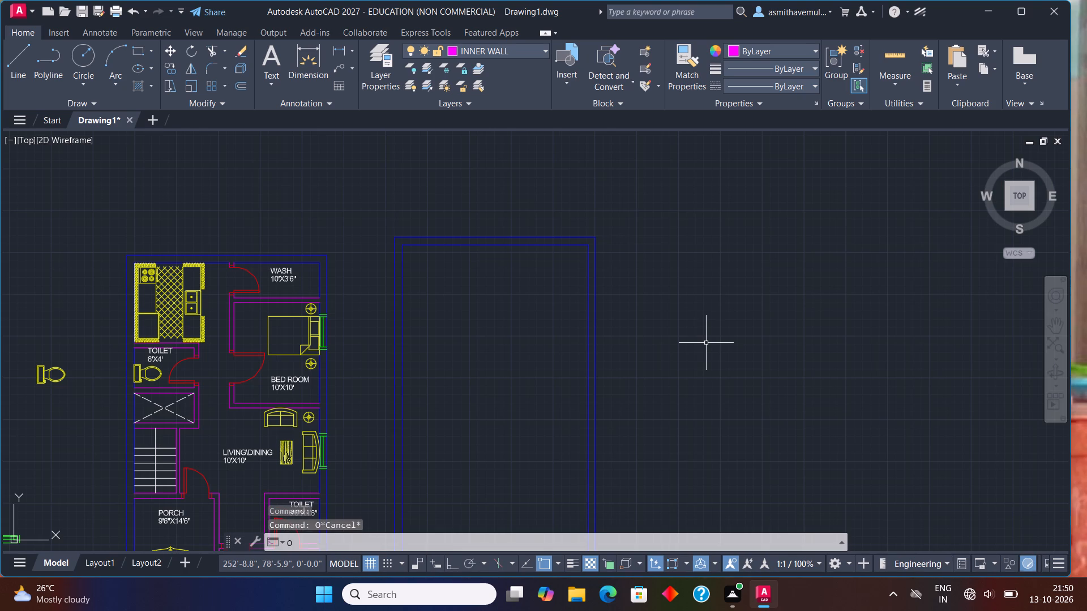
key(Return)
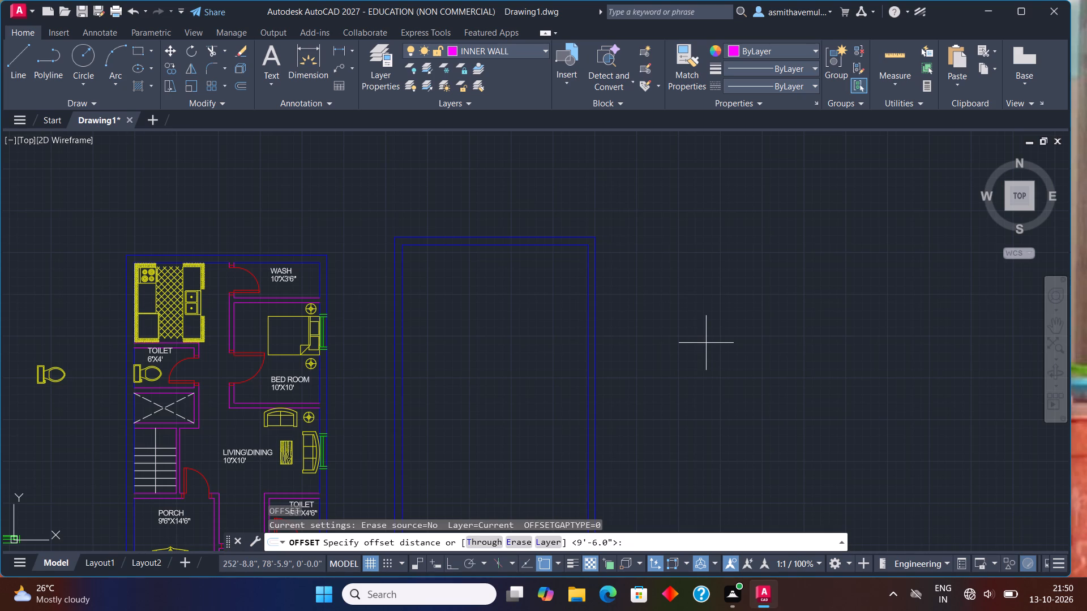
text(9'6)
key(shift+quotedbl)
key(Return)
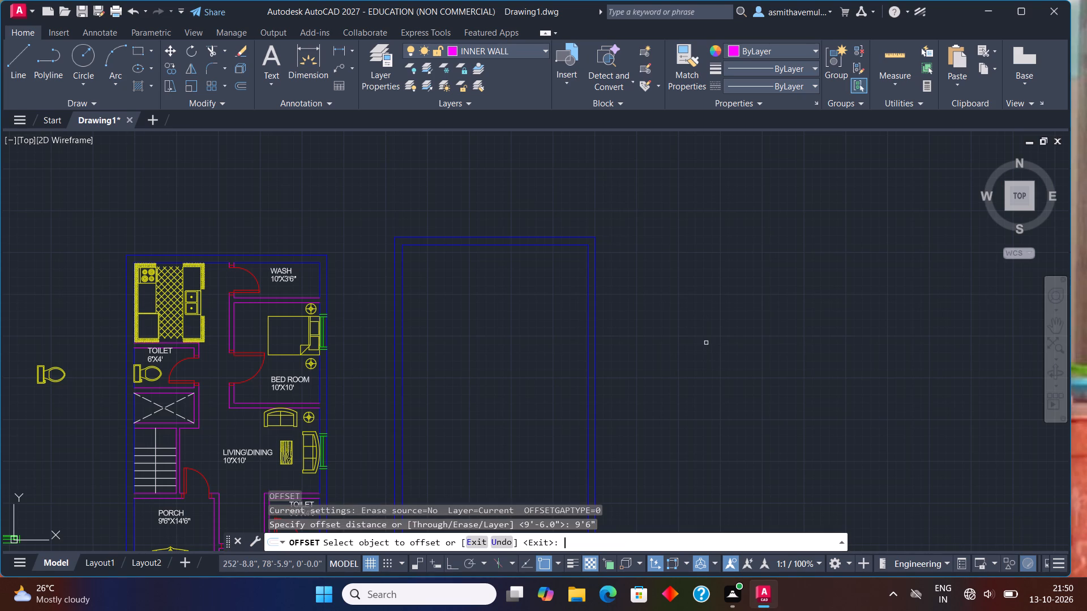
click(402, 329)
click(483, 333)
key(Escape)
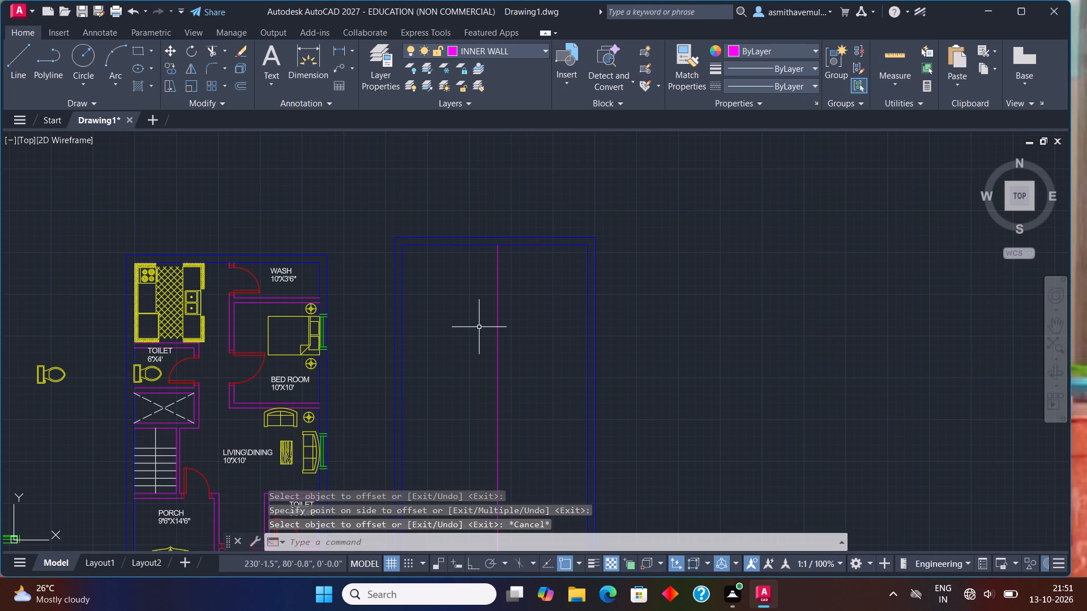
Offset the top inner wall line of the new outline 8' downward as a horizontal partition line.
key(o)
key(Return)
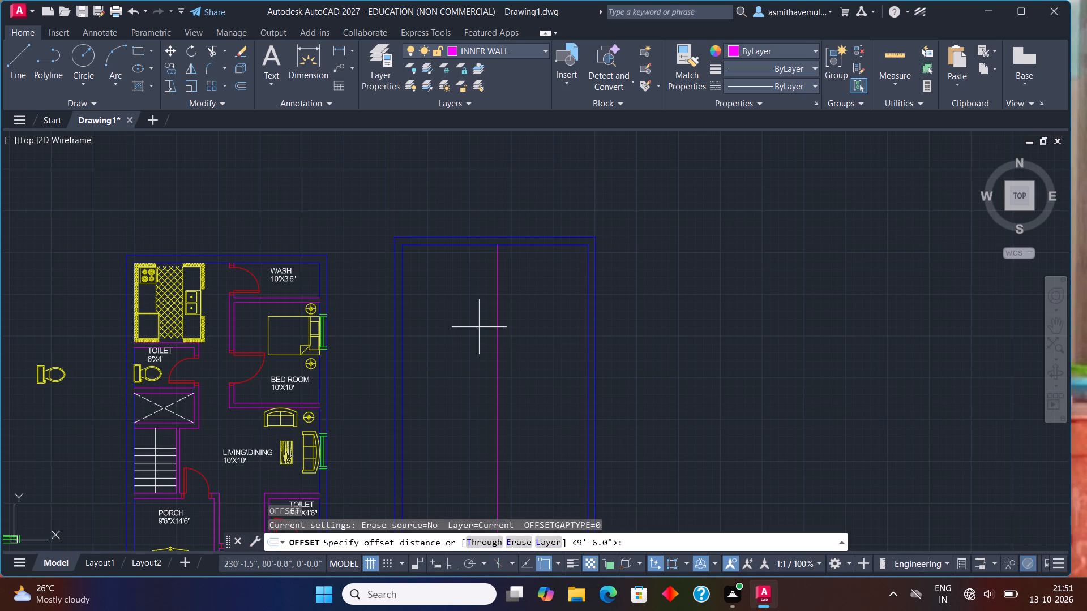
text(8')
key(Return)
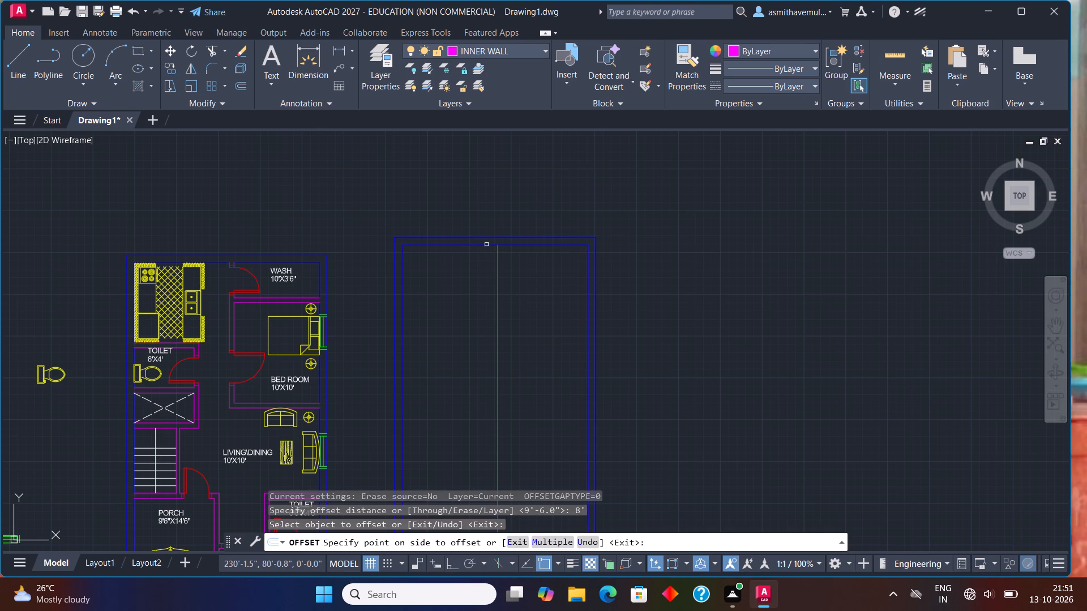
click(486, 244)
click(464, 323)
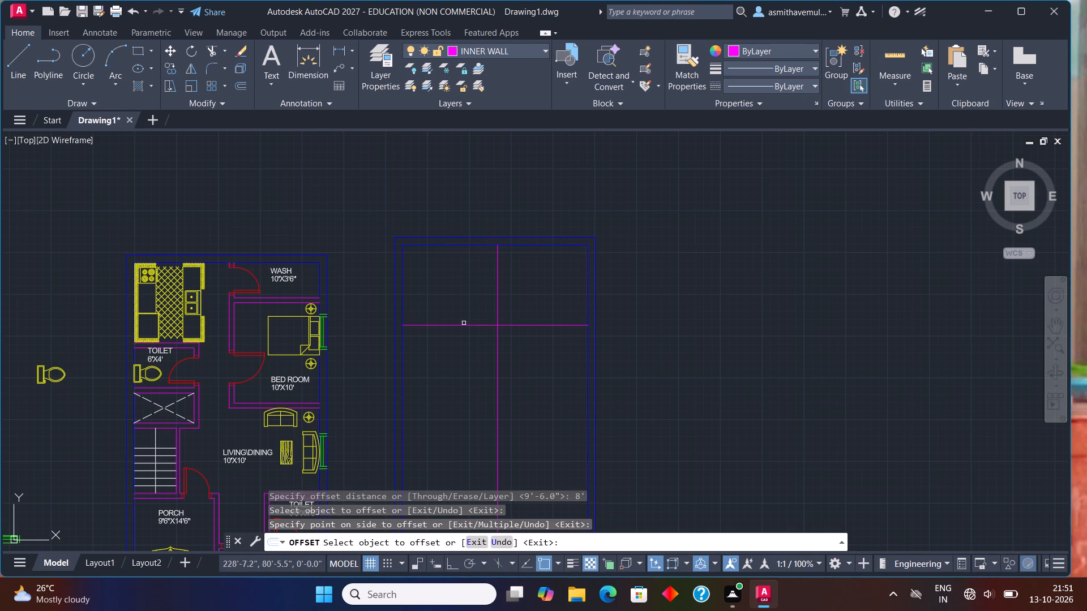
key(Escape)
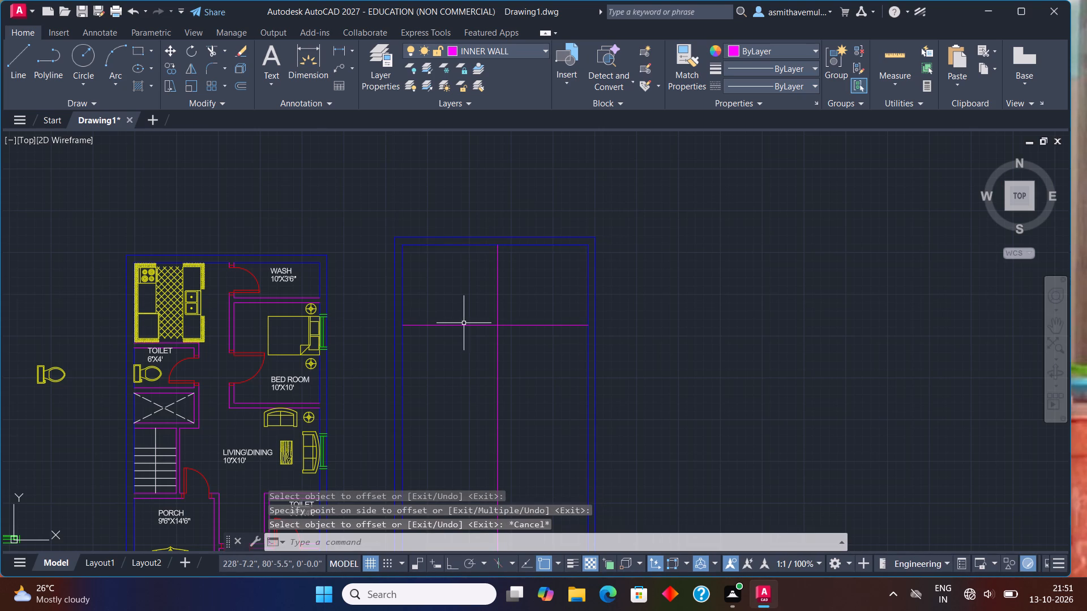
Offset the vertical partition line 6" to the right and the horizontal one 6" downward to give both walls thickness.
key(o)
key(Return)
text(6")
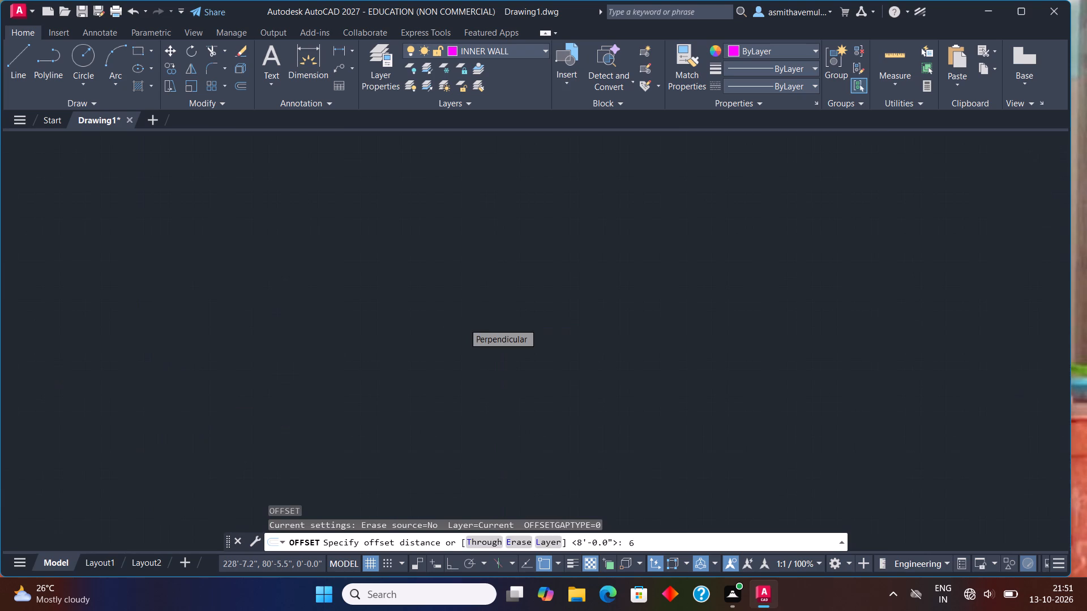
key(Return)
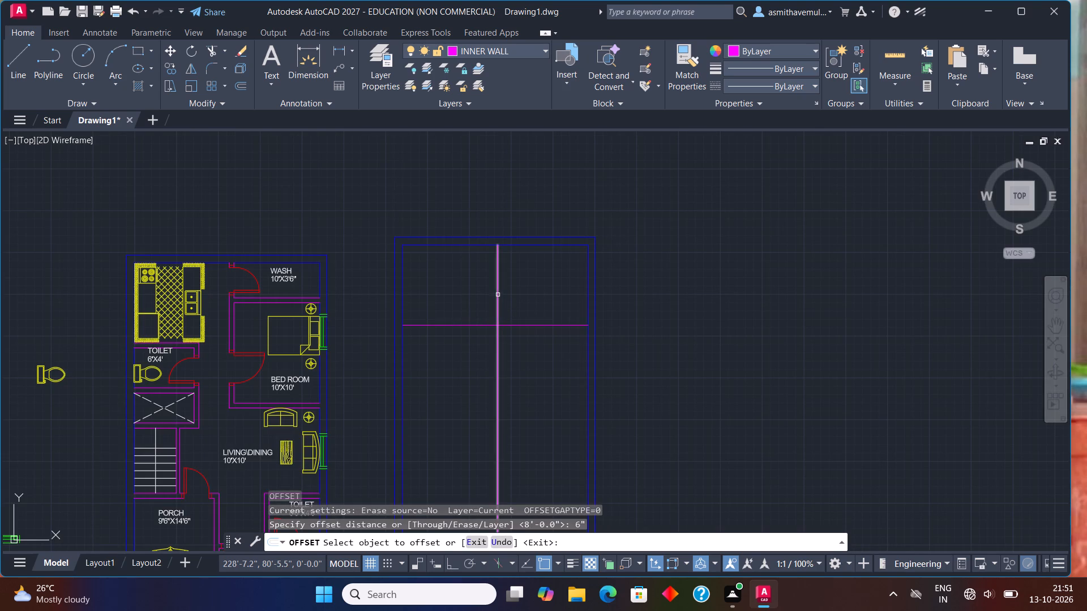
click(498, 292)
click(513, 291)
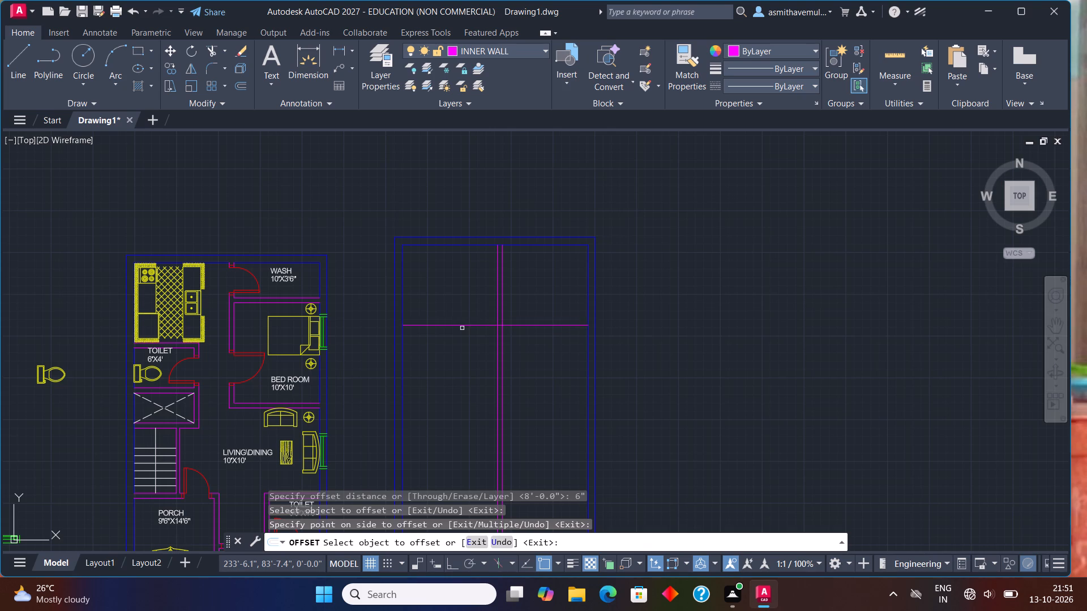
click(462, 326)
click(452, 350)
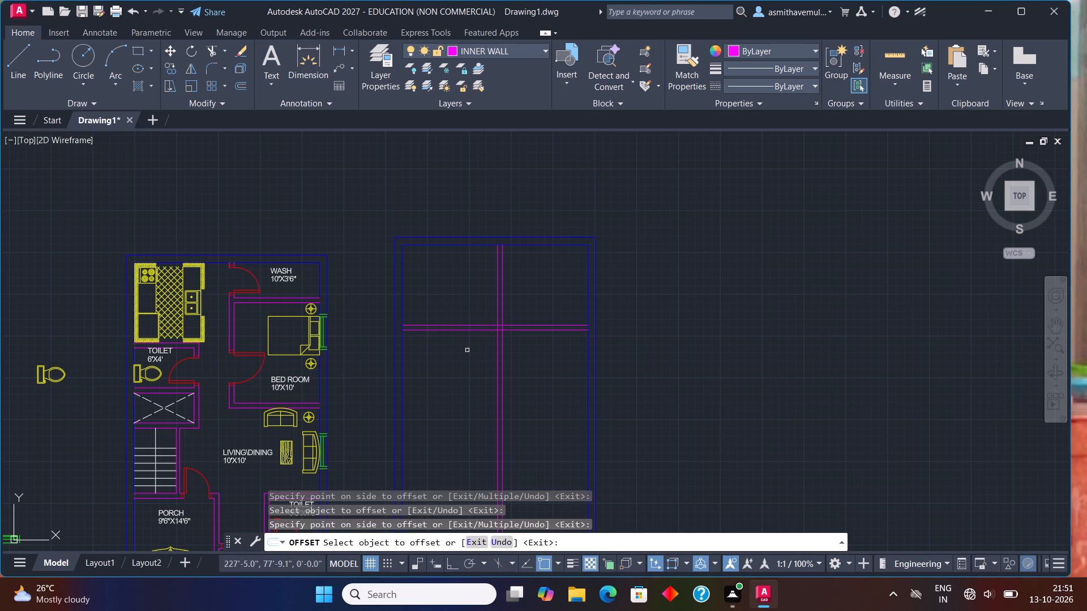
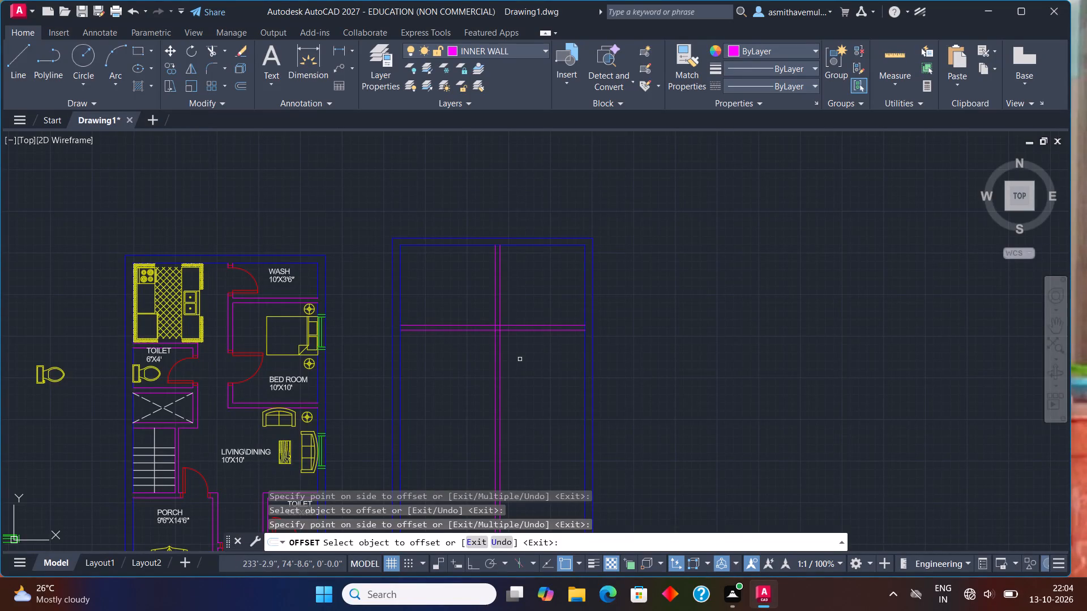
Trim the crossing partition lines to leave an L-shaped wall with a clean corner around the upper-left room.
key(Escape)
text(TRIM)
key(Return)
drag(525, 277, 410, 418)
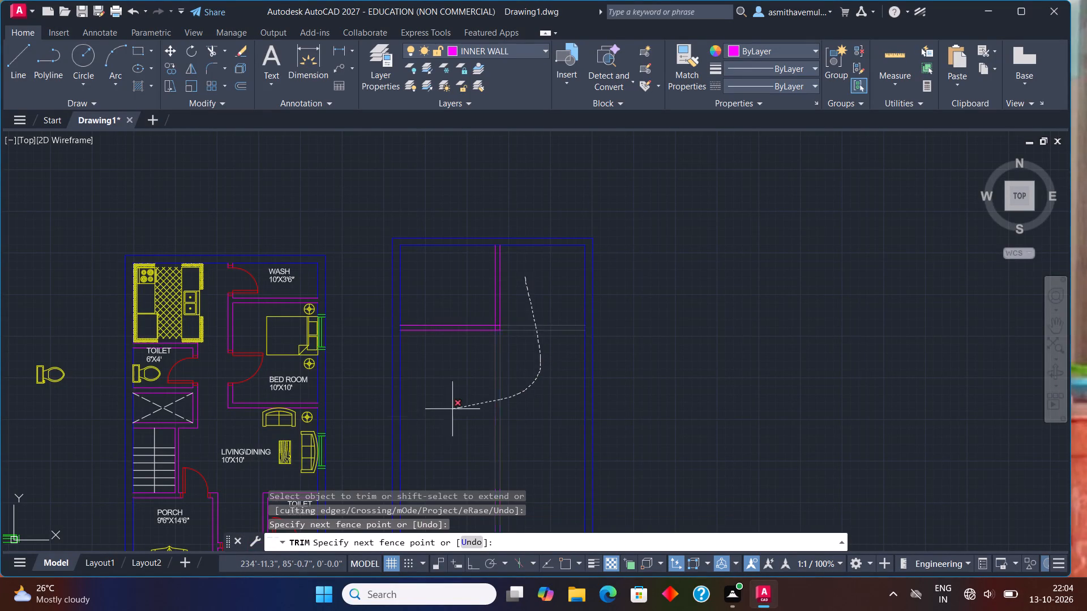
drag(410, 418, 400, 419)
scroll(476, 406, up, 1)
scroll(511, 308, up, 1)
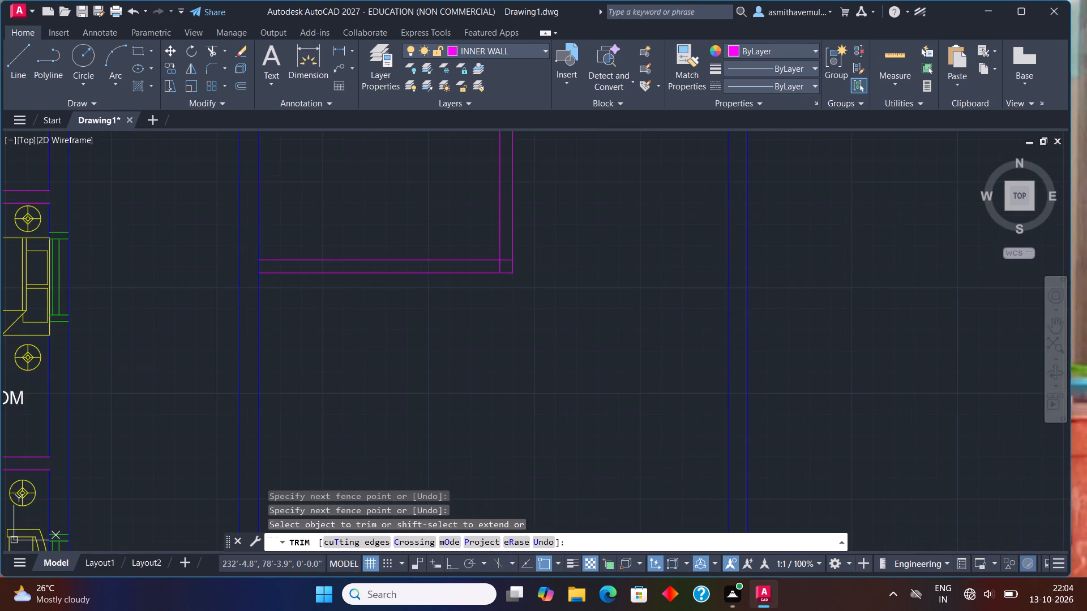
click(498, 266)
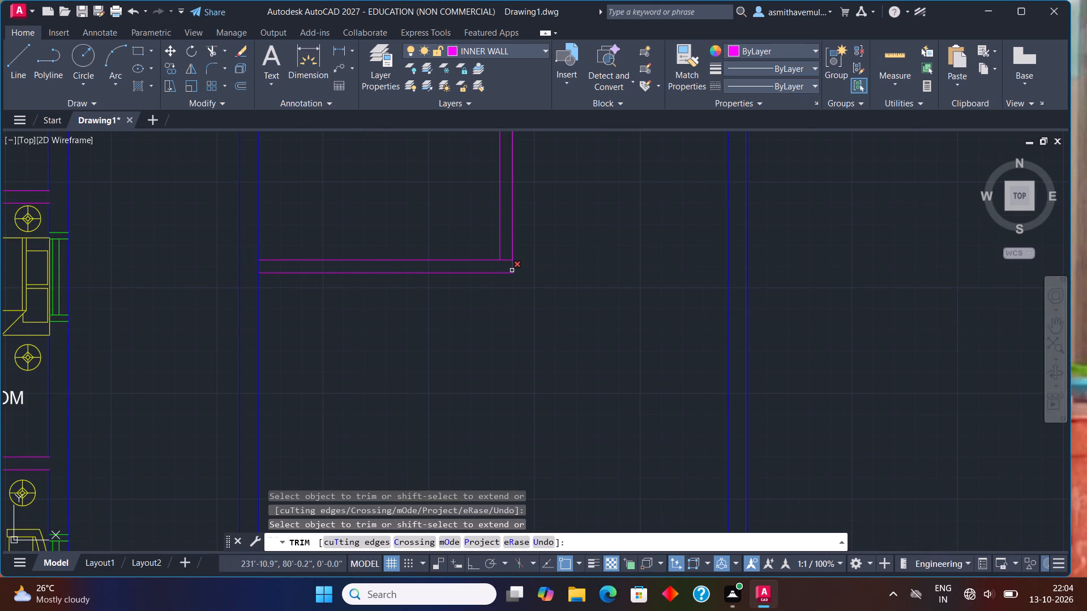
click(507, 259)
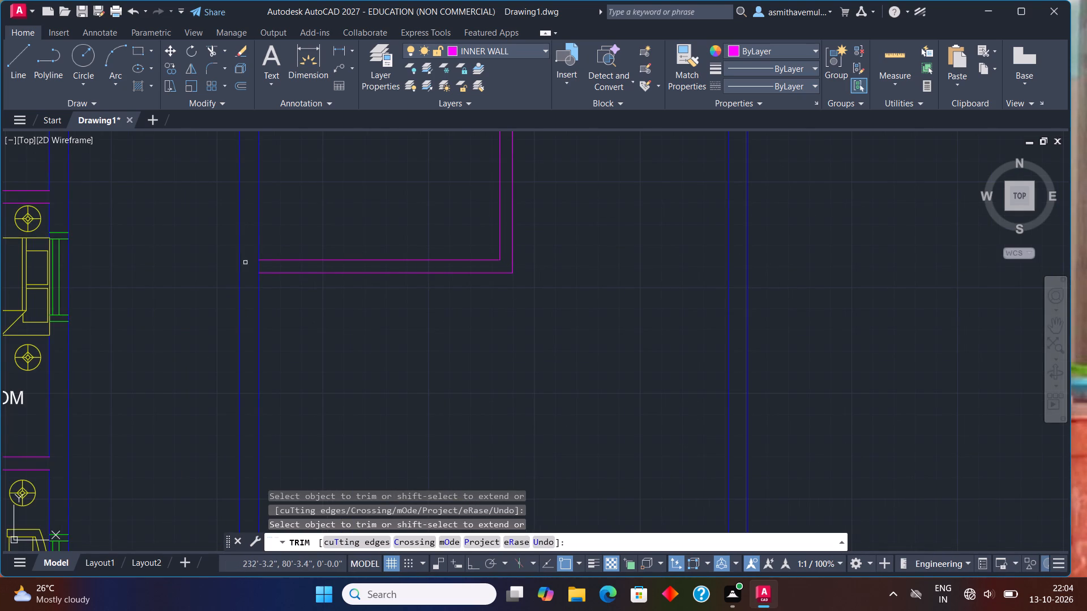
Trim the inner line of the outer wall between the partition lines at the left and top wall junctions.
click(257, 267)
scroll(479, 223, down, 1)
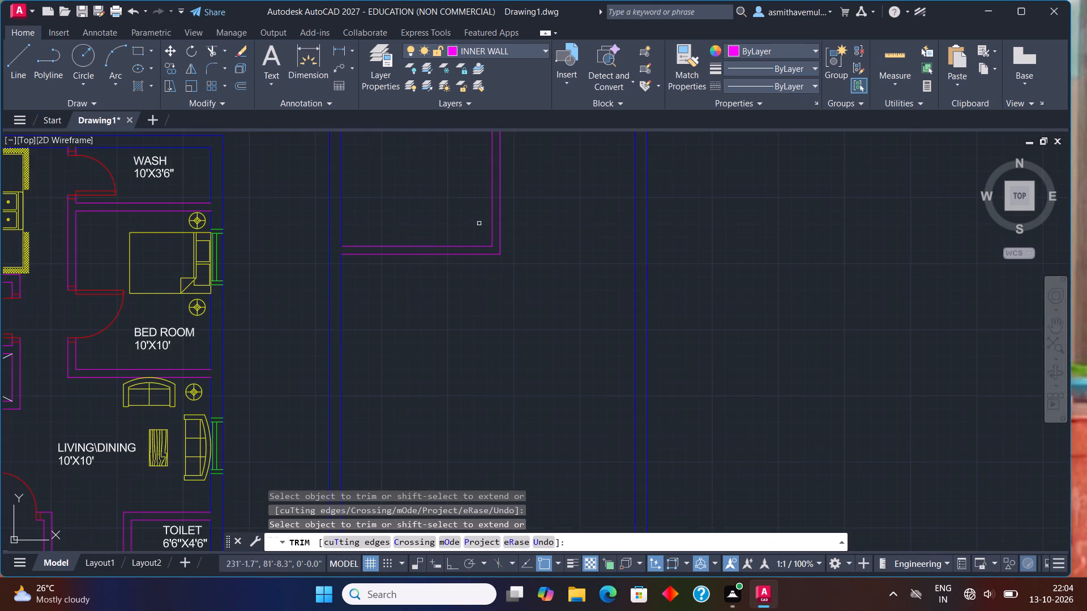
middle_drag(479, 223, 484, 363)
scroll(511, 272, up, 1)
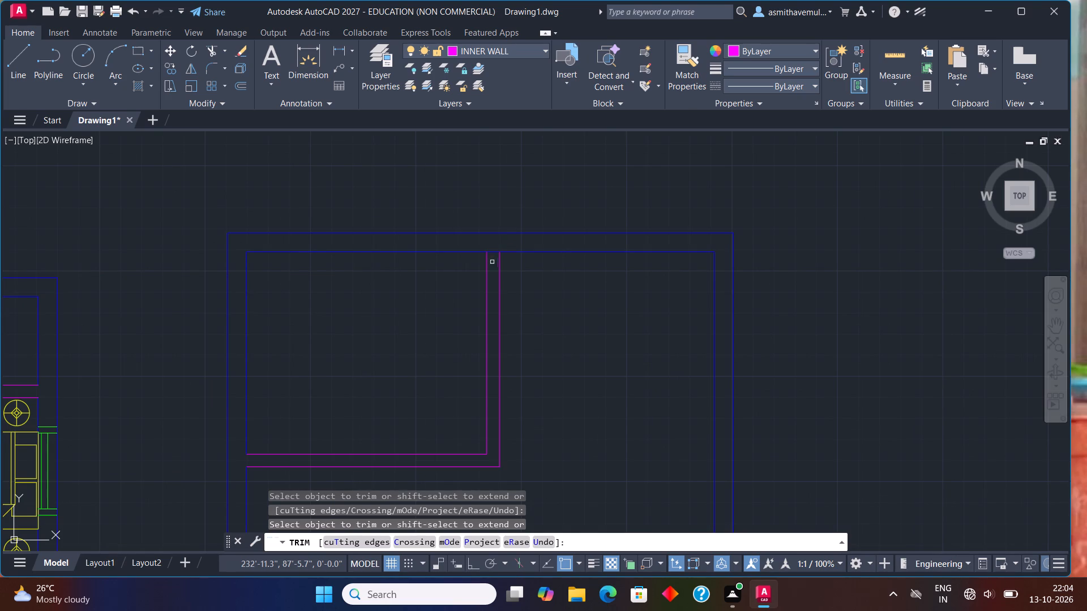
click(492, 251)
key(Escape)
Offset the top inner wall line right of the vertical partition 3'6" downward as a horizontal partition line.
scroll(528, 302, down, 2)
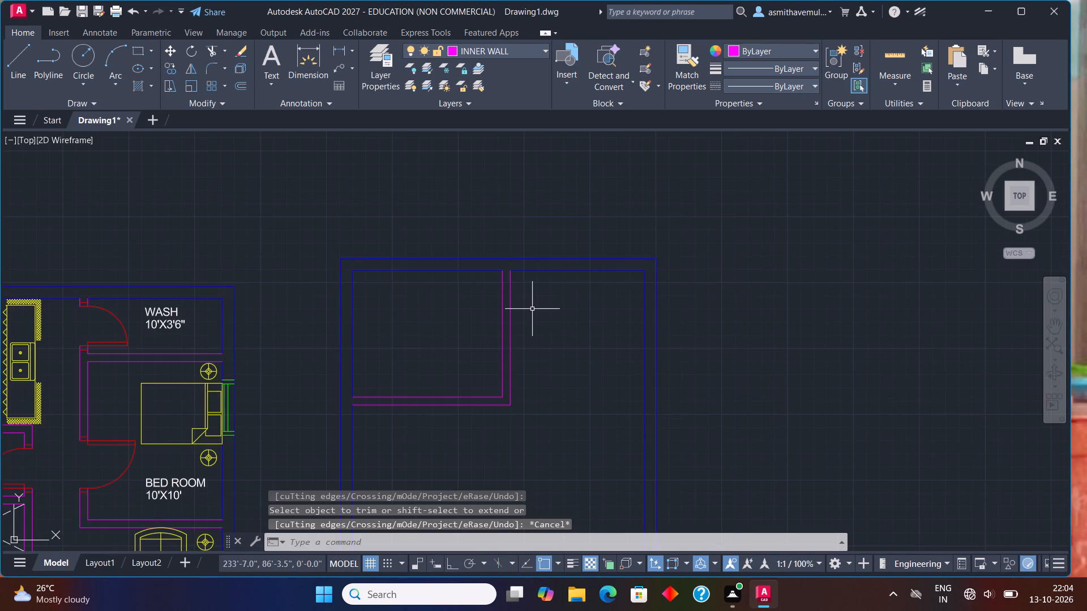
scroll(532, 309, up, 1)
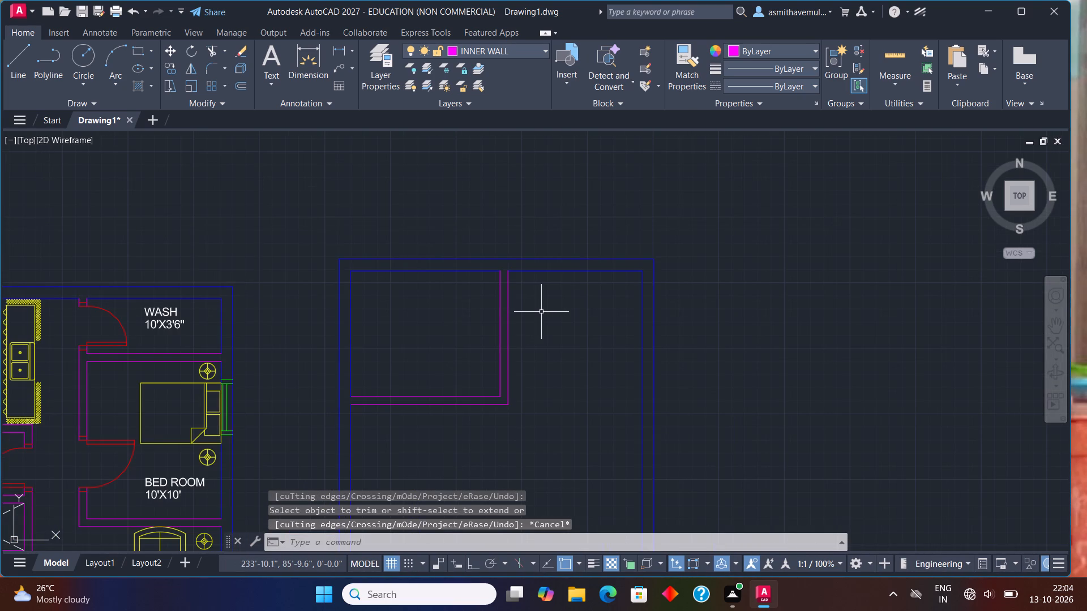
key(0)
key(BackSpace)
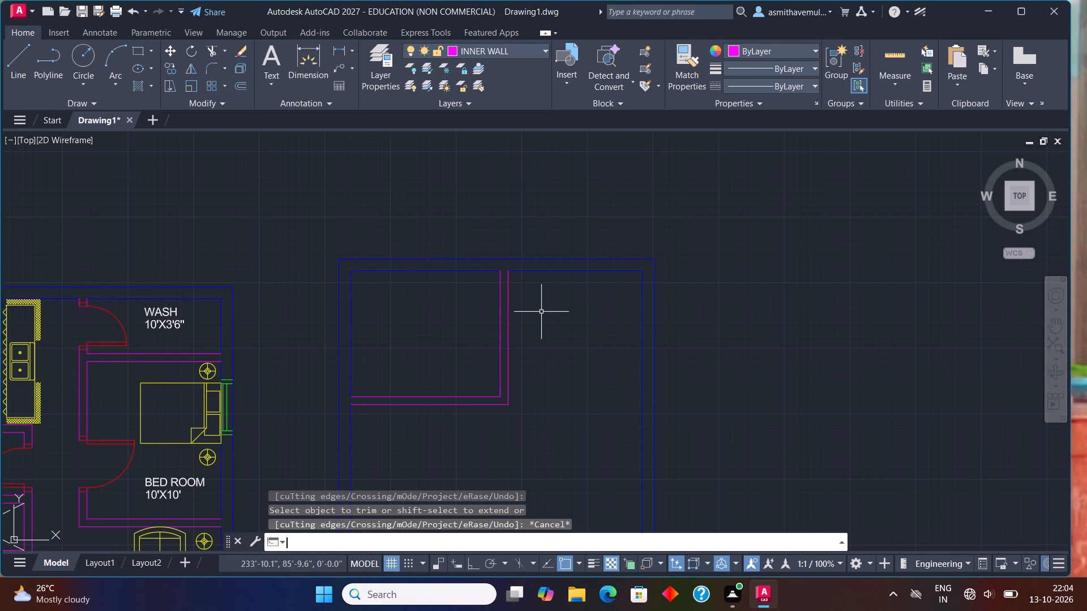
key(o)
key(Return)
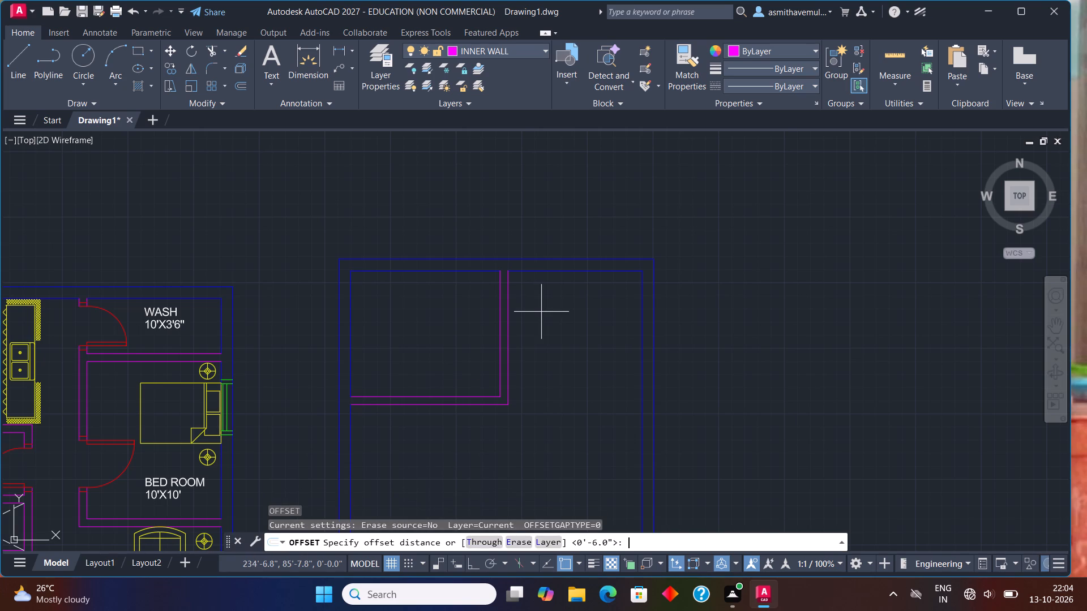
key(3)
key(apostrophe)
key(6)
key(shift+quotedbl)
key(Return)
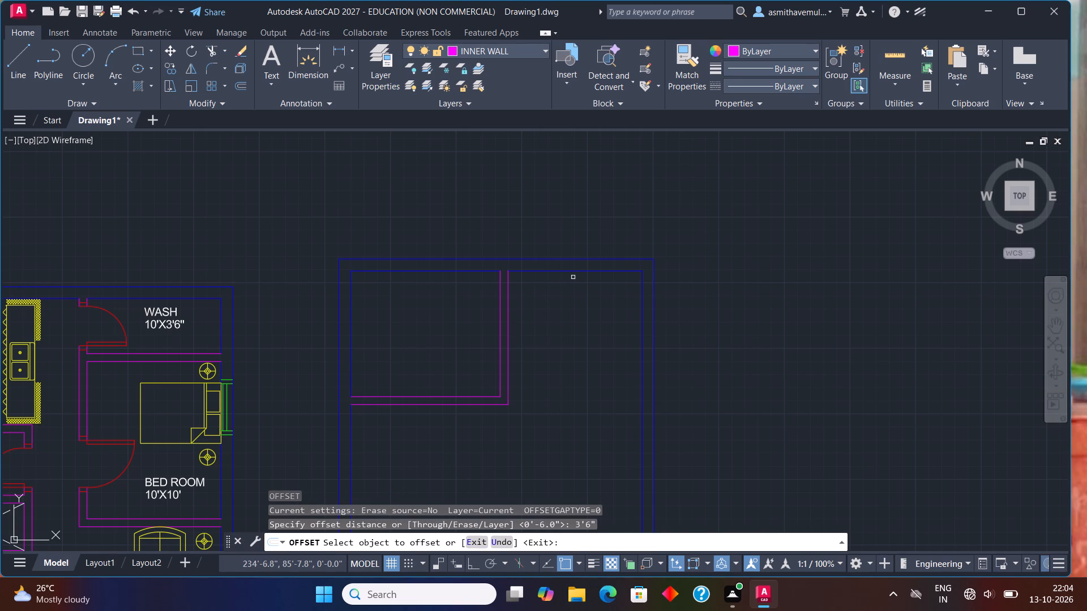
click(592, 273)
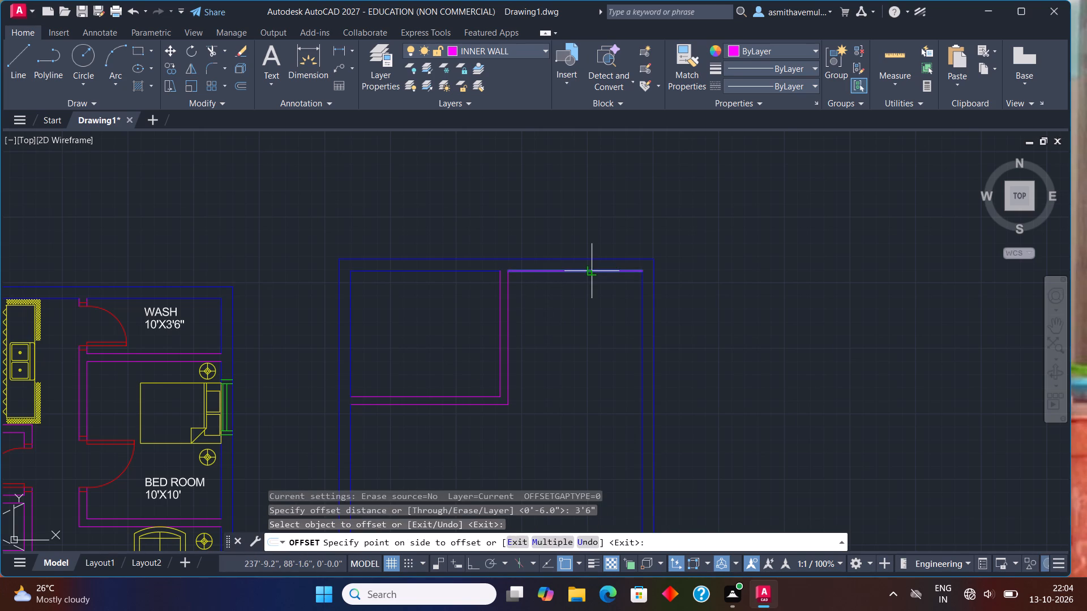
click(592, 310)
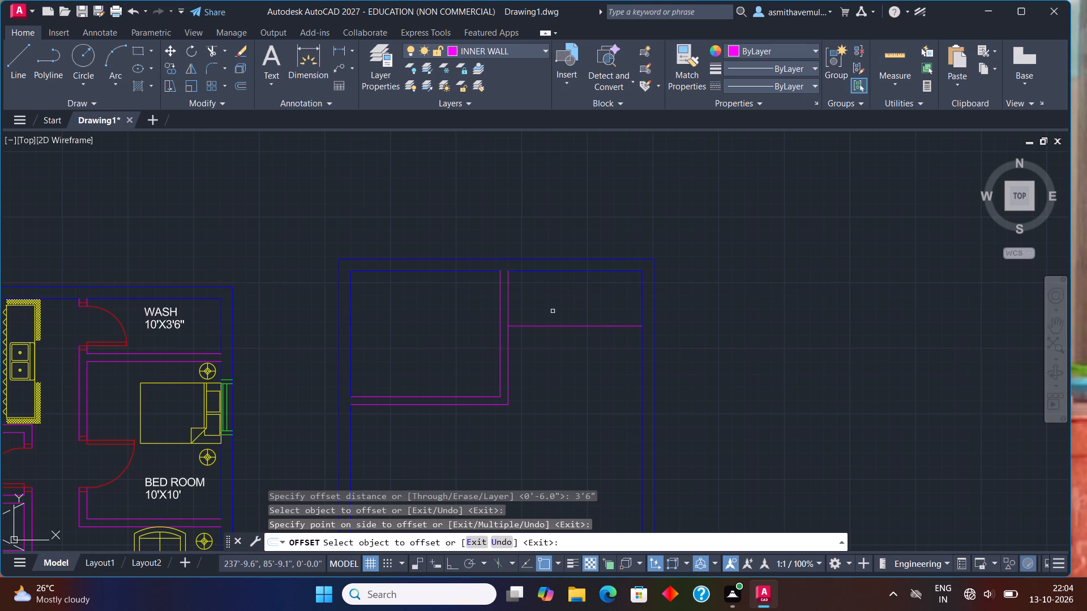
key(Escape)
Offset the new horizontal partition line 6" downward to give the wall thickness.
key(o)
key(Return)
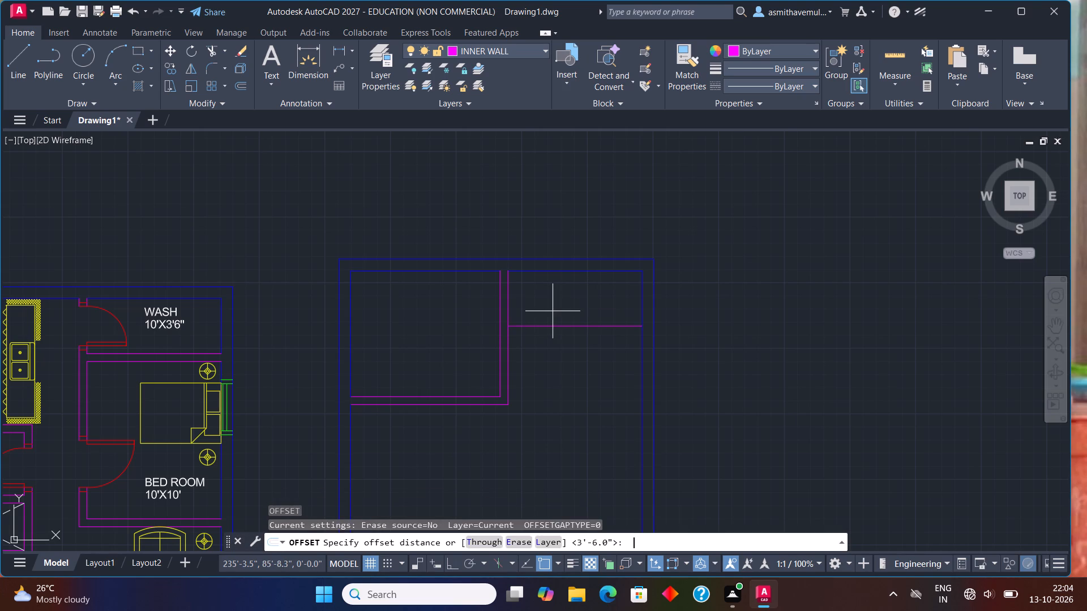
key(6)
key(shift+quotedbl)
key(Return)
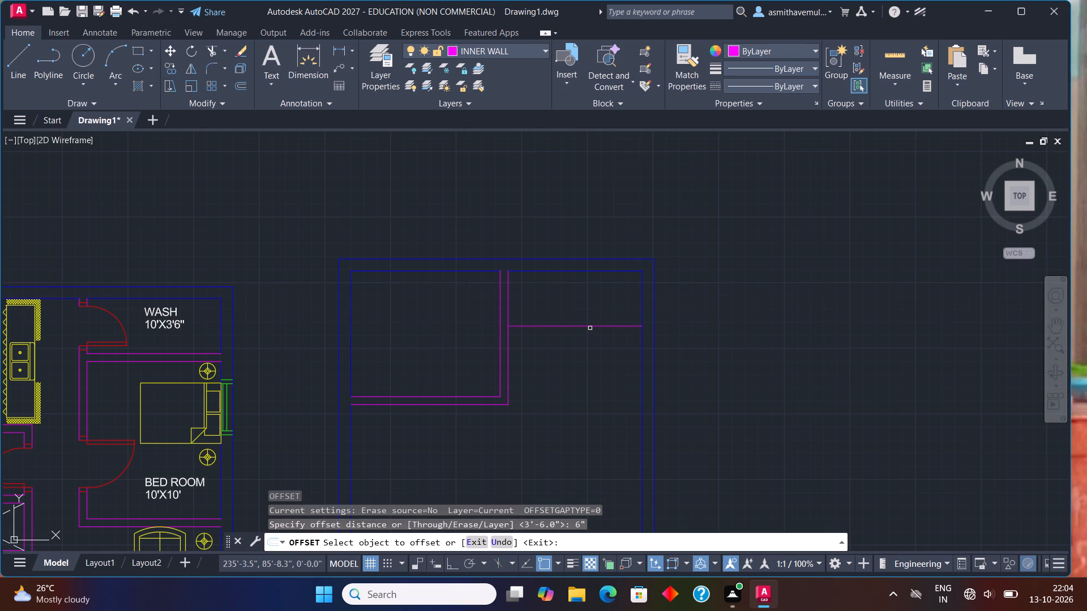
click(590, 325)
click(584, 351)
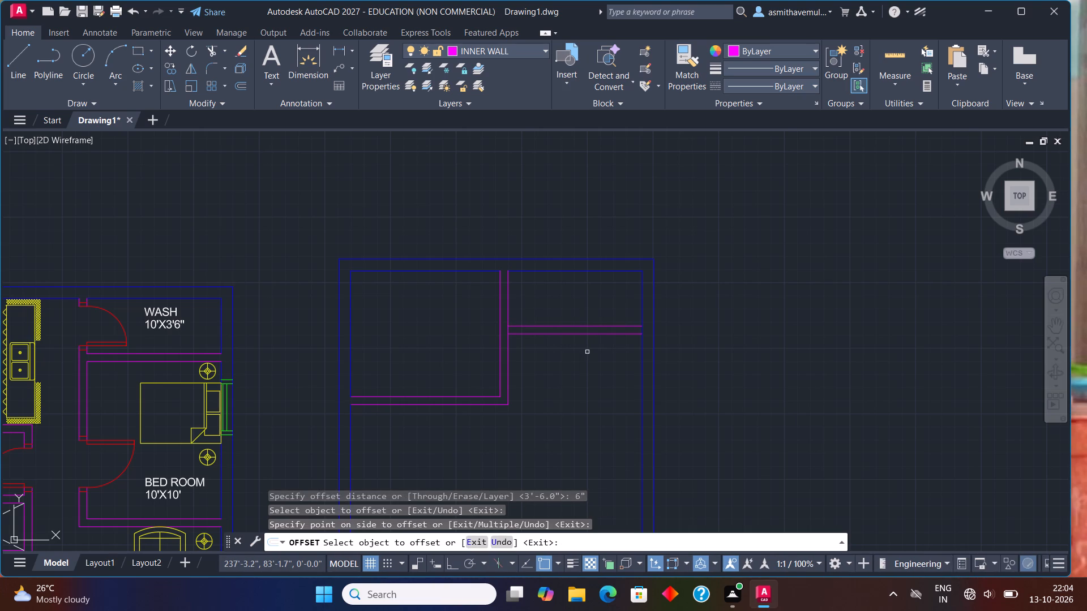
key(Escape)
Offset the lower line of that horizontal partition 10' downward to mark the far side of the right-hand room.
key(o)
key(Return)
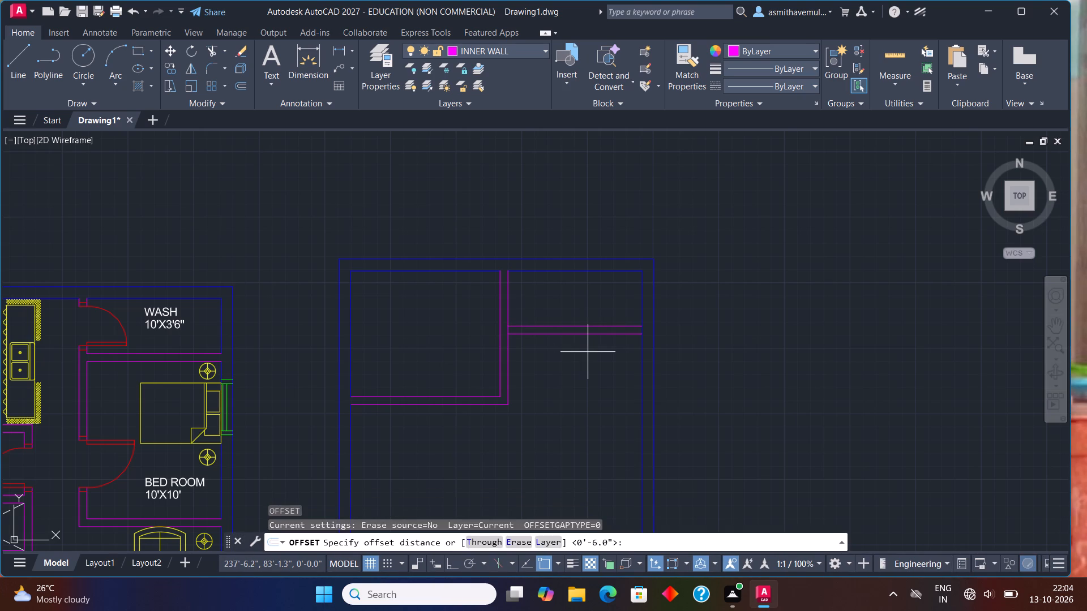
text(10')
key(Return)
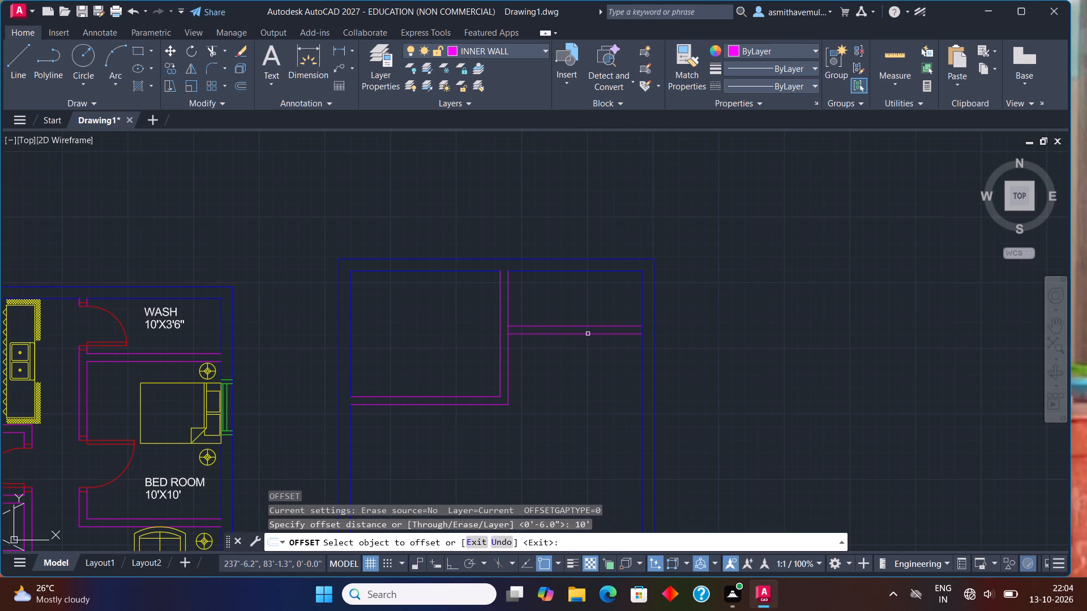
click(588, 332)
click(588, 377)
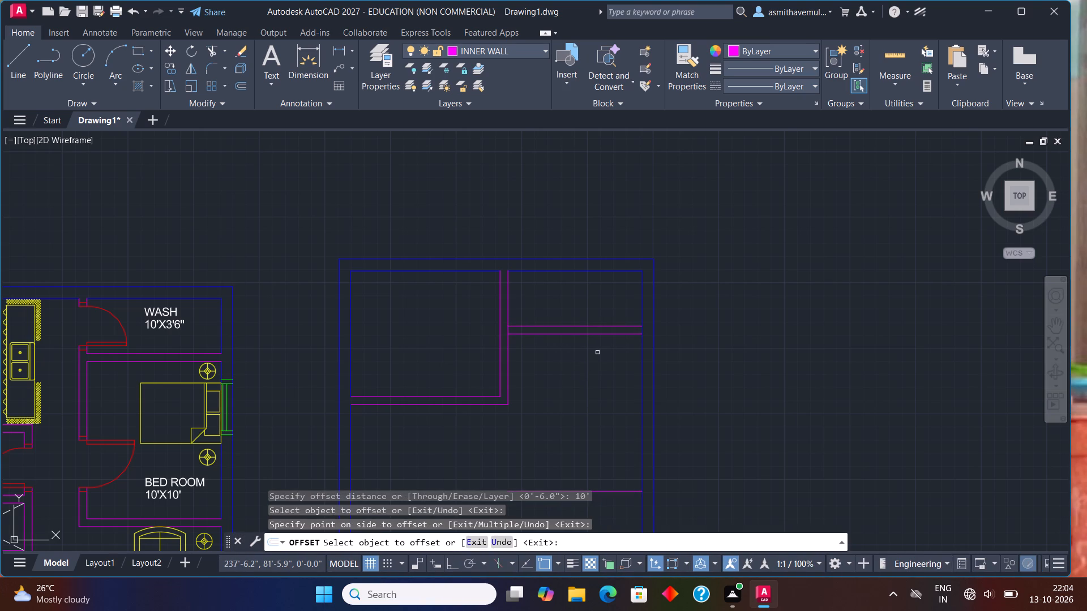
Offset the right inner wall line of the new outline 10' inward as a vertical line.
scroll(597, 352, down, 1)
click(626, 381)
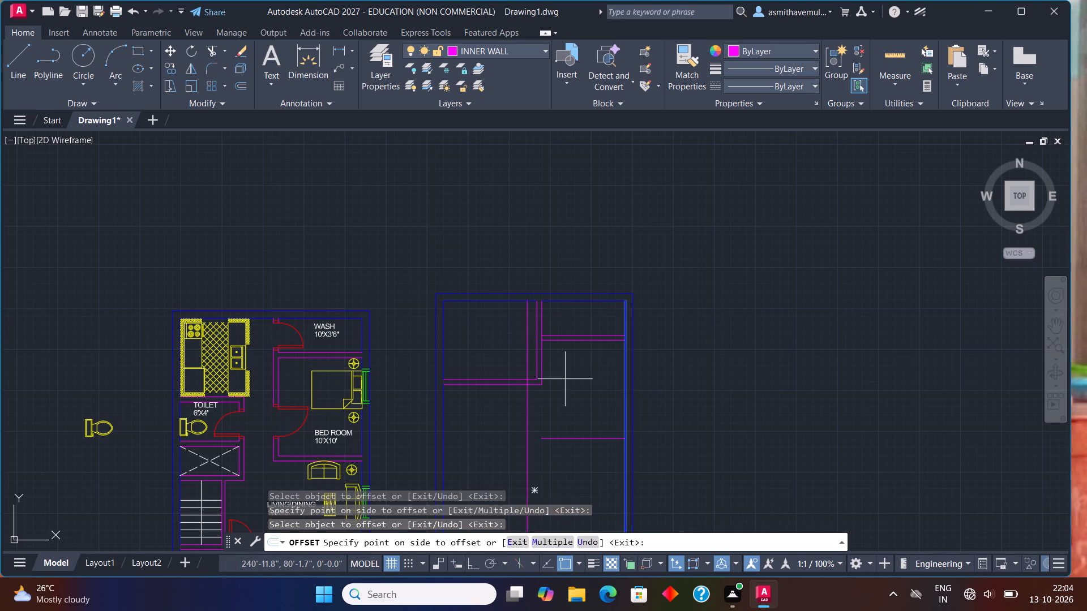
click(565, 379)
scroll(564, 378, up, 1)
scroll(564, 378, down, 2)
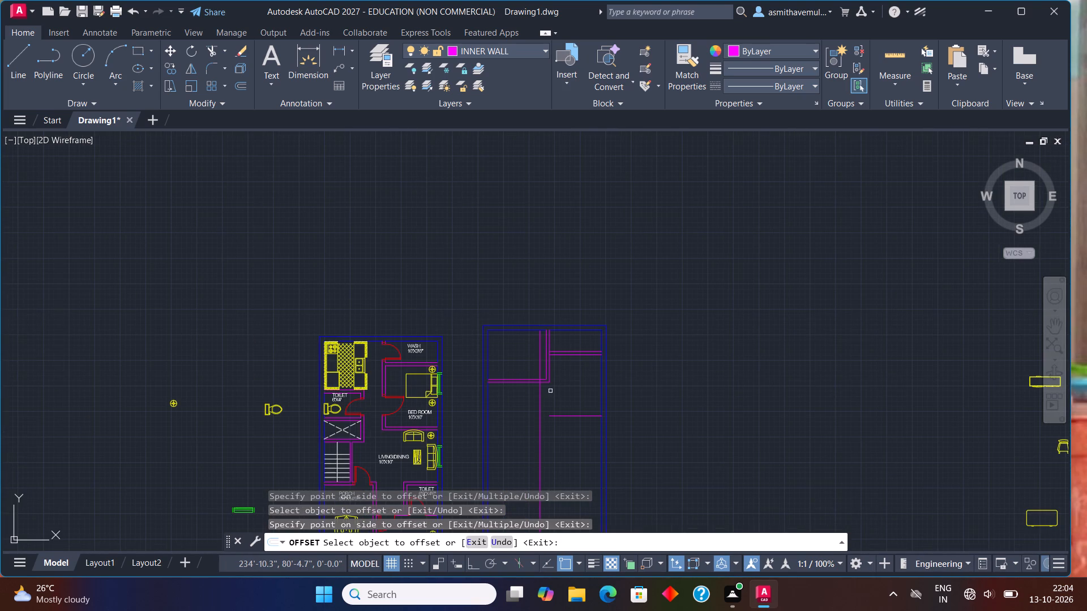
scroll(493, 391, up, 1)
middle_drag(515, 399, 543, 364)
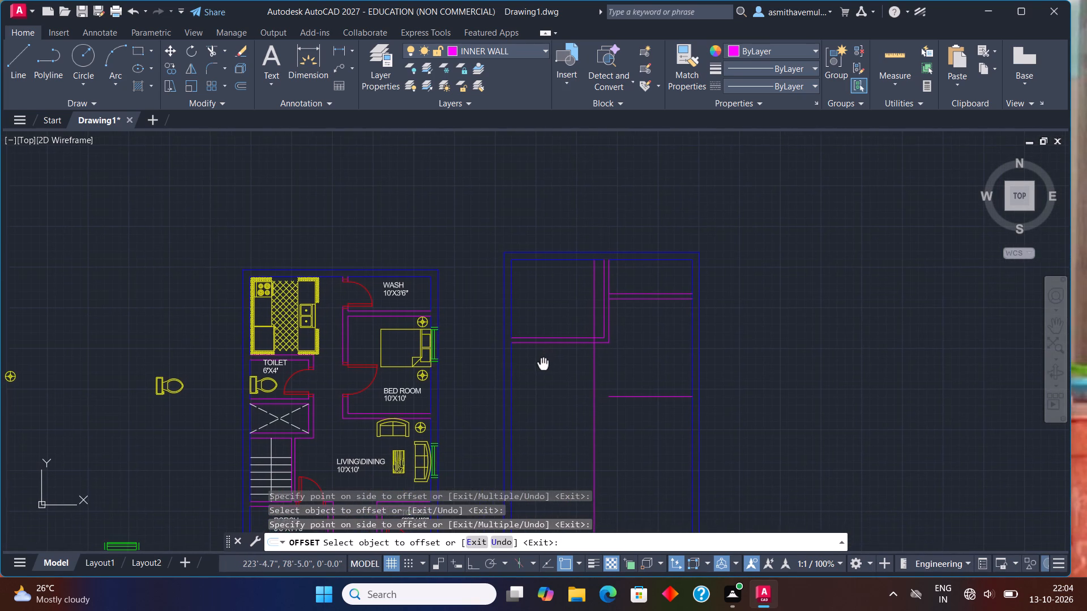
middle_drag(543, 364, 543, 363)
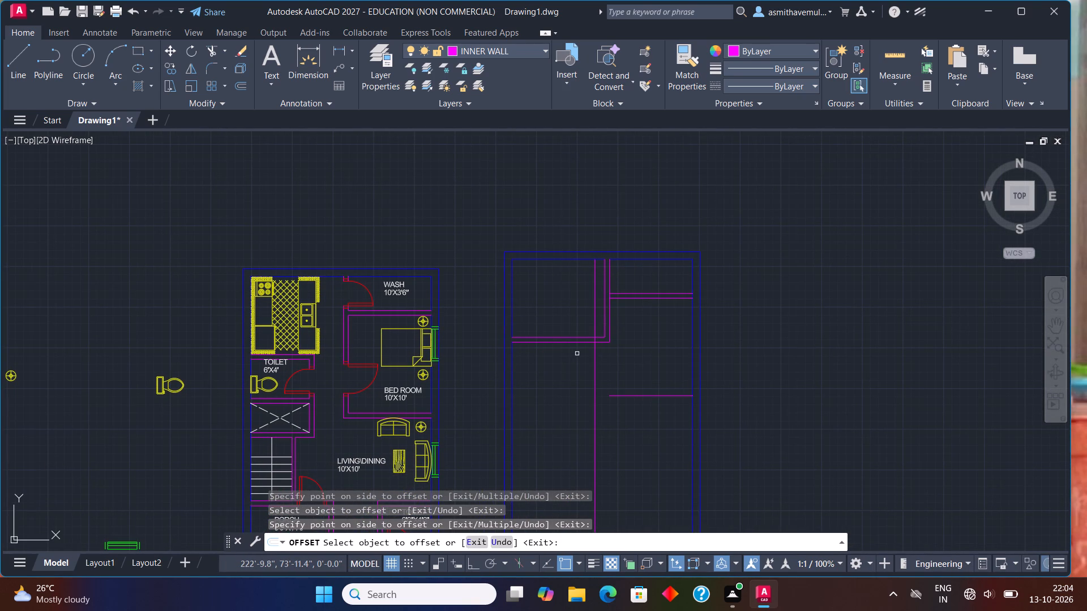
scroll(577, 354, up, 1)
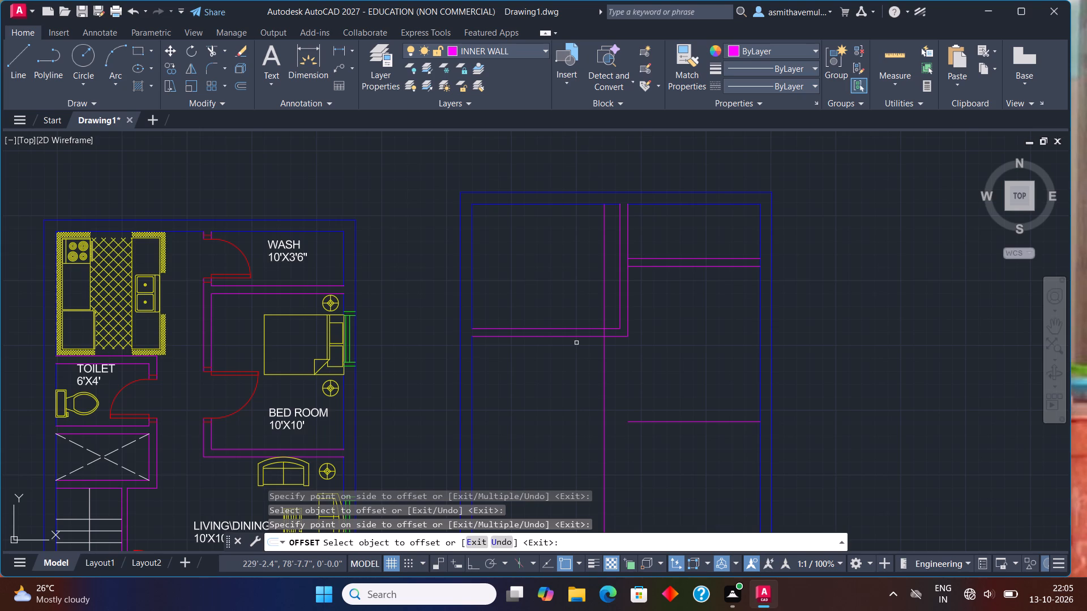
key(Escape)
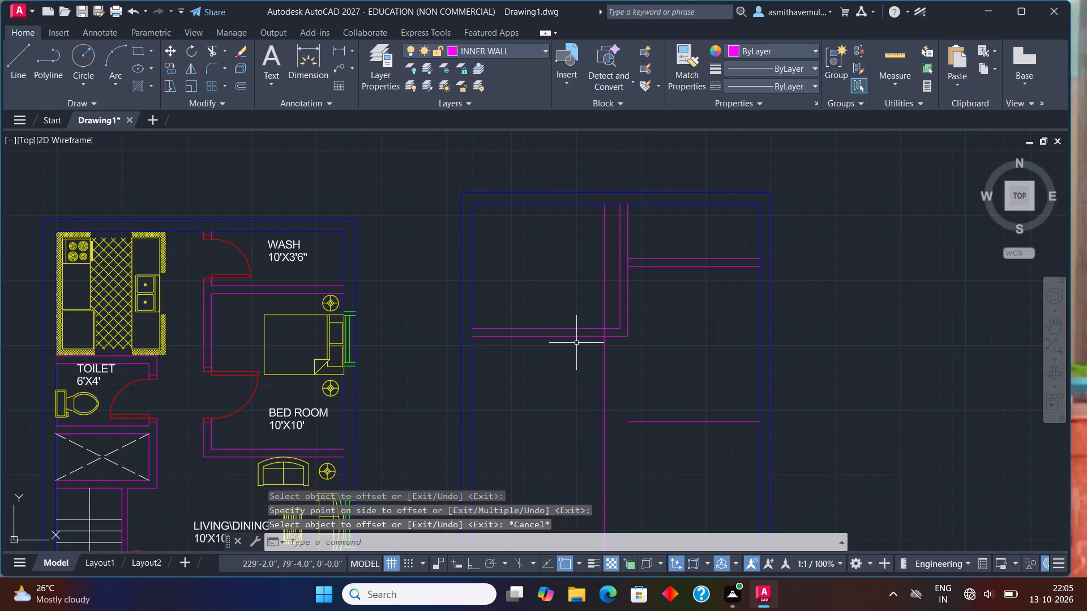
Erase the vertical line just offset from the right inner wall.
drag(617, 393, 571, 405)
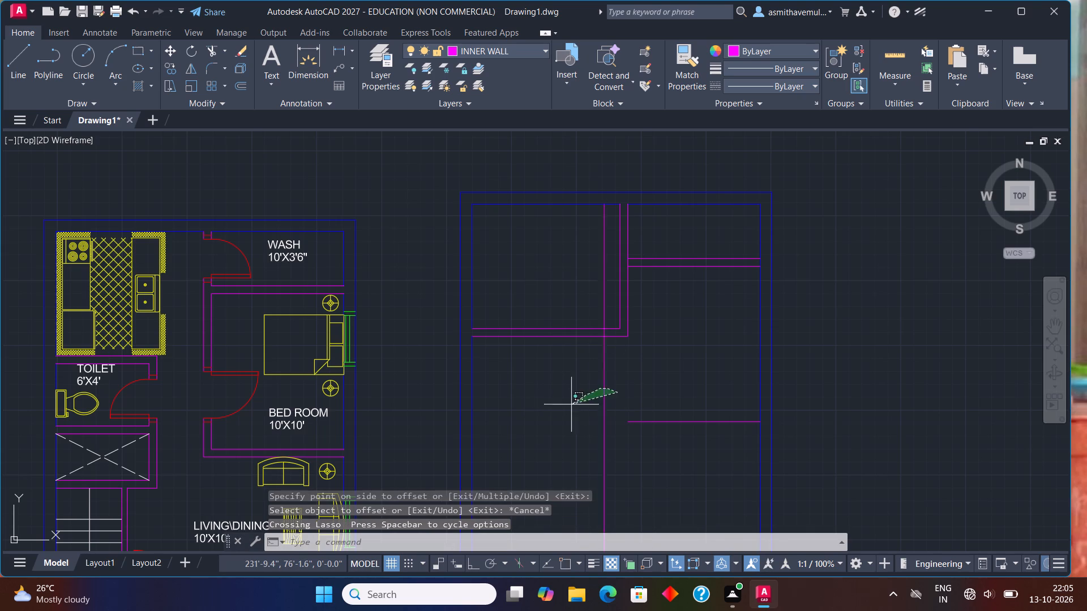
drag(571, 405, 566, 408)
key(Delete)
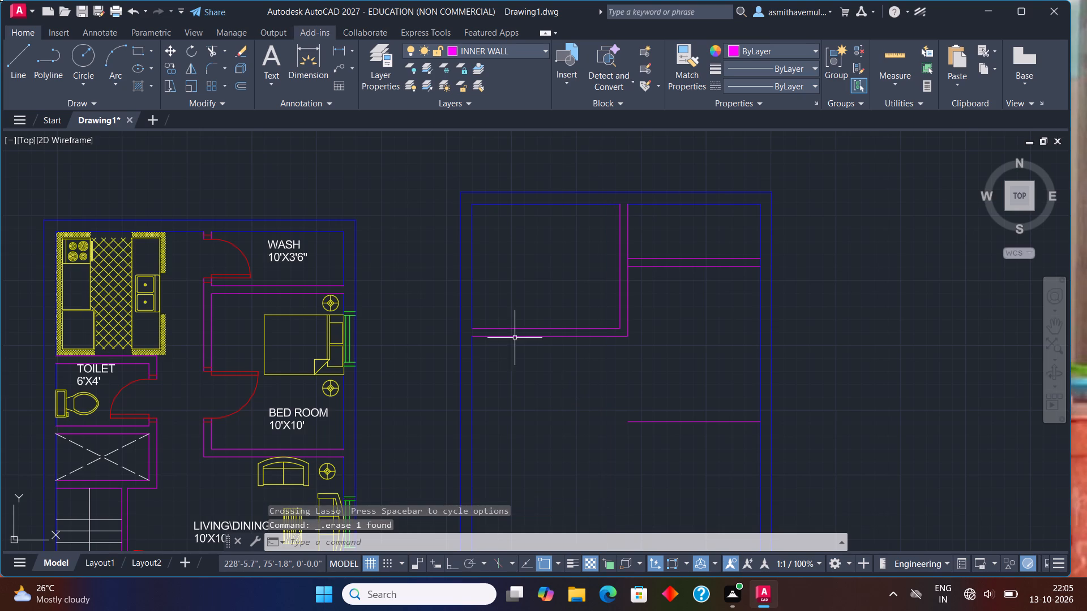
Extend the vertical partition's right line down to the lower horizontal line and its left line down to the bottom inner wall line.
text(EXTEND)
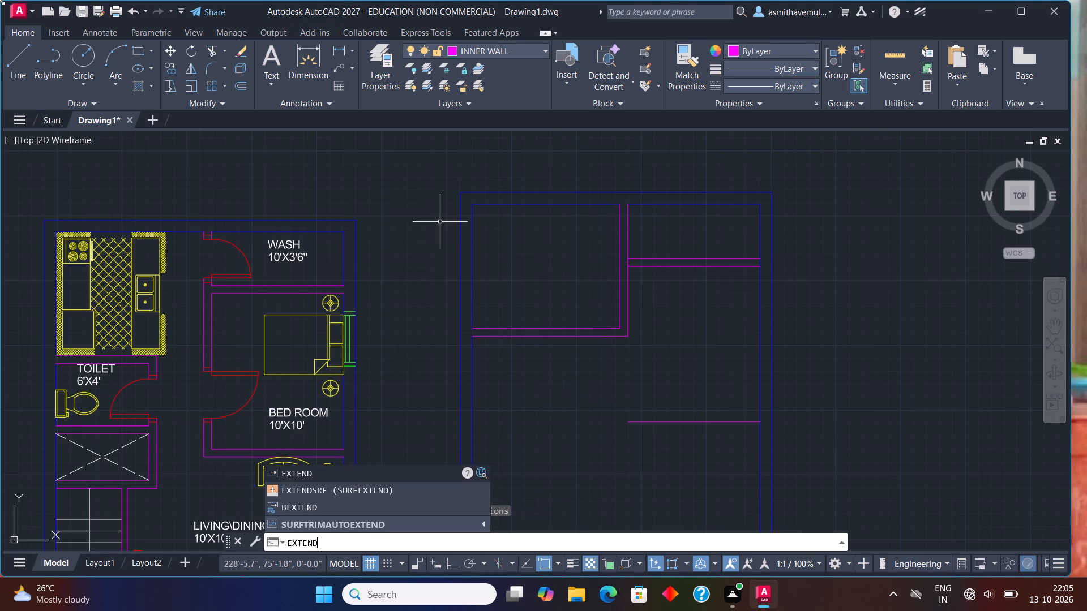
key(Return)
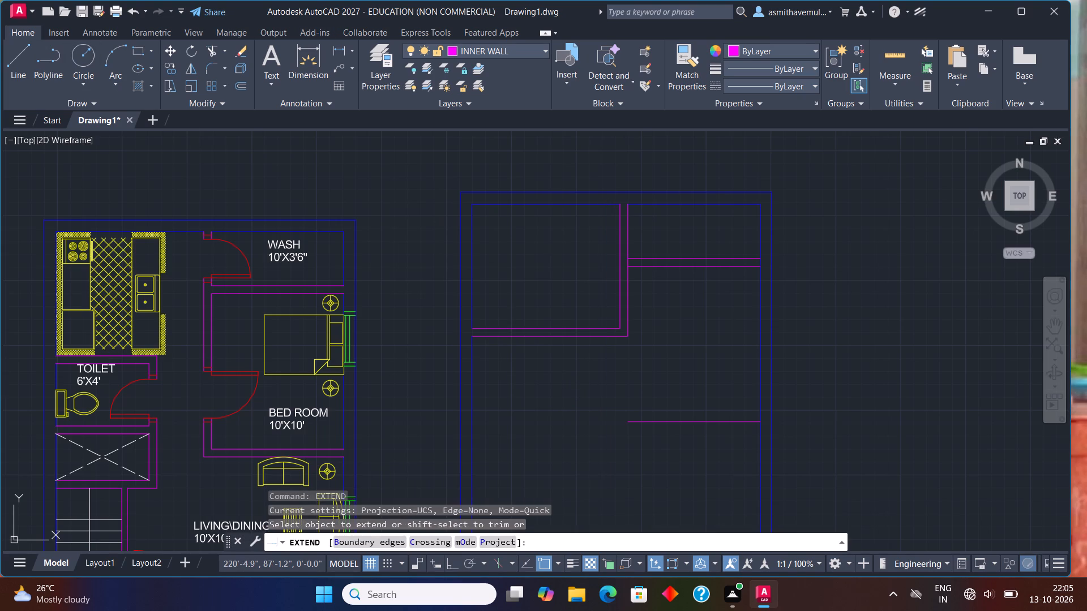
click(629, 307)
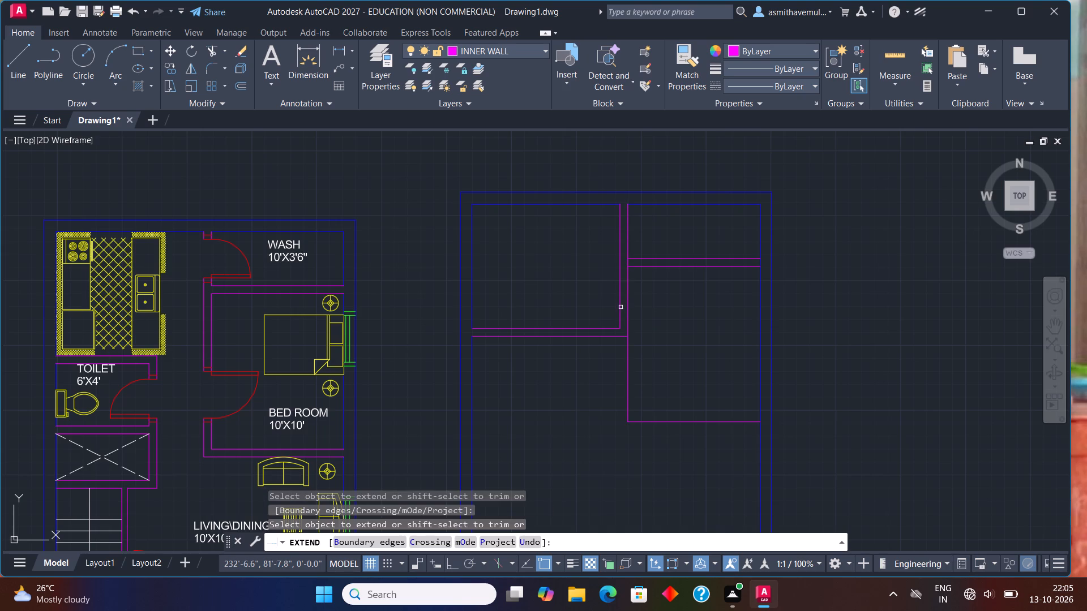
click(619, 307)
scroll(626, 311, down, 1)
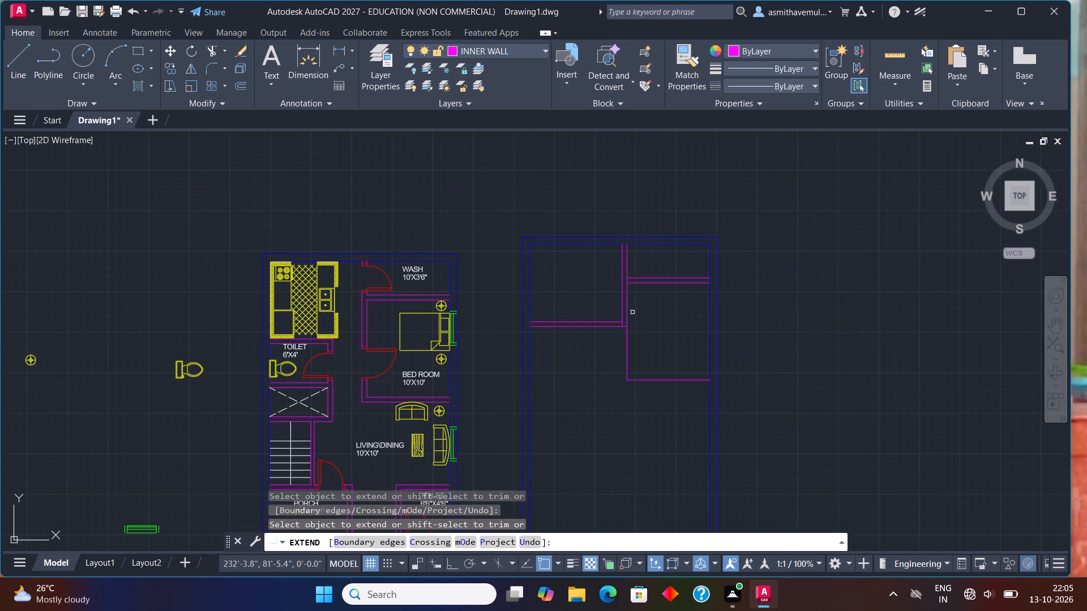
middle_drag(631, 308, 641, 184)
scroll(631, 197, up, 1)
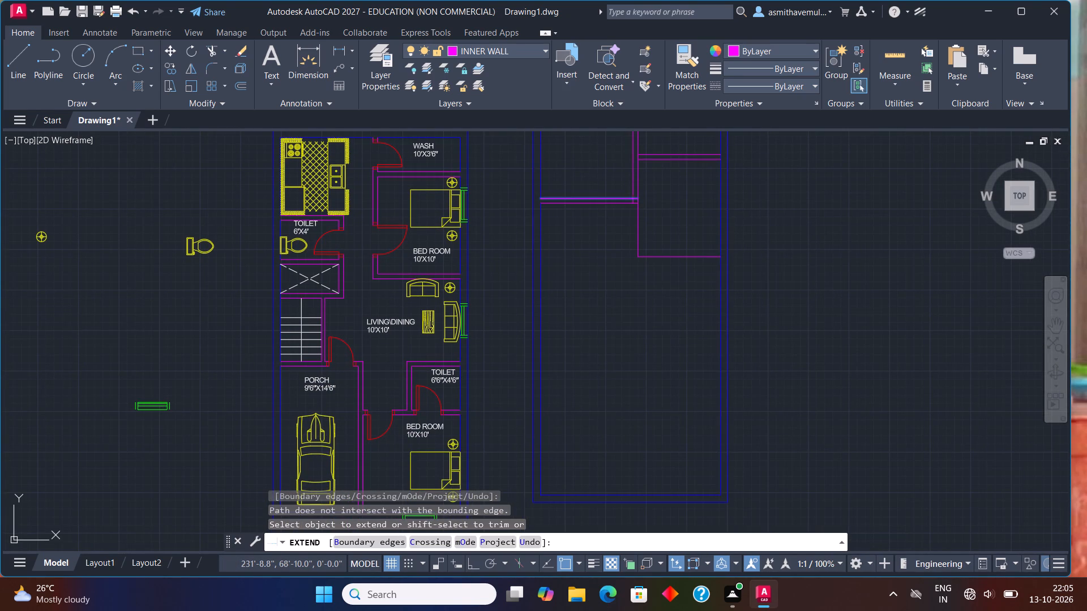
scroll(631, 197, up, 1)
scroll(633, 206, down, 3)
click(633, 206)
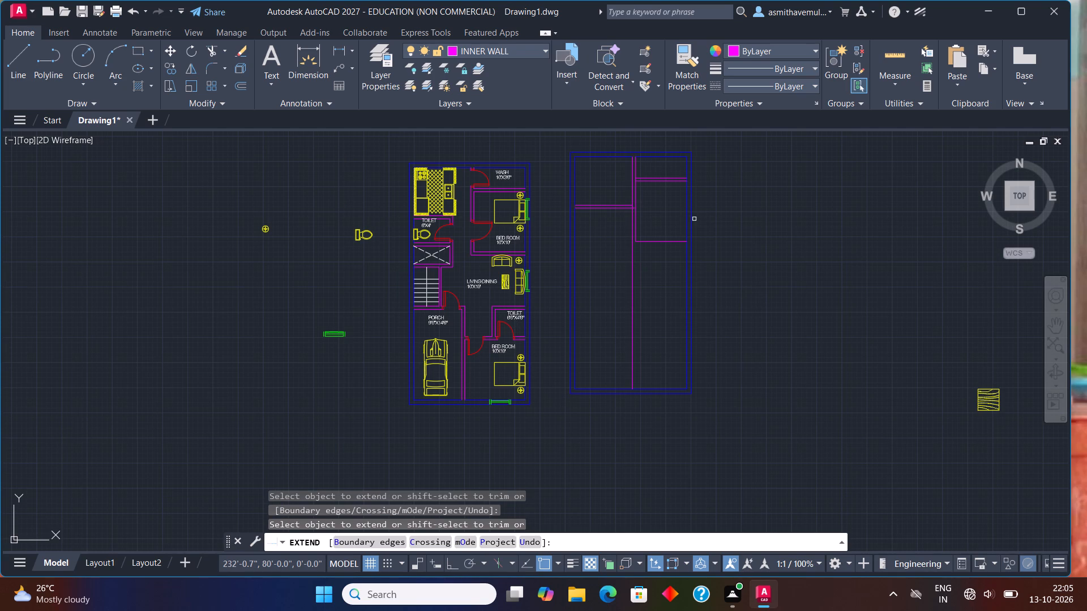
Offset the bottom line of the right-hand room 6" downward to give that partition its thickness.
key(Escape)
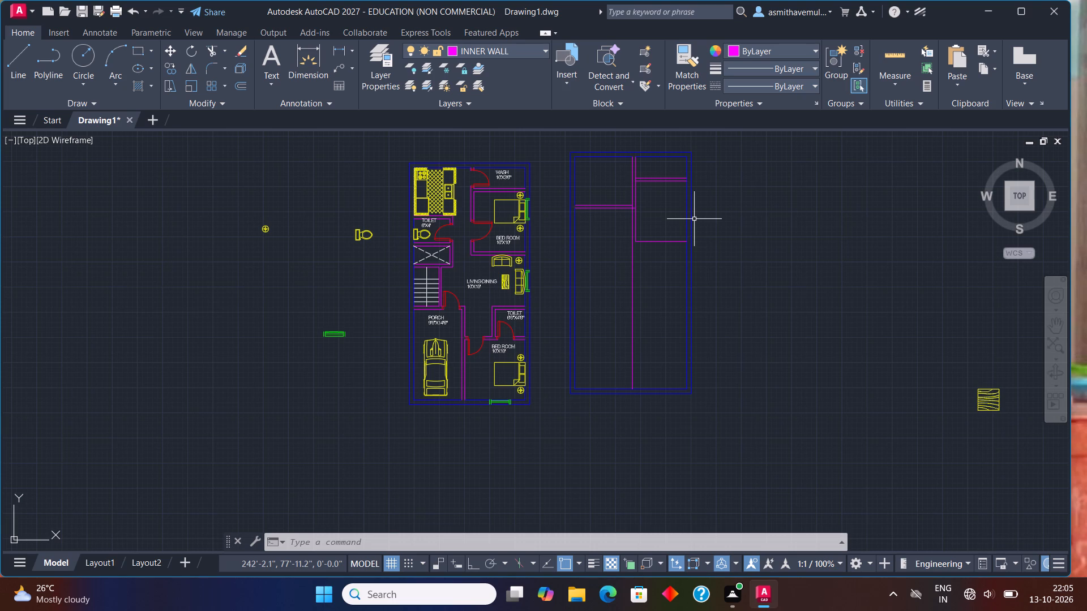
scroll(683, 233, up, 1)
scroll(590, 303, up, 1)
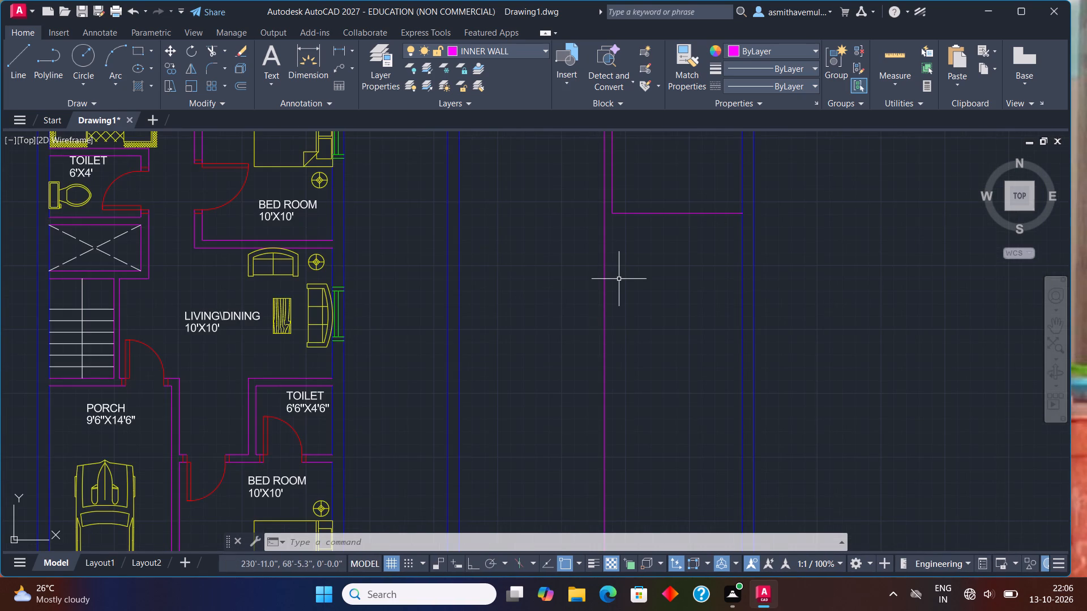
middle_drag(619, 280, 619, 374)
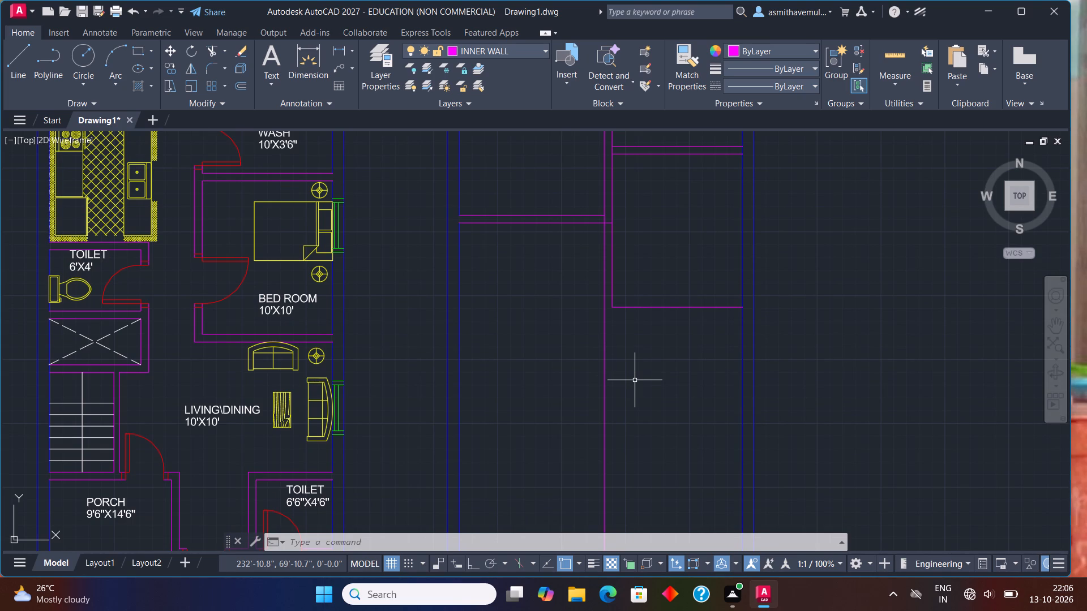
scroll(697, 233, up, 1)
key(o)
key(Return)
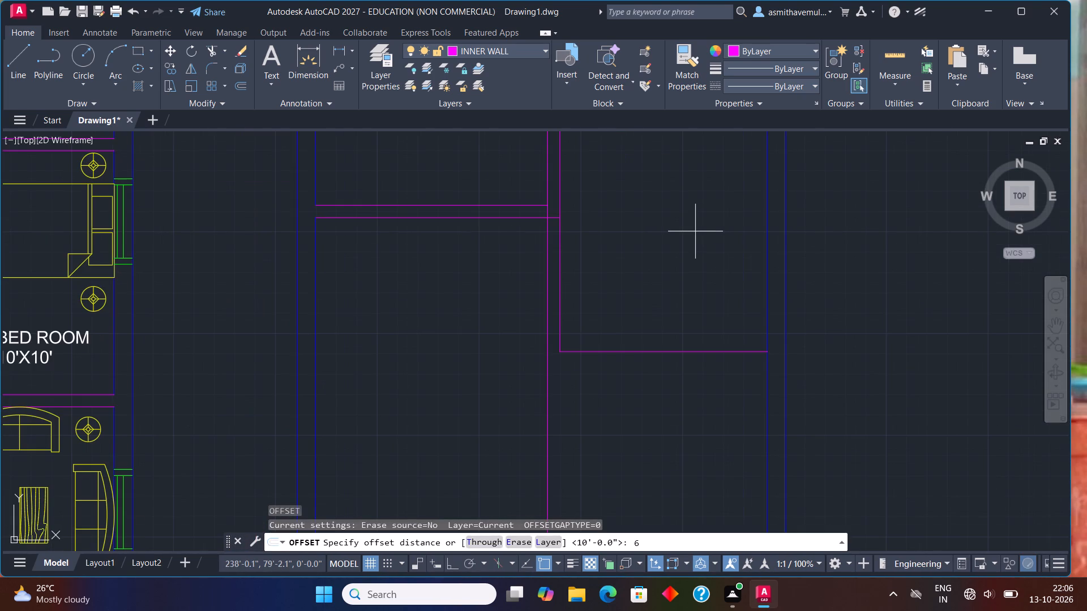
key(6)
key(shift+quotedbl)
key(Return)
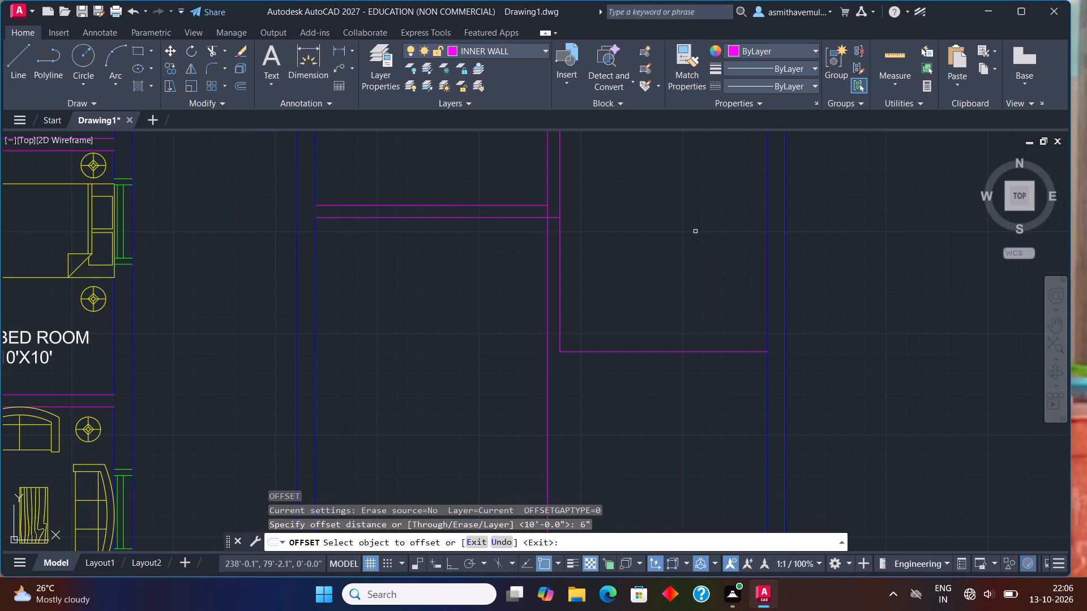
click(662, 351)
click(666, 389)
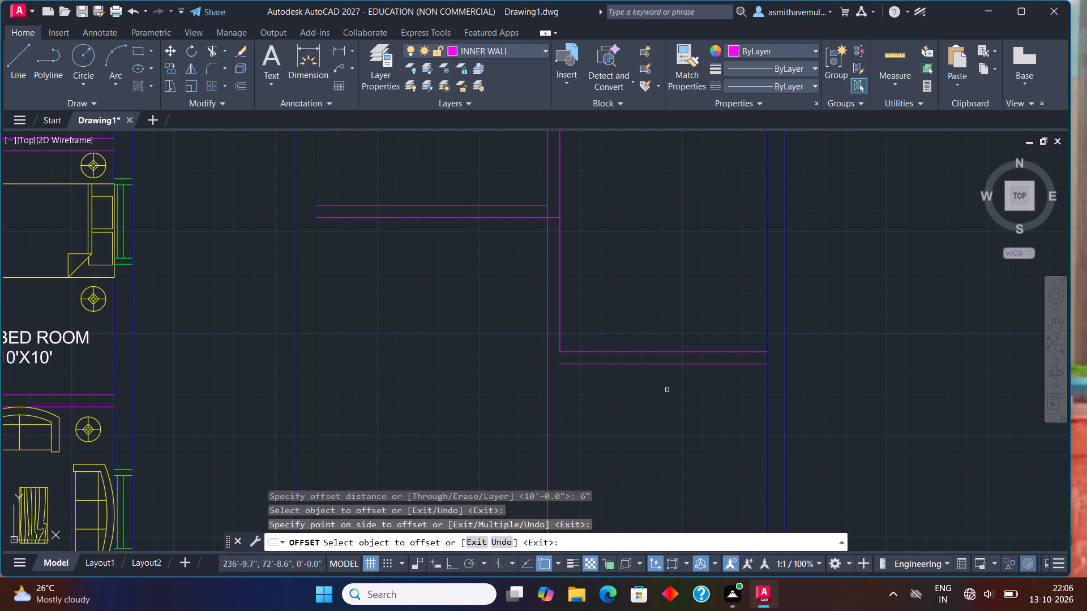
key(Escape)
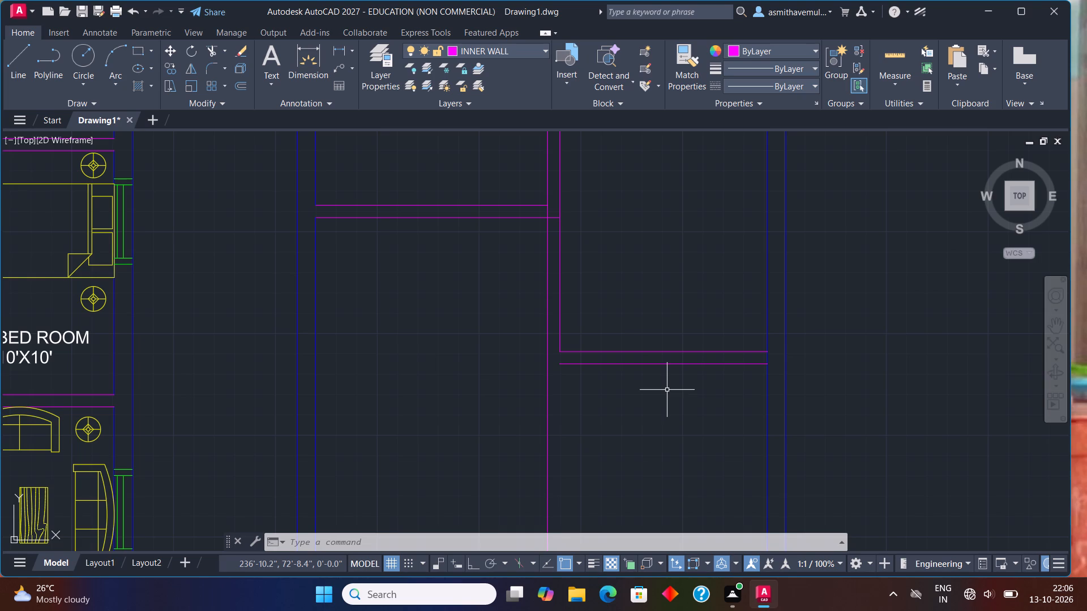
Extend the new lower partition line left to meet the vertical partition's left line.
key(e)
text(XTEND)
key(Return)
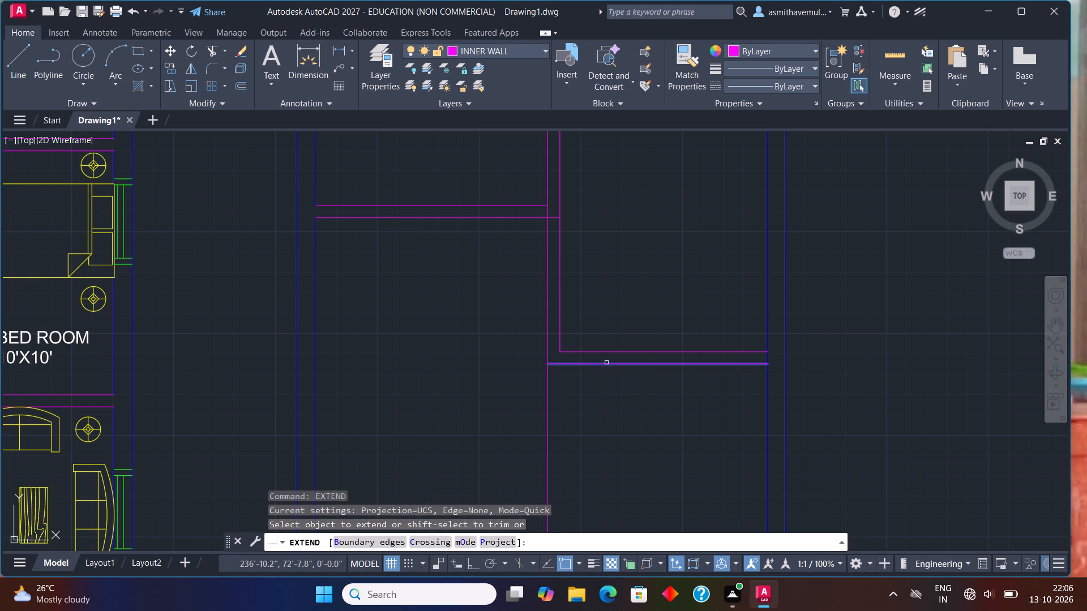
click(606, 362)
click(592, 371)
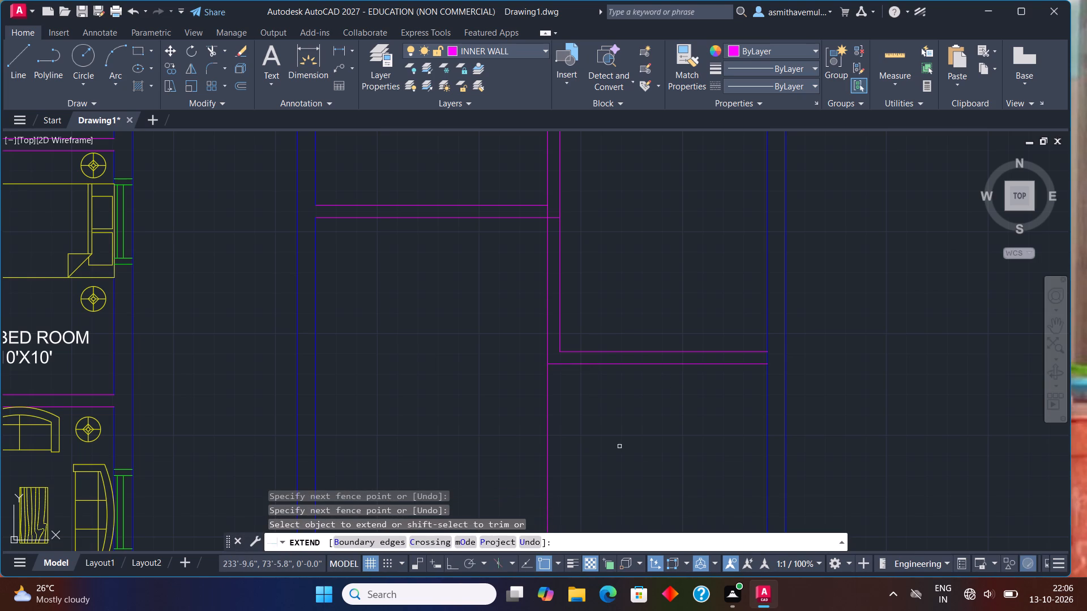
key(Escape)
Trim the right inner wall line between the two partition lines and the vertical partition line below the room's lower-left corner.
text(TR)
text(IM)
key(Return)
scroll(765, 368, up, 1)
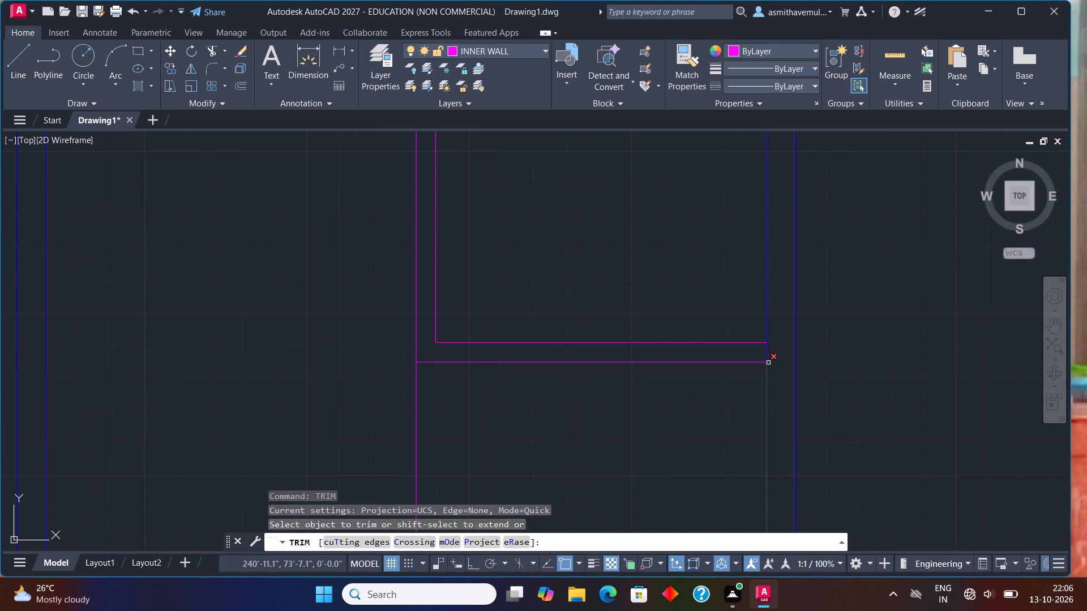
click(765, 352)
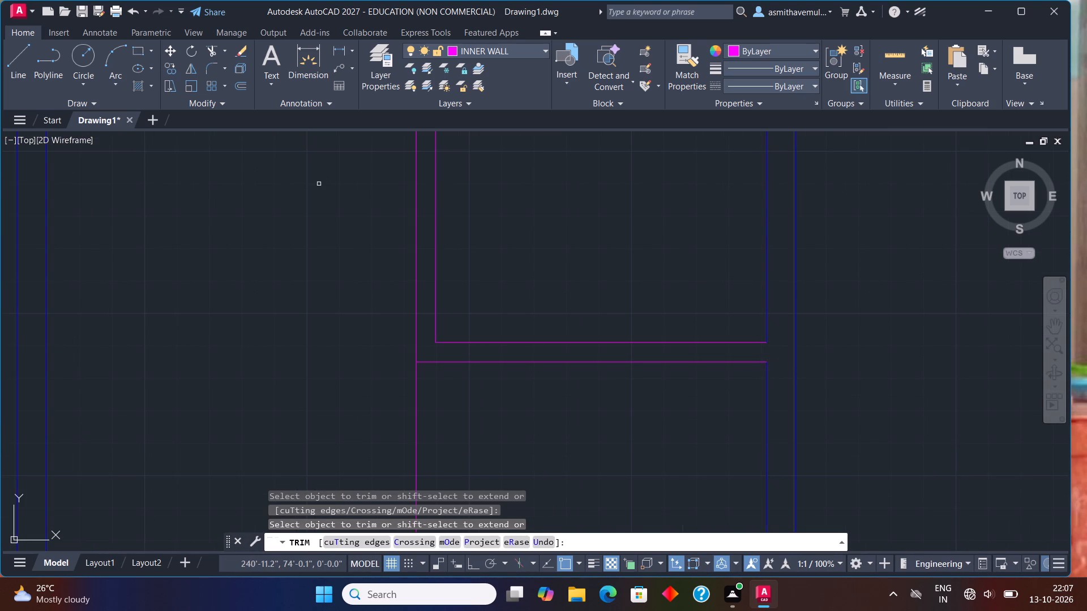
drag(307, 387, 508, 431)
Trim the overlapping lines where the left and upper-right horizontal partitions meet the vertical partition and the right inner wall.
scroll(471, 278, down, 1)
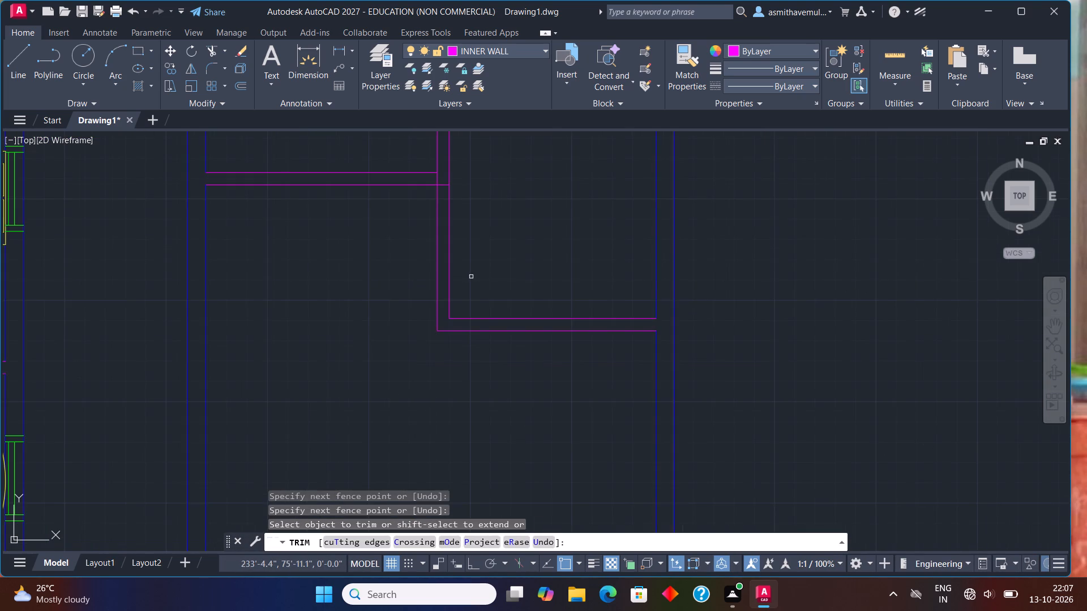
middle_drag(473, 274, 490, 377)
scroll(447, 281, up, 1)
drag(447, 281, 467, 291)
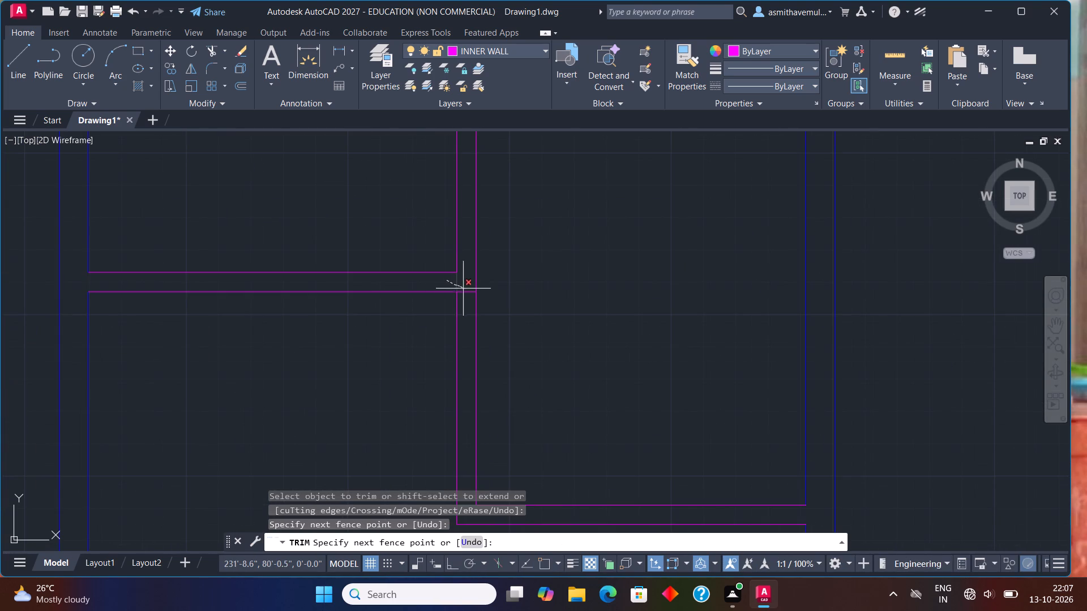
drag(467, 291, 474, 325)
scroll(514, 306, down, 2)
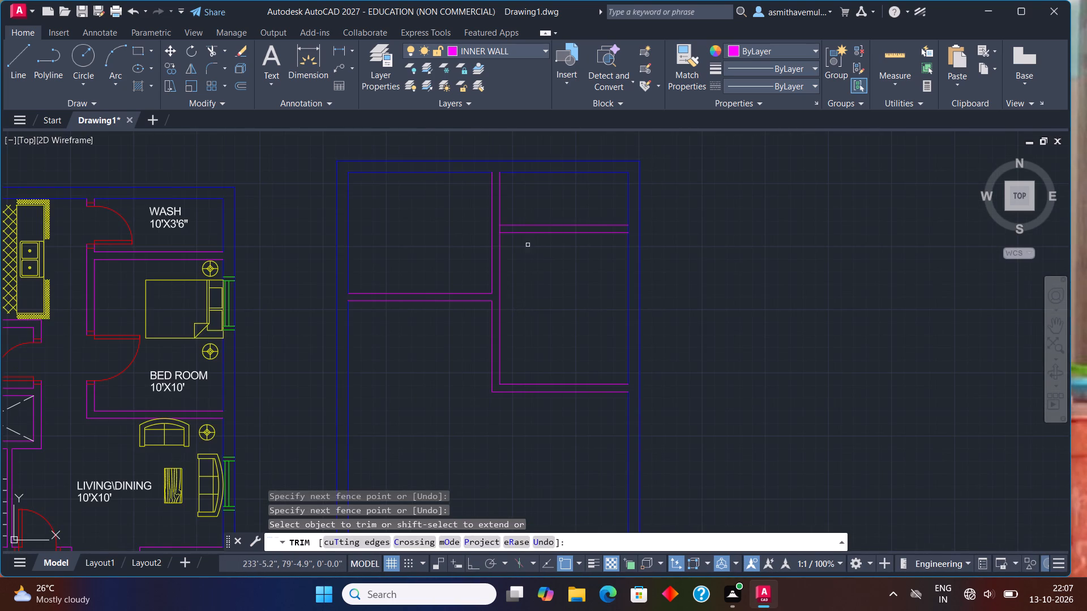
scroll(521, 238, up, 2)
drag(454, 213, 470, 217)
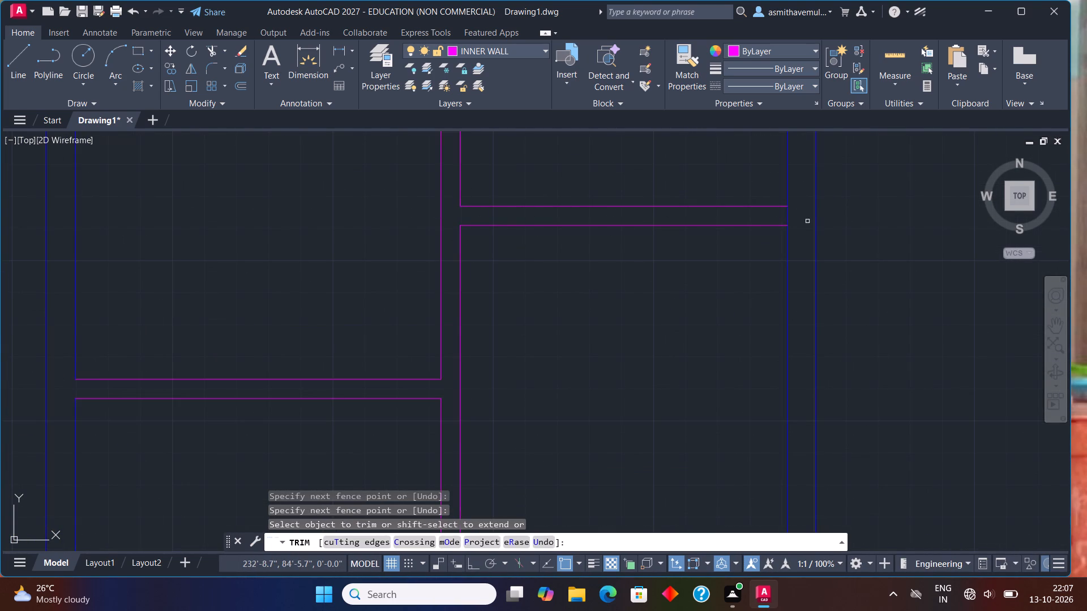
drag(794, 215, 773, 216)
key(Escape)
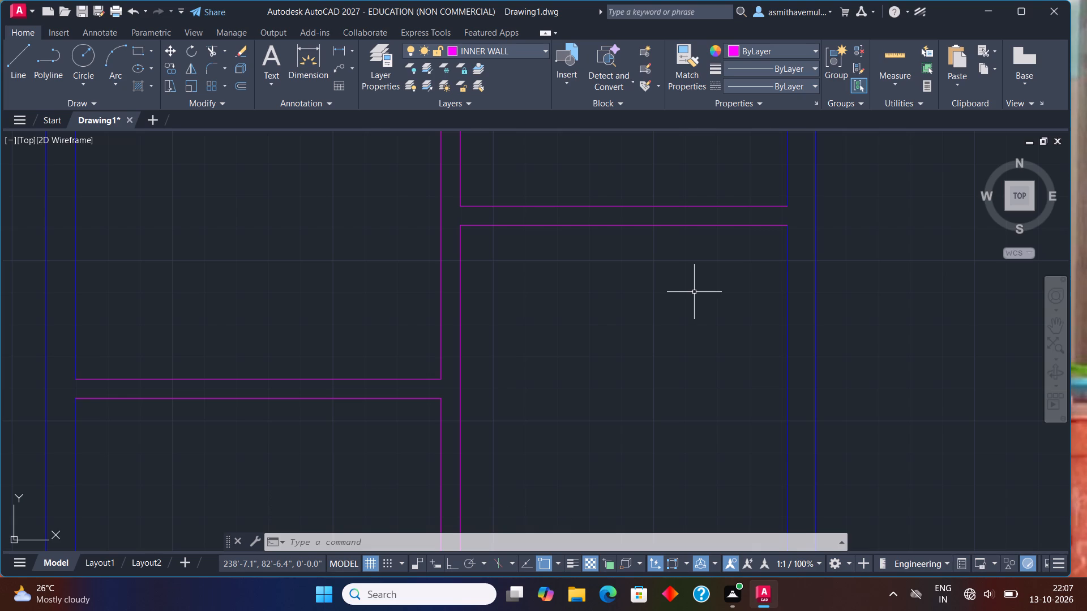
Offset the new outline's bottom inner wall line 10' upward and its right inner wall line 10' inward to mark a lower-right room.
scroll(896, 423, down, 2)
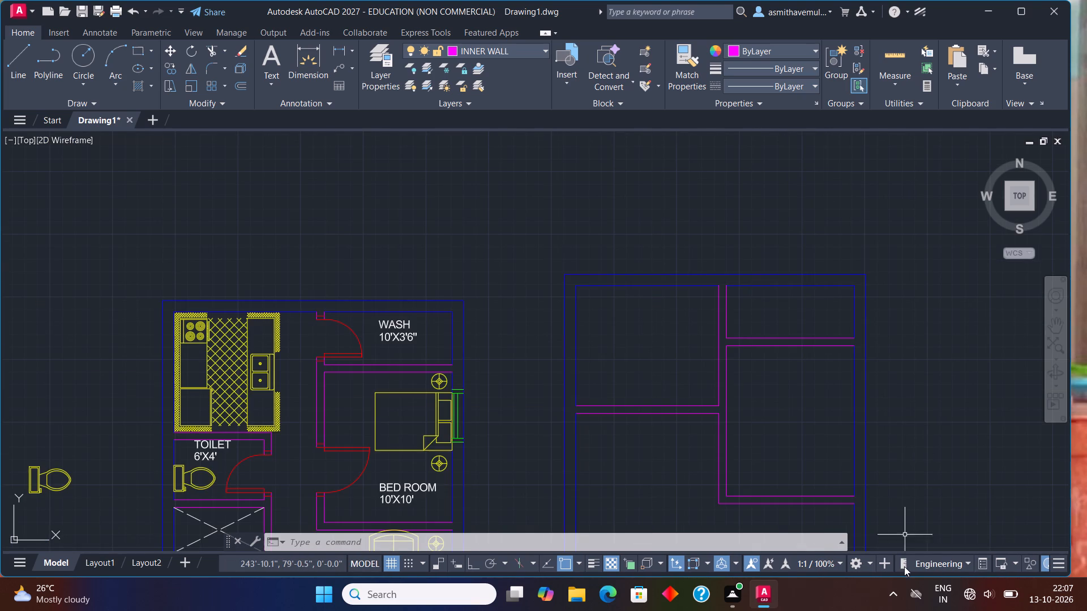
middle_drag(829, 499, 813, 312)
middle_drag(794, 405, 786, 402)
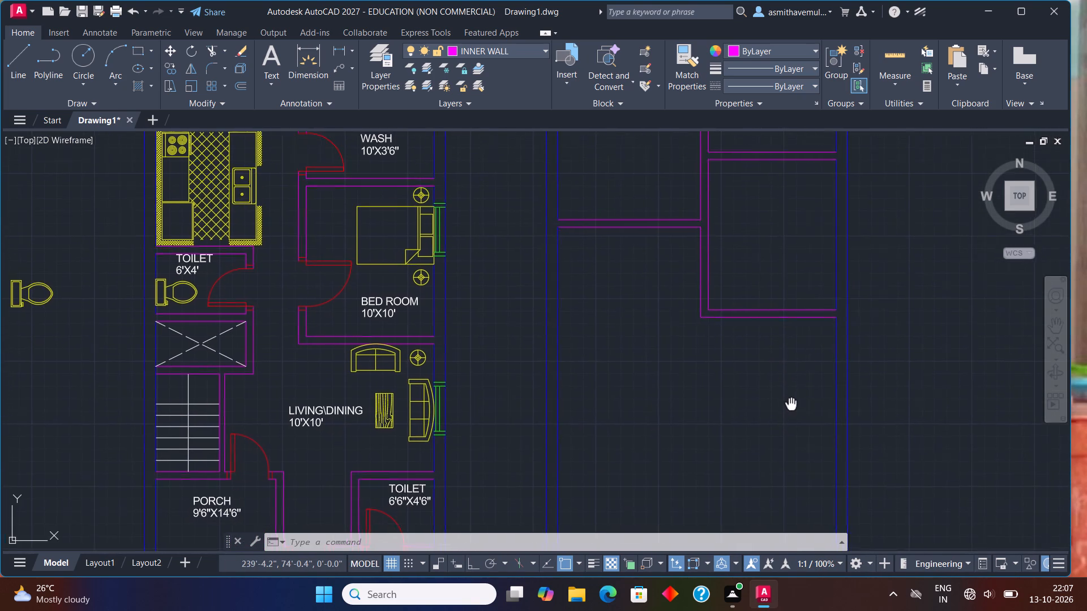
middle_drag(786, 402, 784, 261)
scroll(765, 400, down, 1)
middle_drag(765, 421, 763, 347)
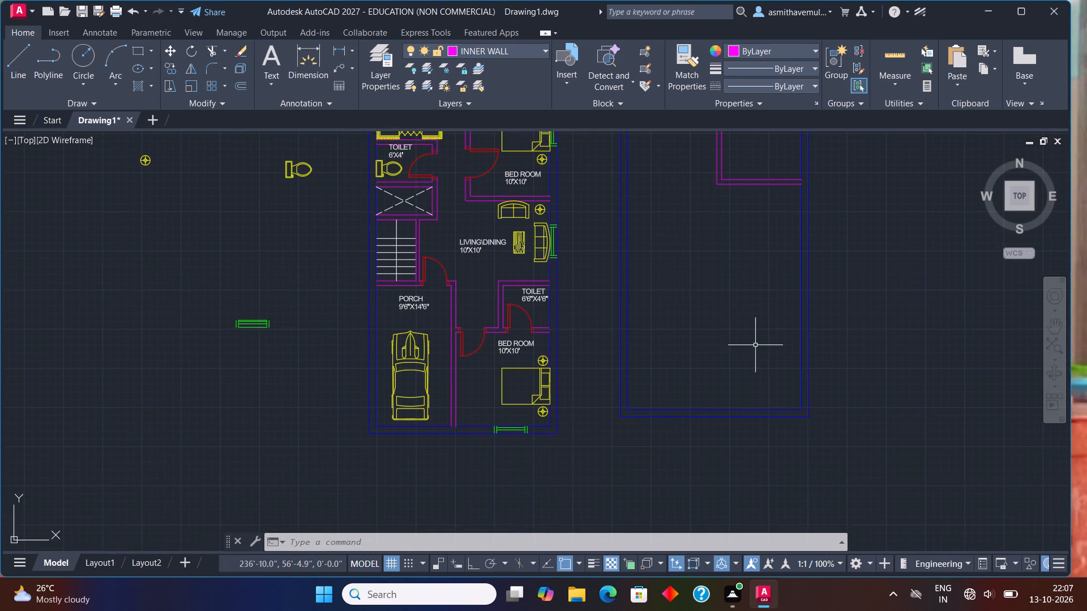
scroll(755, 345, up, 1)
key(o)
key(Return)
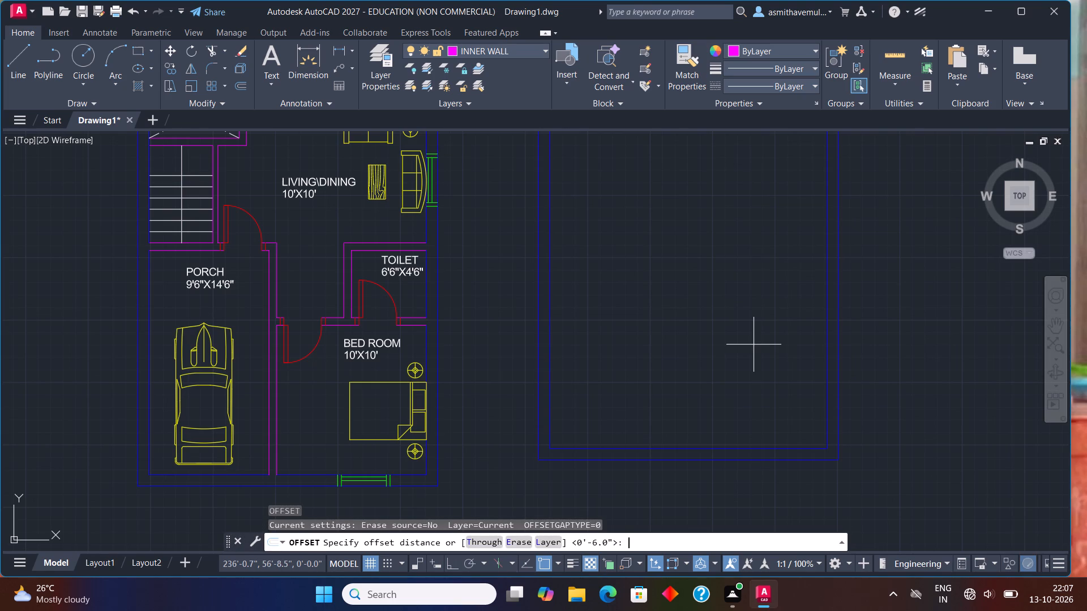
text(10')
key(Return)
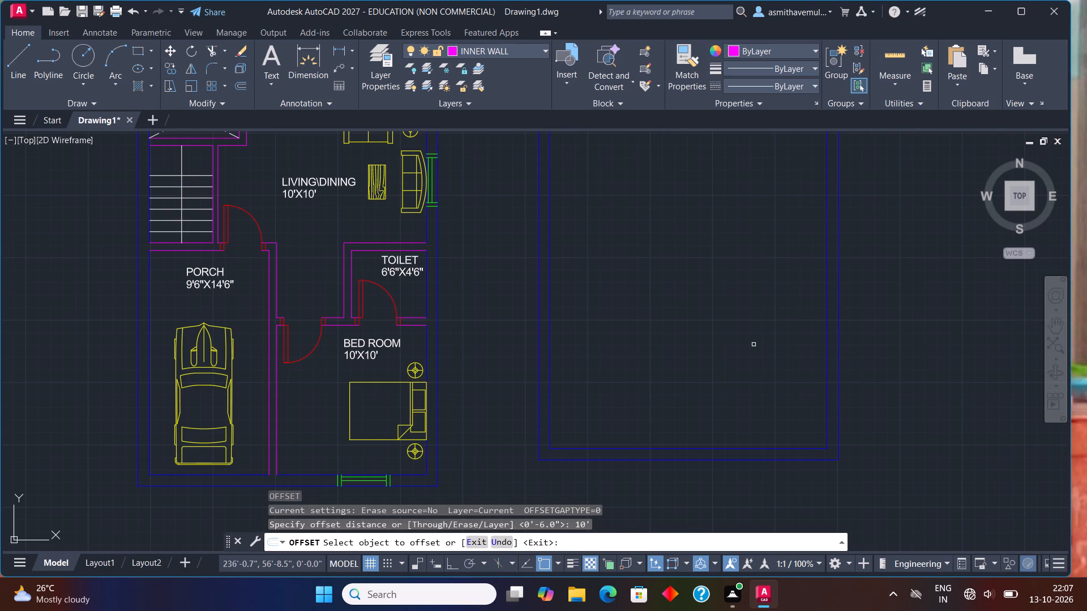
click(799, 449)
click(799, 409)
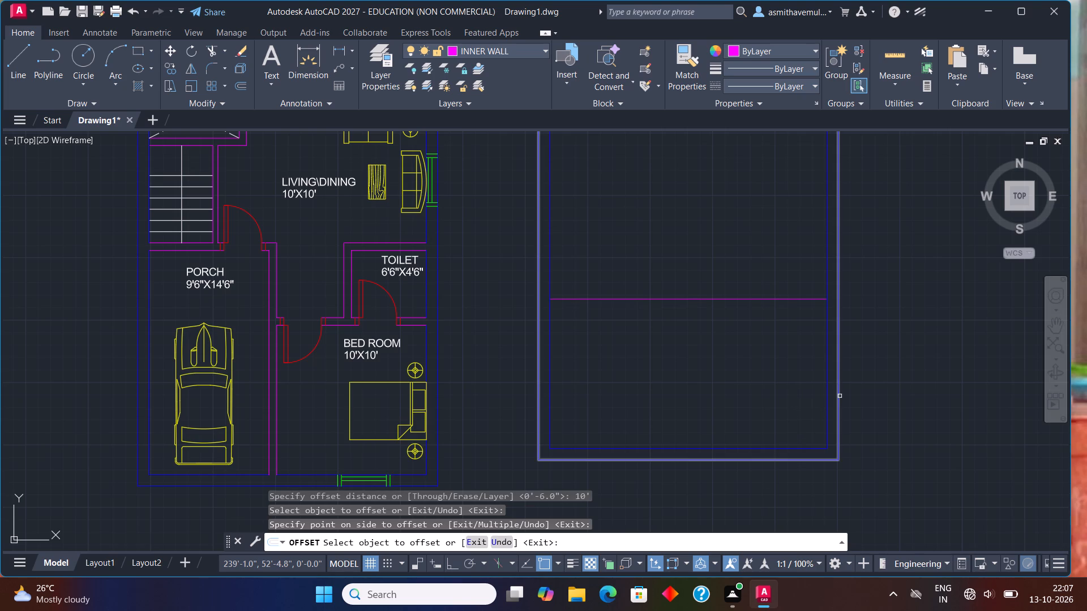
click(828, 393)
click(751, 374)
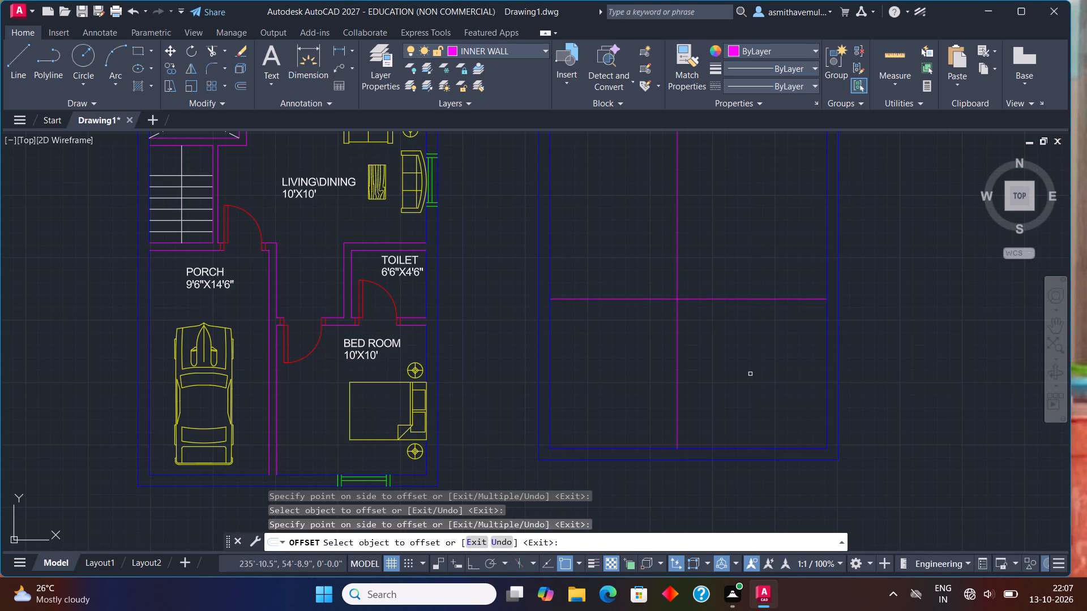
key(Escape)
Offset the new horizontal line 6" upward and the new vertical line 6" to the left as partition thickness.
key(o)
key(Return)
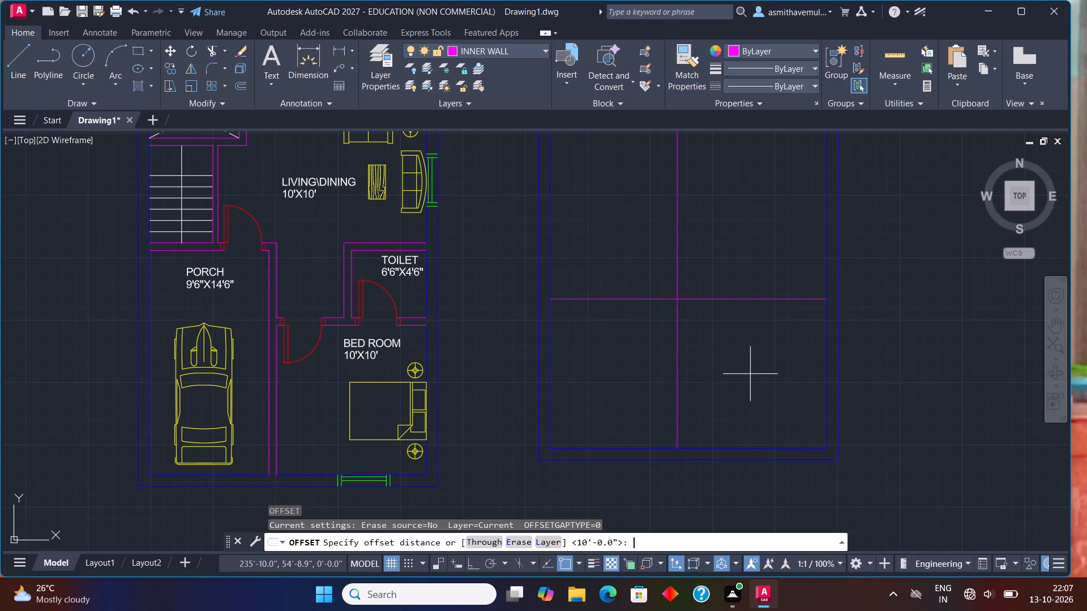
key(6)
key(shift+quotedbl)
key(Return)
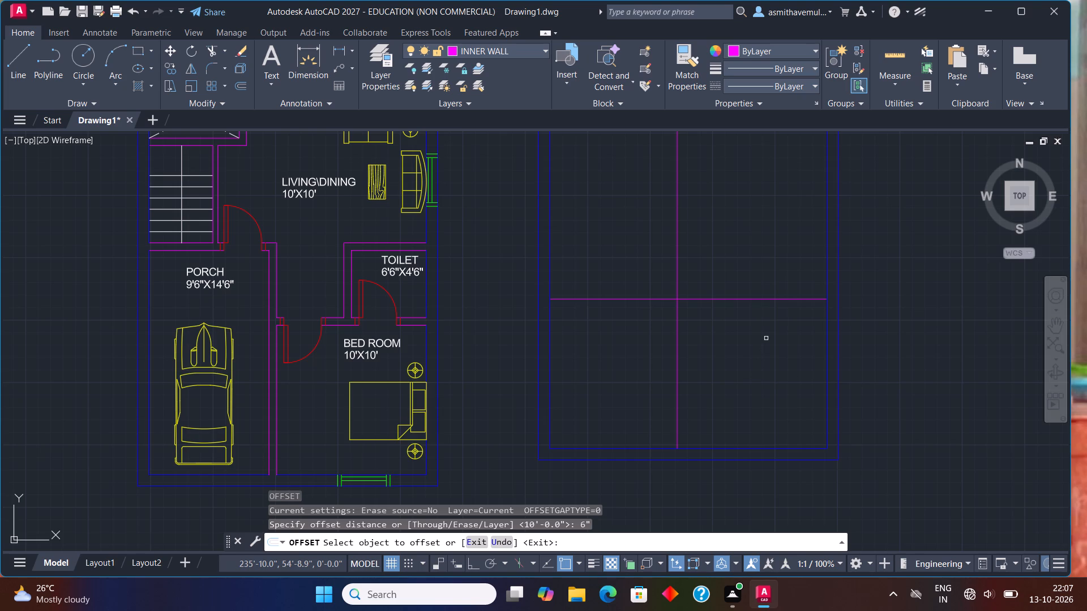
click(764, 299)
click(765, 282)
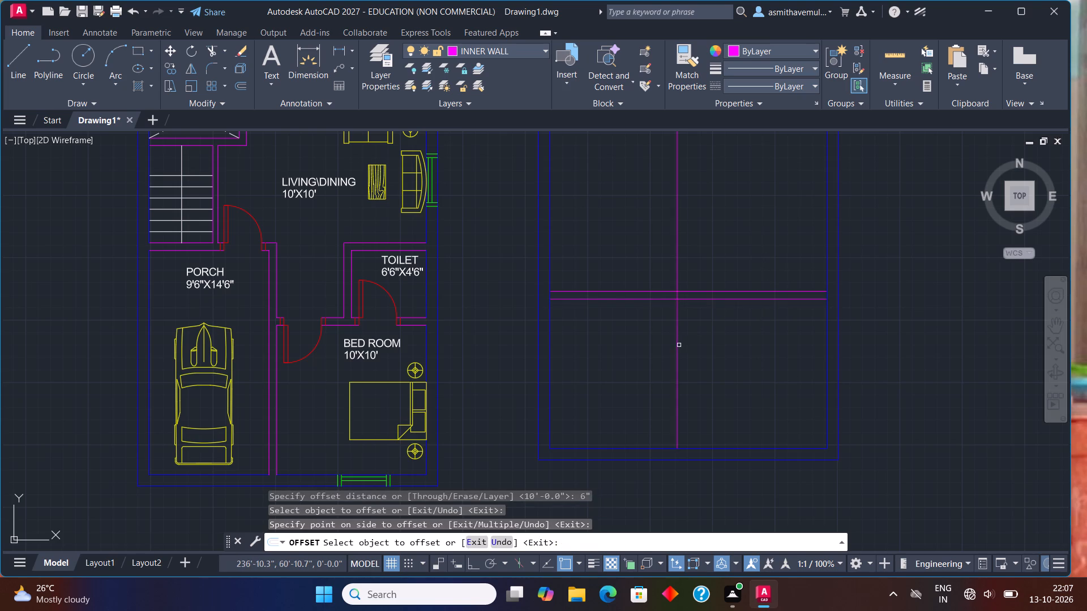
click(679, 345)
click(658, 341)
key(Escape)
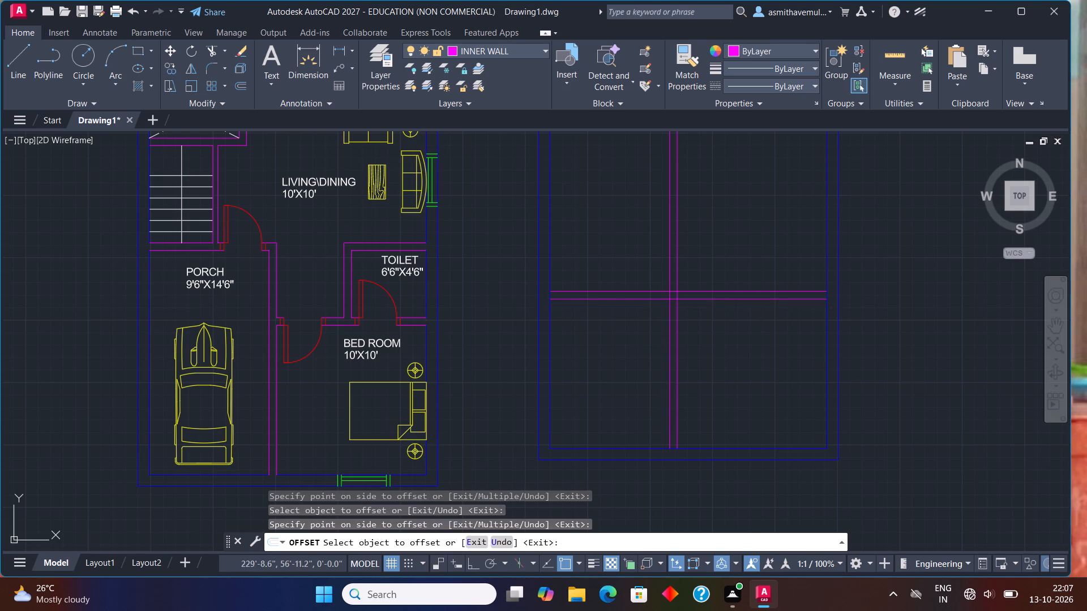
Trim away both horizontal lines left of the lower-right room and both vertical lines above it.
text(TRIM)
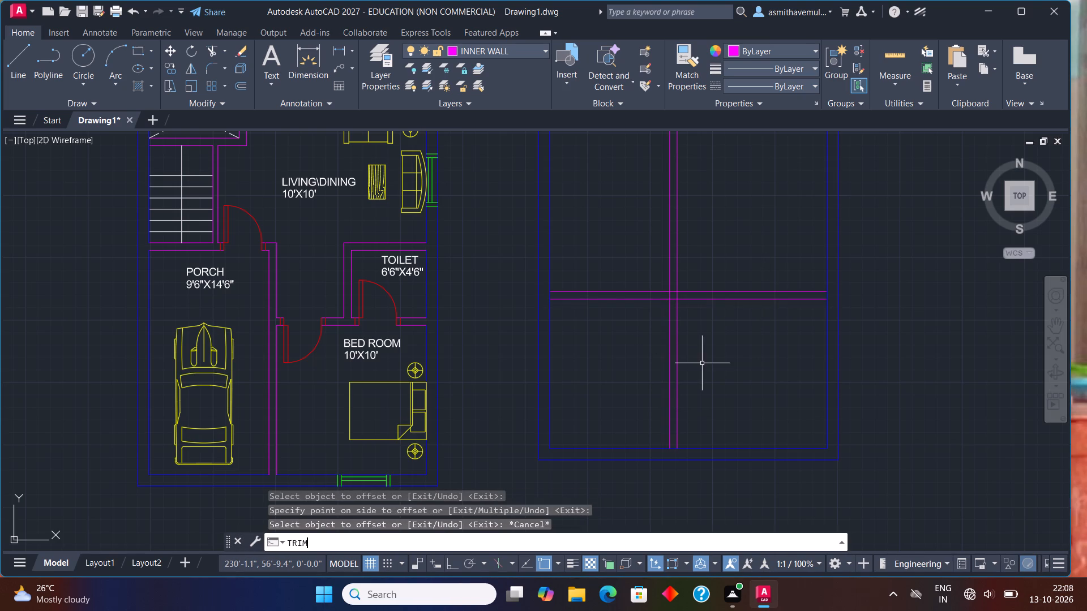
key(Return)
drag(584, 315, 641, 291)
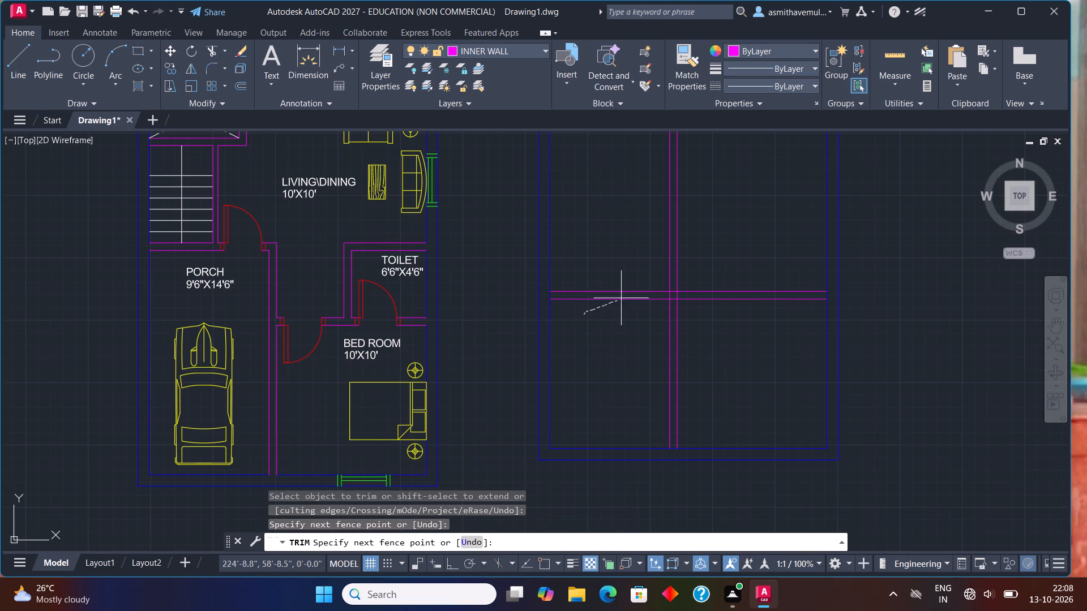
drag(641, 291, 695, 269)
Trim the right inner wall line between the partition lines and the crossing stubs at the lower-right room's upper-left corner.
scroll(758, 287, up, 1)
scroll(839, 298, up, 1)
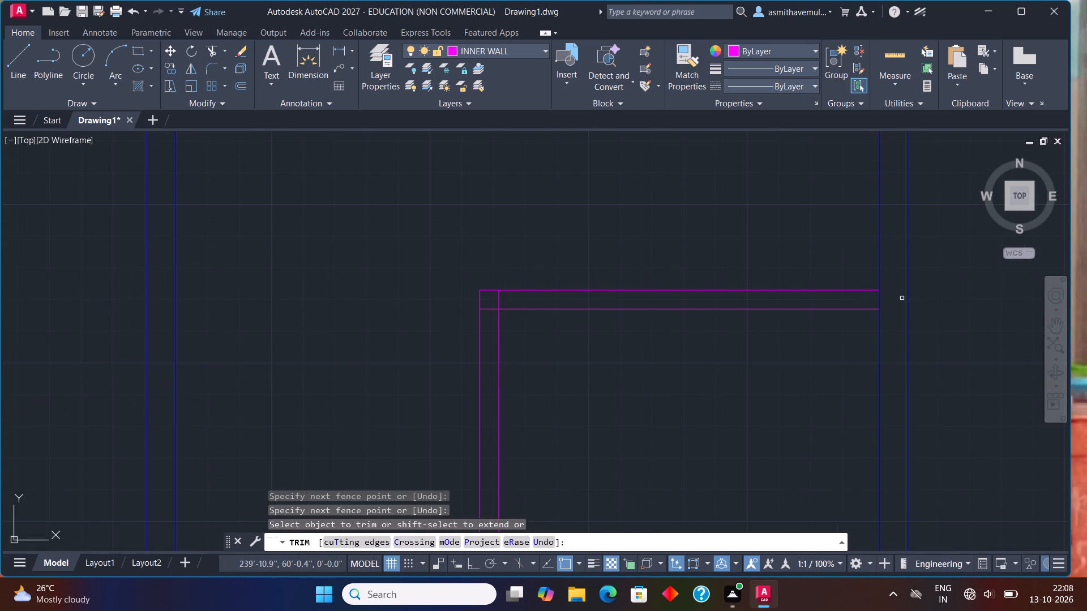
drag(897, 296, 850, 300)
drag(488, 303, 511, 300)
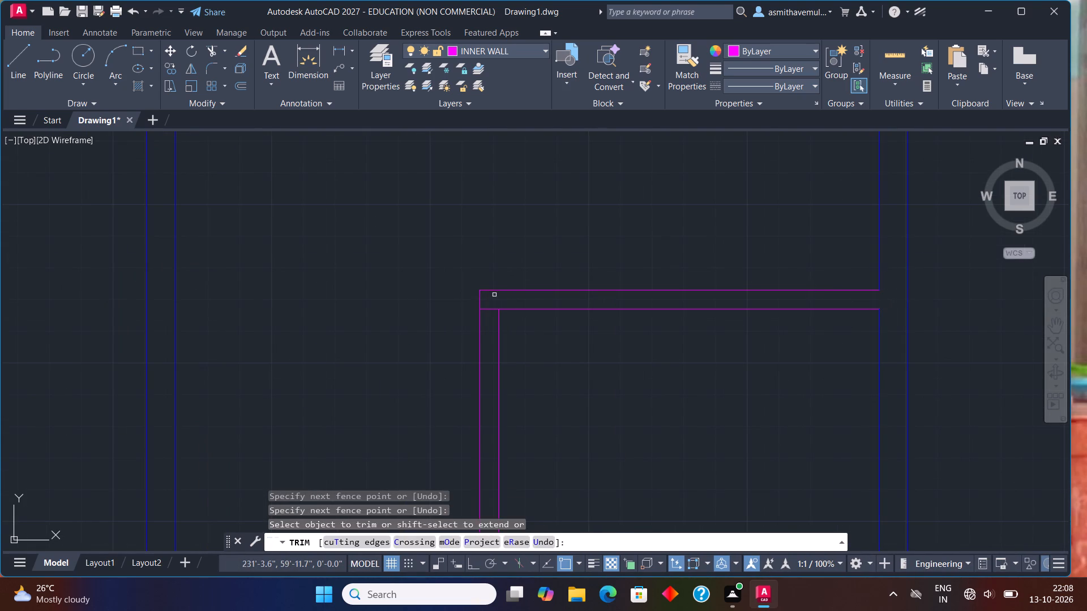
drag(494, 295, 489, 331)
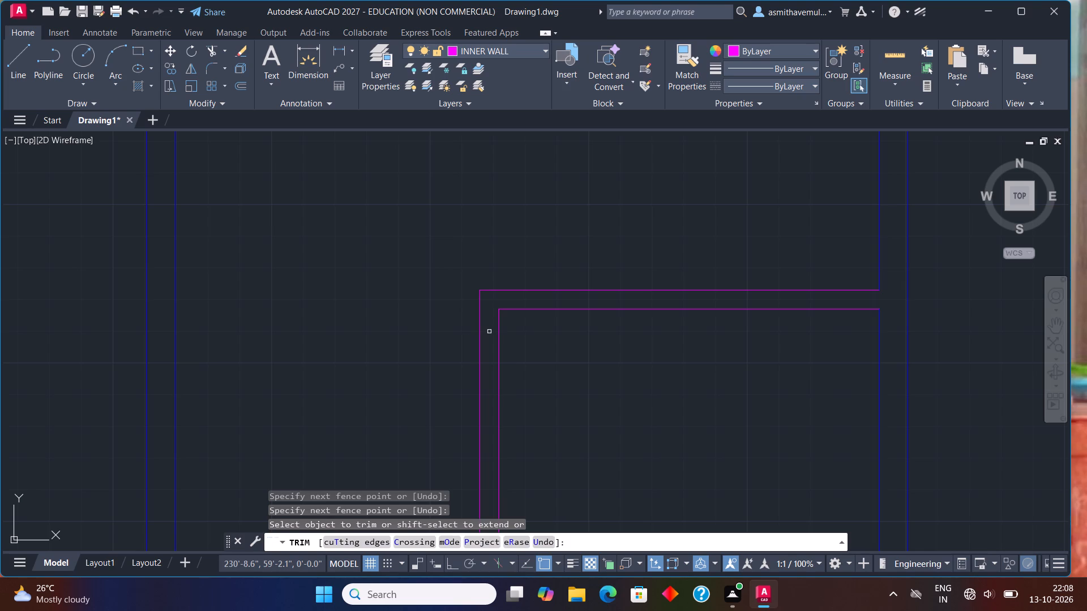
Trim the bottom inner wall line between the two vertical partition lines of the lower-right room.
scroll(633, 305, down, 1)
middle_drag(670, 373, 725, 264)
scroll(647, 416, up, 1)
drag(573, 441, 571, 463)
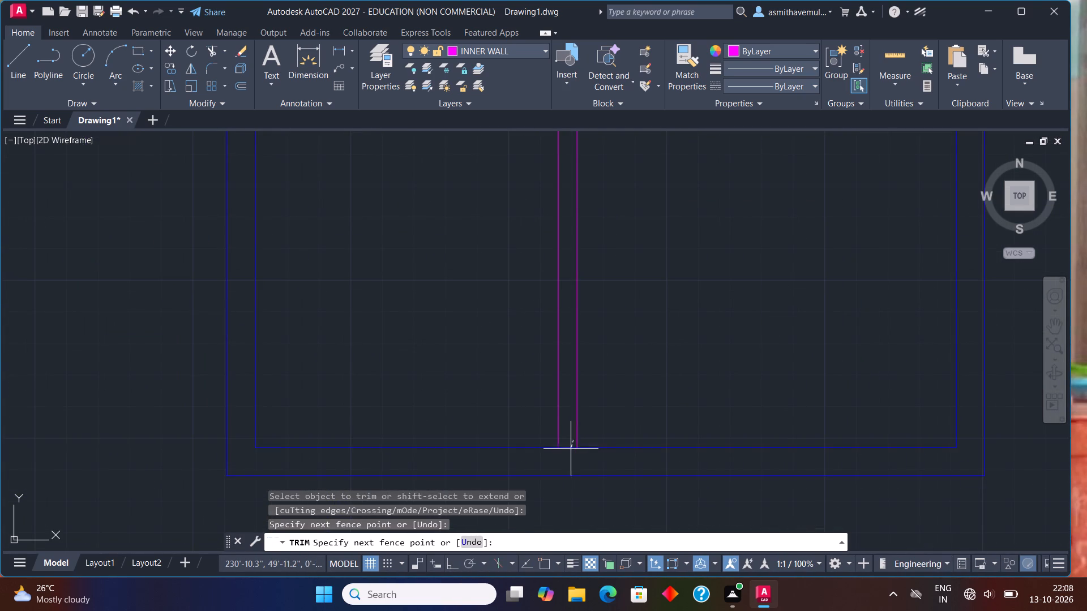
drag(571, 463, 570, 474)
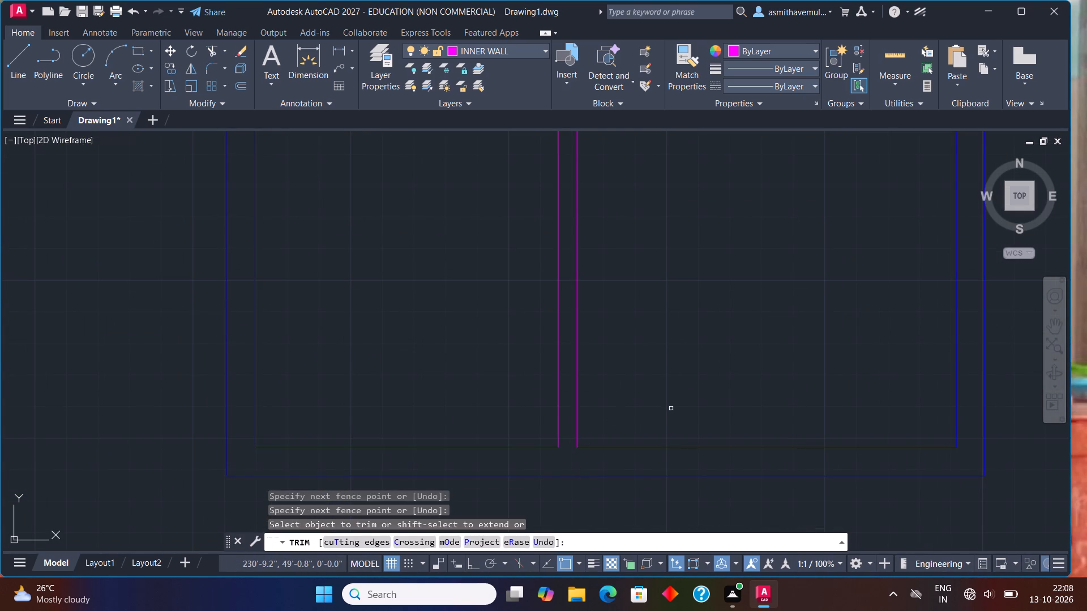
key(Escape)
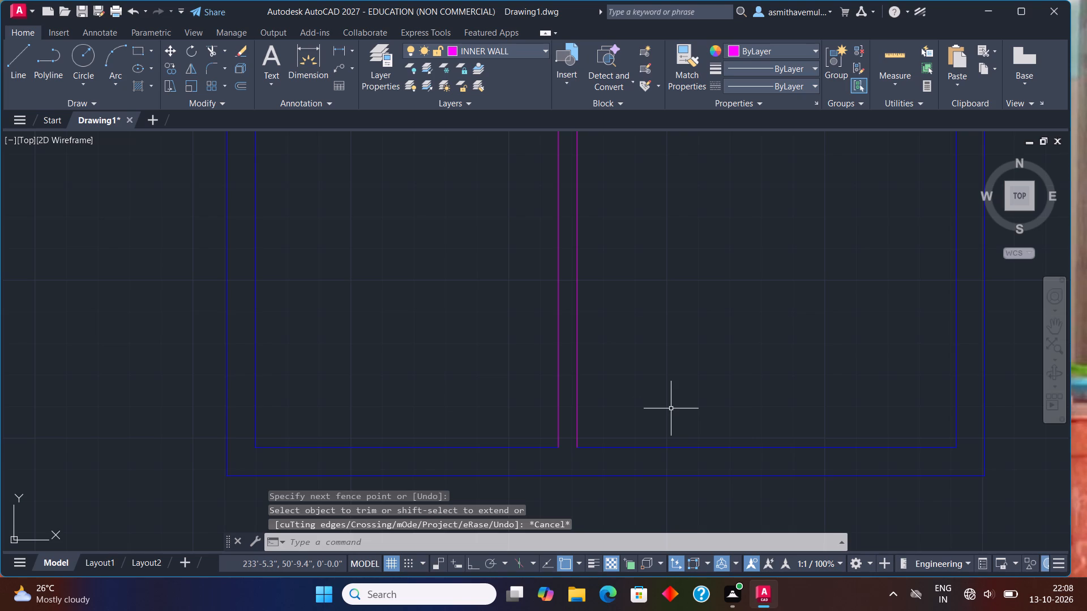
Offset the lower-right room's upper horizontal partition line 4'6" upward to mark the space above the room.
scroll(708, 395, down, 1)
scroll(751, 379, down, 1)
middle_drag(754, 346, 693, 418)
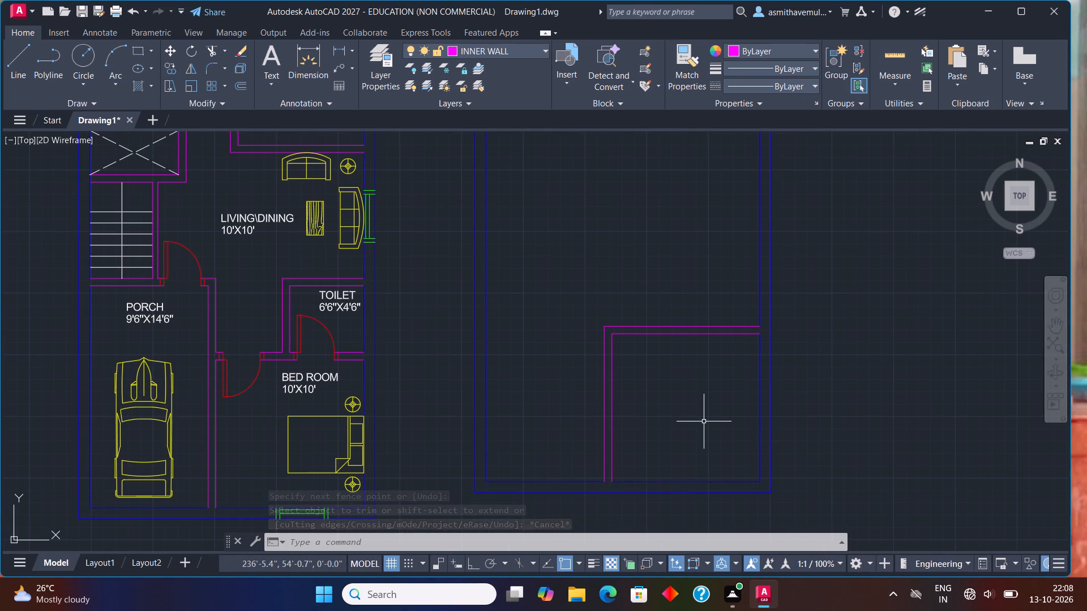
key(o)
key(Return)
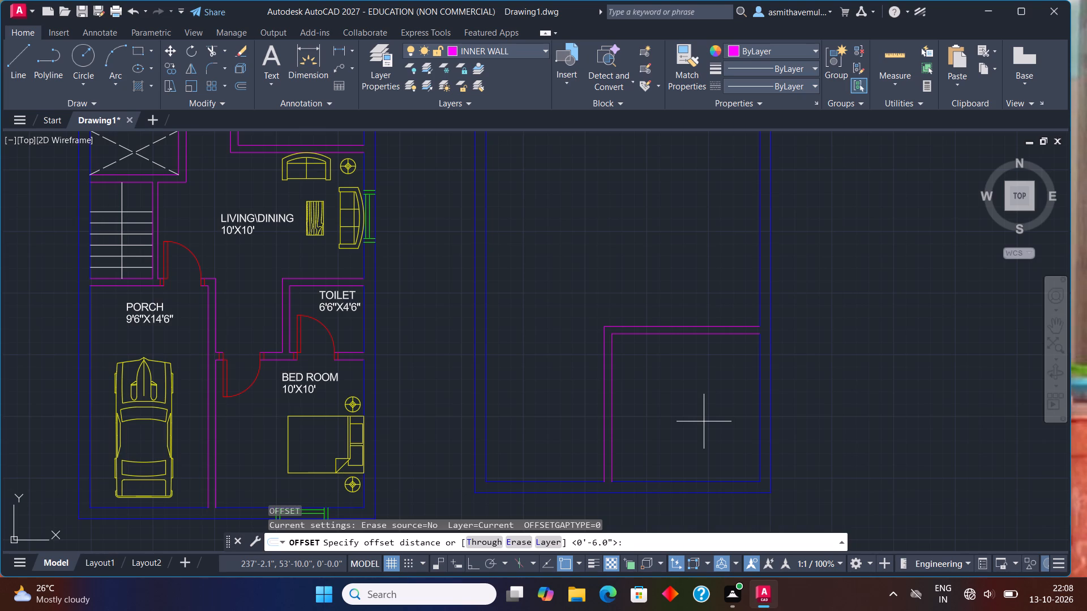
text(4'6")
key(Return)
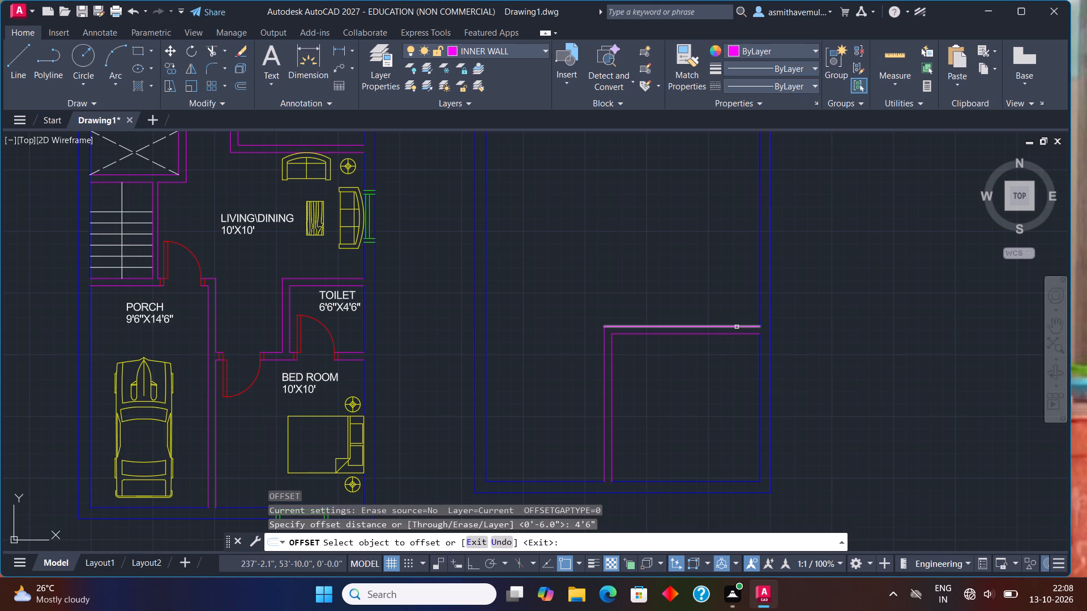
drag(737, 326, 738, 320)
click(747, 283)
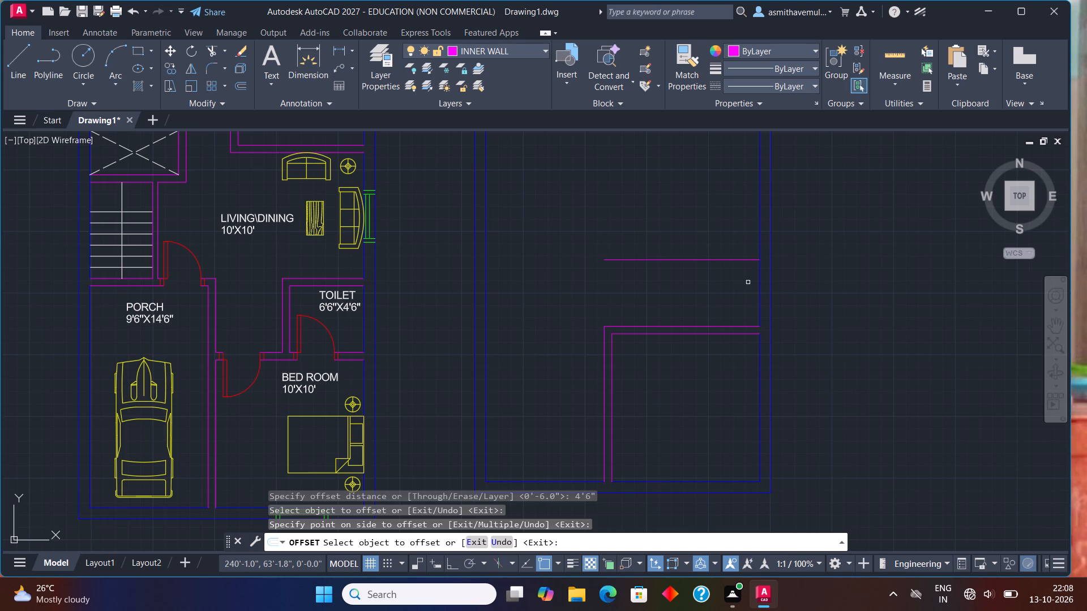
key(Escape)
Offset the new horizontal line above the lower-right room 6" upward as partition thickness.
key(o)
key(Return)
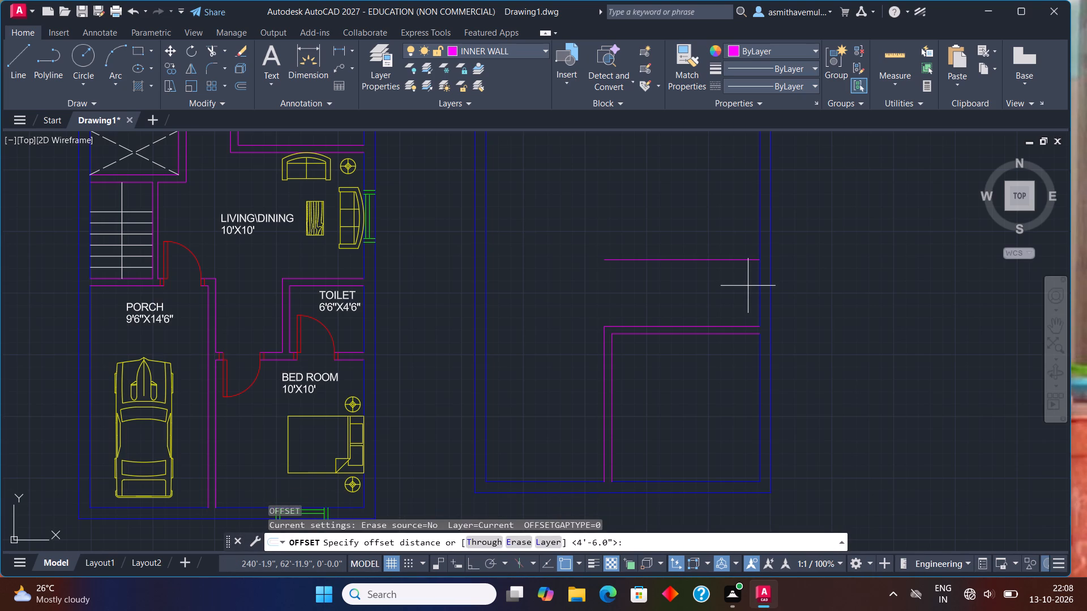
key(6)
key(shift+quotedbl)
key(Return)
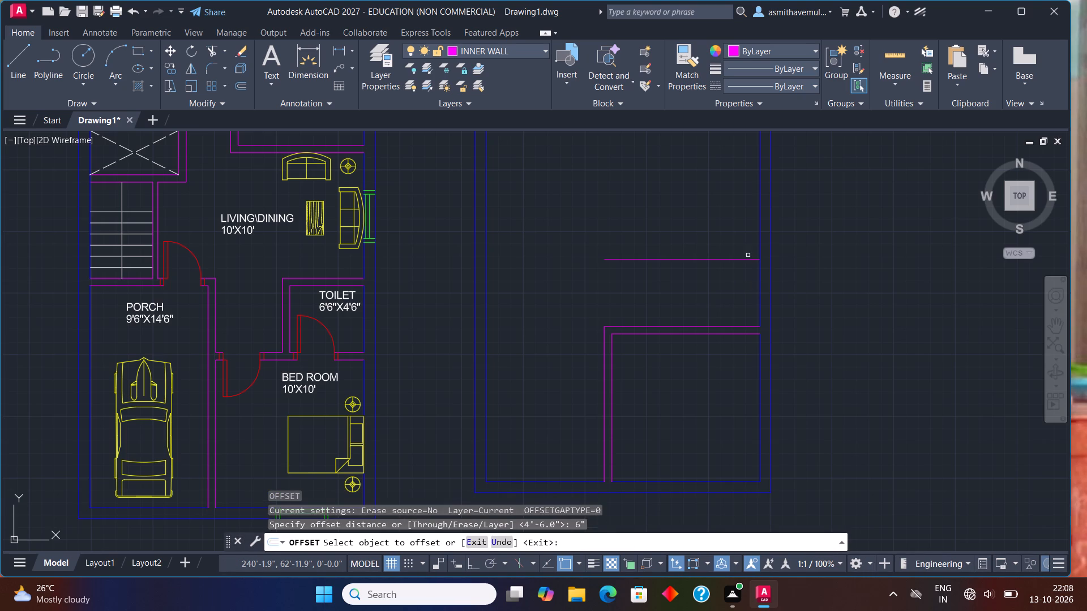
click(747, 257)
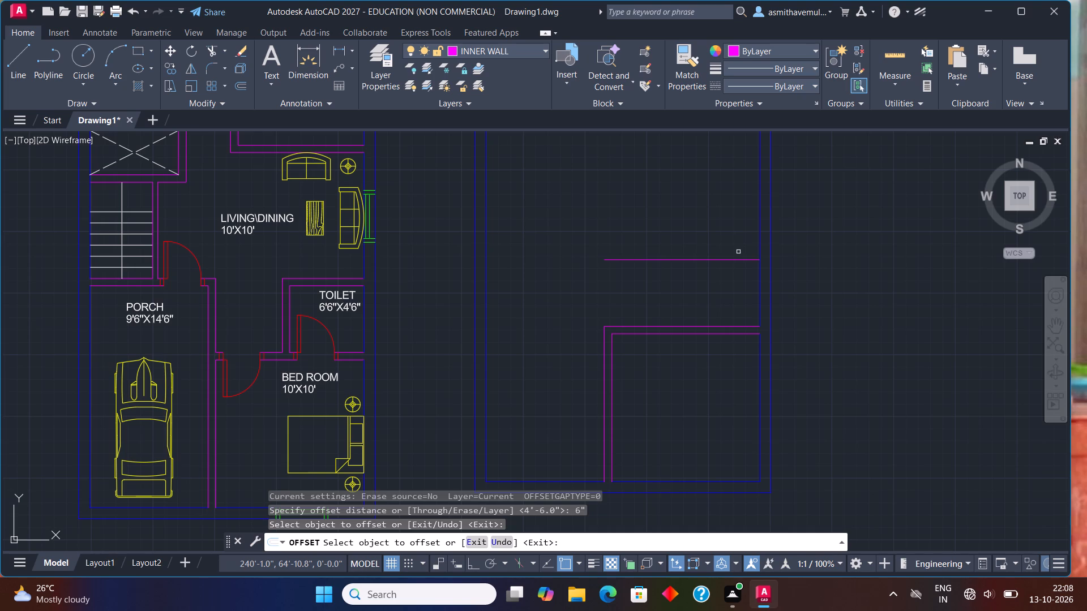
click(729, 258)
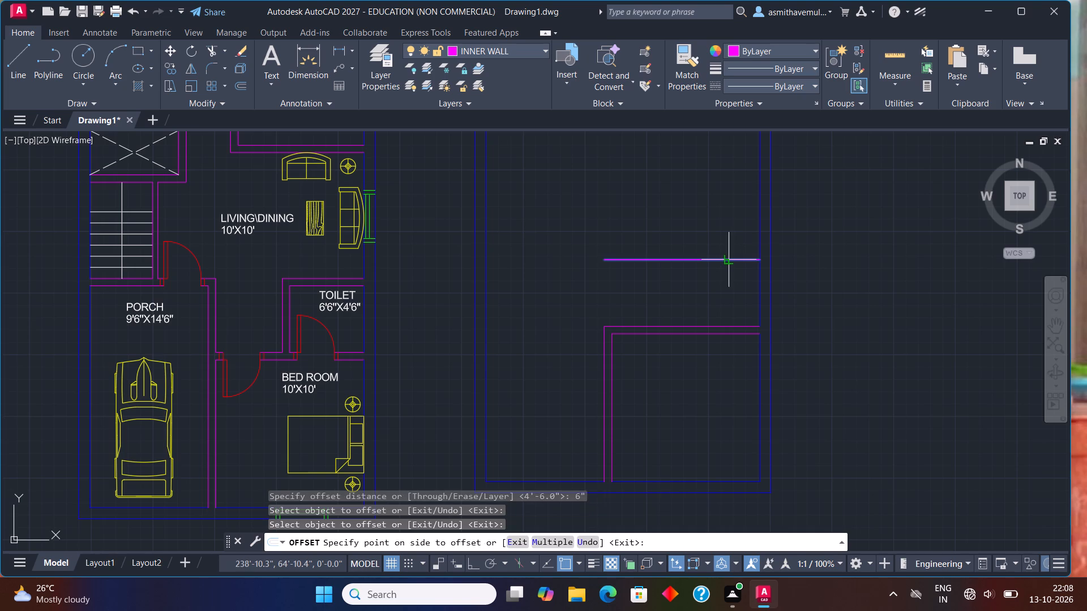
click(734, 240)
key(Escape)
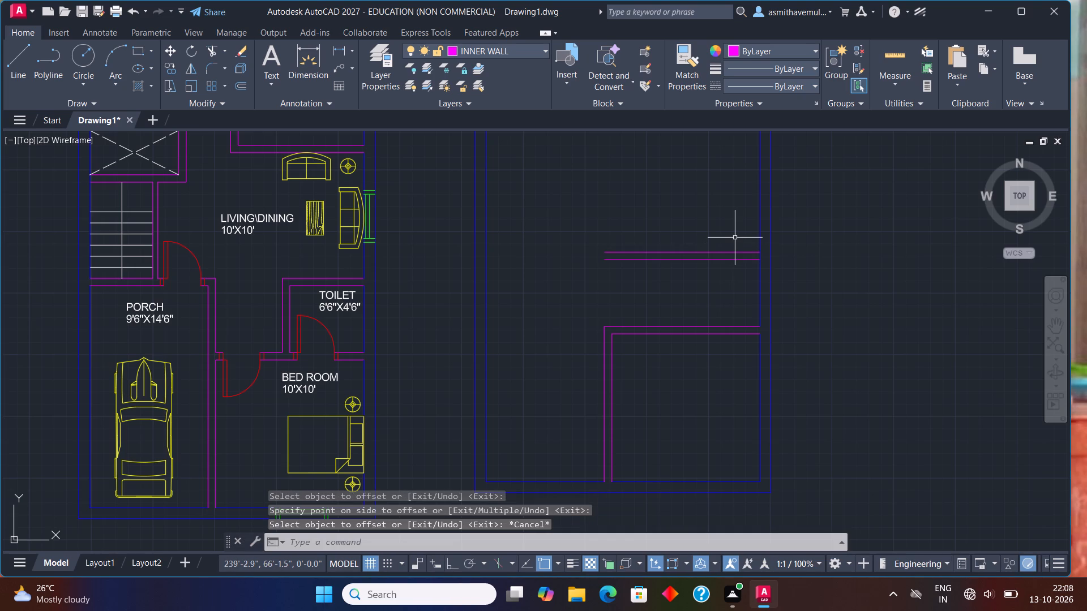
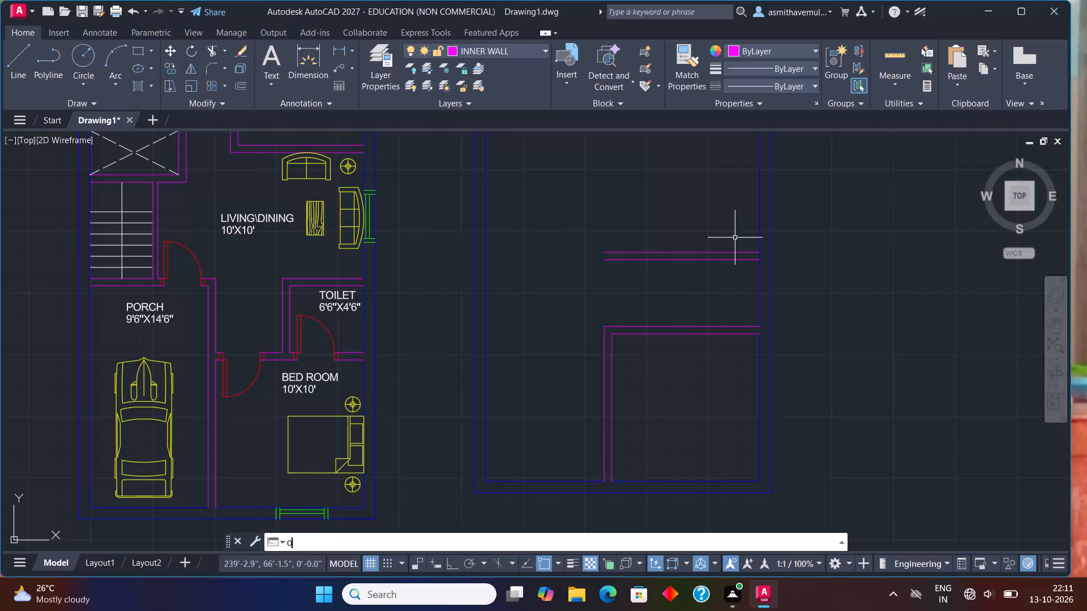
Offset the right inner wall line 6'6" into the plan to mark the width of the small room above the lower-right room.
text(6'6")
key(Return)
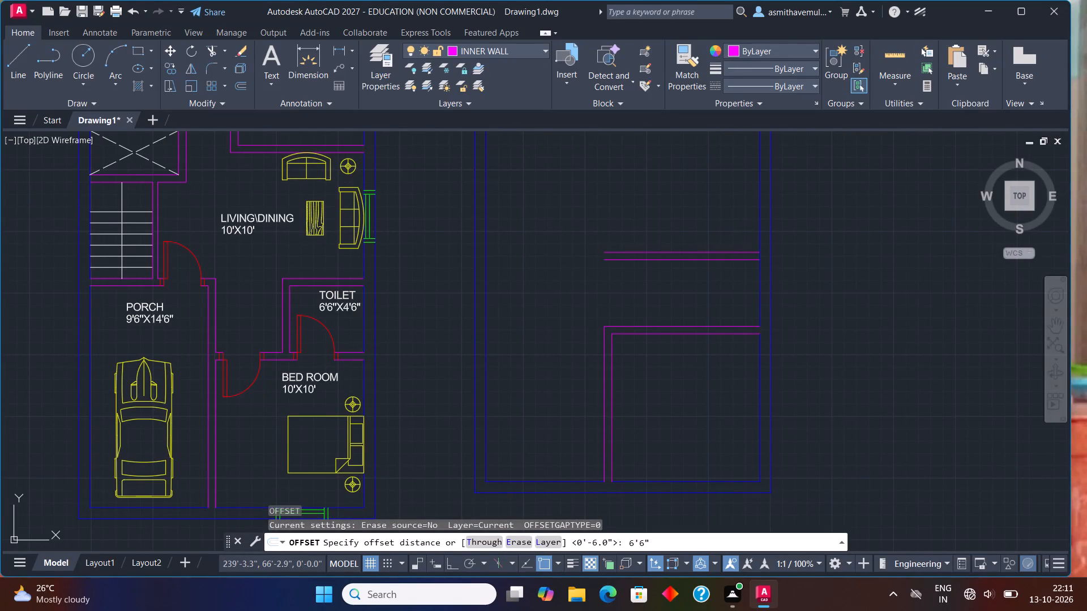
click(757, 293)
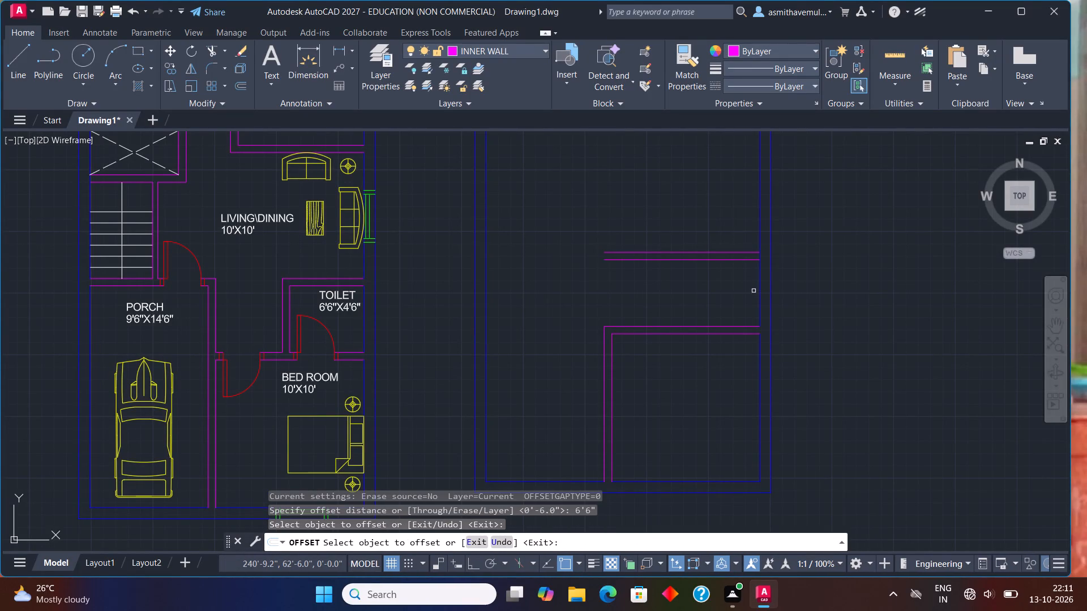
click(760, 292)
click(707, 274)
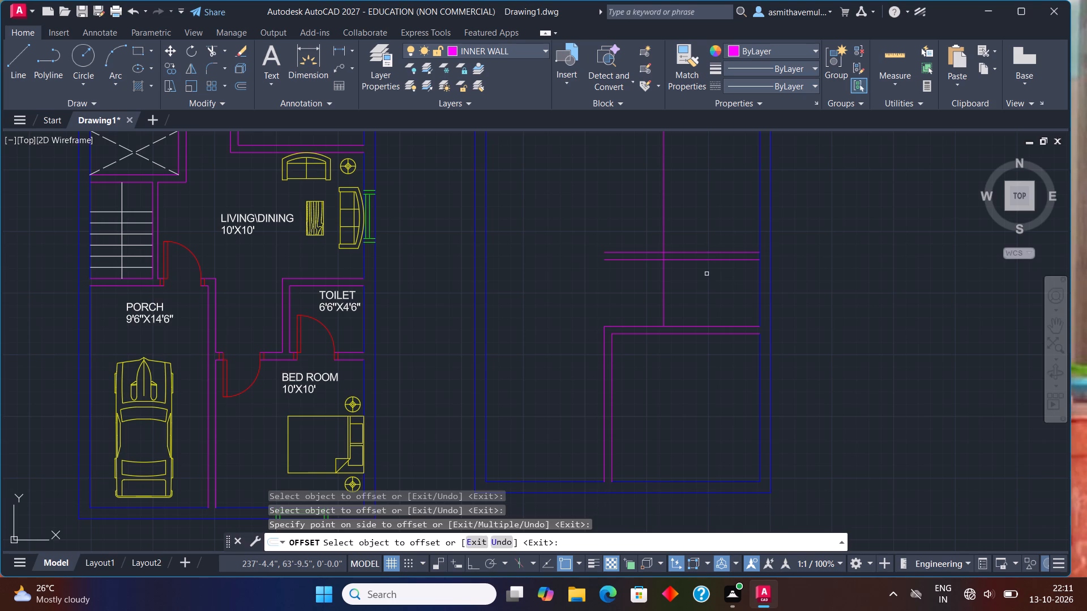
key(Escape)
Offset the new vertical line 6" away from the small room as partition thickness.
key(o)
key(Return)
text(6")
key(Return)
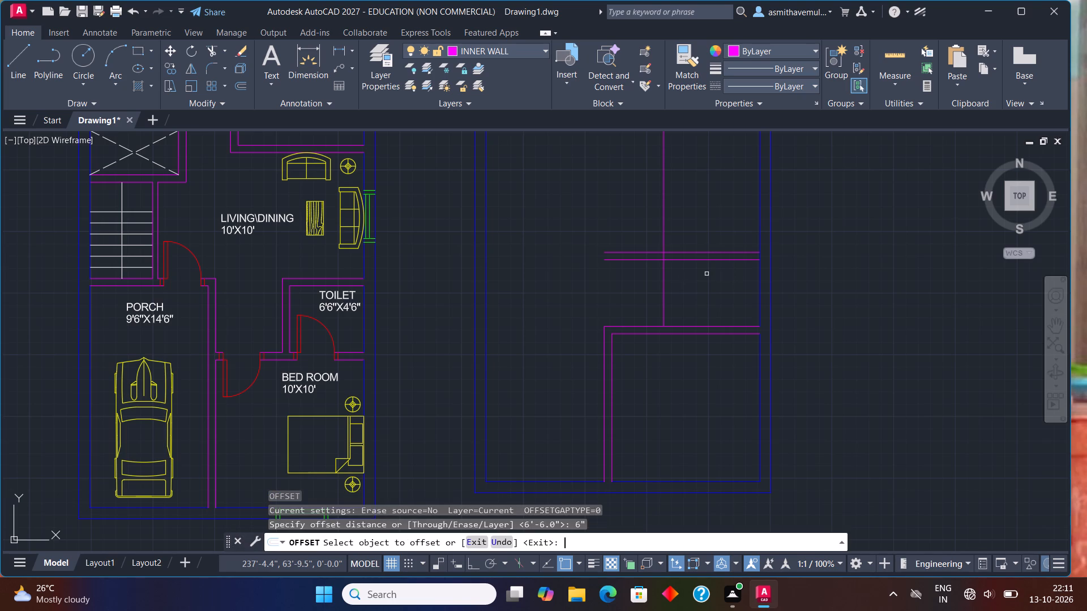
click(662, 291)
click(642, 290)
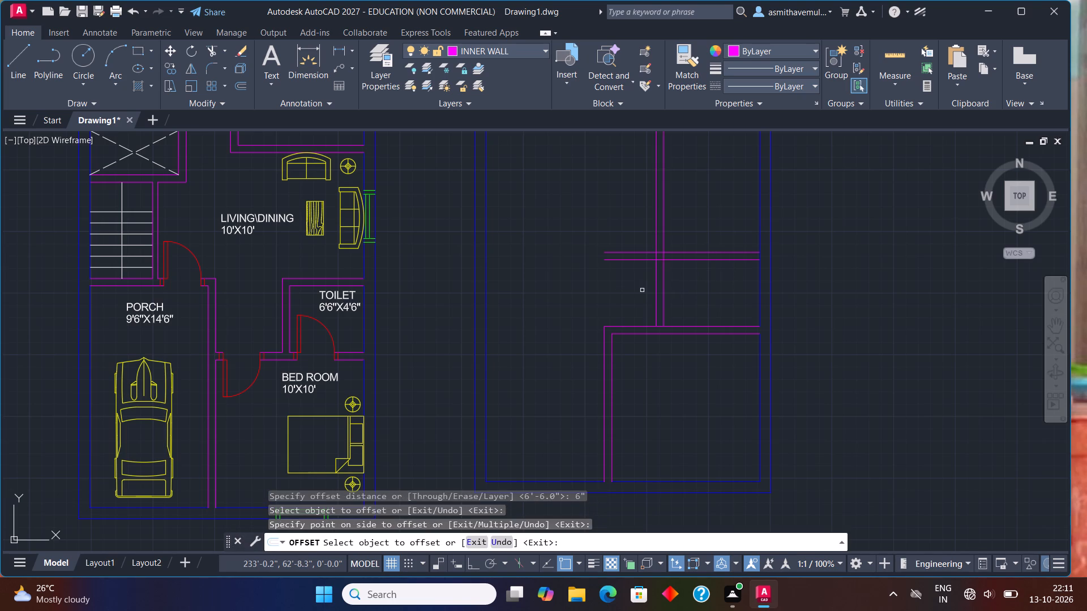
key(Escape)
Trim the horizontal and vertical partition lines that overshoot the small room's upper-left corner.
text(TR)
text(IM)
key(Return)
drag(641, 282, 683, 193)
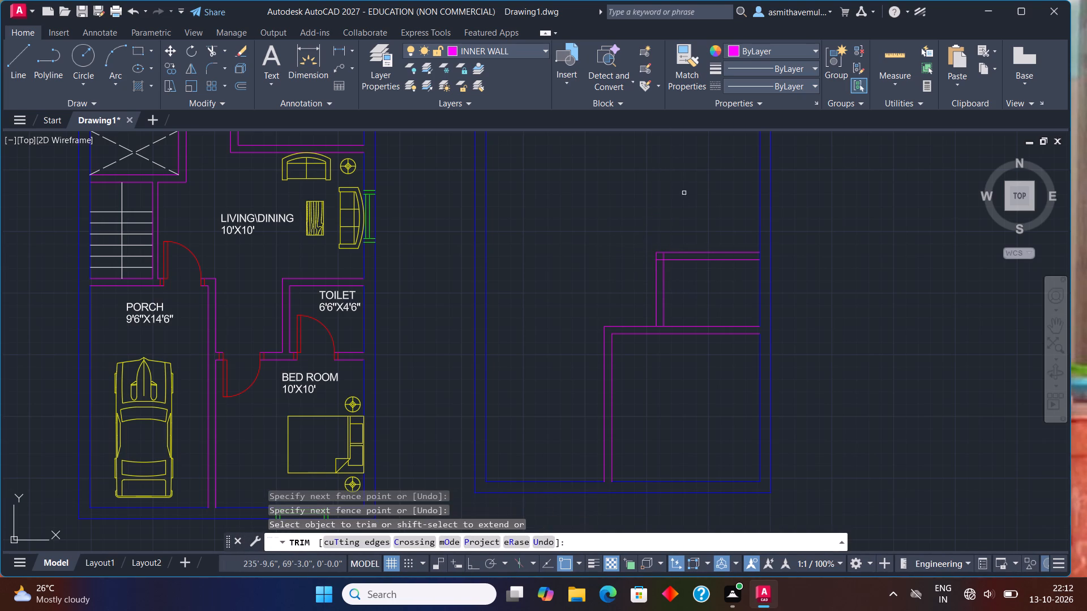
Trim the small room's wall junctions: the right inner wall line between the partition lines, the upper-left corner stubs and the lower partition line.
scroll(718, 216, up, 1)
scroll(779, 274, up, 1)
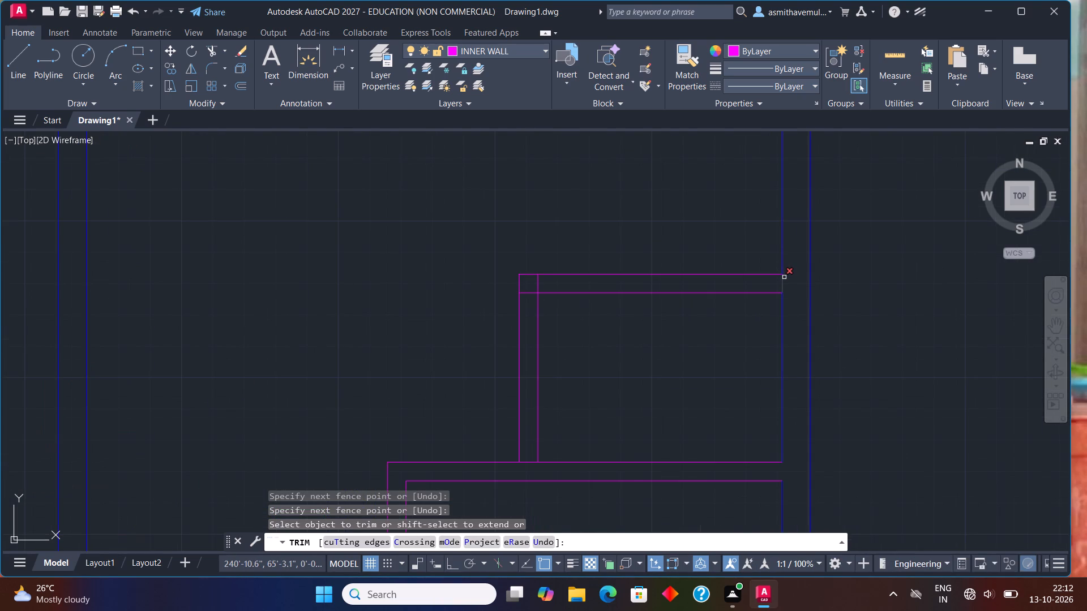
click(783, 281)
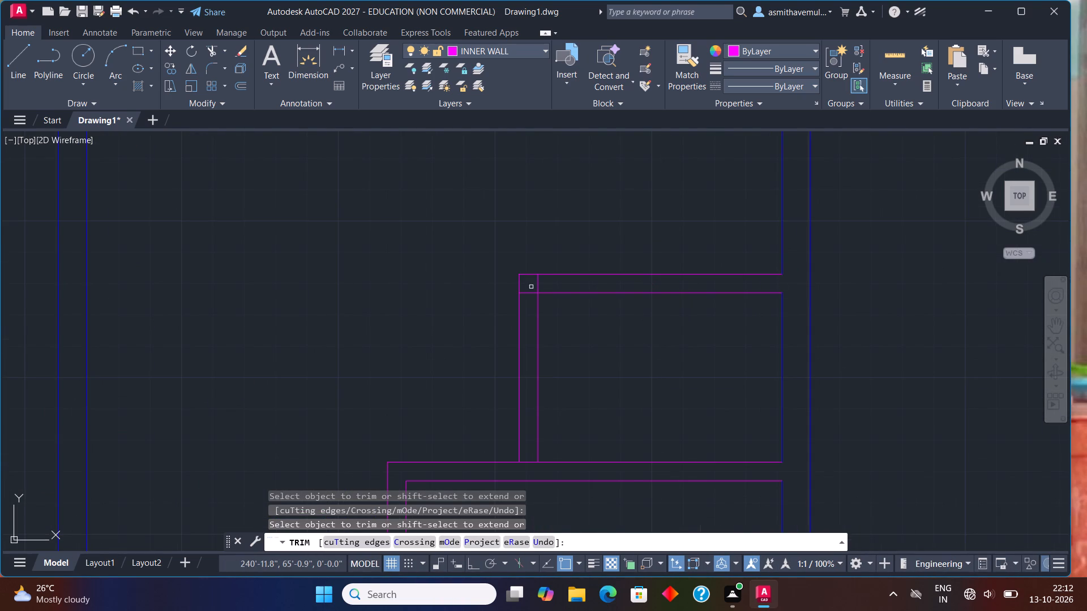
click(537, 287)
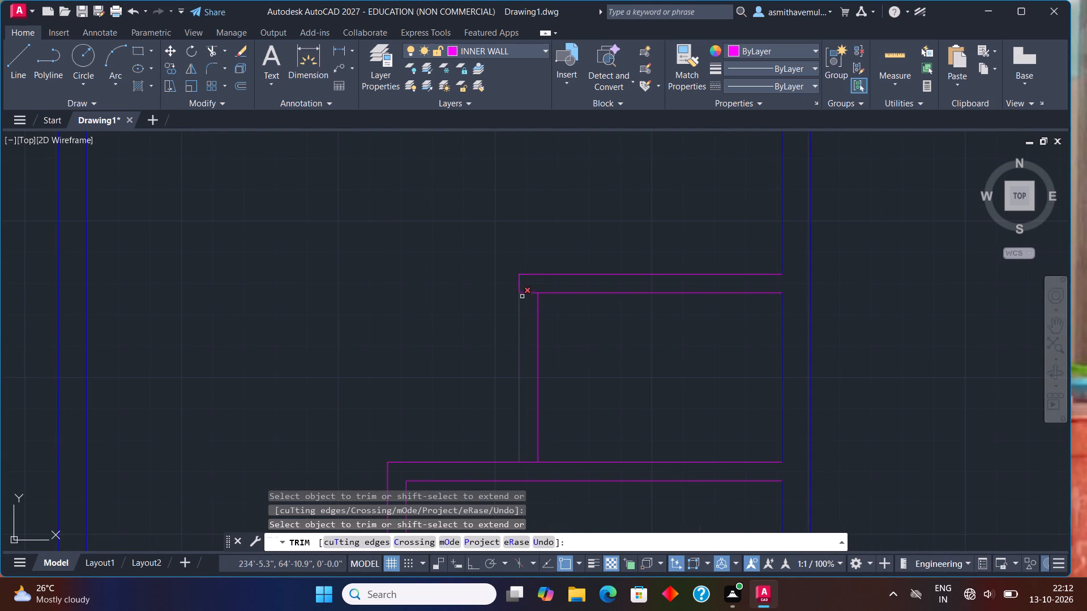
click(524, 294)
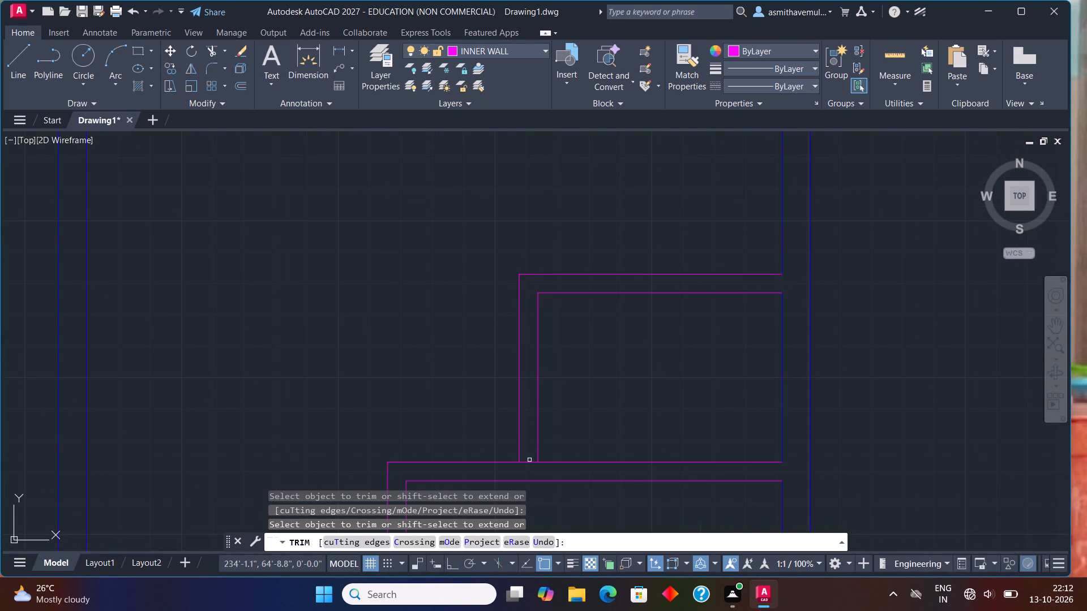
click(529, 460)
click(531, 473)
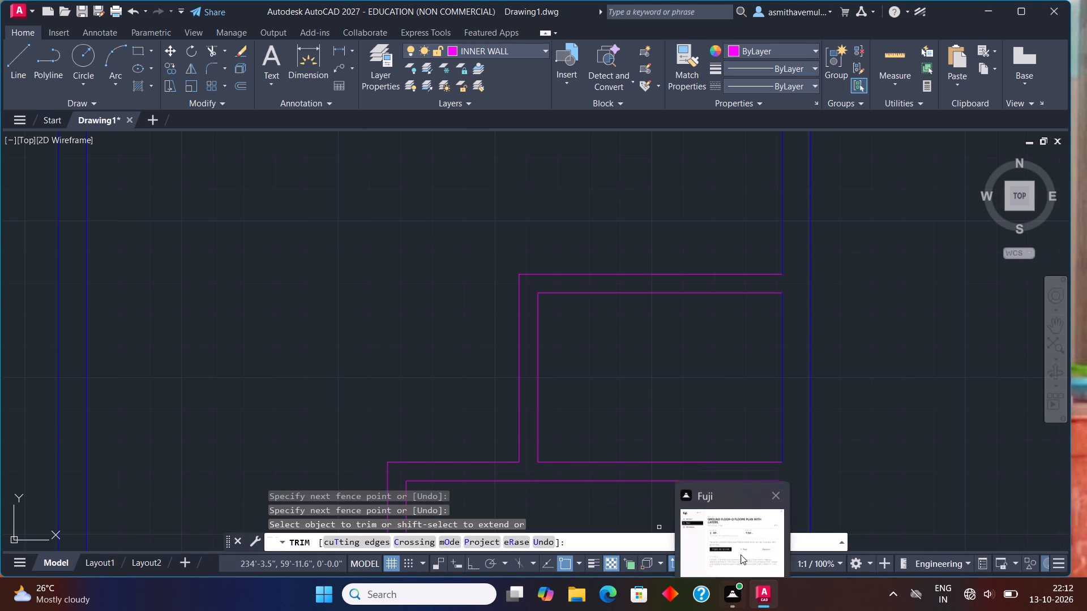
scroll(524, 351, down, 1)
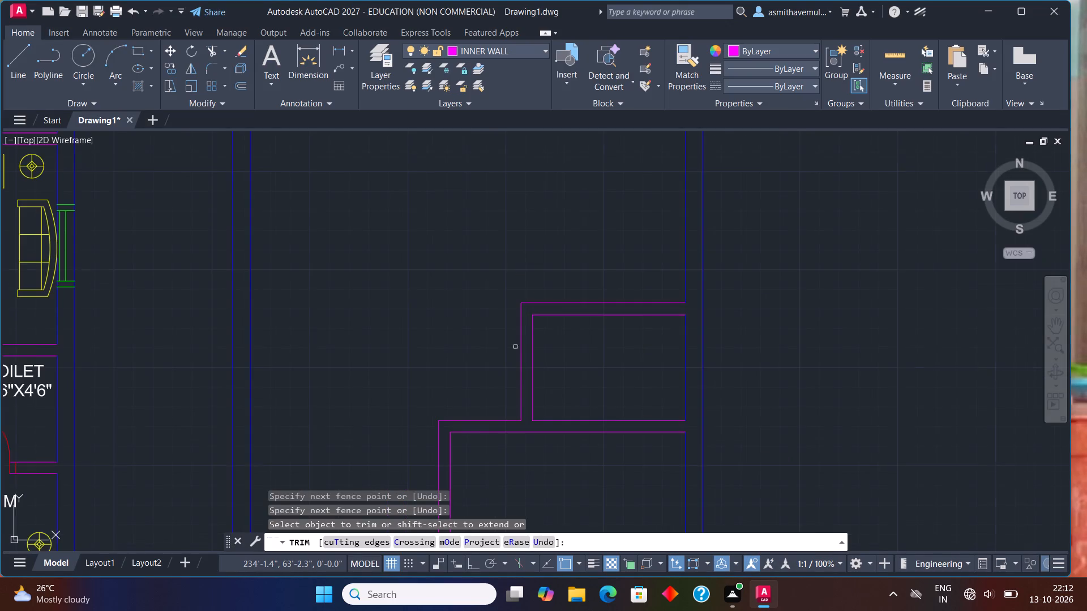
scroll(434, 311, down, 2)
middle_drag(493, 296, 569, 286)
key(Escape)
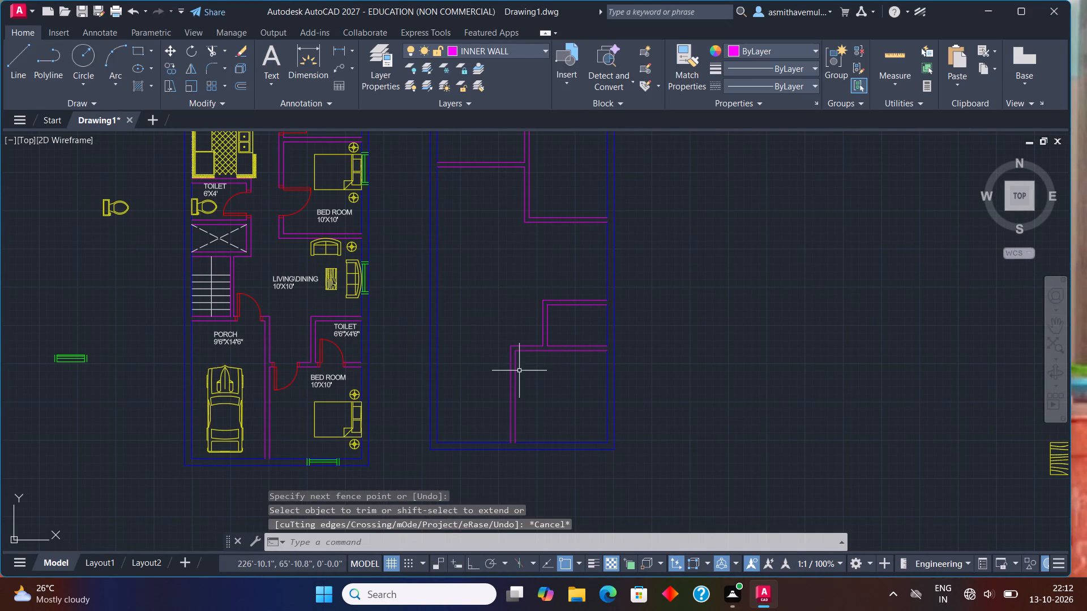
Extend the small room's two upper horizontal partition lines to the left inner wall line.
key(e)
key(x)
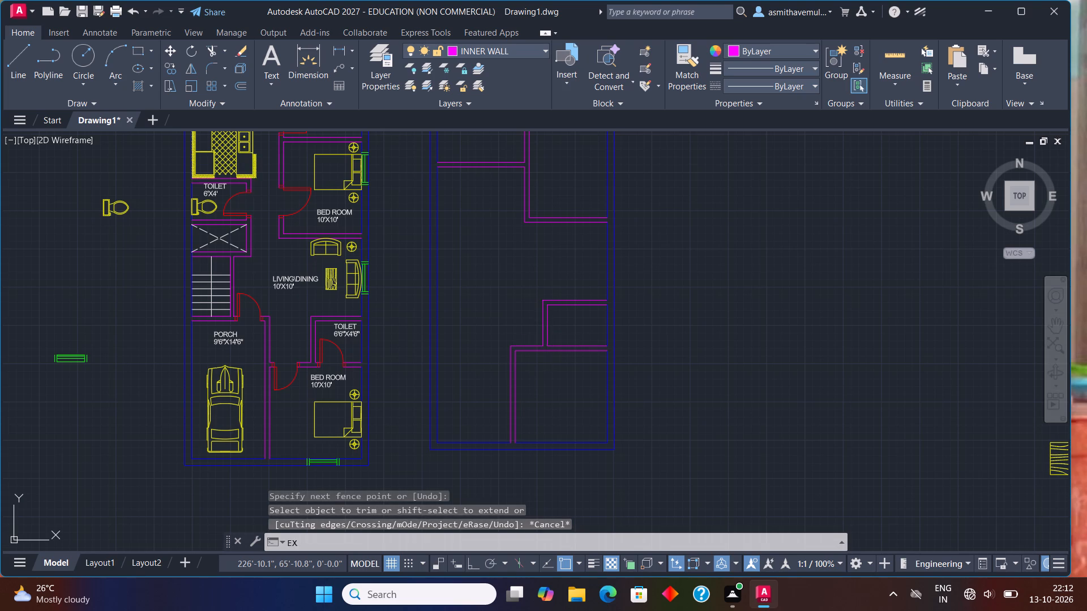
text(TEND)
key(Return)
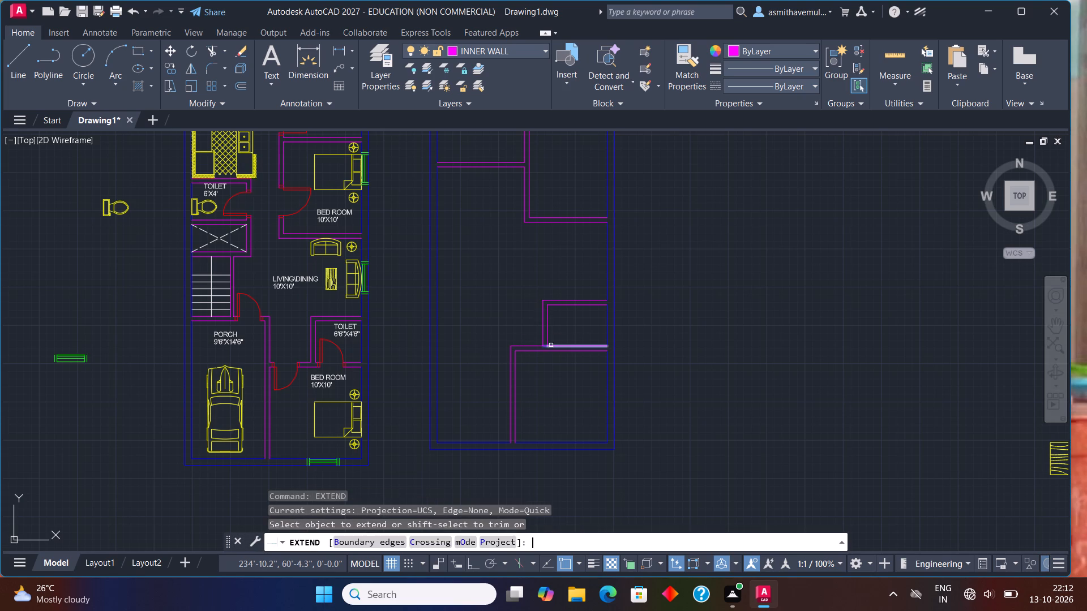
scroll(553, 307, up, 2)
click(551, 300)
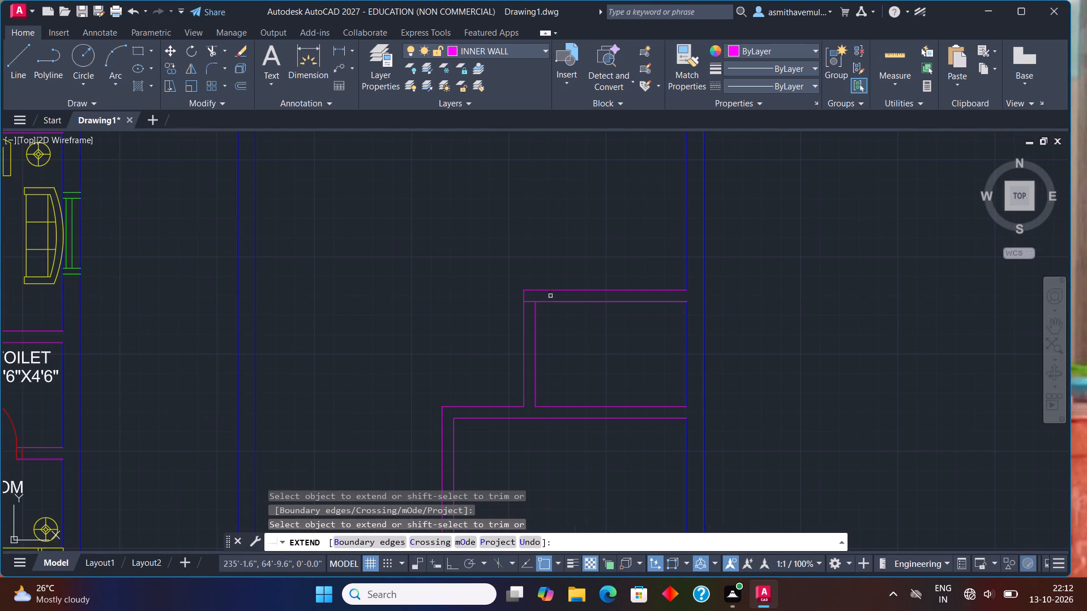
click(546, 289)
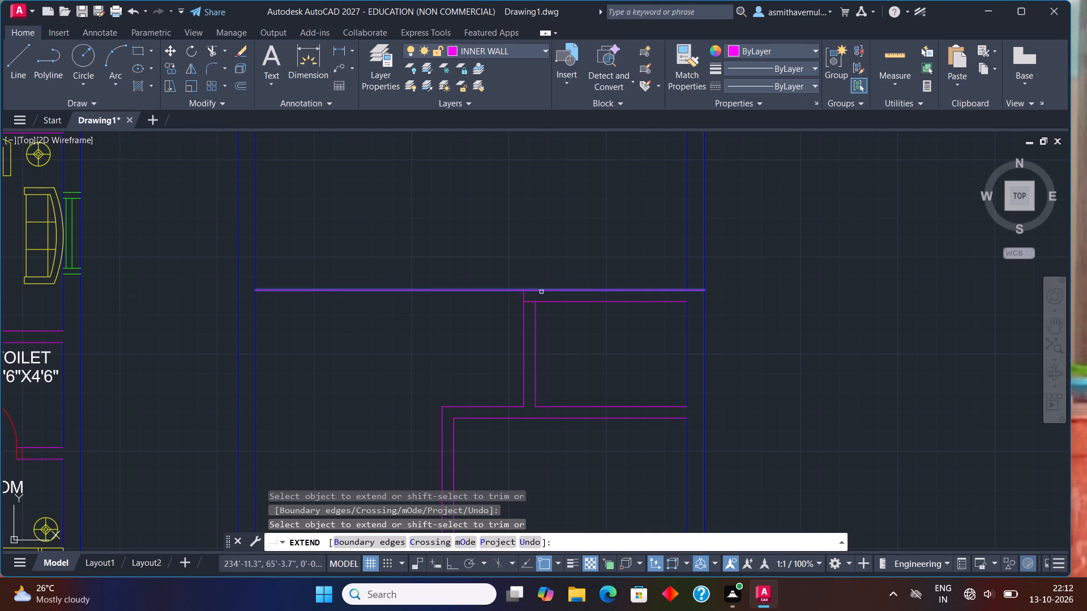
click(530, 302)
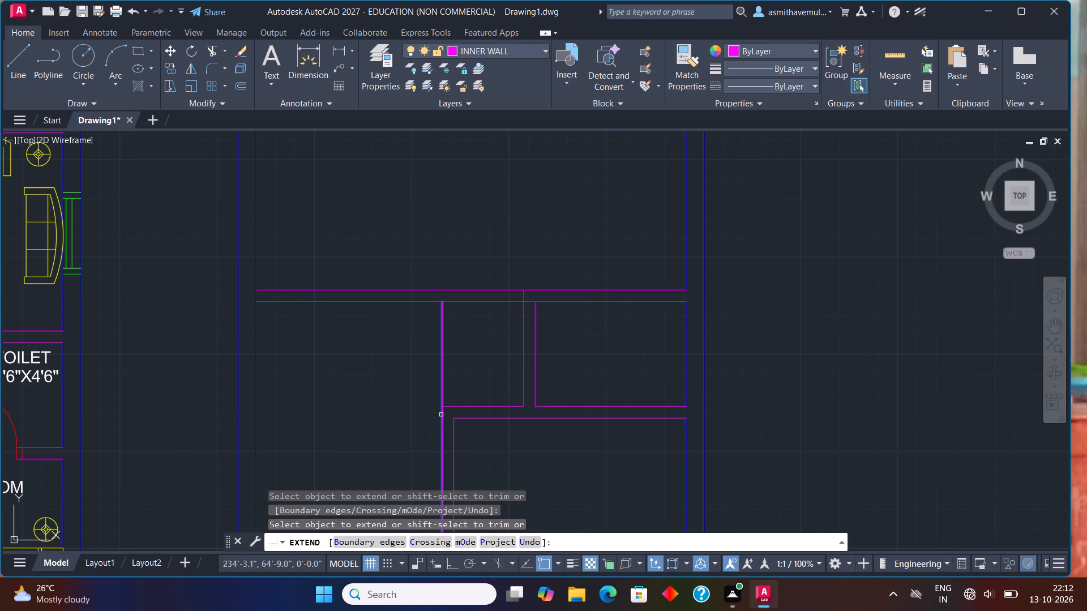
Extend the lower-right room's two vertical partition lines upward to the extended horizontal partition.
click(441, 415)
click(452, 427)
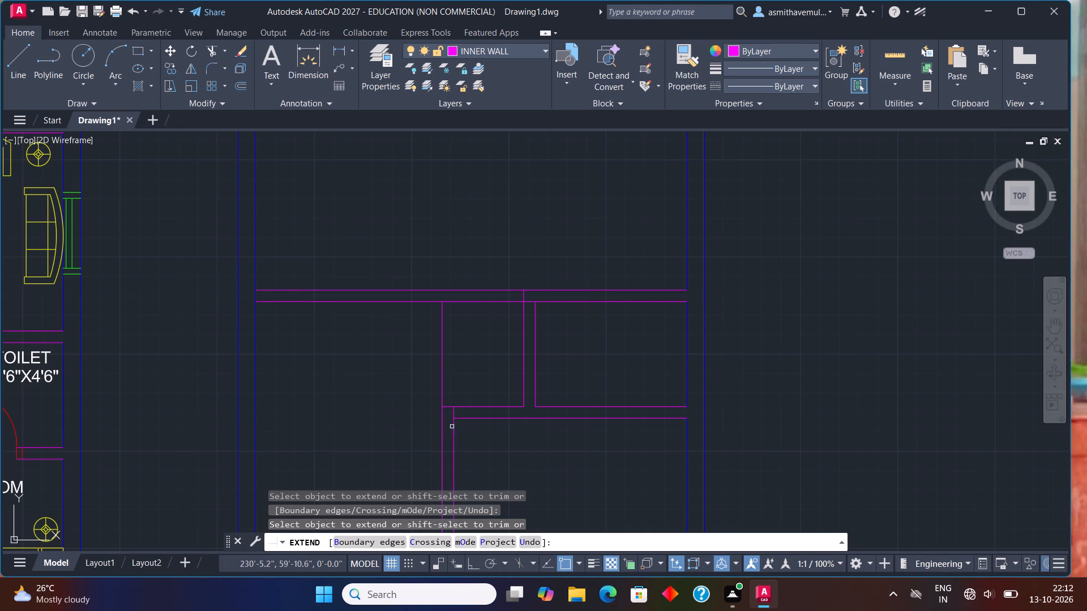
click(456, 414)
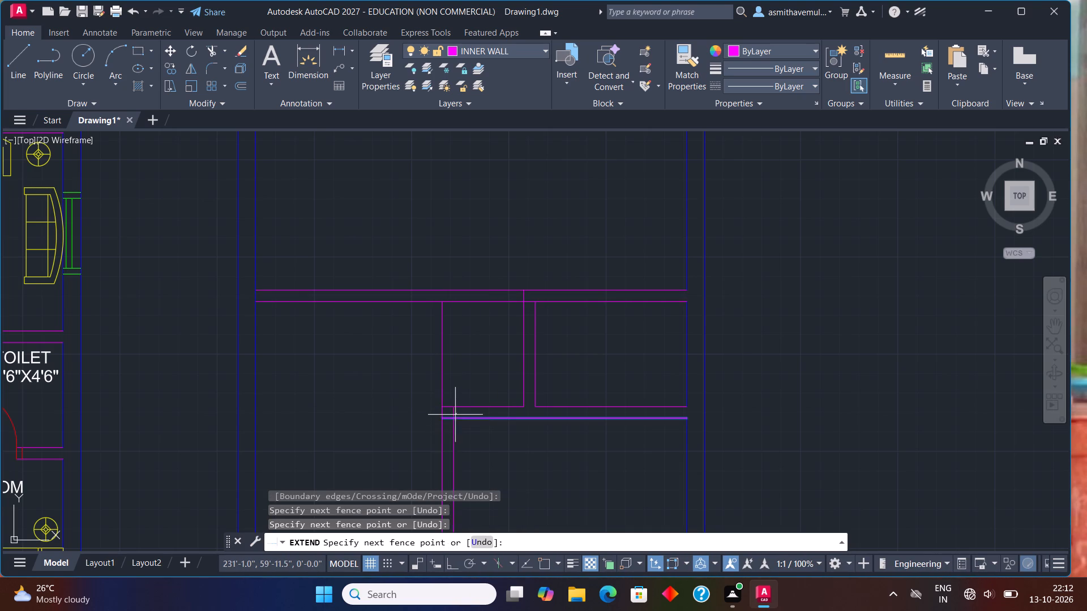
click(452, 412)
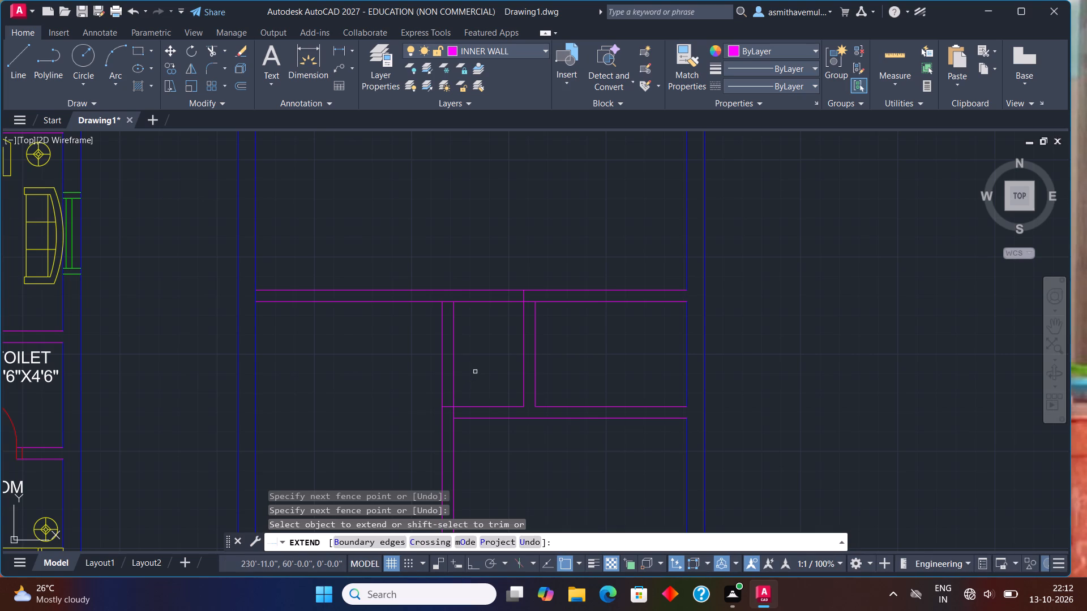
click(453, 318)
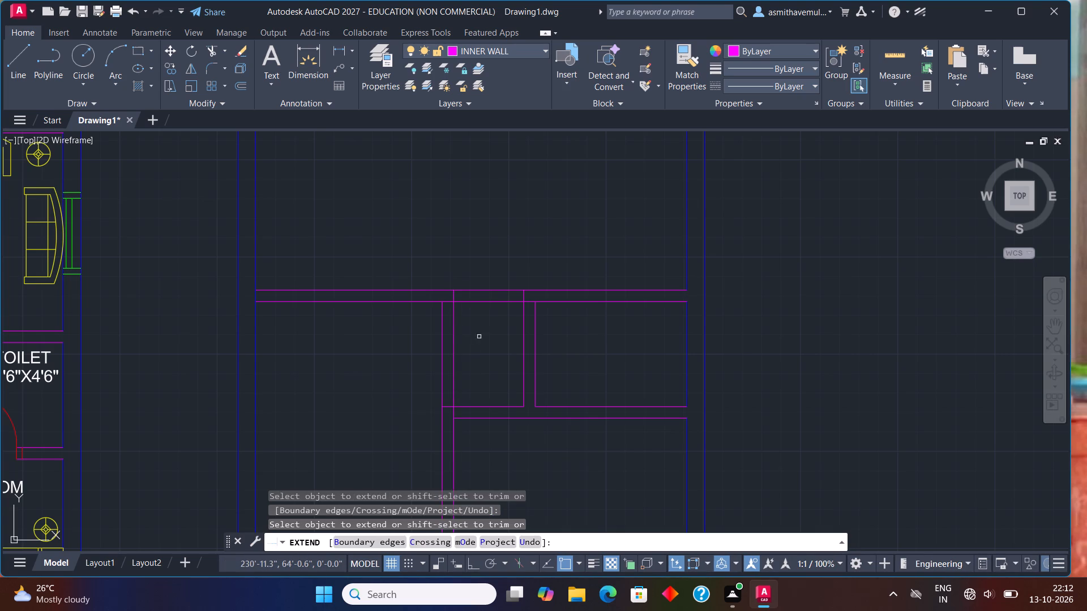
key(Escape)
Trim both horizontal partition lines between the extended vertical partition and the small room to open the gap.
key(r)
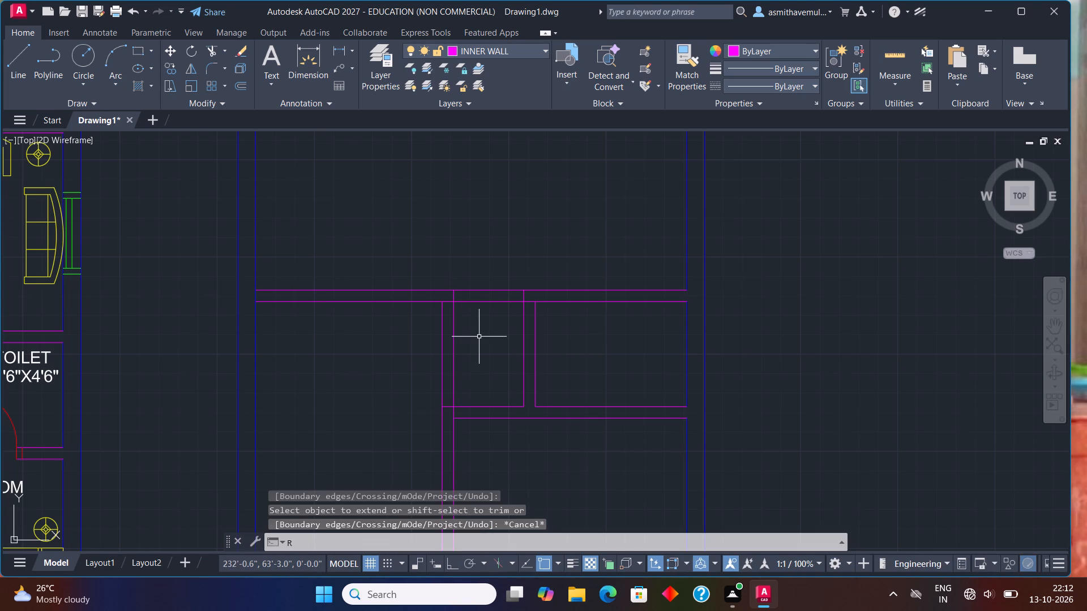
key(BackSpace)
text(TRIM\)
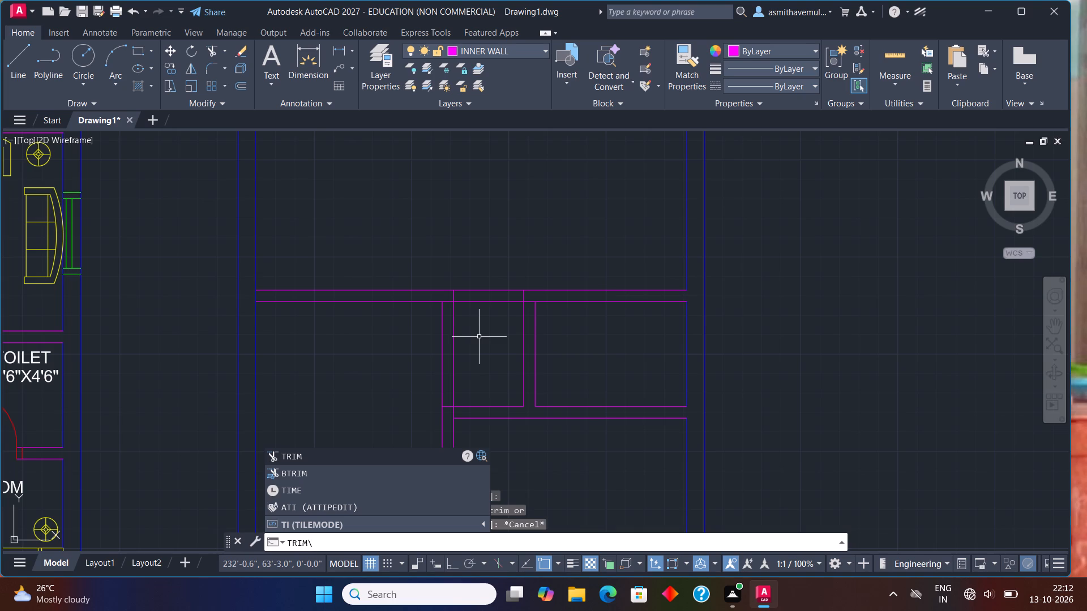
key(BackSpace)
key(Return)
drag(476, 323, 475, 299)
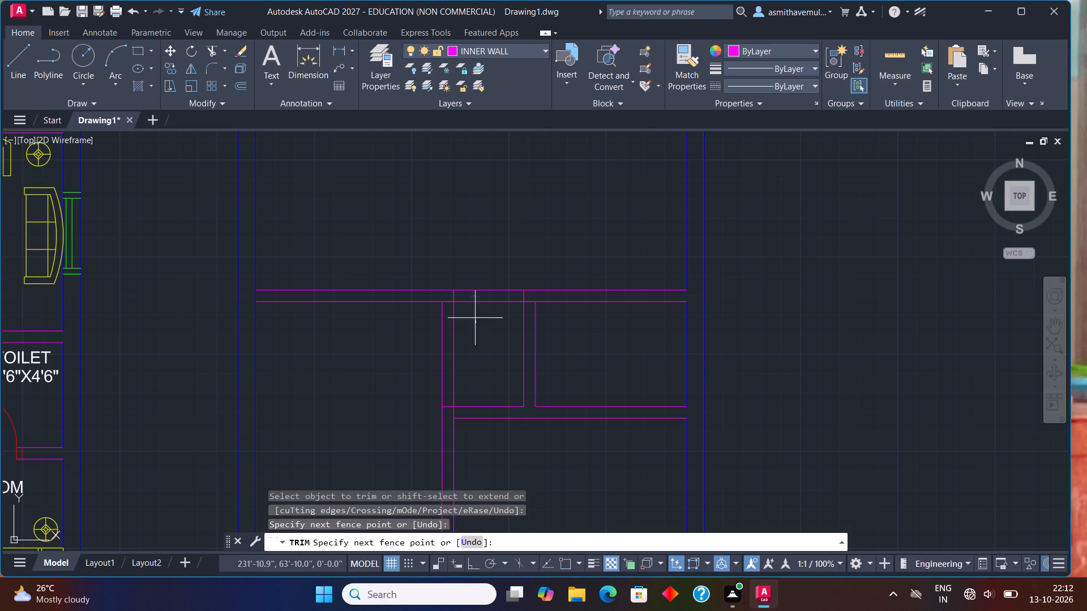
drag(475, 299, 475, 272)
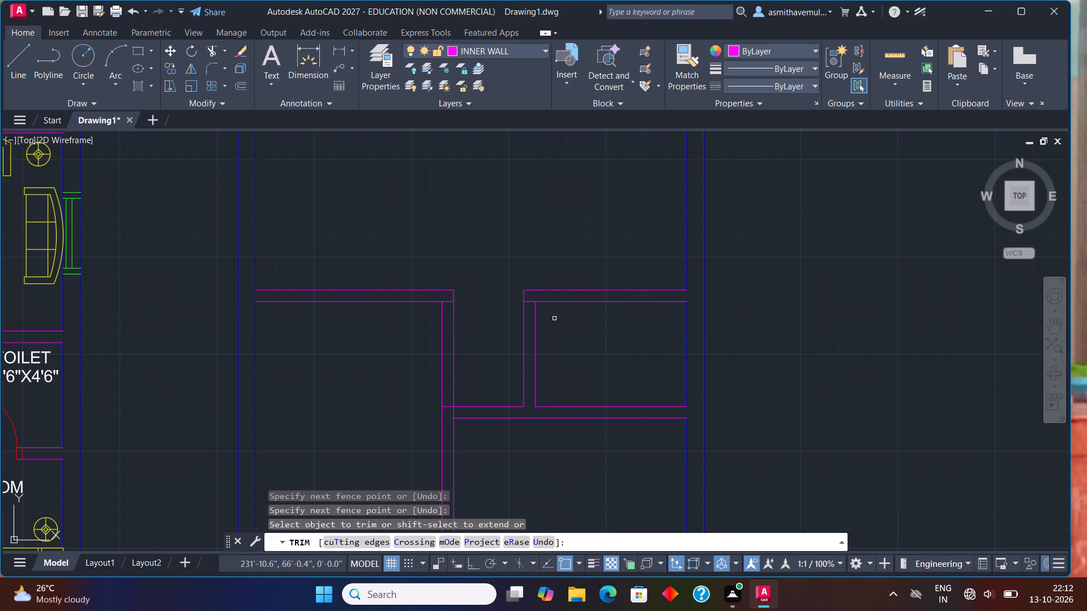
Trim the leftover crossing stubs at the small room's upper-left corner and along the extended vertical partition's junctions.
click(529, 302)
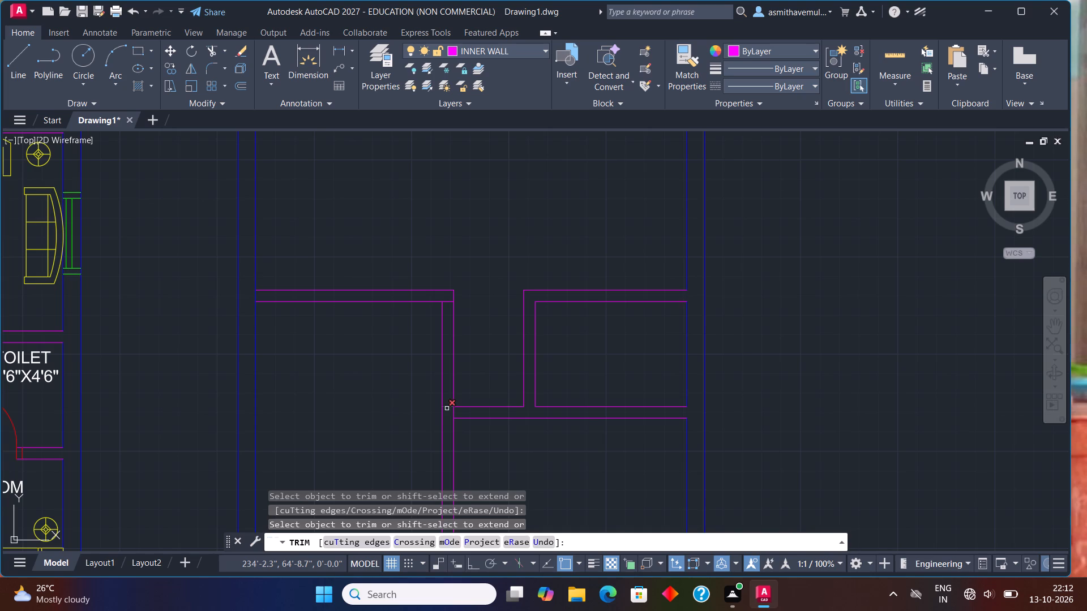
click(447, 408)
click(452, 410)
click(451, 302)
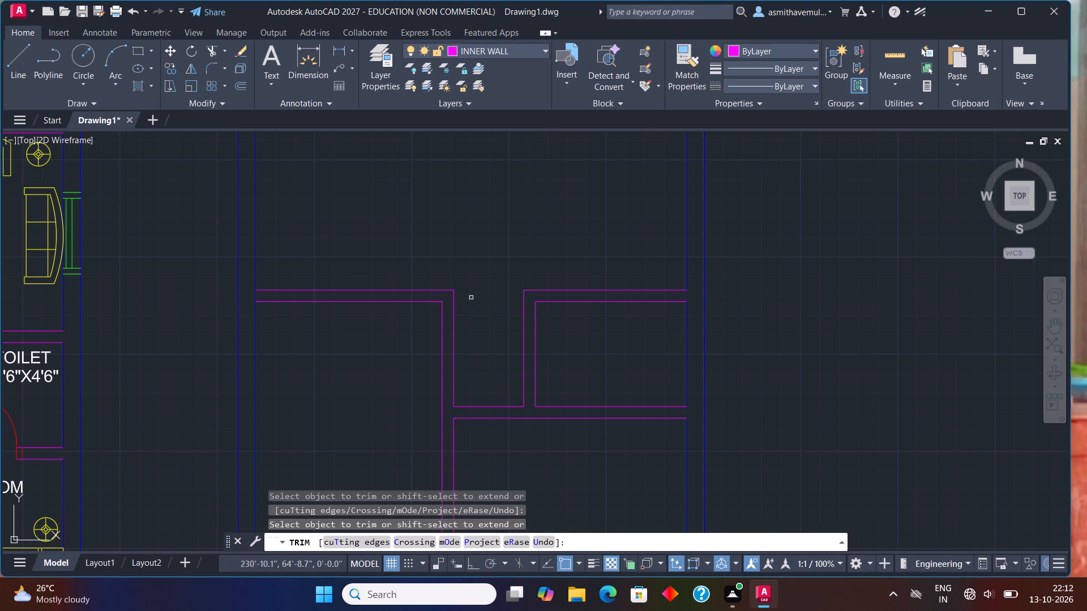
key(Escape)
Offset the left inner wall line 6' into the plan, below the upper-left room.
scroll(474, 296, down, 2)
middle_drag(453, 270, 469, 314)
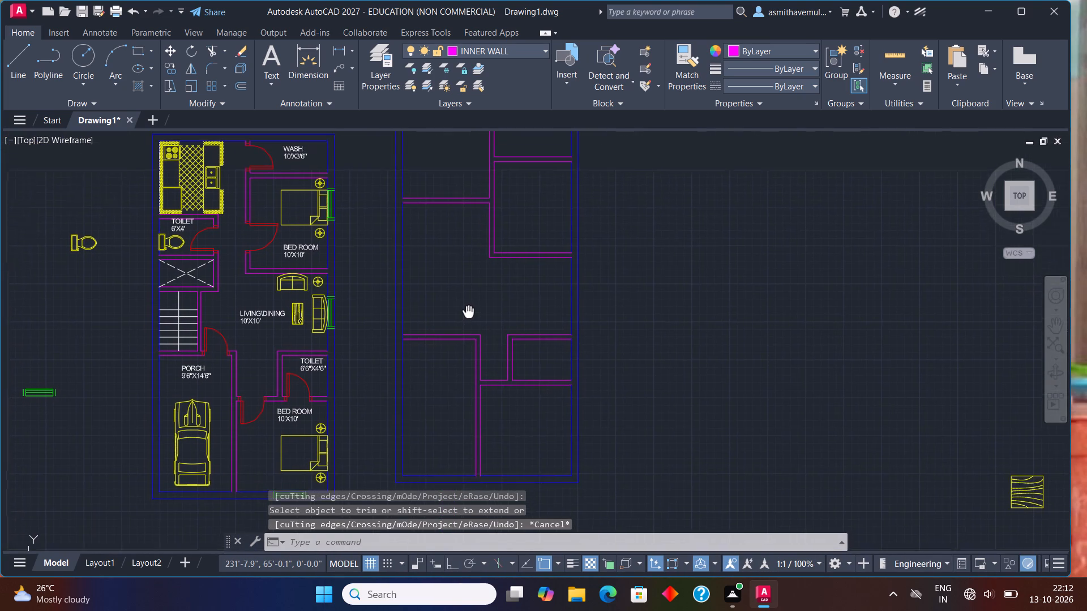
middle_drag(469, 314, 477, 342)
scroll(471, 245, up, 1)
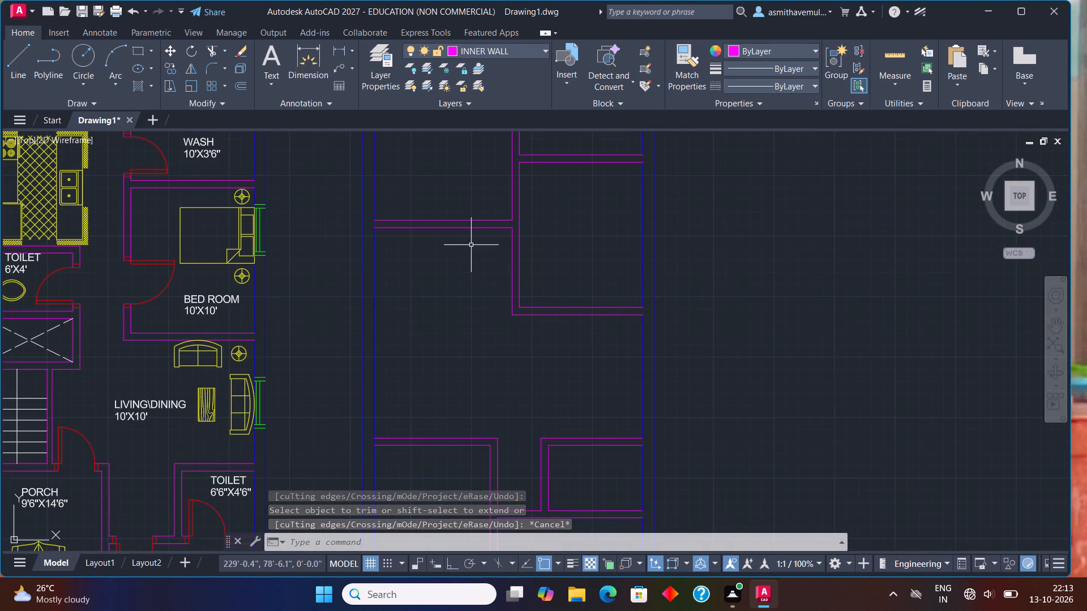
middle_drag(471, 245, 502, 316)
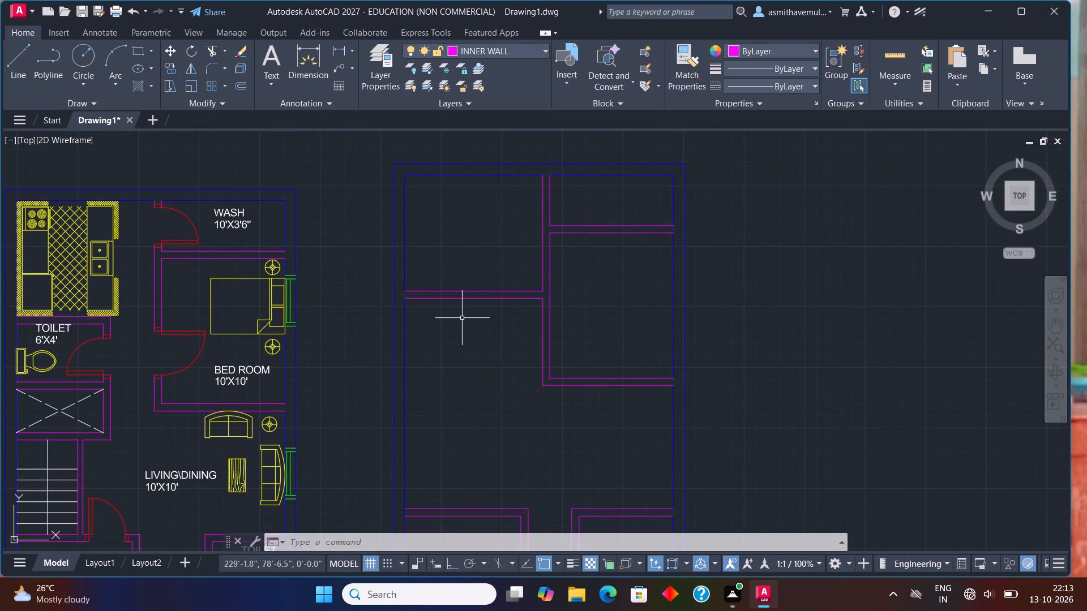
key(o)
key(Return)
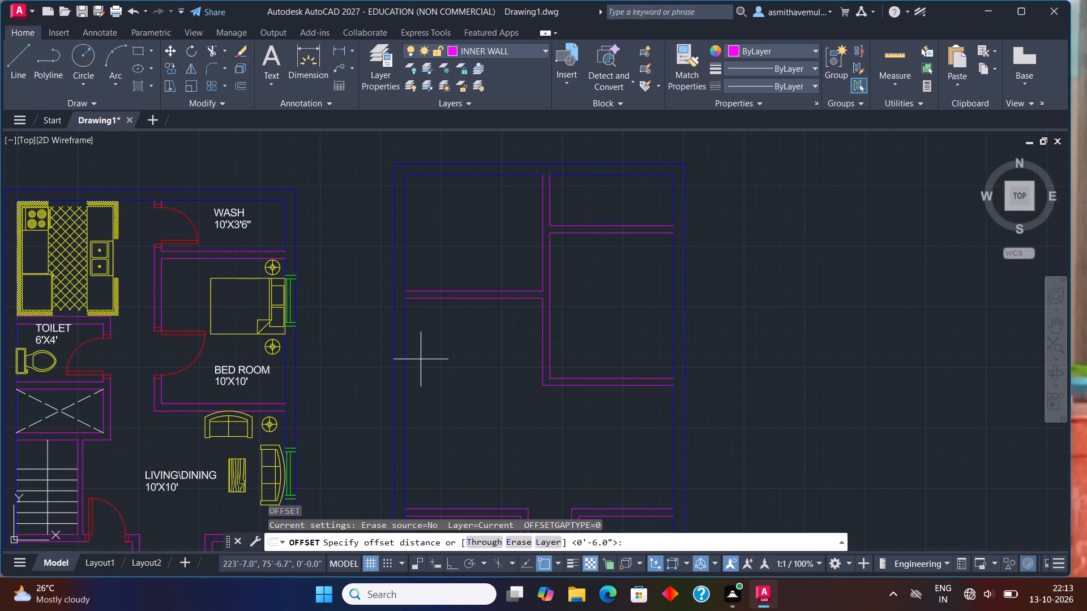
text(6')
key(Return)
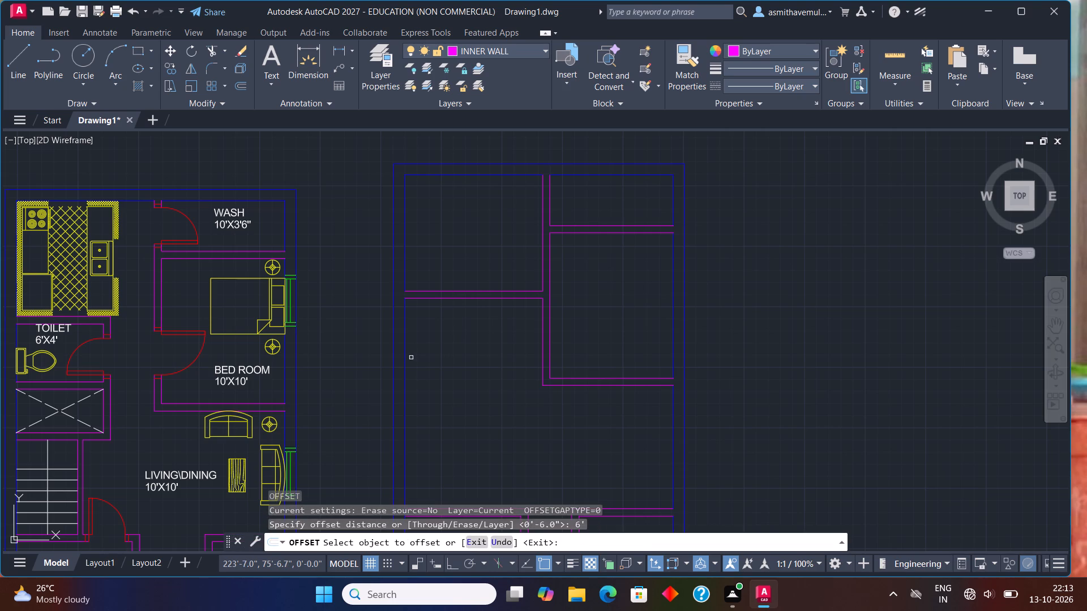
click(405, 353)
click(419, 358)
key(Escape)
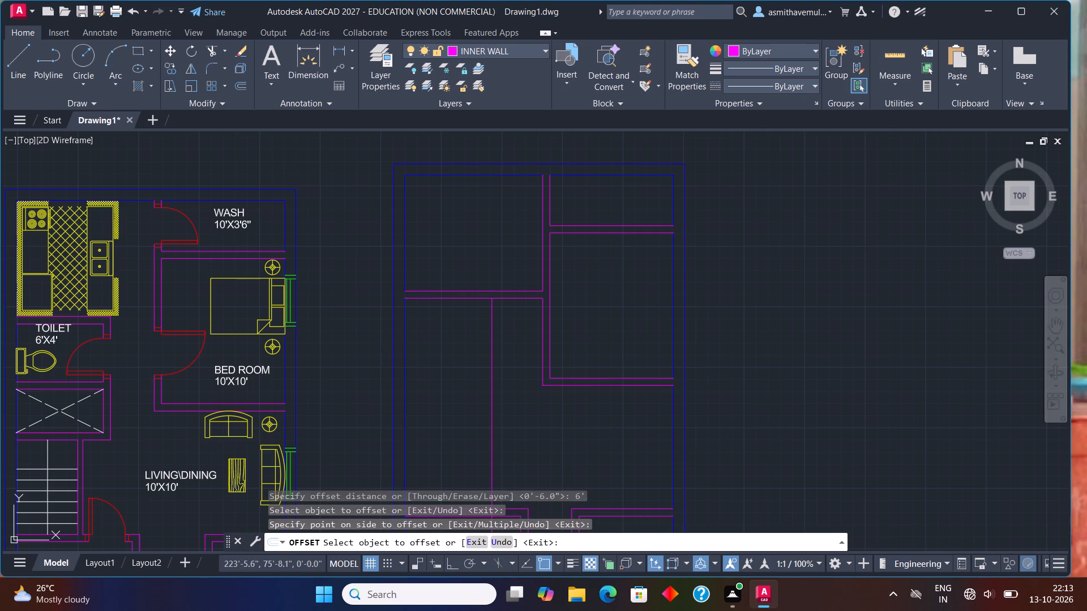
Offset the lower partition line beneath the upper-left room 4' downward.
key(o)
key(Return)
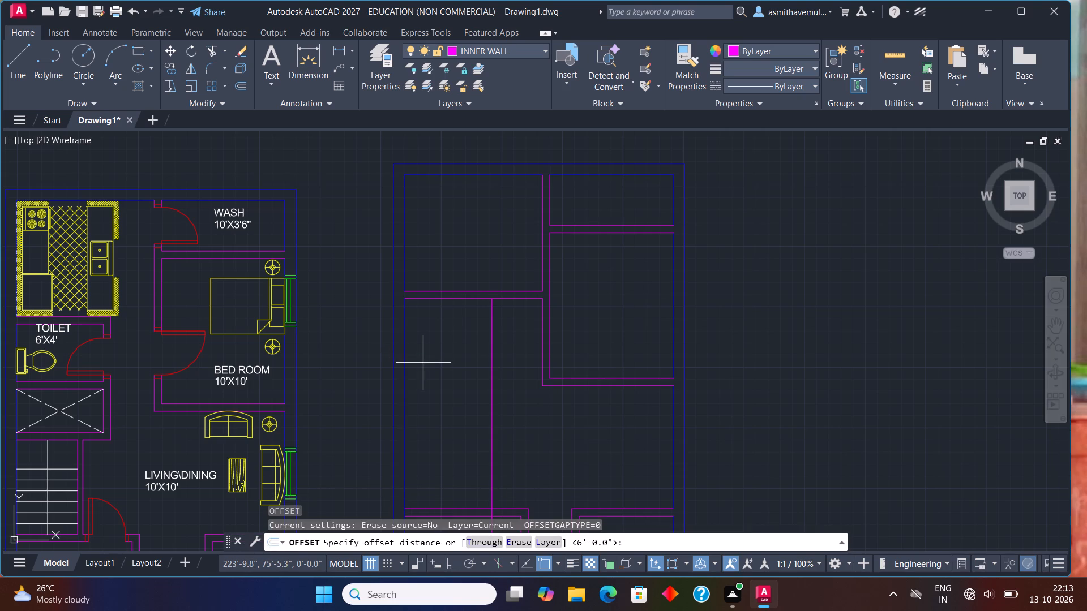
key(4)
key(apostrophe)
key(Return)
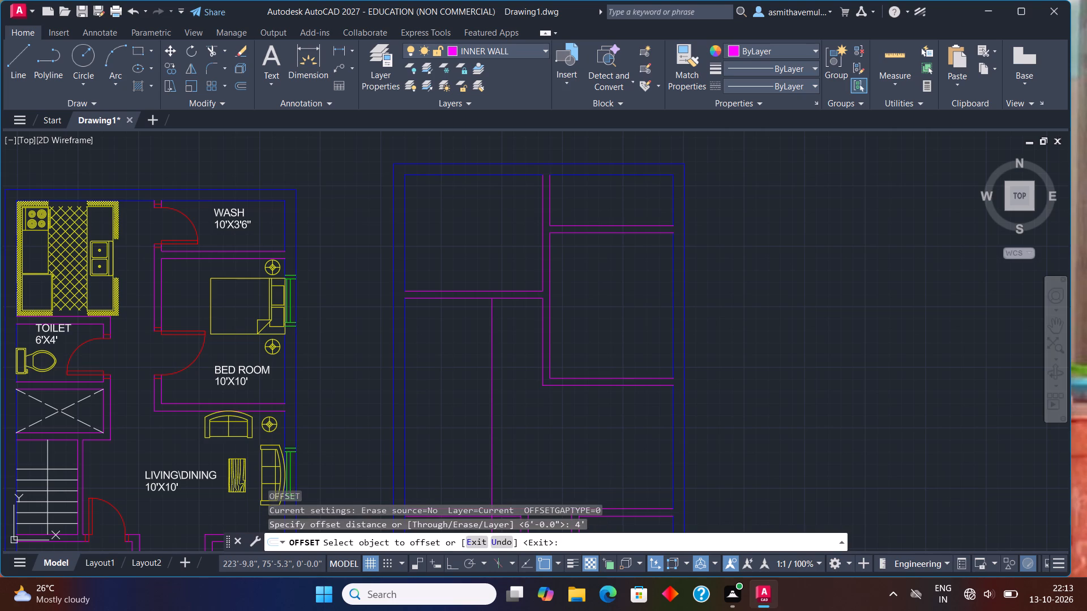
click(456, 300)
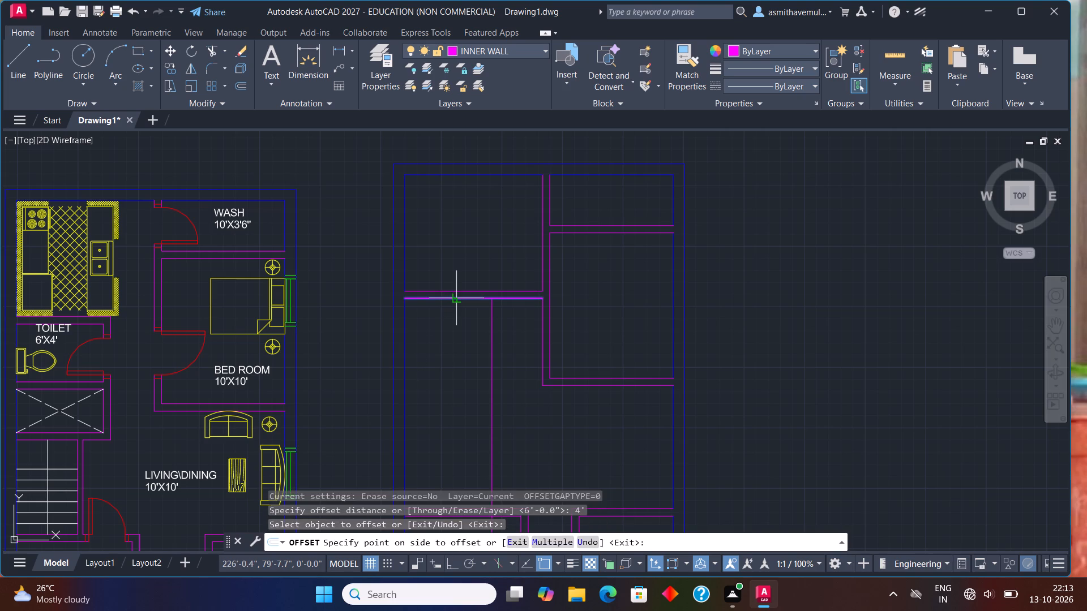
click(460, 318)
key(Escape)
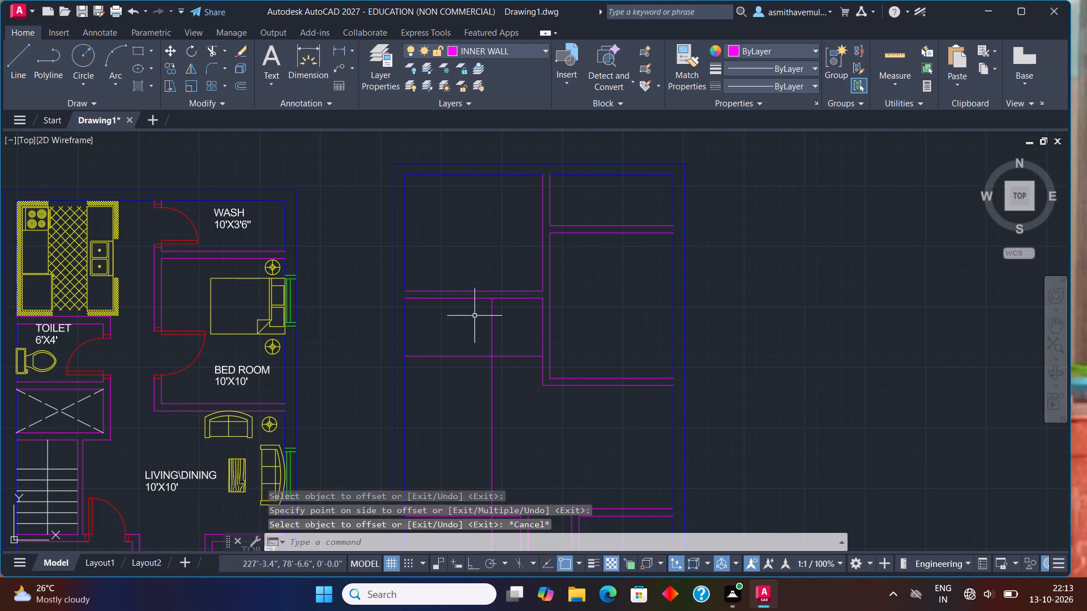
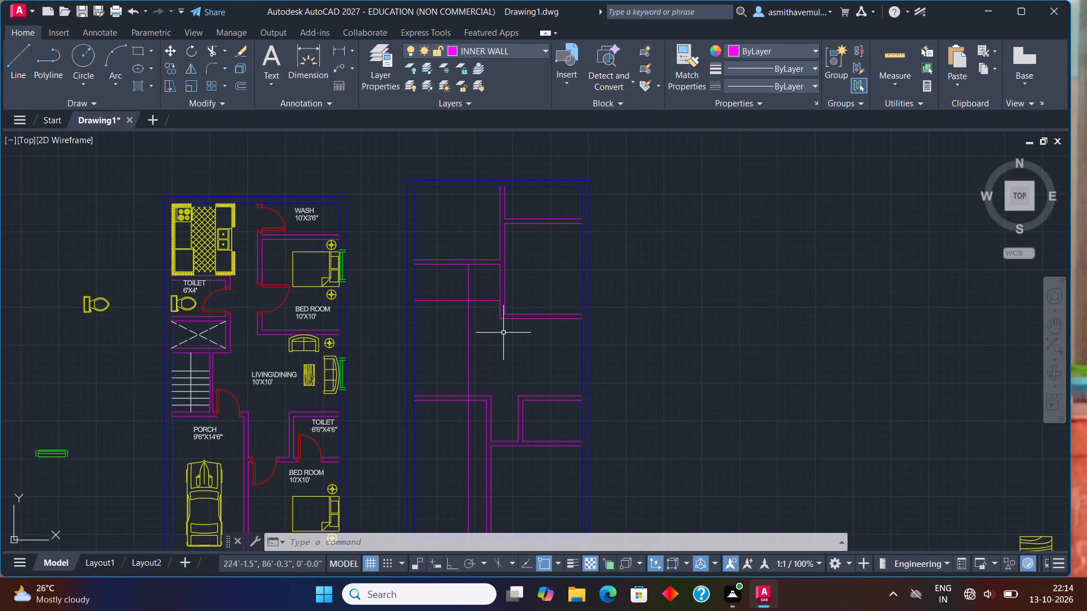
Offset the new vertical line 6" to the right and the new horizontal line 6" downward to form double-line partitions.
scroll(498, 330, up, 1)
key(o)
key(Return)
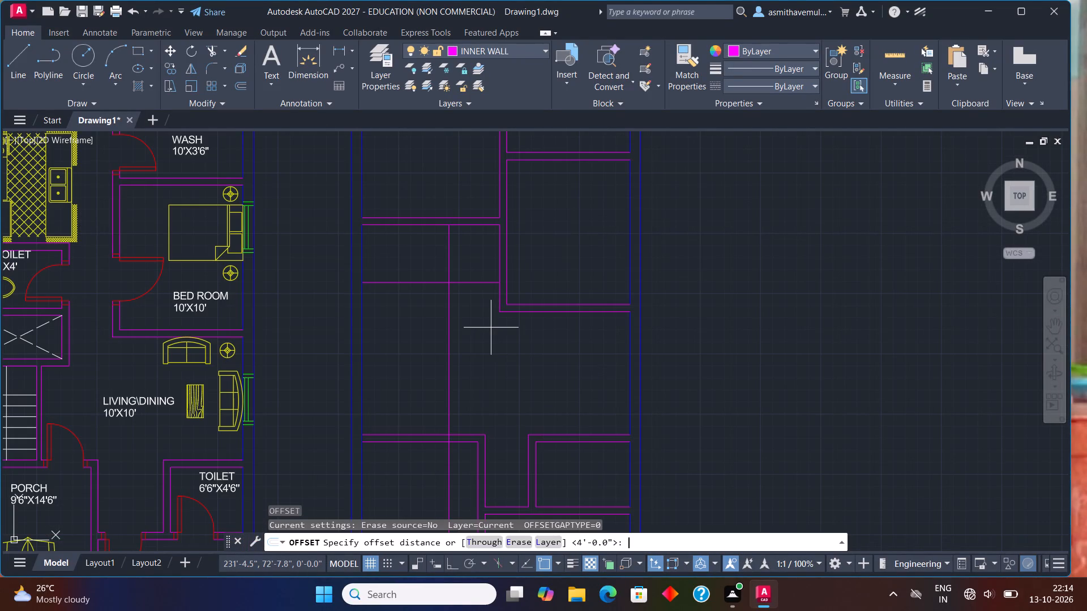
key(6)
key(shift+quotedbl)
key(Return)
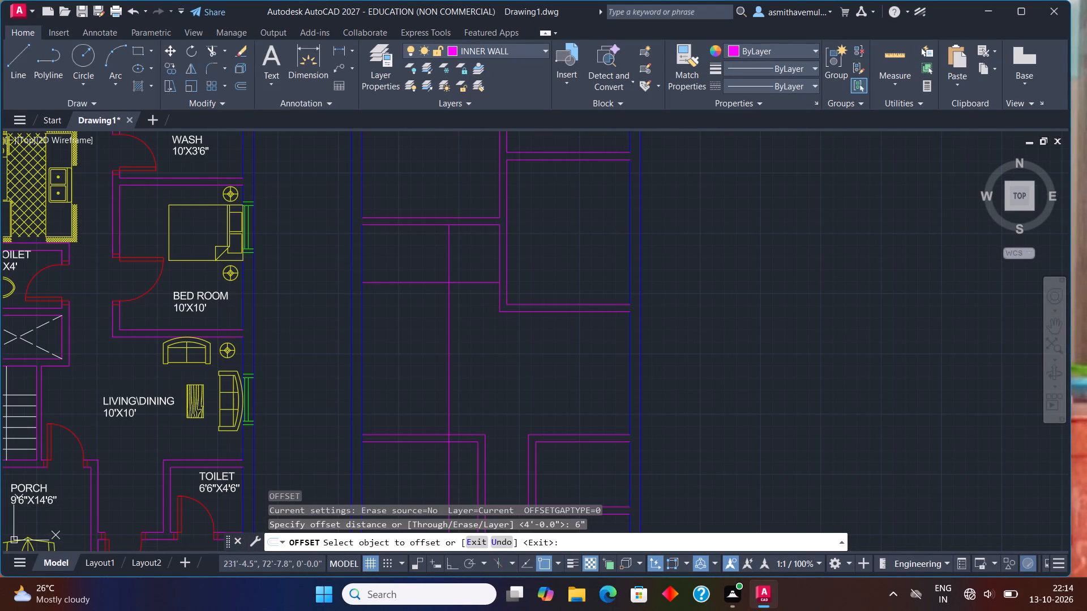
click(449, 268)
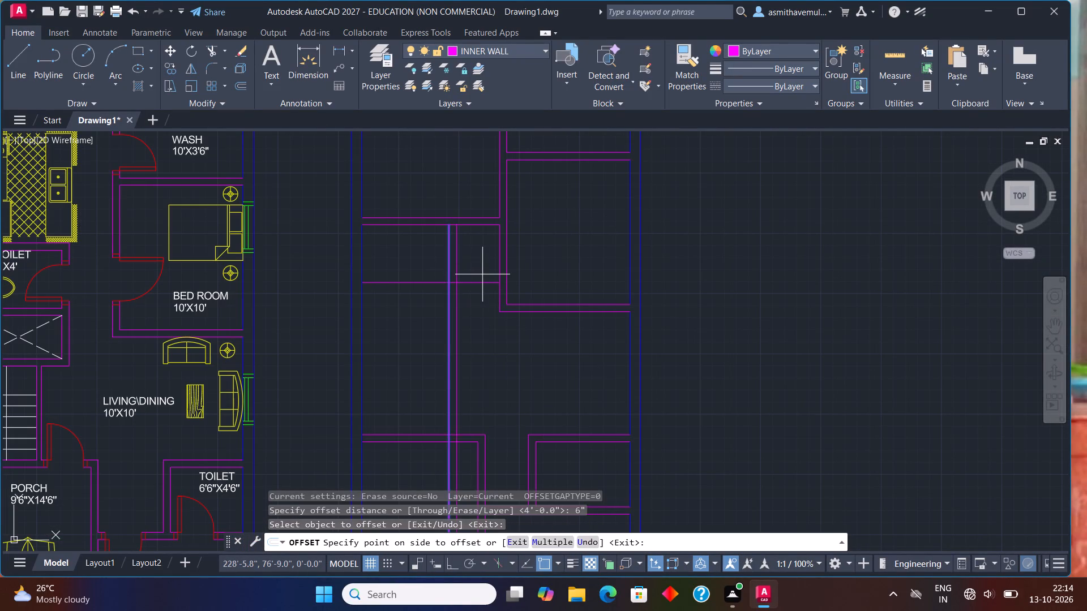
click(482, 274)
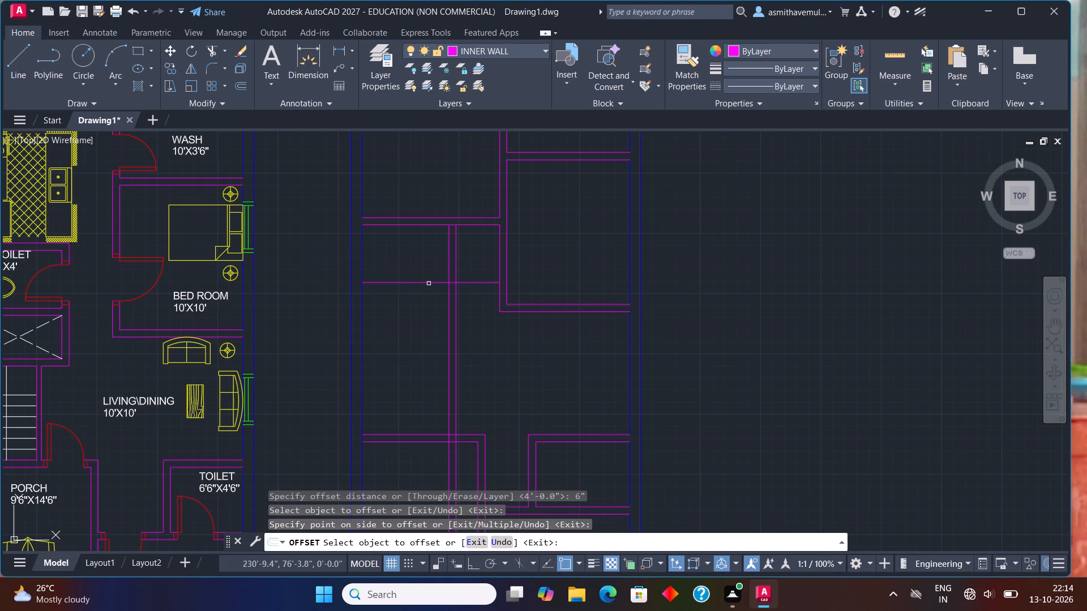
click(429, 283)
click(395, 332)
key(Escape)
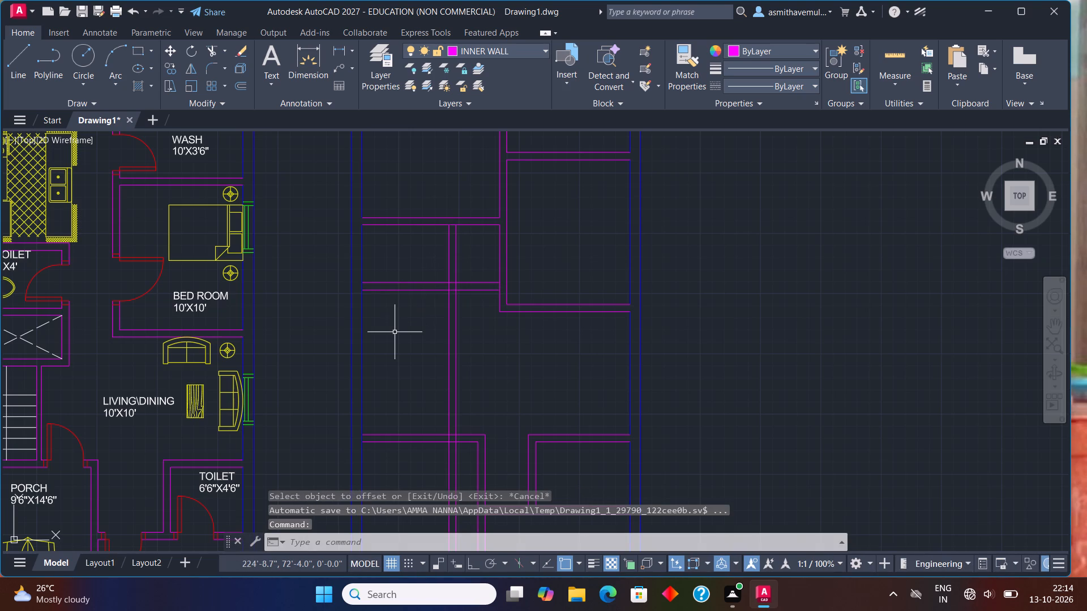
key(Escape)
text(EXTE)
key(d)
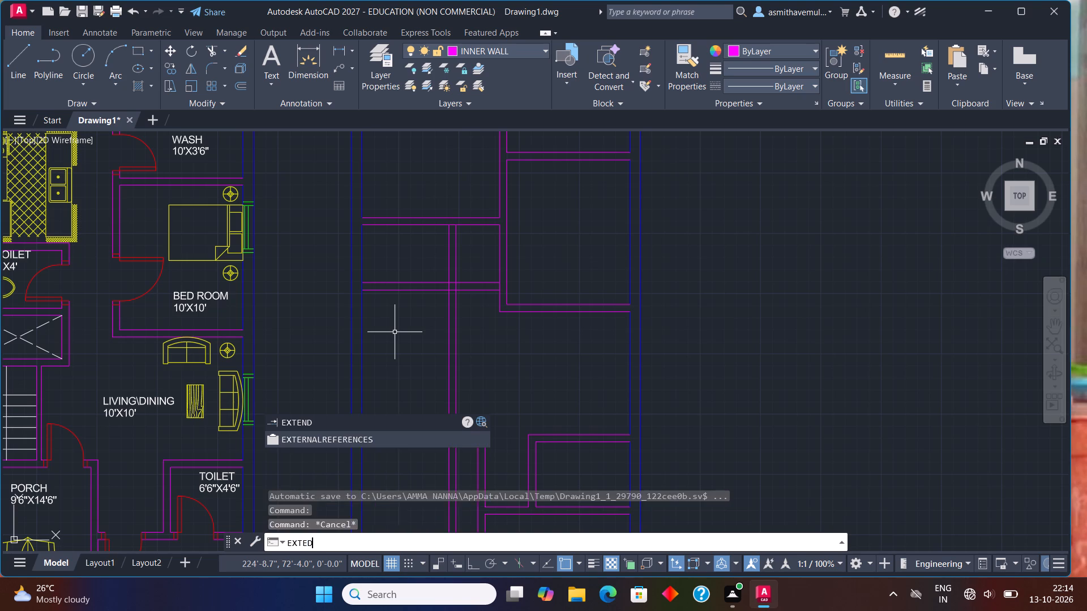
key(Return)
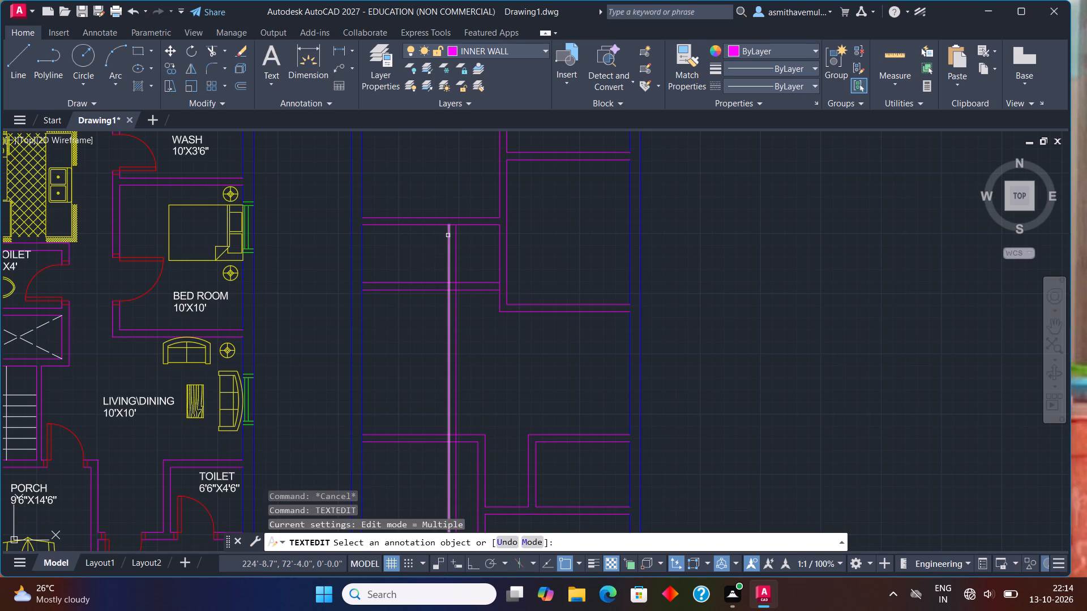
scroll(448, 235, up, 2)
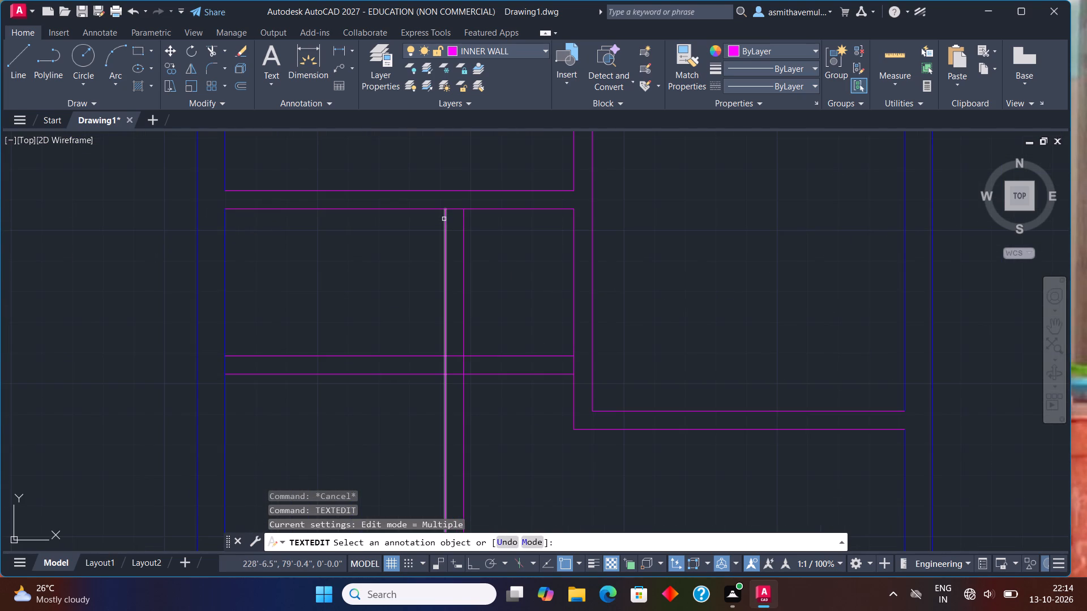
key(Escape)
Extend both vertical partition lines up to the upper line of the horizontal wall beneath the upper-left room.
text(EXTEND)
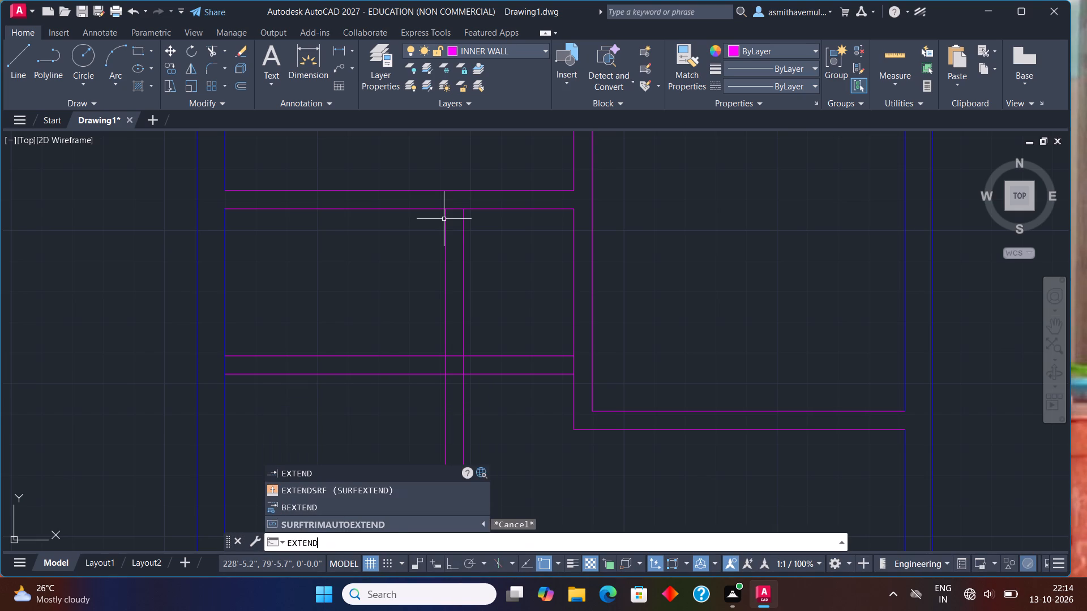
key(Return)
click(443, 219)
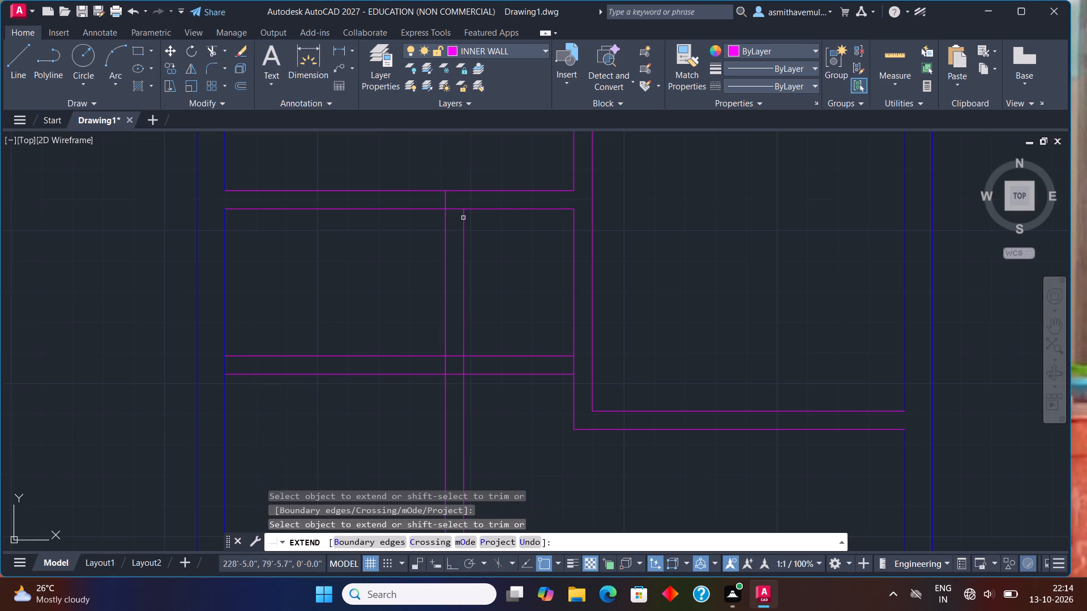
click(463, 218)
key(Escape)
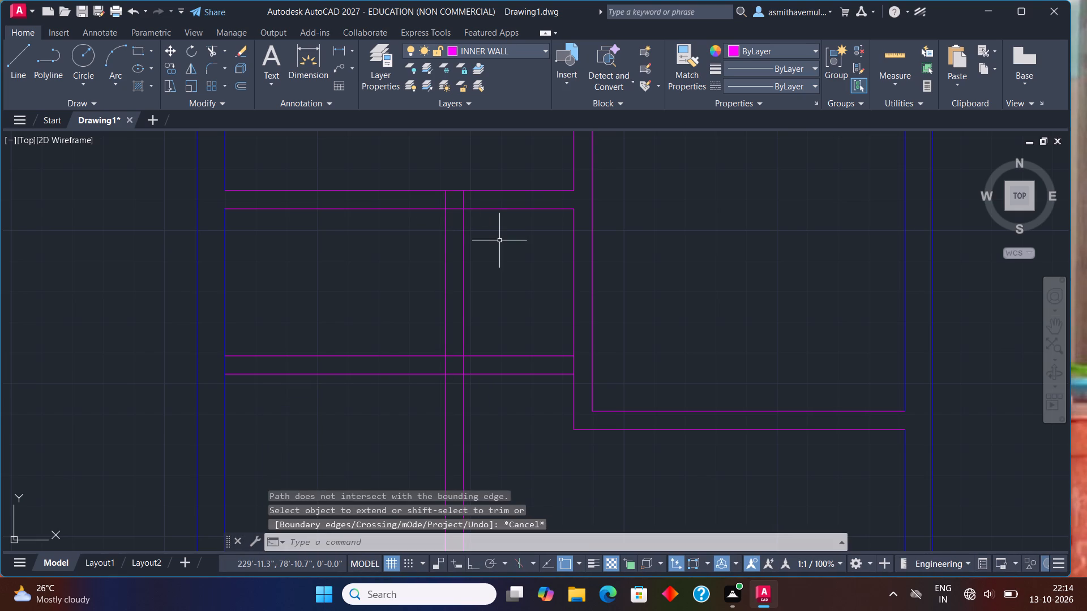
Trim both pairs of horizontal wall lines between the new vertical partition and the wall to its right, opening a passage.
text(TRU)
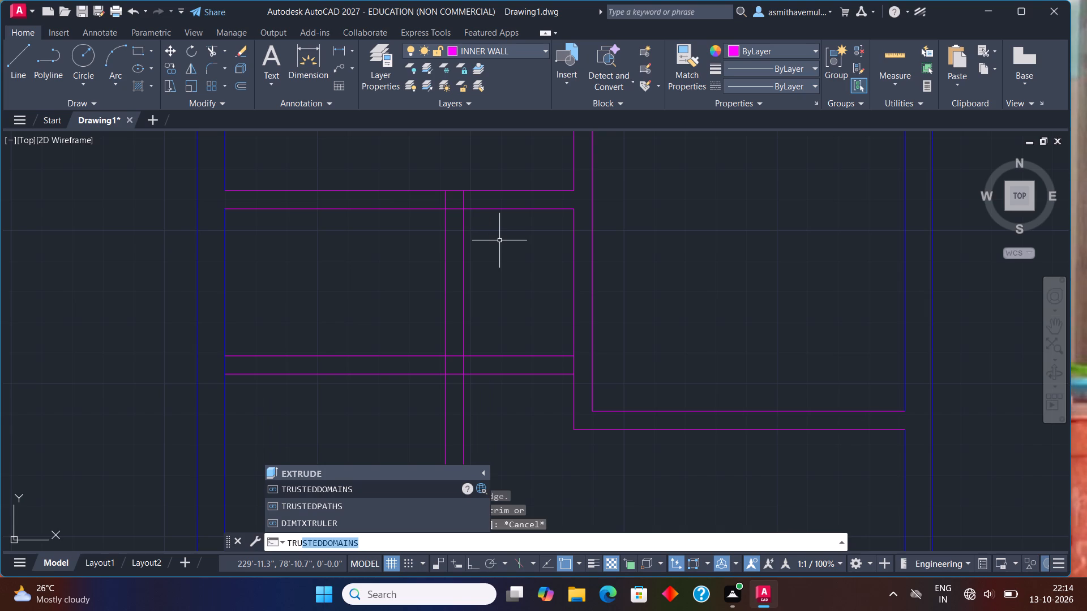
key(BackSpace)
key(BackSpace)
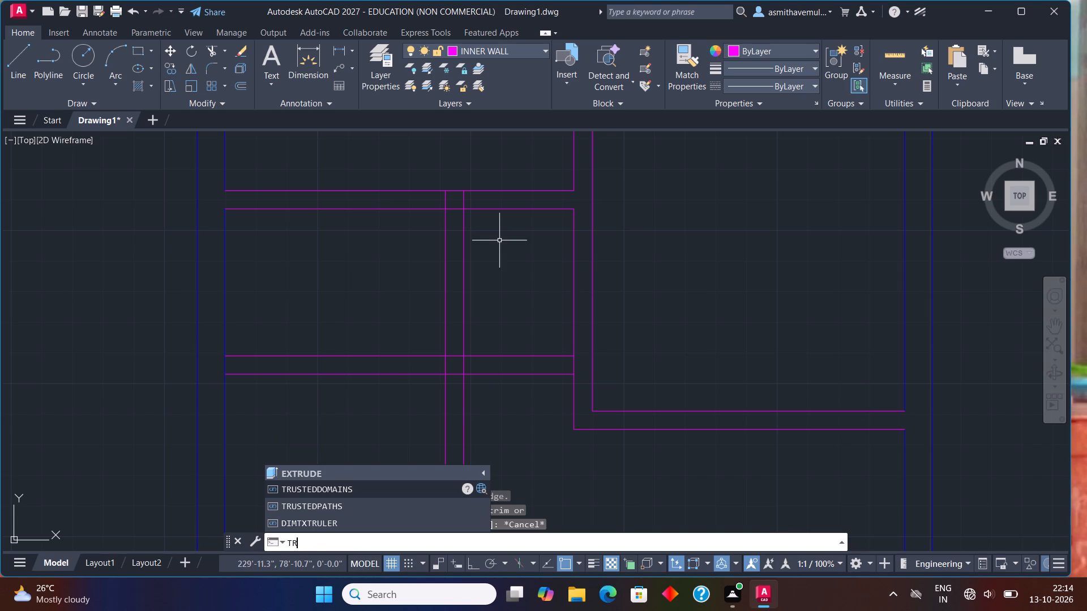
text(IM)
key(Return)
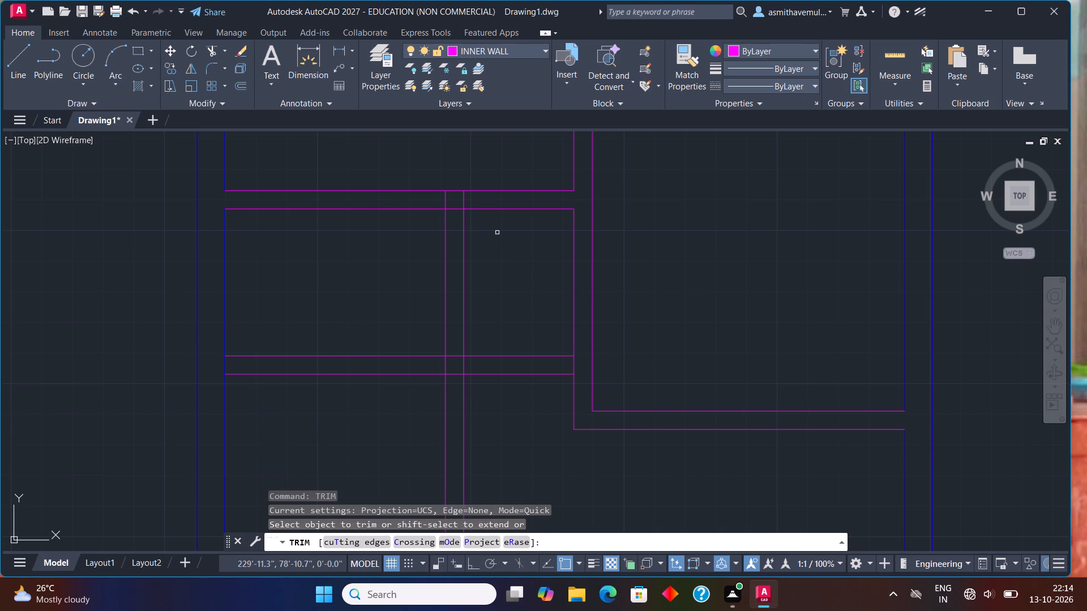
drag(497, 233, 507, 174)
drag(523, 345, 527, 378)
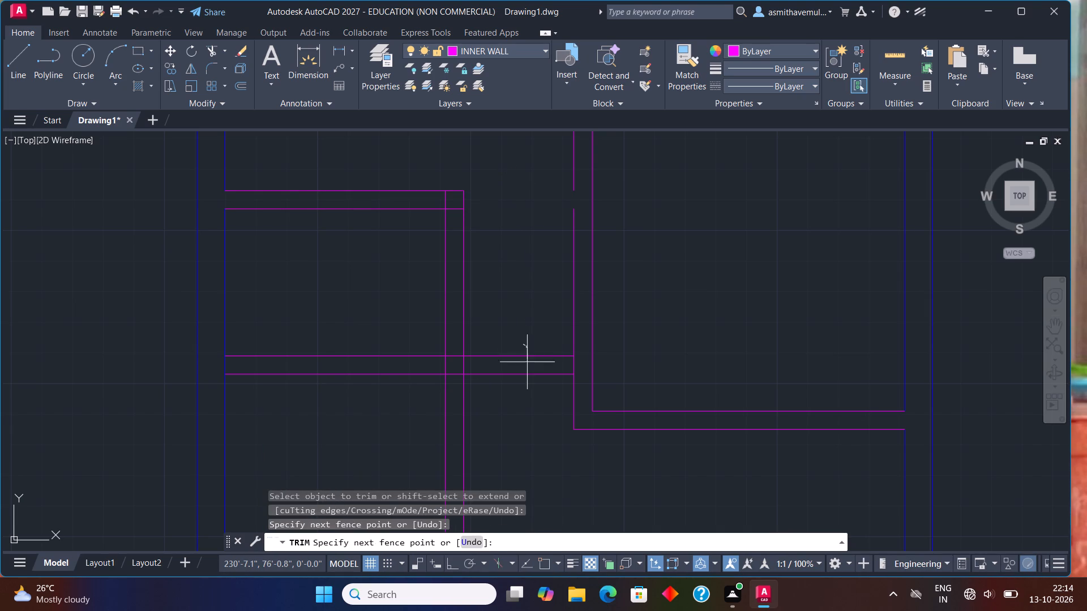
drag(527, 378, 527, 401)
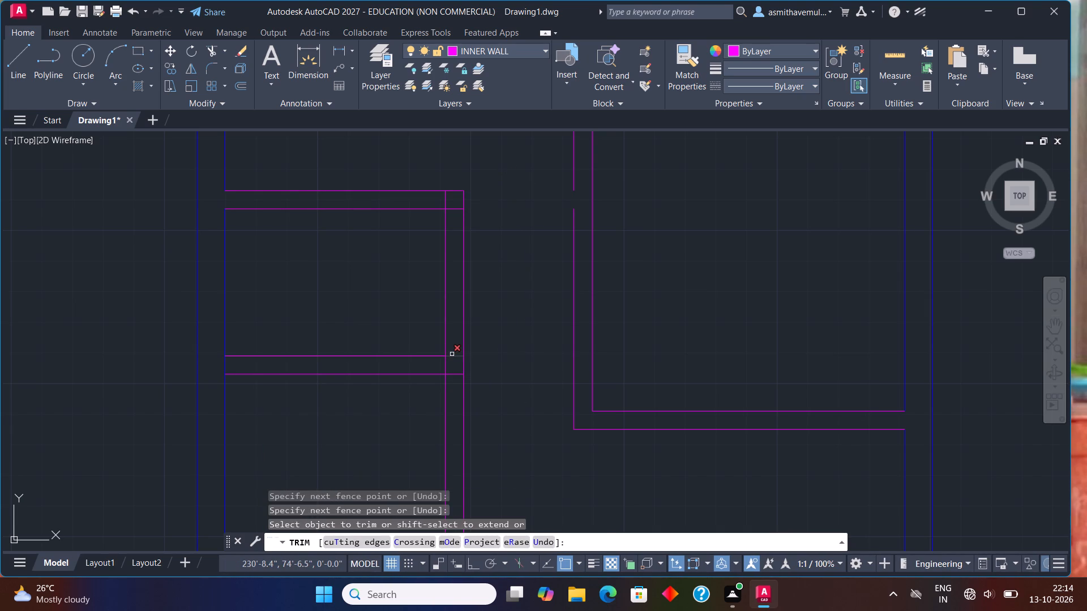
Trim the leftover crossing lines where the new vertical partition meets the small room's upper and lower walls.
drag(452, 354, 452, 365)
drag(451, 365, 425, 362)
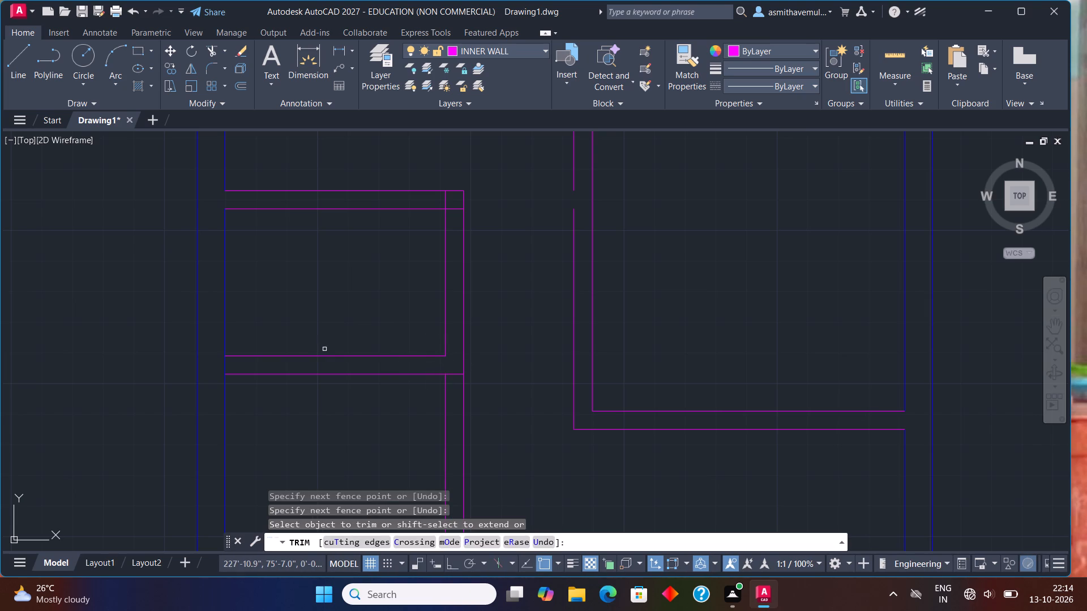
drag(221, 362, 237, 363)
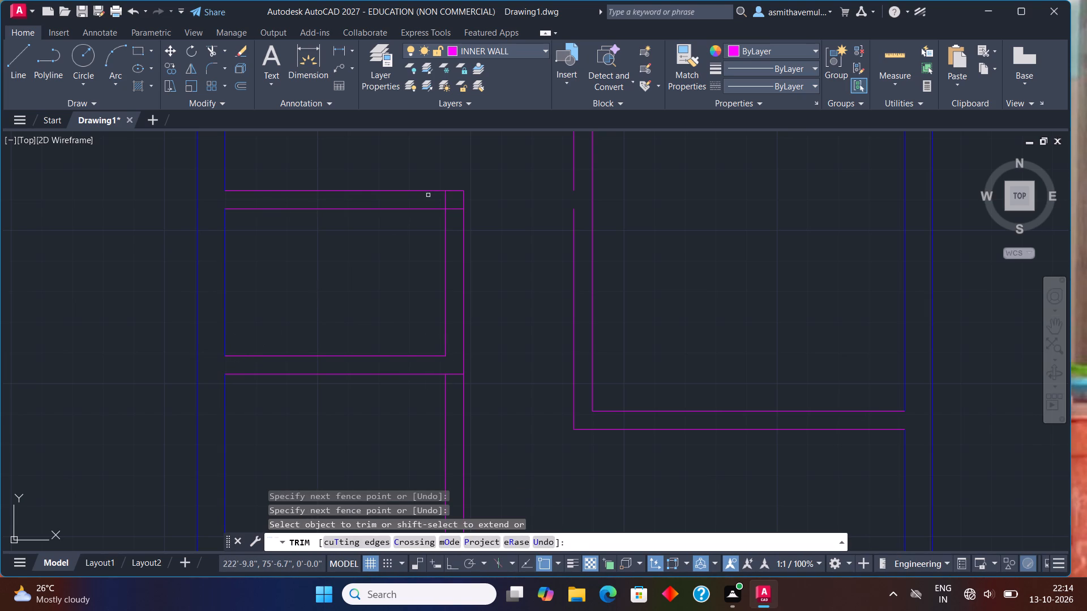
drag(430, 195, 461, 222)
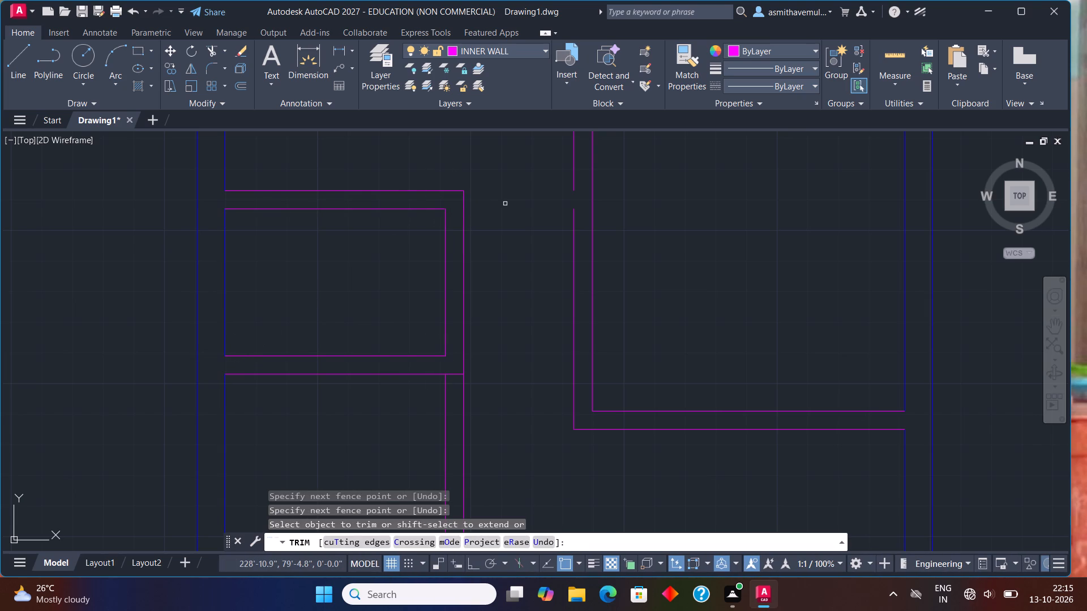
key(Escape)
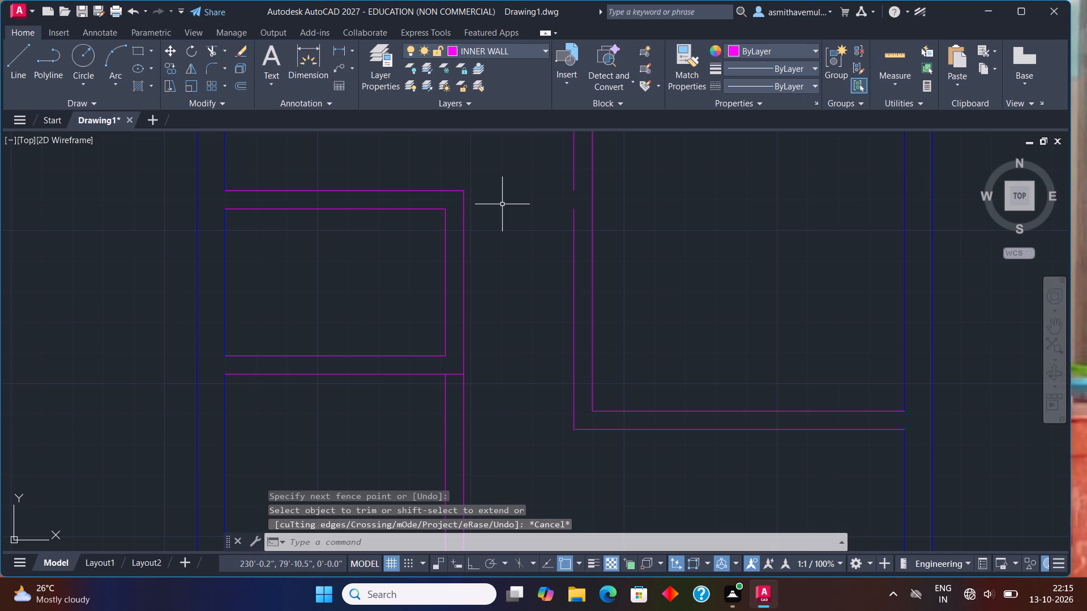
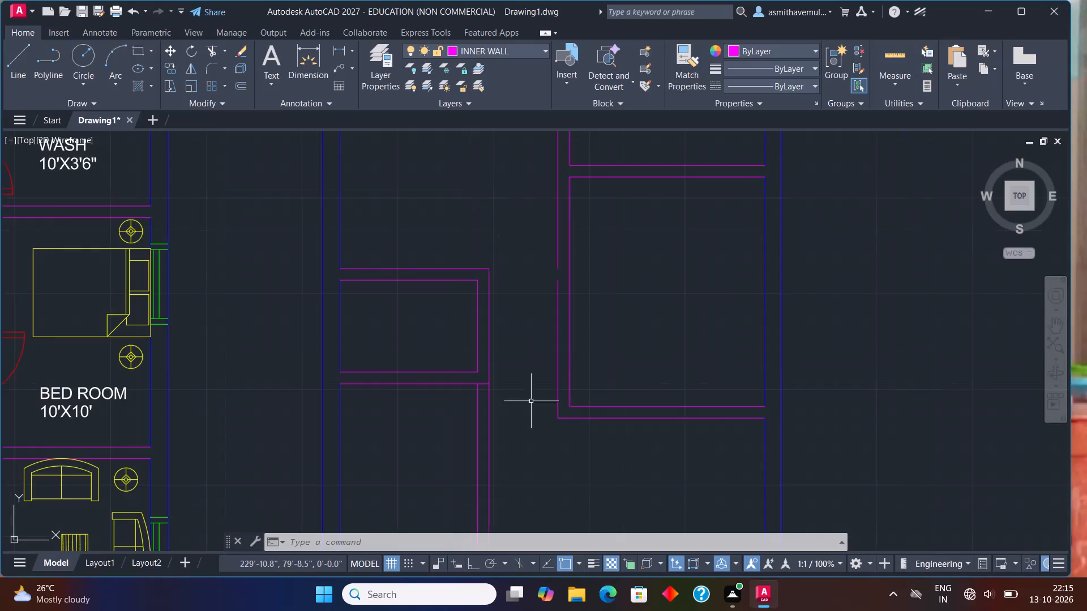
Offset the lower line of the wall beneath the small left-side room 3' downward in the new floor plan.
scroll(664, 347, down, 2)
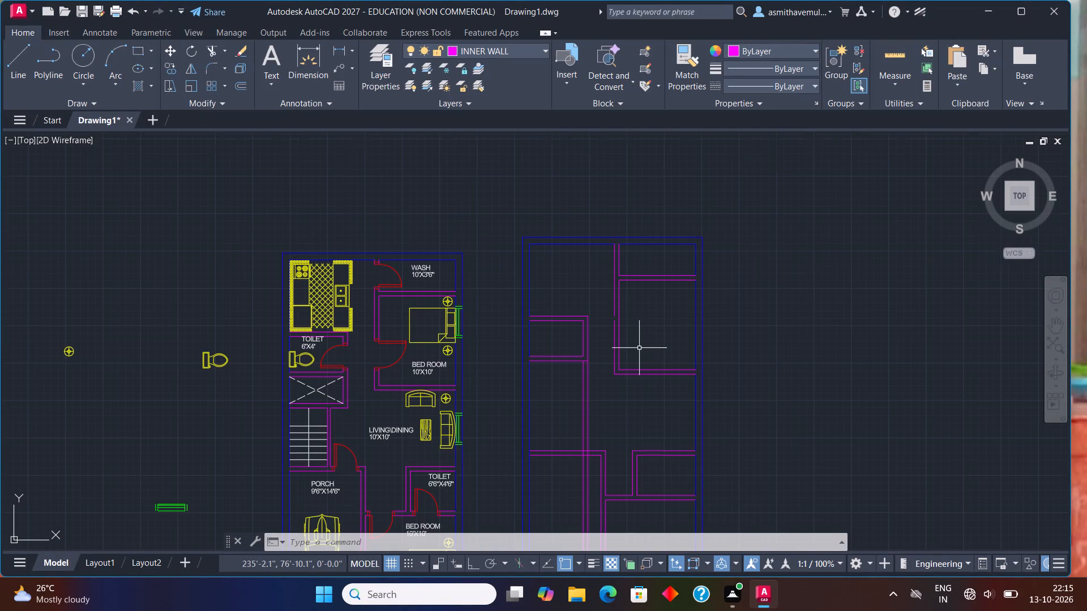
middle_drag(635, 354, 635, 307)
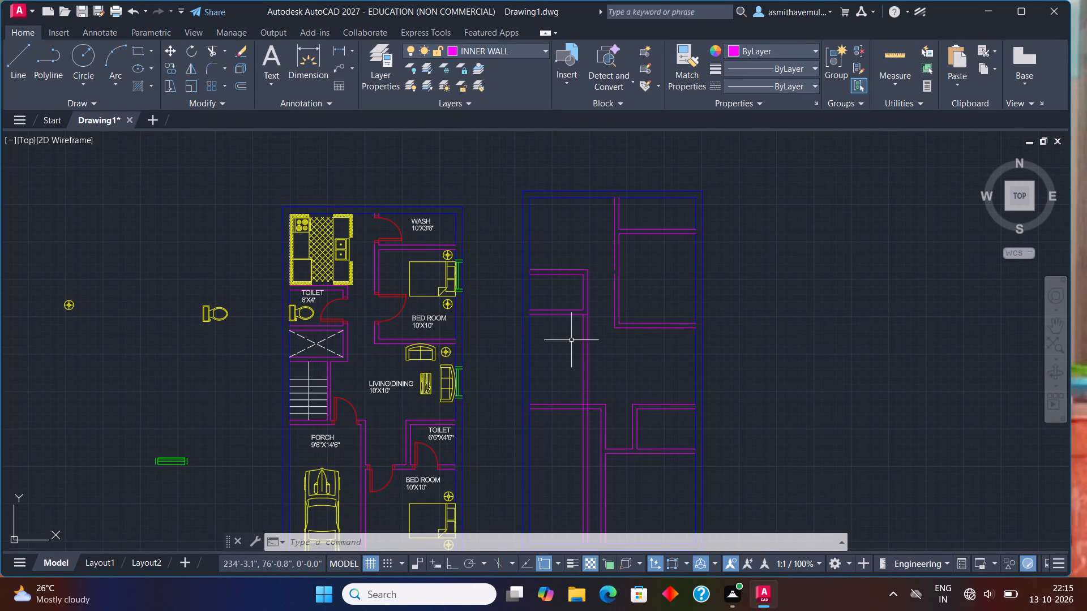
scroll(571, 340, up, 1)
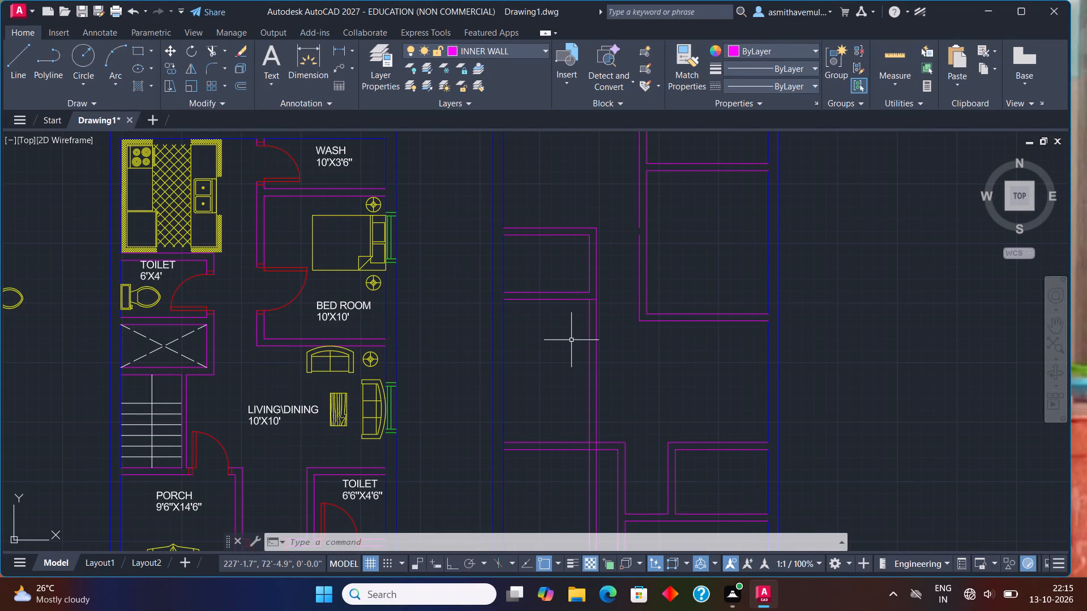
key(o)
key(Return)
text(3')
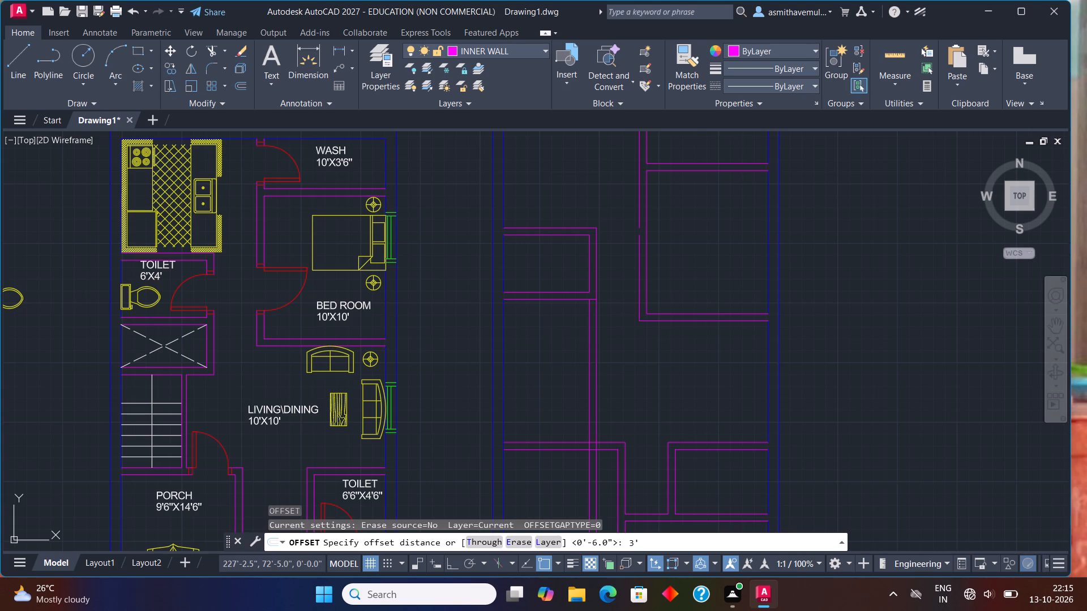
key(Return)
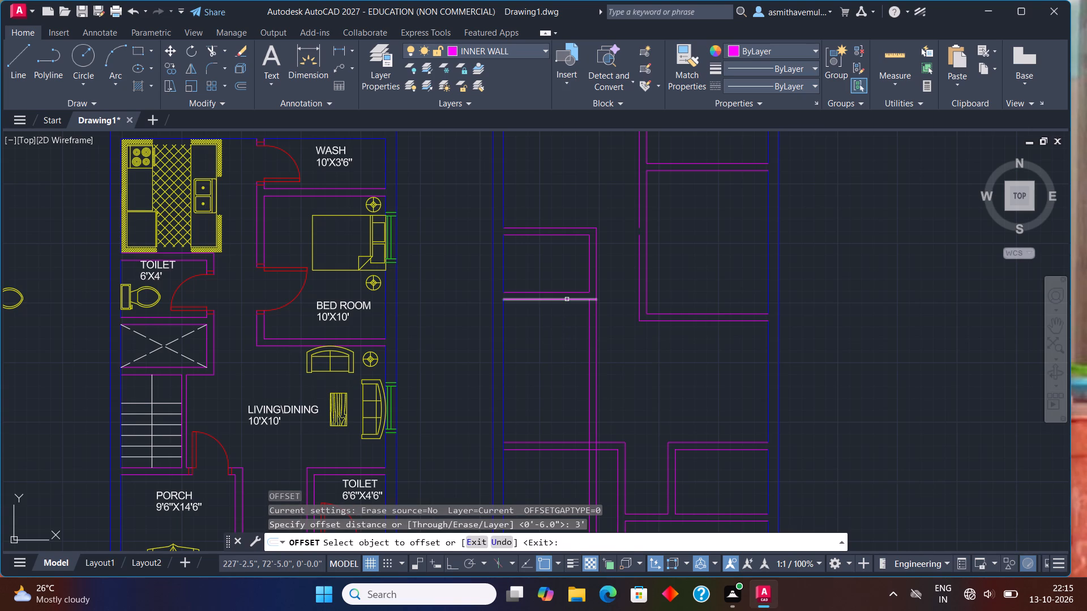
click(567, 298)
click(579, 360)
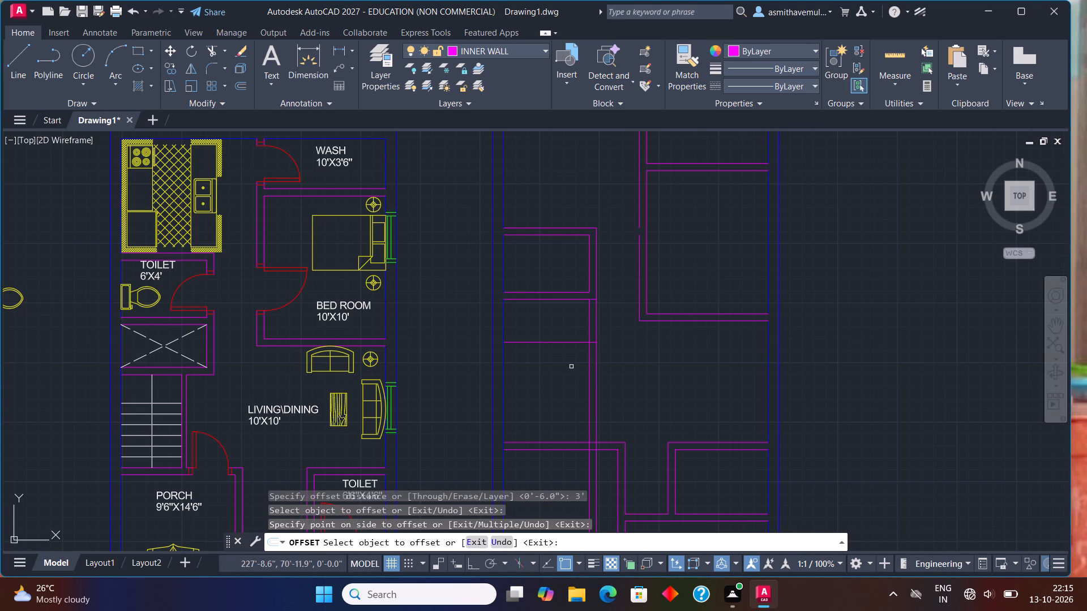
key(Escape)
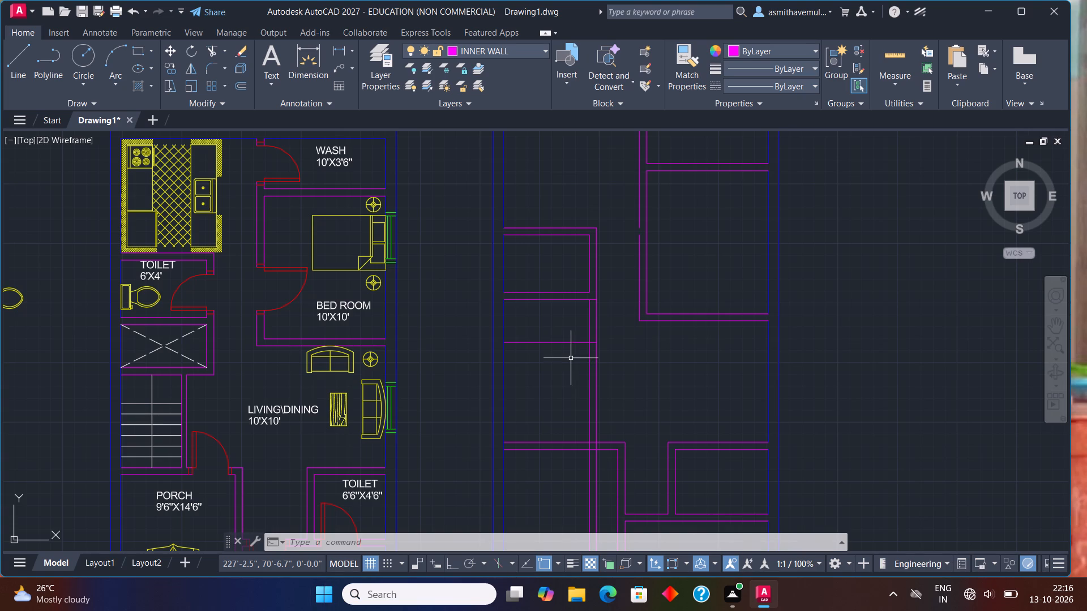
Make DOORS the current layer.
text(LA)
key(Return)
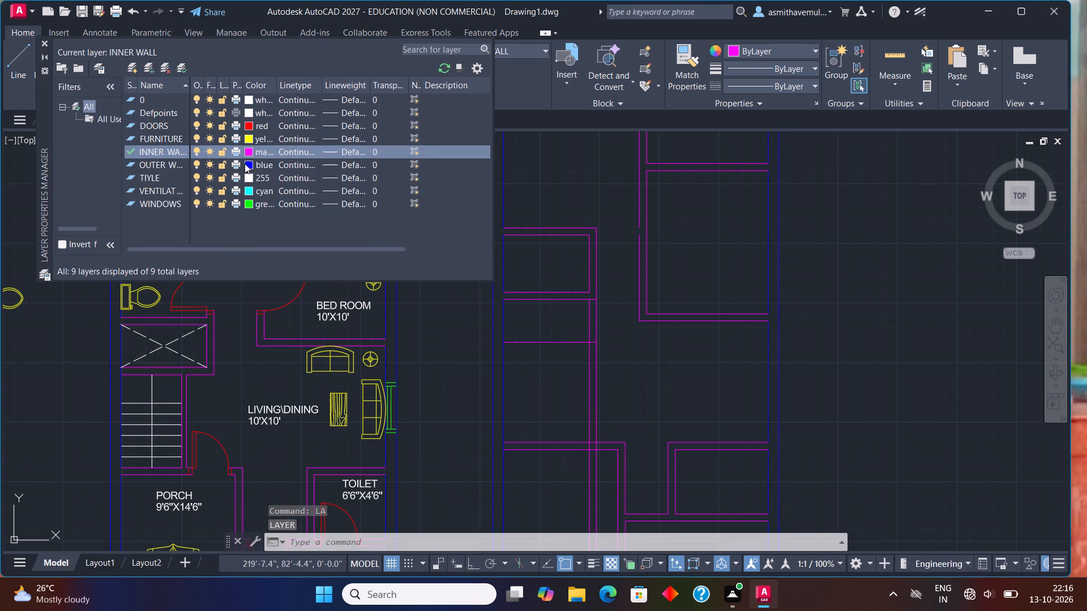
click(166, 119)
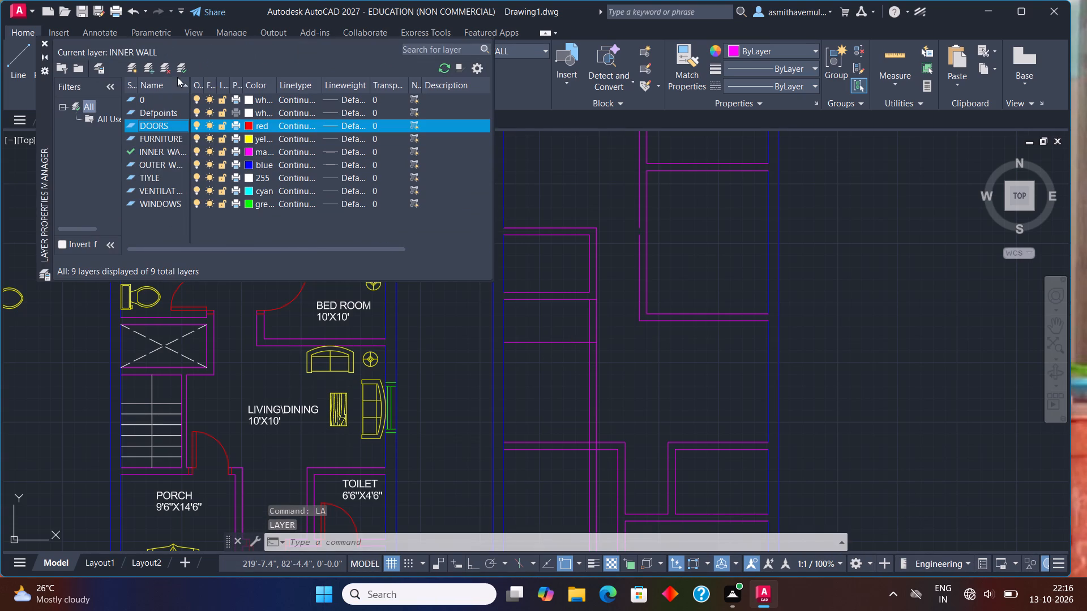
click(180, 69)
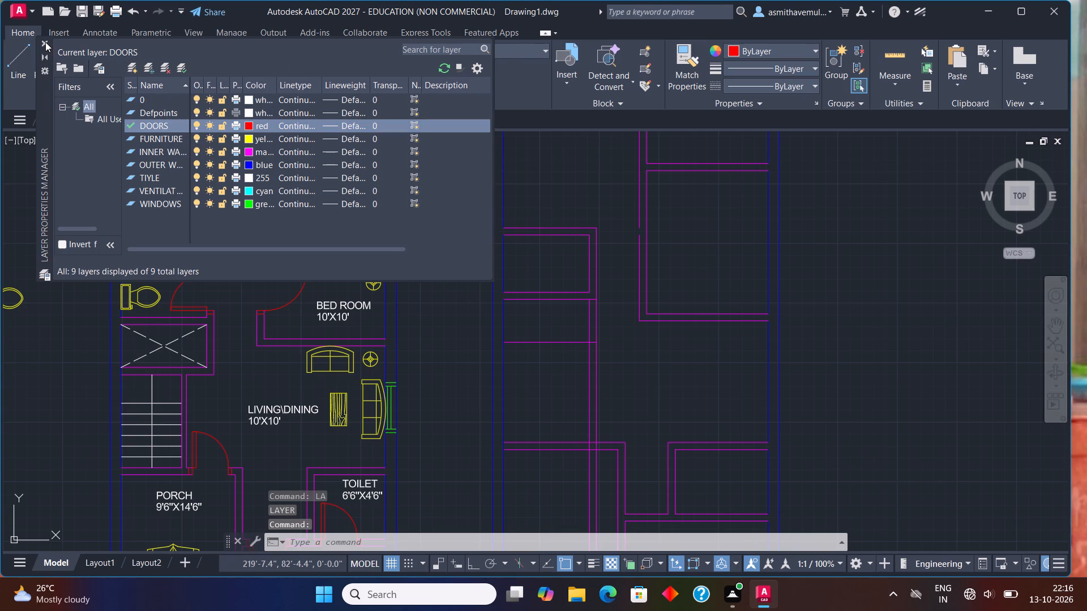
click(46, 42)
middle_drag(641, 221, 635, 326)
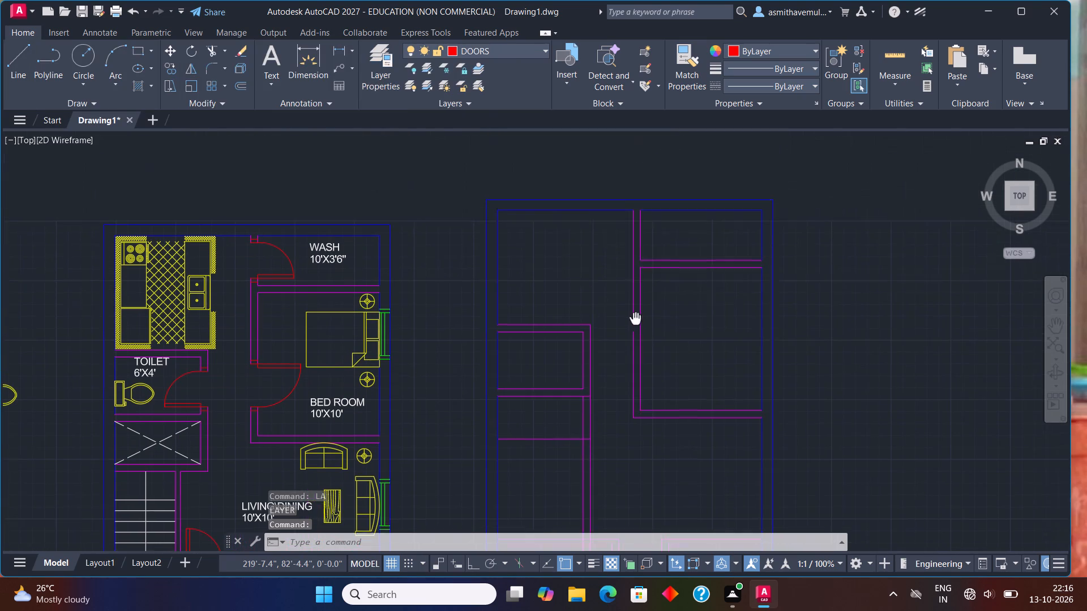
middle_drag(635, 326, 635, 339)
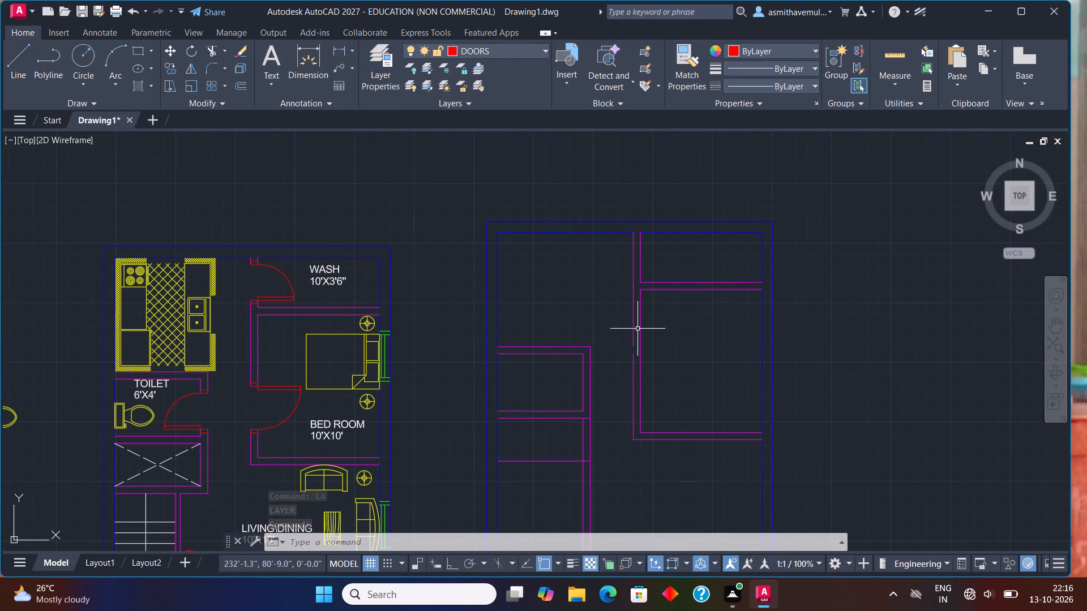
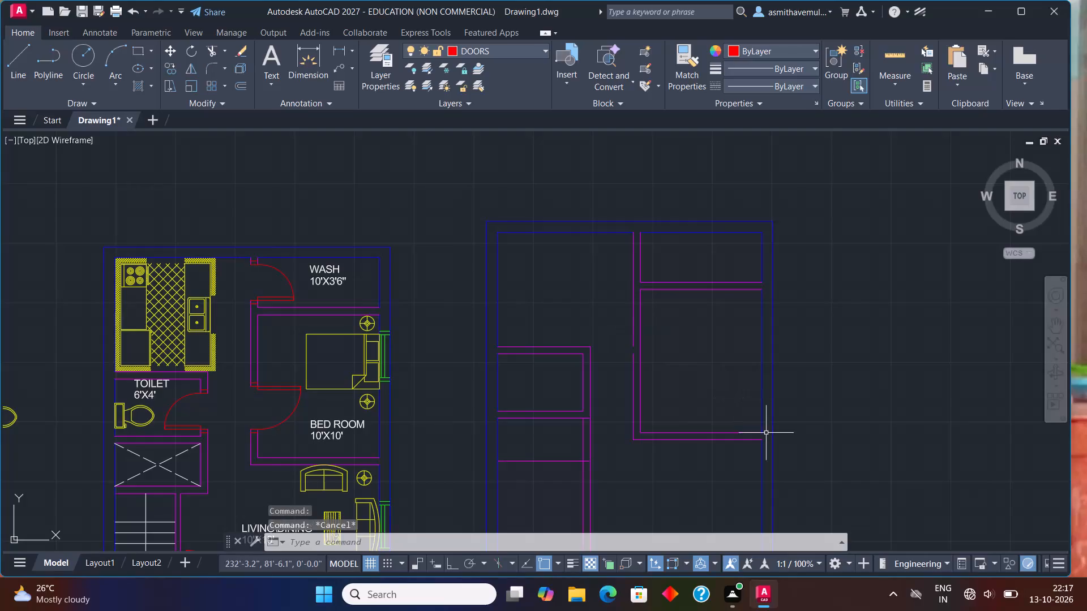
Extend the outer line of the right-hand rooms' vertical wall upward across its gap in the new floor plan.
text(EXT)
text(EN)
key(d)
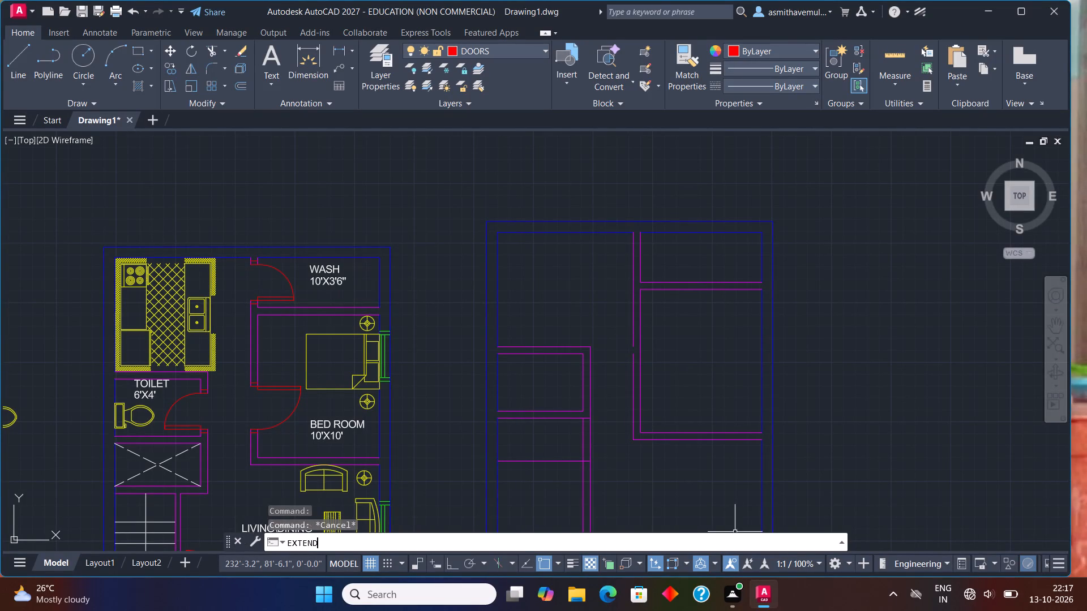
key(Return)
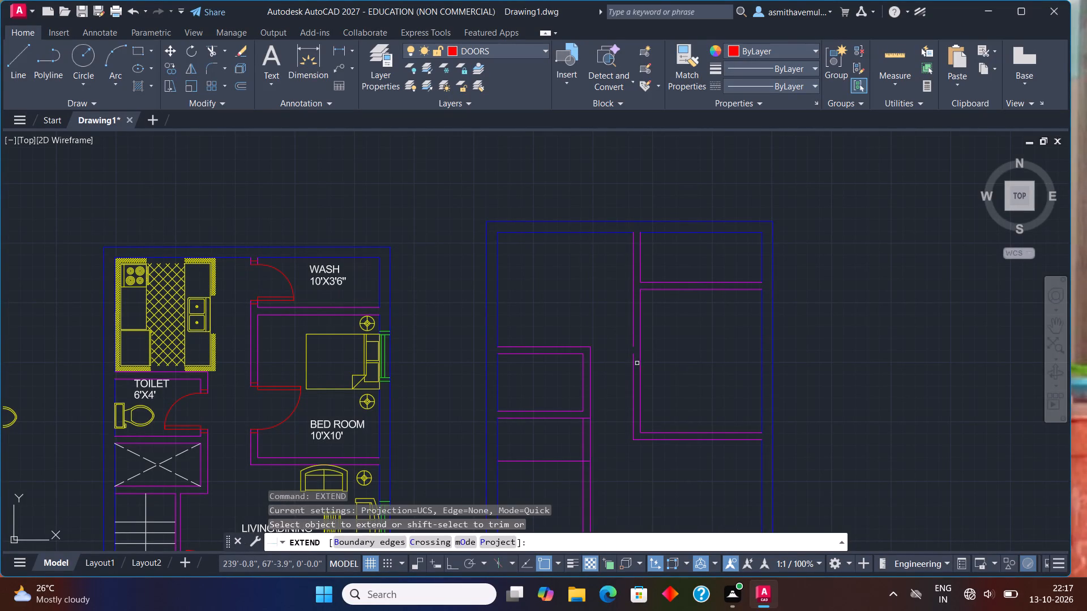
click(635, 362)
key(Escape)
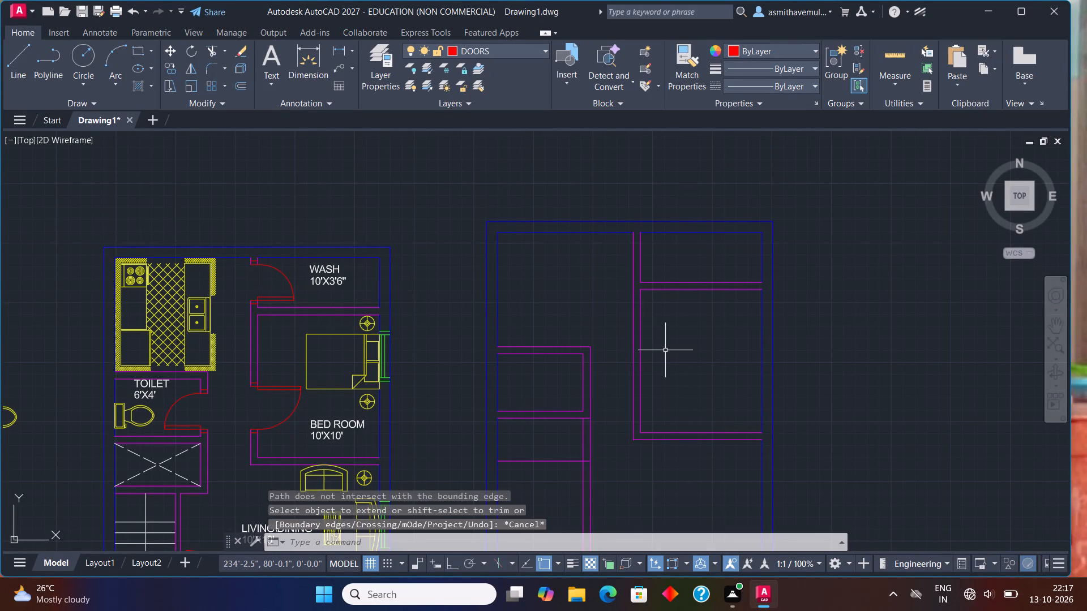
Draw a door jamb line across the upper-right room's left wall, starting 3" above the room's lower inside corner.
key(l)
key(Return)
text(FROM)
key(Return)
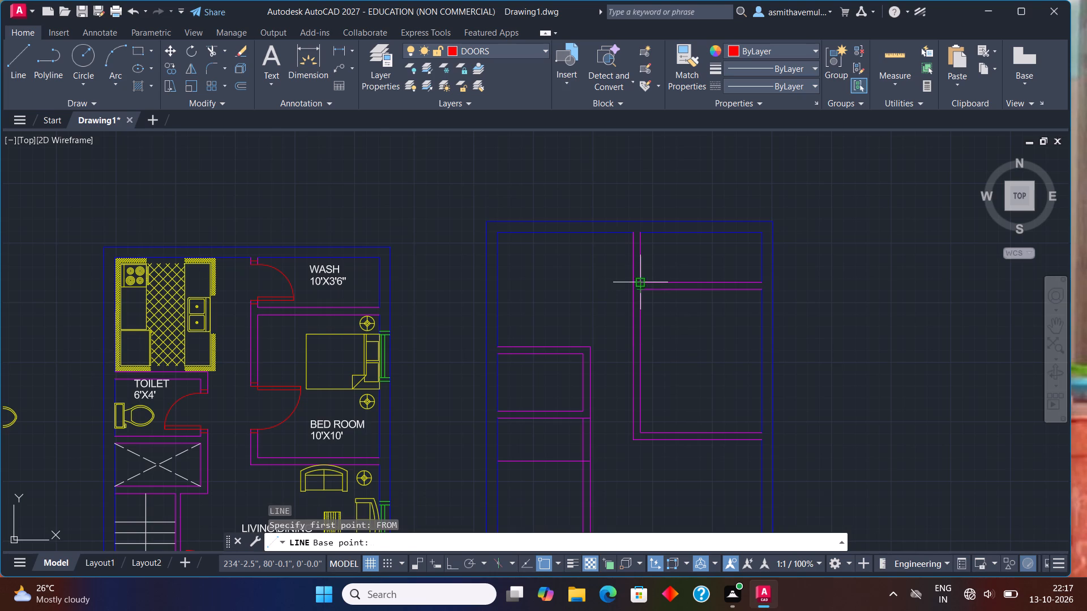
click(641, 280)
text(@0,3)
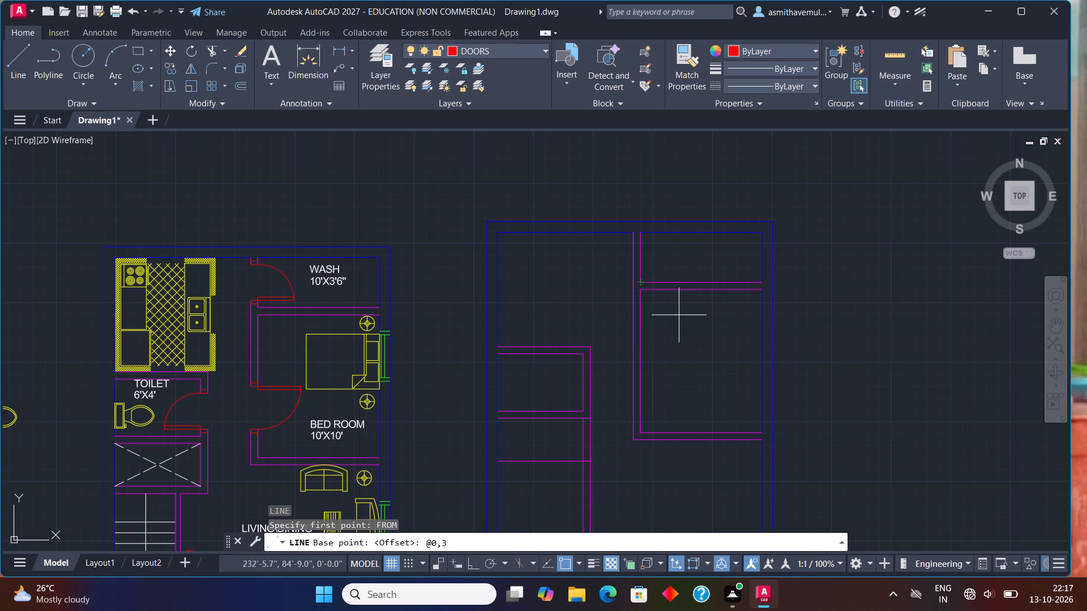
key(shift+quotedbl)
key(Return)
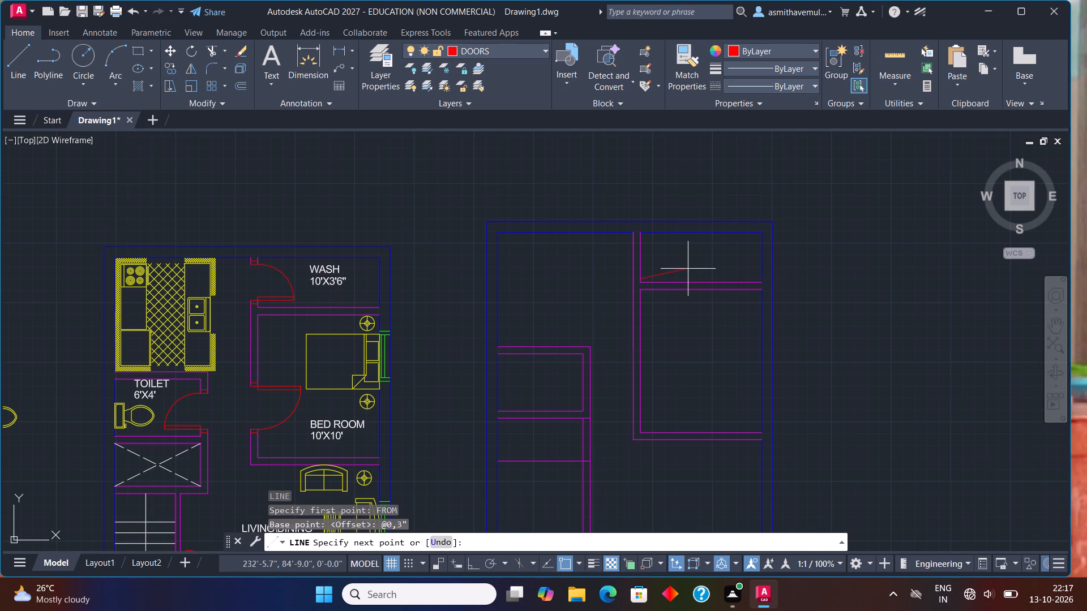
scroll(688, 266, up, 1)
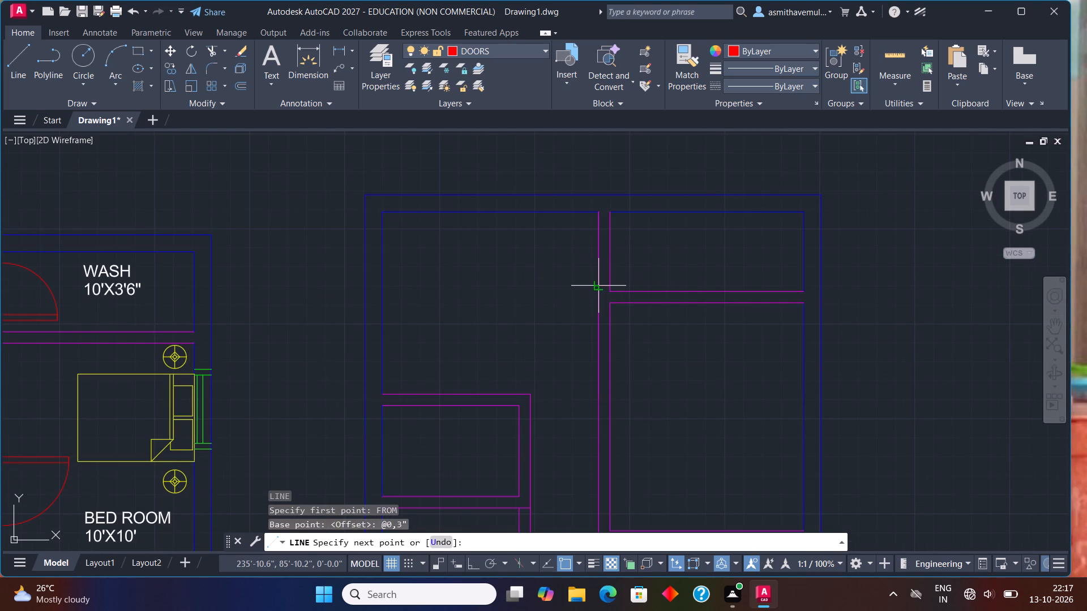
click(598, 286)
key(Escape)
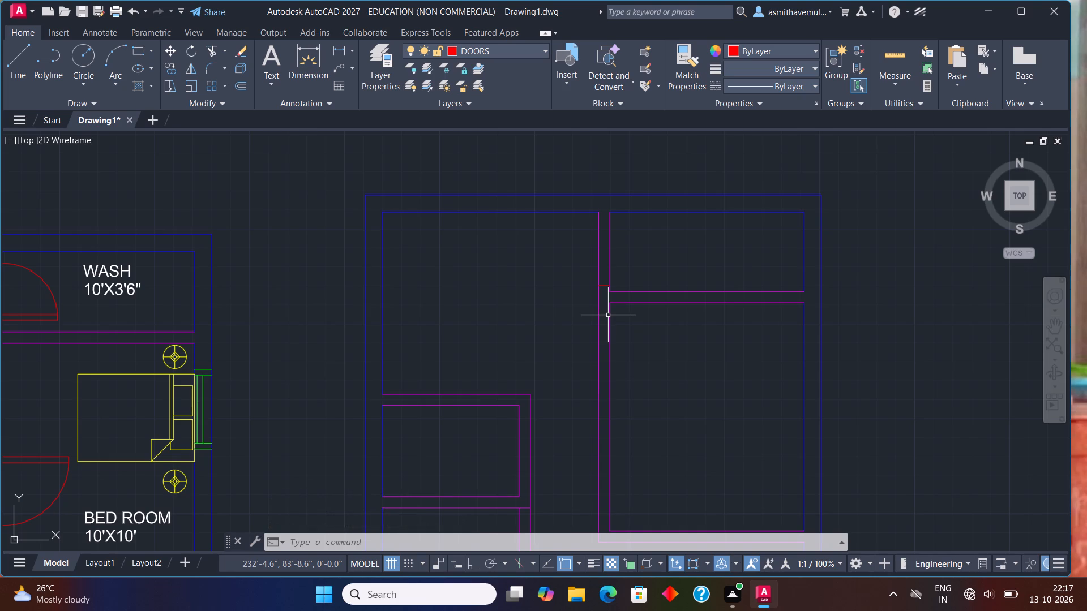
Offset the jamb line 3" upward within the upper-right room's left wall.
key(0)
key(BackSpace)
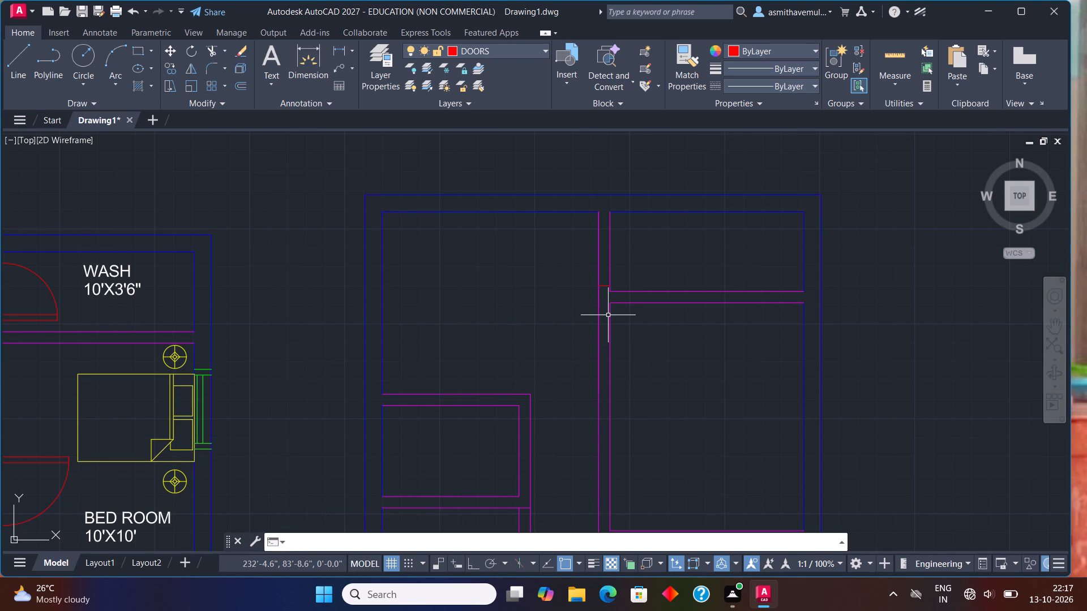
key(o)
key(Return)
key(3)
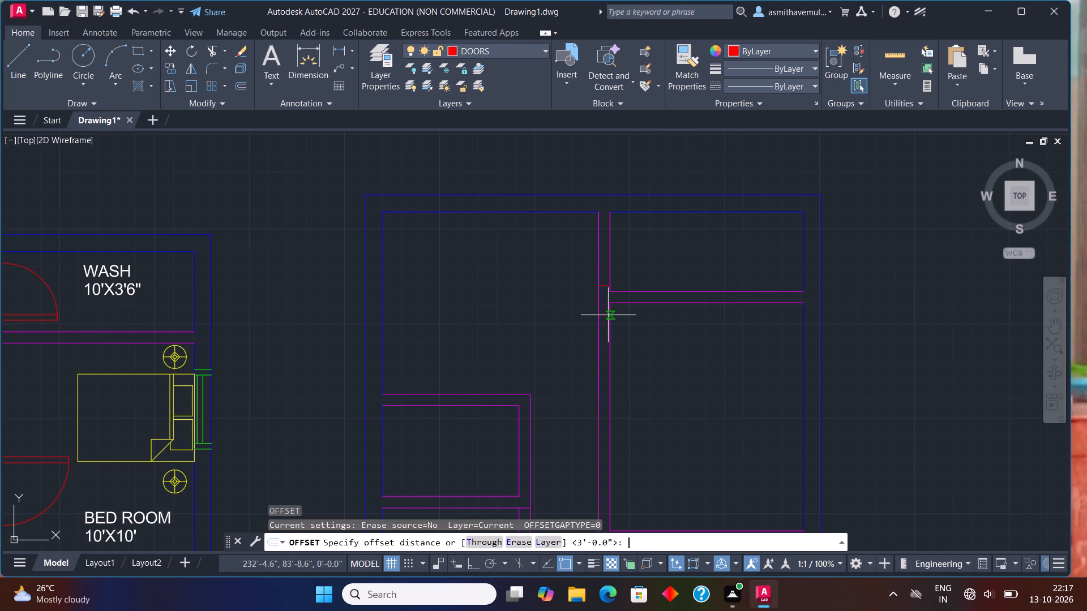
key(shift+quotedbl)
key(Return)
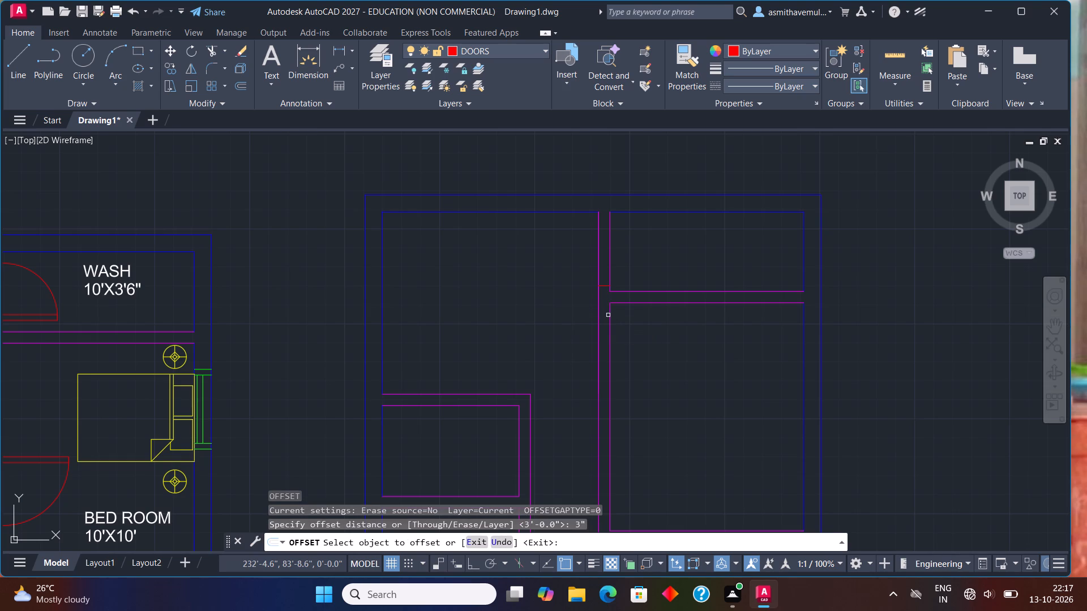
scroll(610, 314, up, 1)
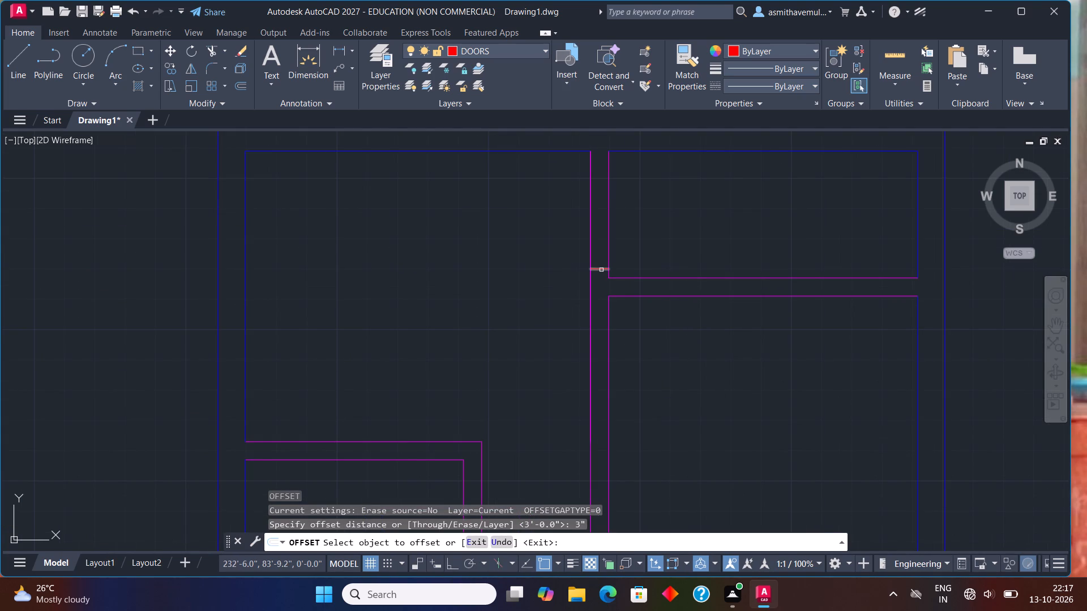
click(601, 269)
click(607, 248)
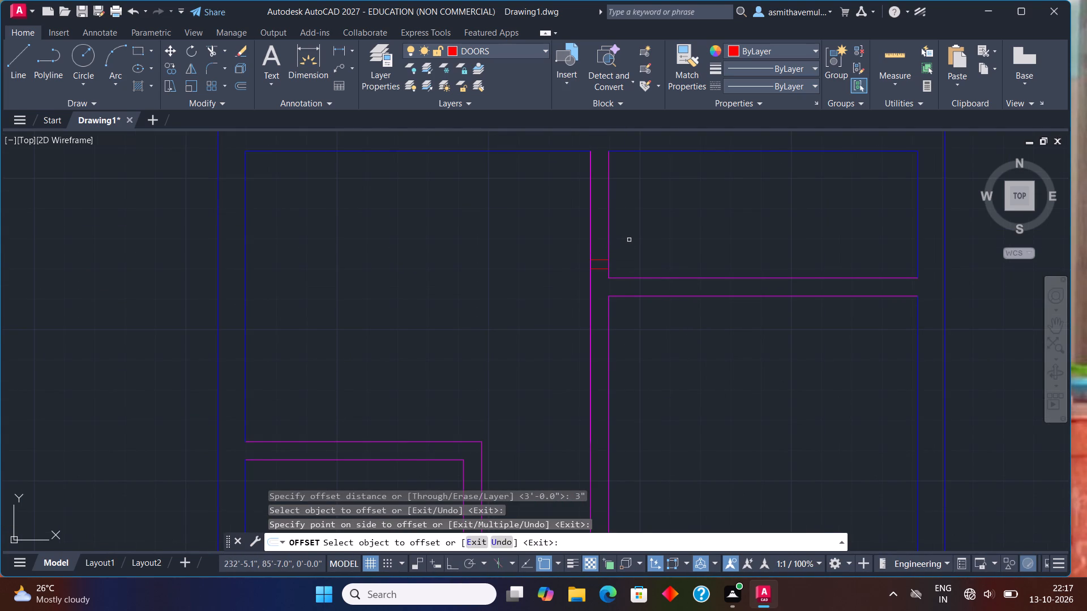
middle_drag(626, 242, 646, 291)
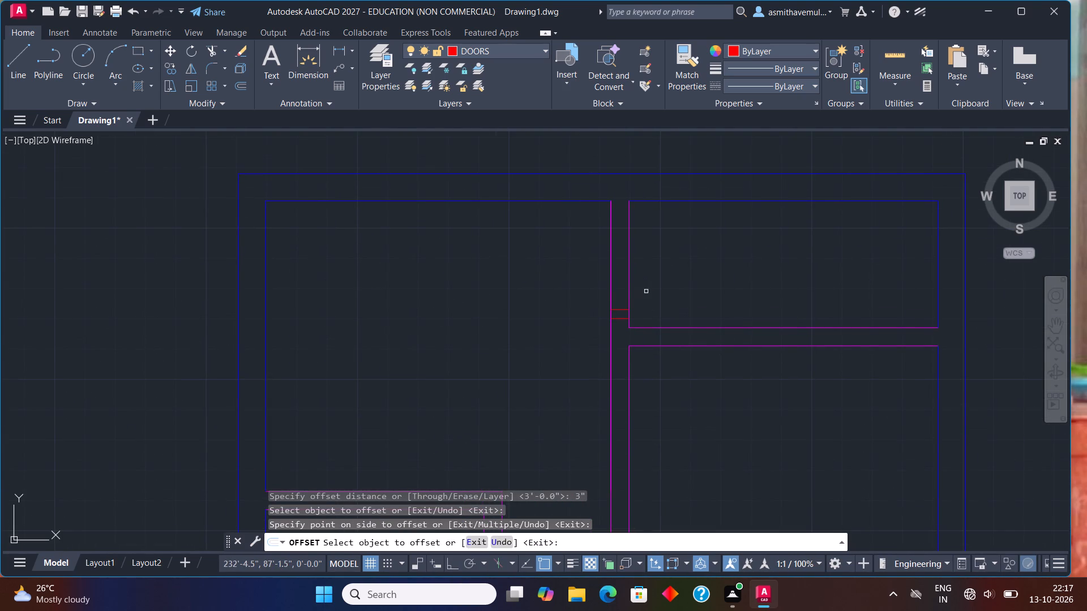
key(Escape)
Offset the upper jamb line 2'6" upward to mark the other side of the upper-right room's door opening.
key(o)
key(Return)
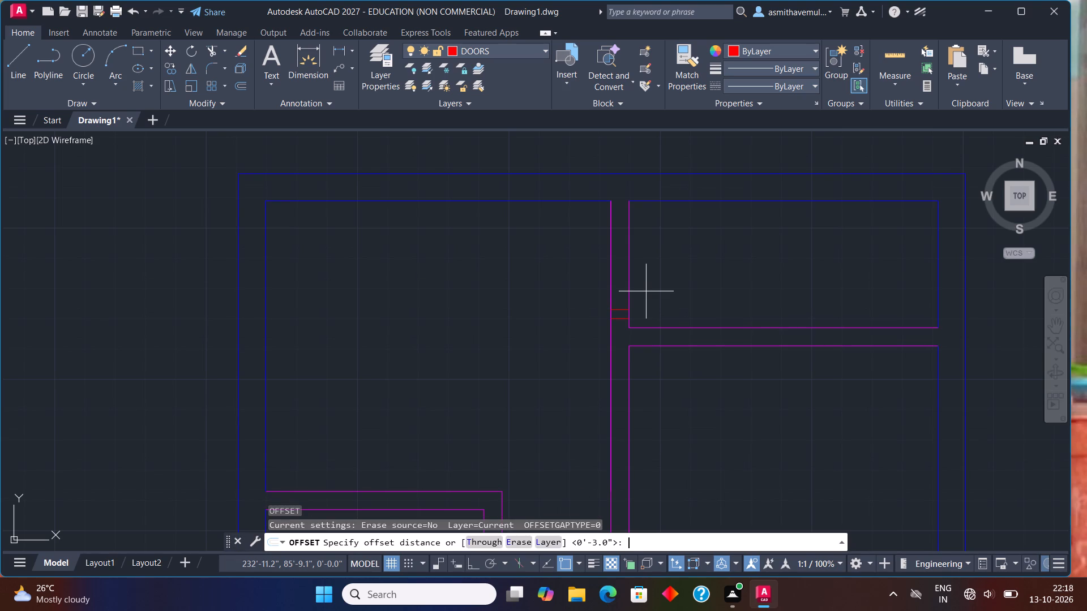
text(2'6")
key(Return)
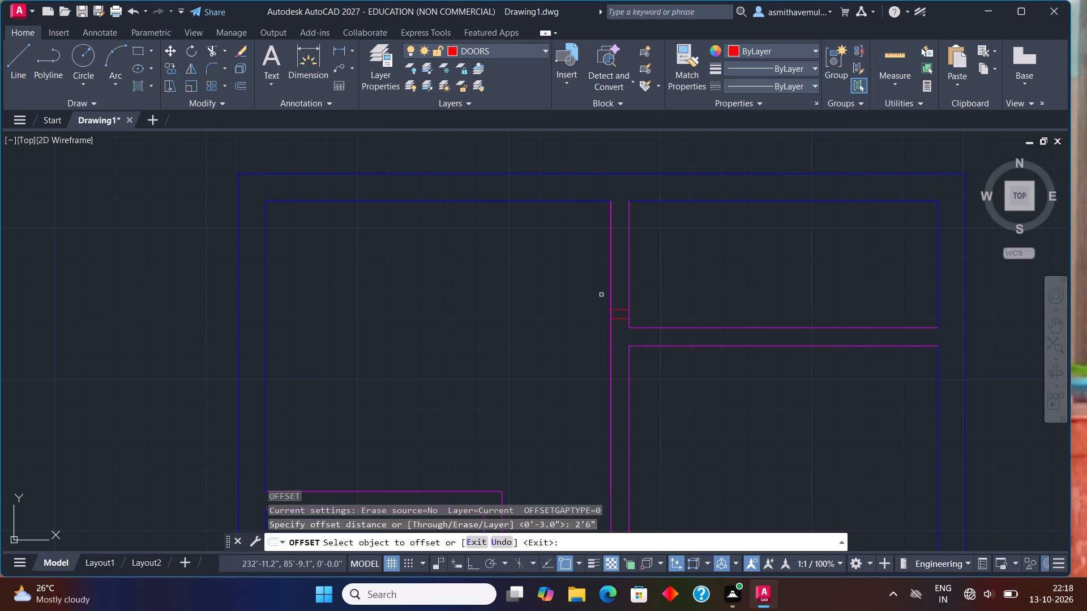
scroll(606, 295, up, 1)
click(624, 319)
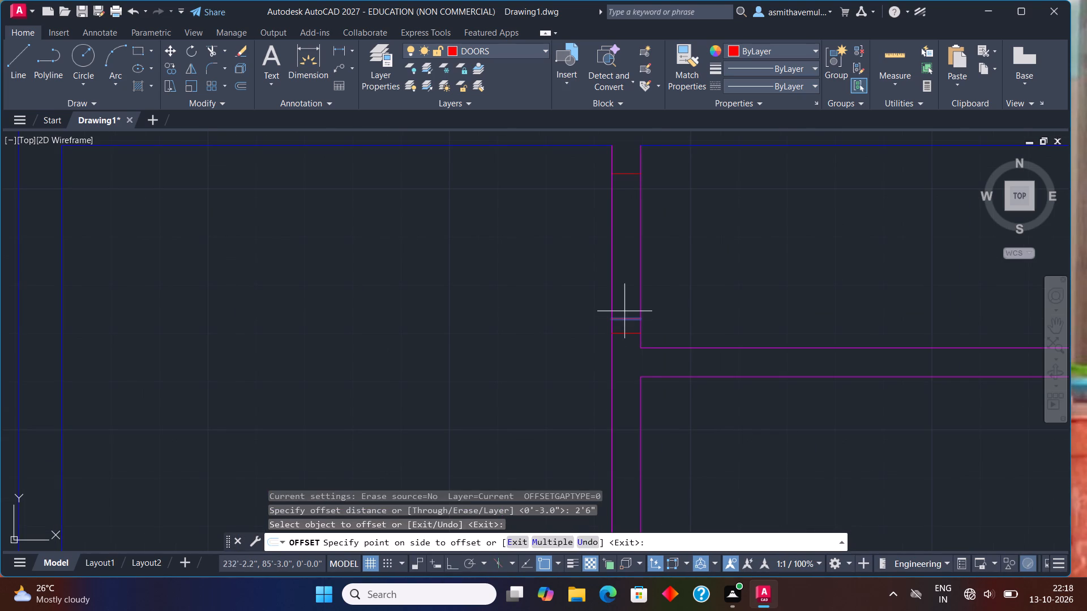
click(626, 273)
key(Escape)
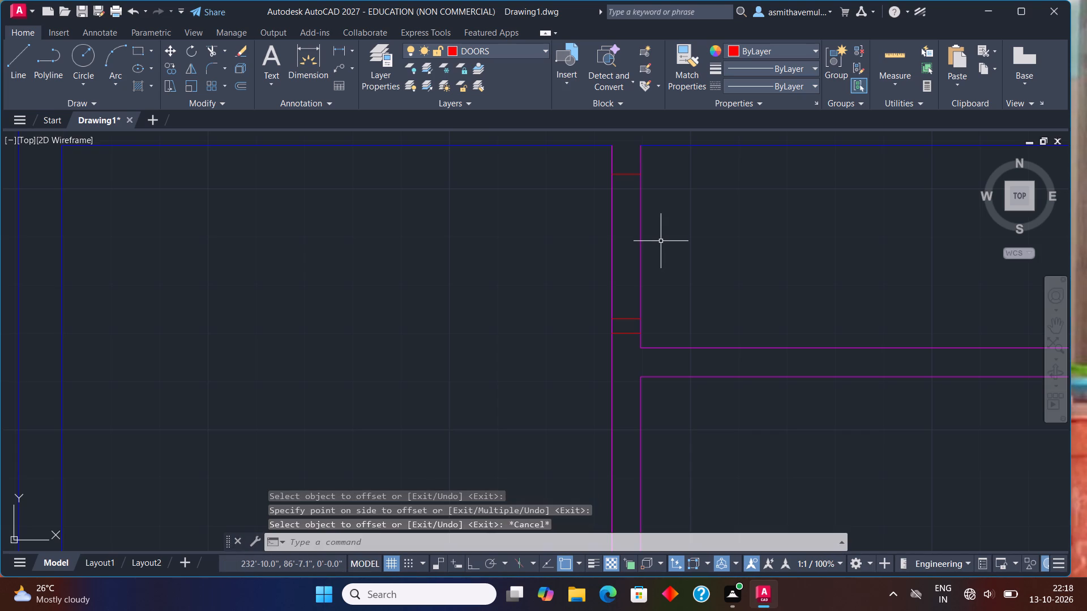
Offset the door opening's topmost line 3" upward to form the upper jamb.
key(o)
key(Return)
key(3)
key(shift+quotedbl)
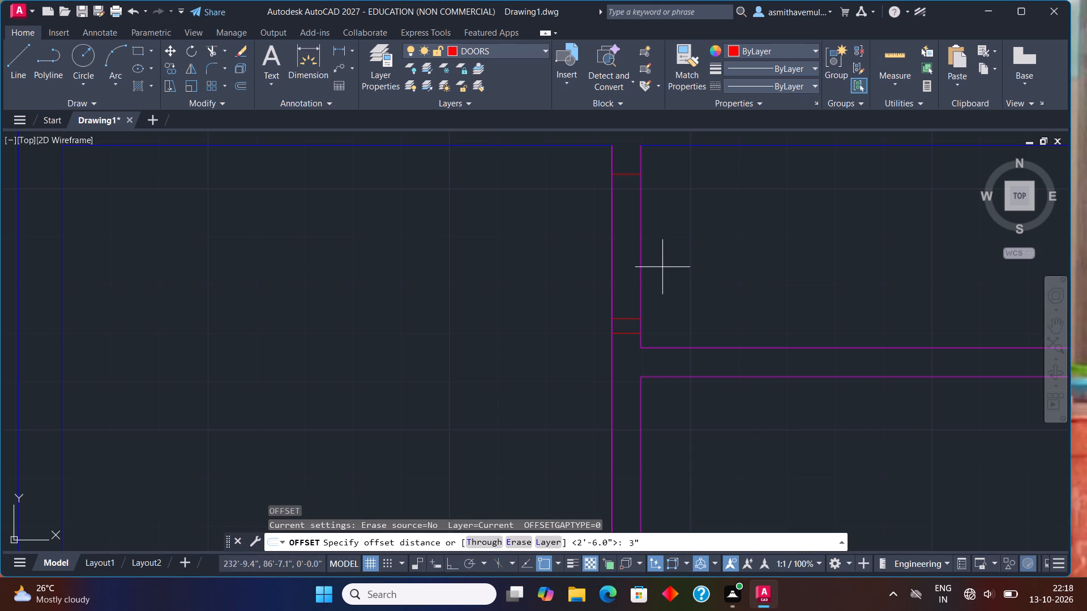
key(Return)
middle_drag(641, 264, 647, 360)
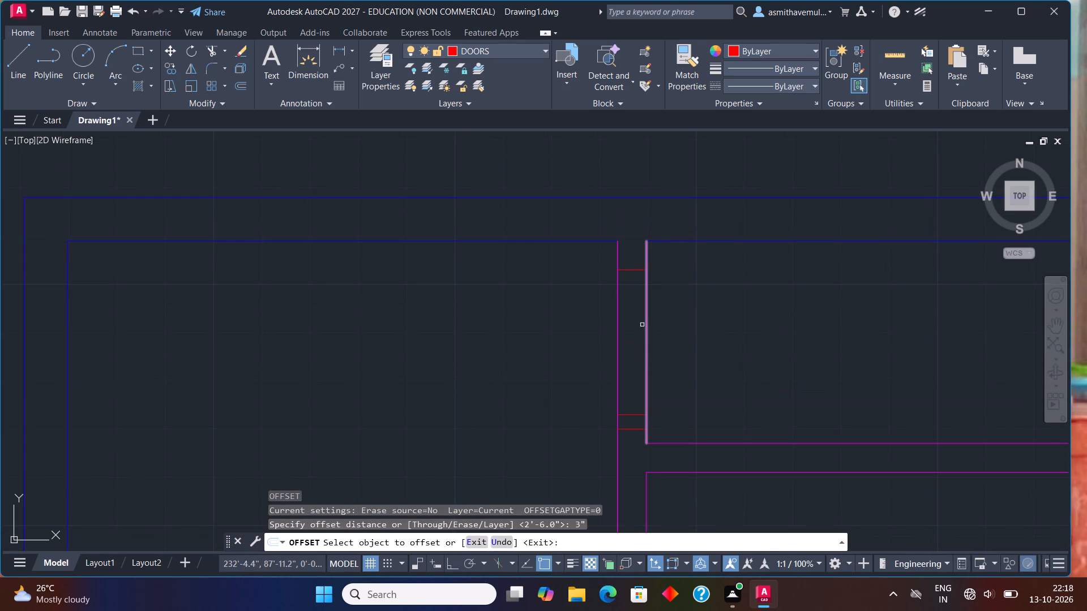
click(633, 269)
click(633, 255)
key(Escape)
Trim both wall lines between the two jambs to open the upper-right room's doorway.
scroll(673, 301, down, 2)
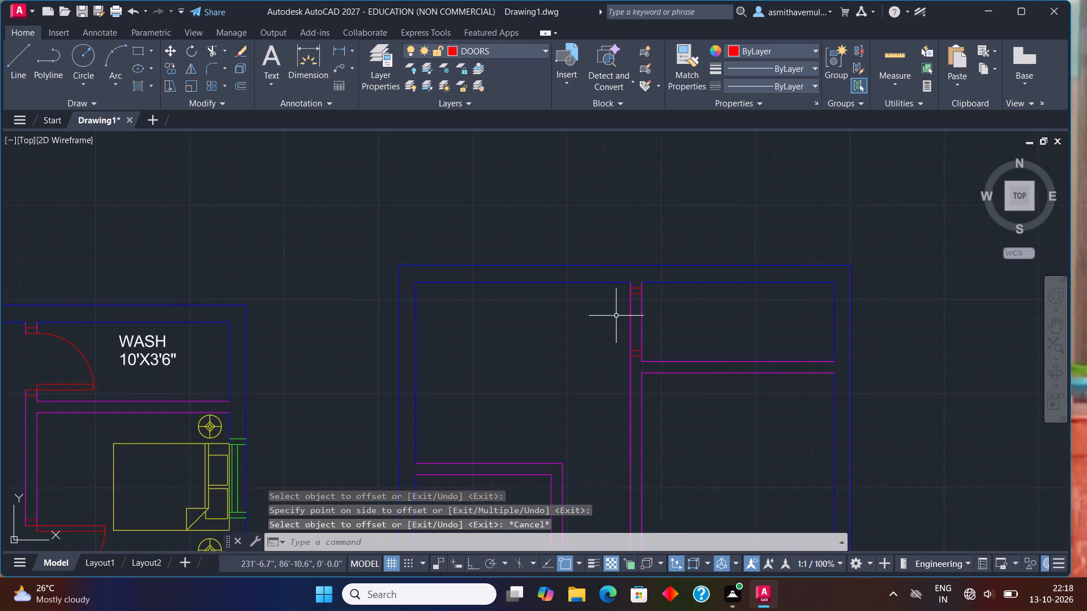
scroll(606, 319, down, 1)
scroll(611, 330, up, 2)
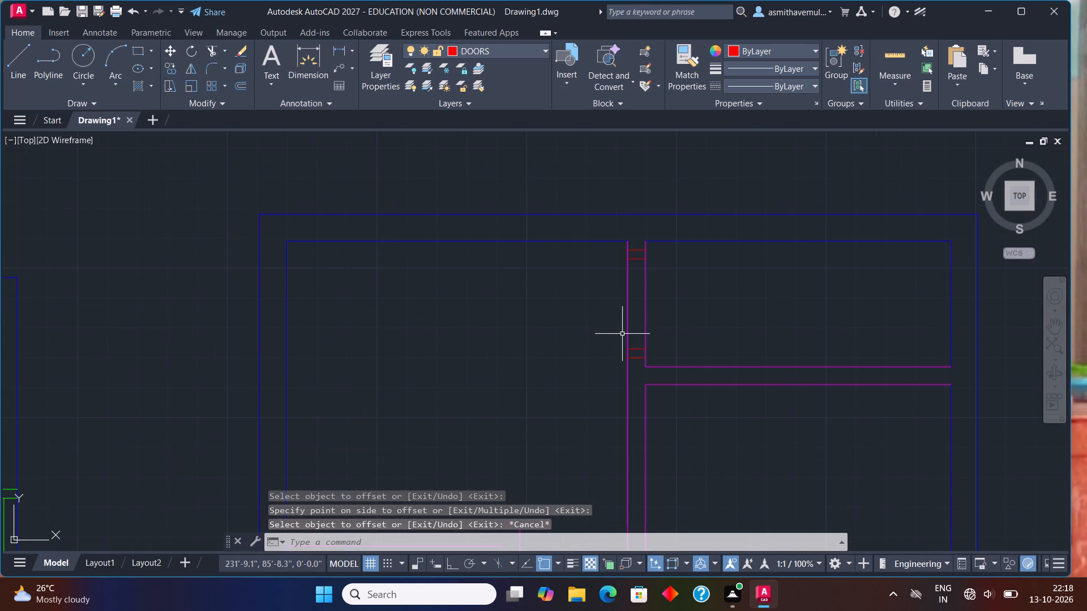
text(TR)
key(i)
key(m)
key(Return)
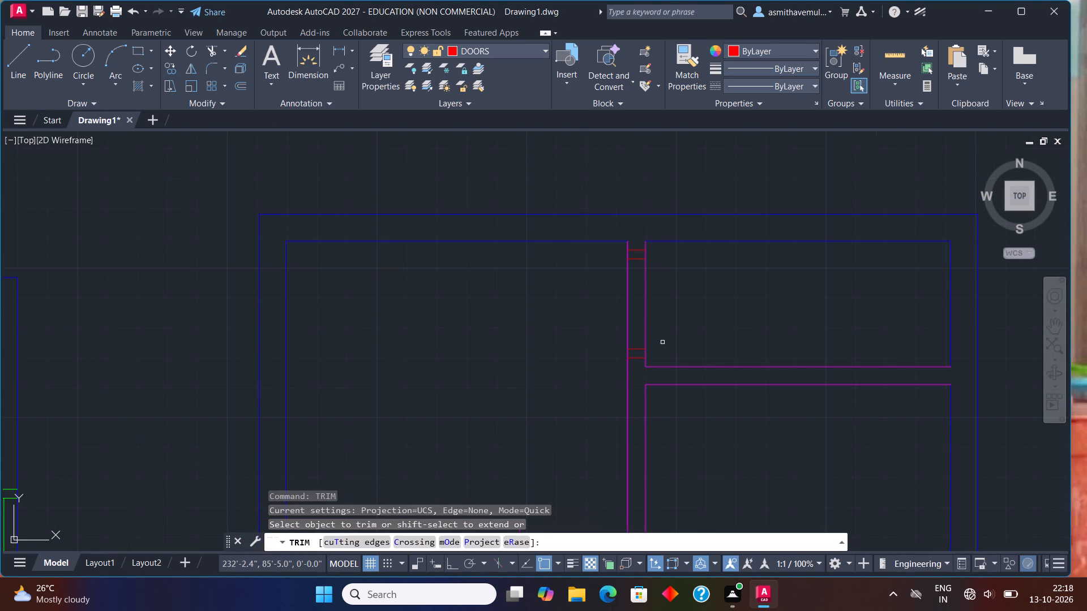
drag(665, 333, 566, 319)
key(Escape)
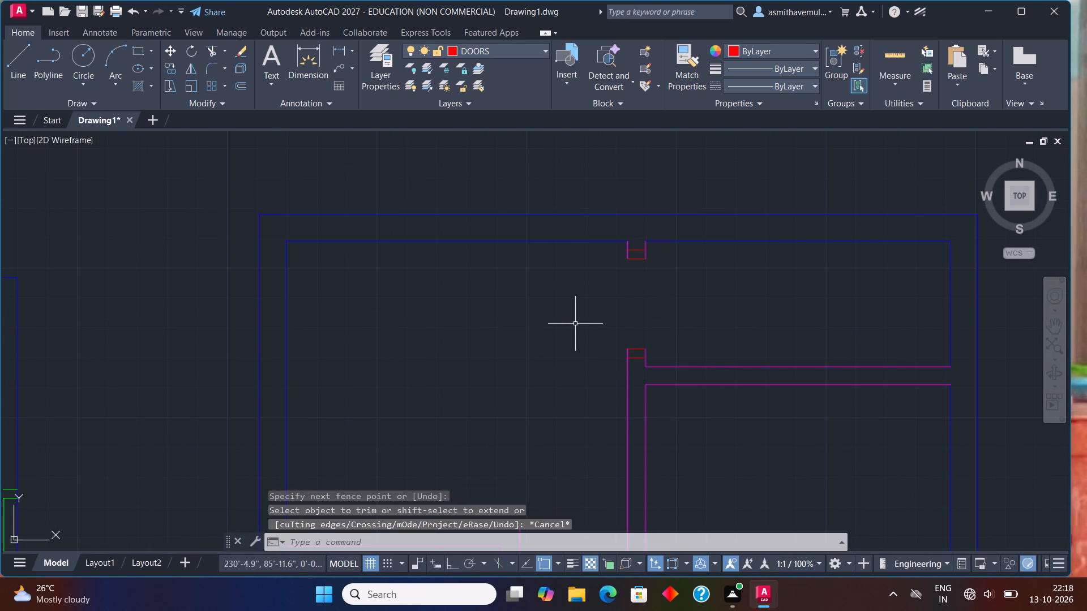
Draw a 2'6" by 3" door leaf rectangle from the lower jamb's top inside corner, extending right into the upper-right room.
text(RE)
key(c)
key(Return)
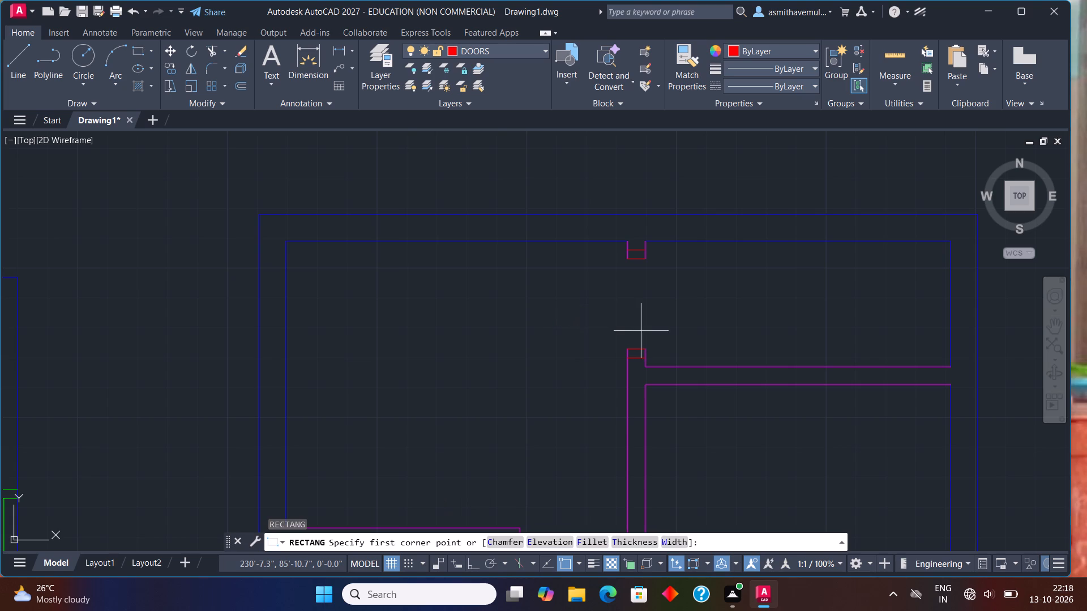
click(643, 351)
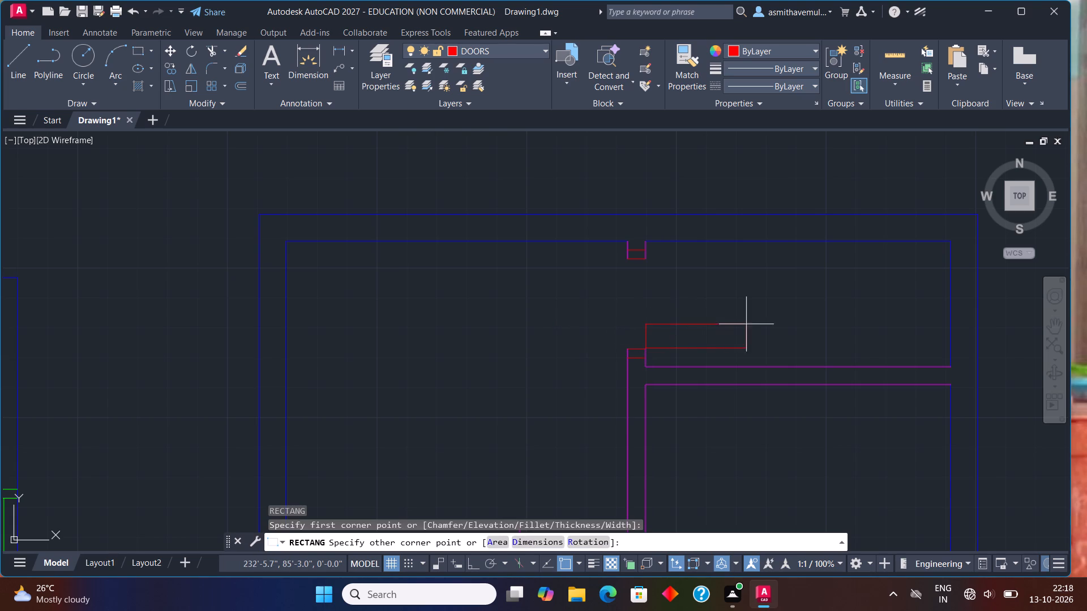
key(d)
key(Return)
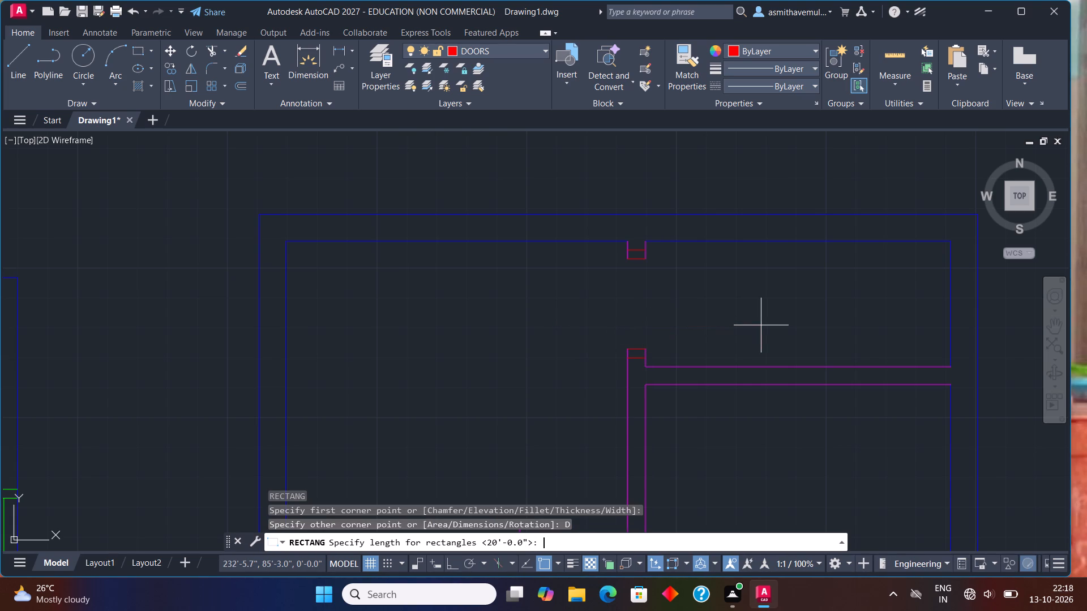
key(3)
key(BackSpace)
text(2')
key(6)
key(shift+quotedbl)
key(Return)
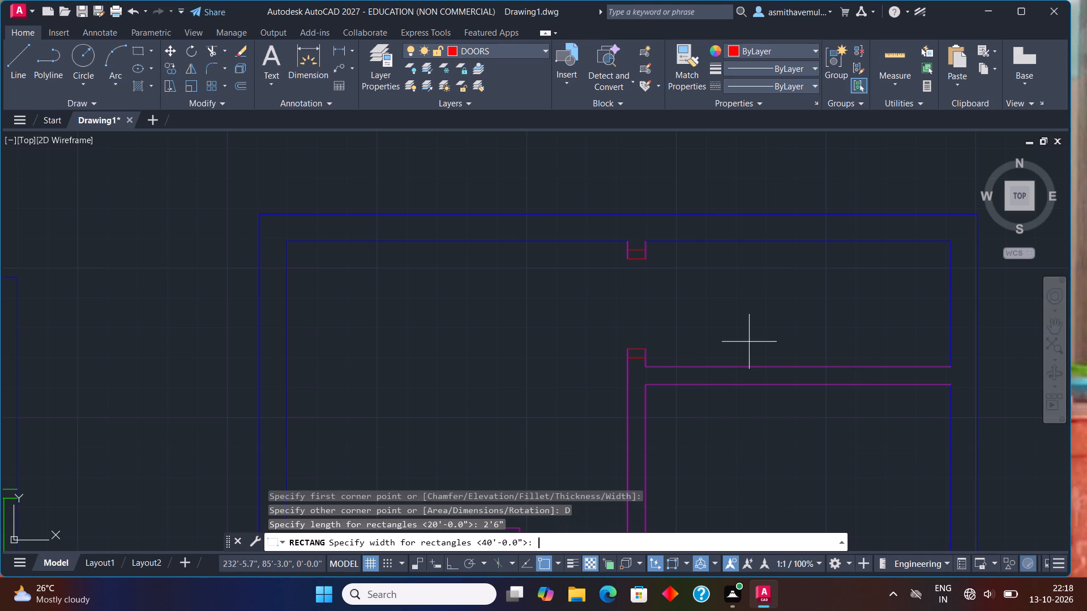
key(3)
key(shift+quotedbl)
key(Return)
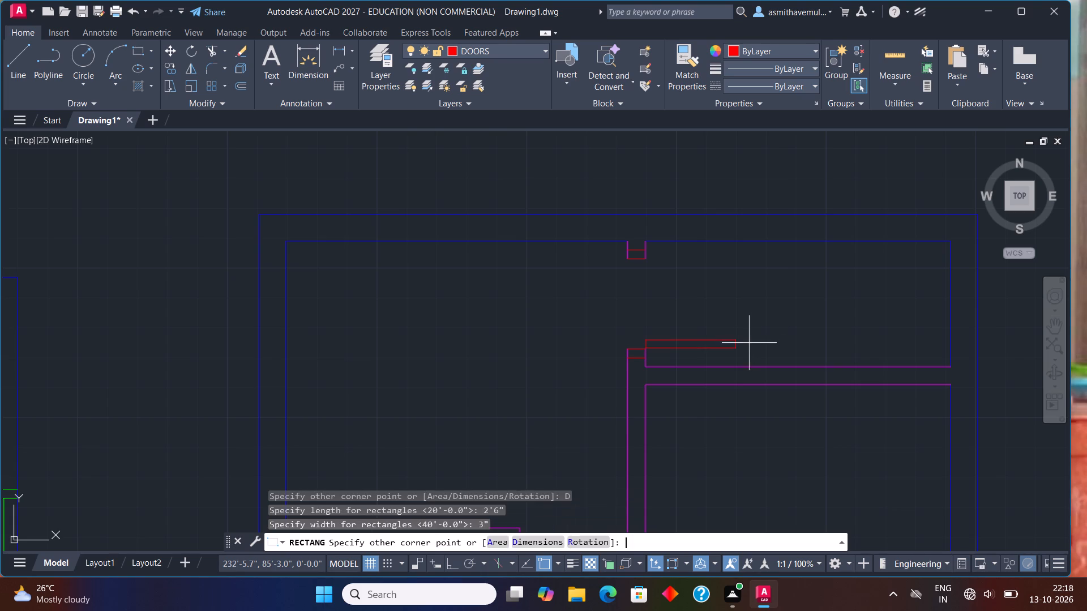
click(749, 343)
Draw the door swing arc from the leaf's free end to the inside corner of the upper jamb.
text(ARC)
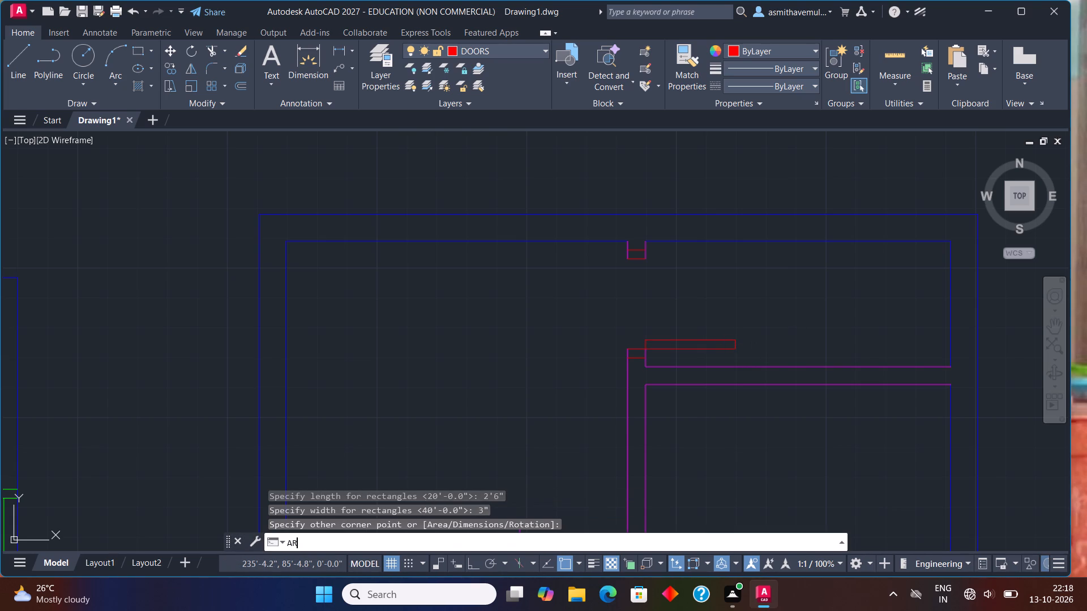
key(Return)
scroll(751, 346, up, 1)
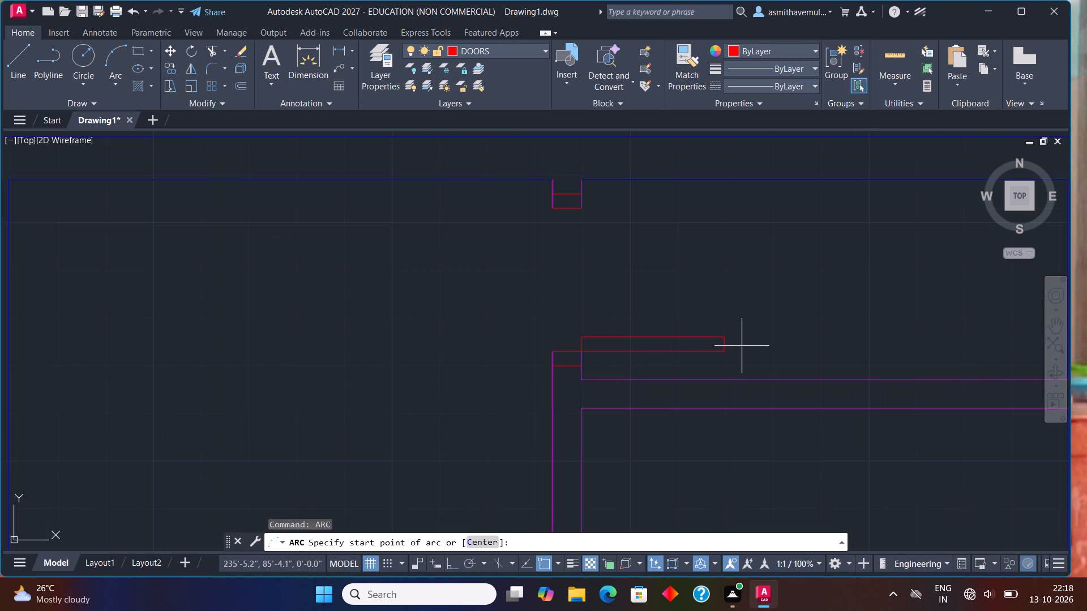
click(726, 352)
click(725, 338)
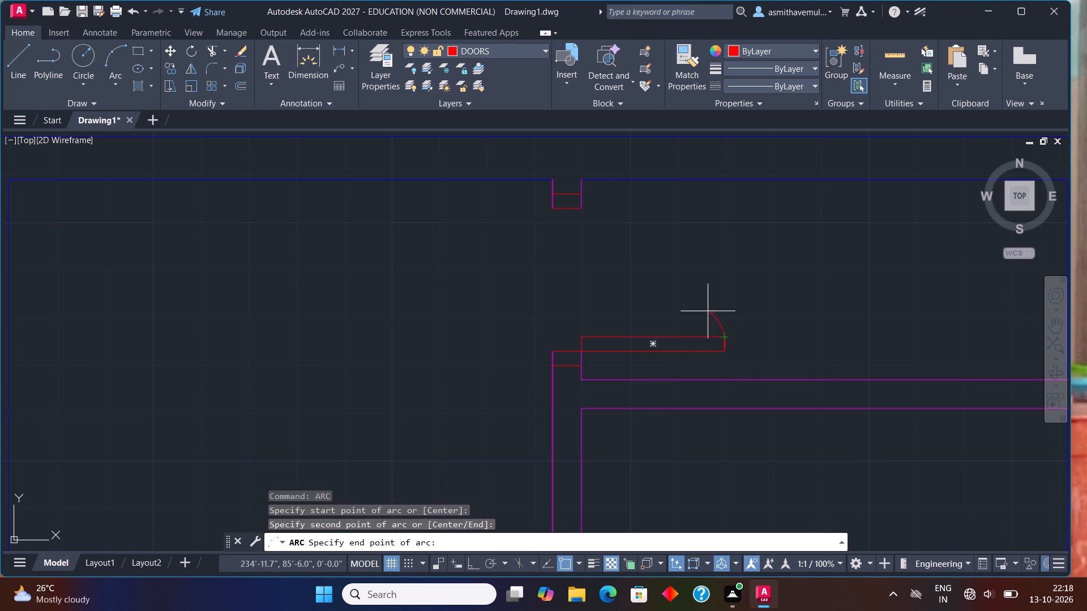
click(583, 209)
Erase the door leaf and swing arc of the BED ROOM below WASH in the existing furnished plan.
scroll(593, 236, down, 3)
scroll(587, 363, down, 1)
middle_drag(587, 363, 618, 311)
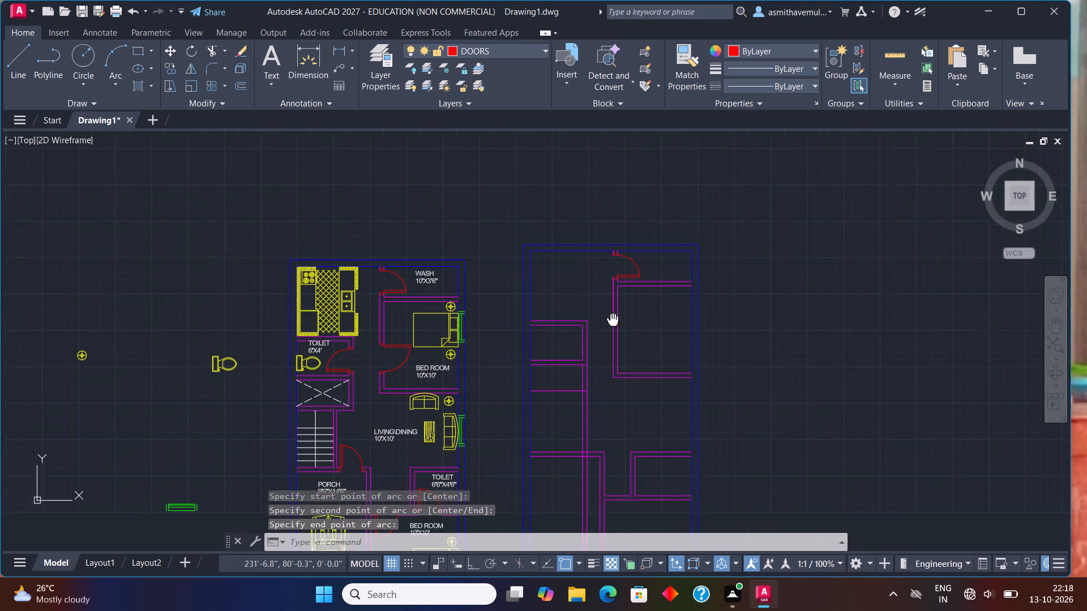
middle_drag(618, 311, 622, 302)
scroll(610, 372, up, 1)
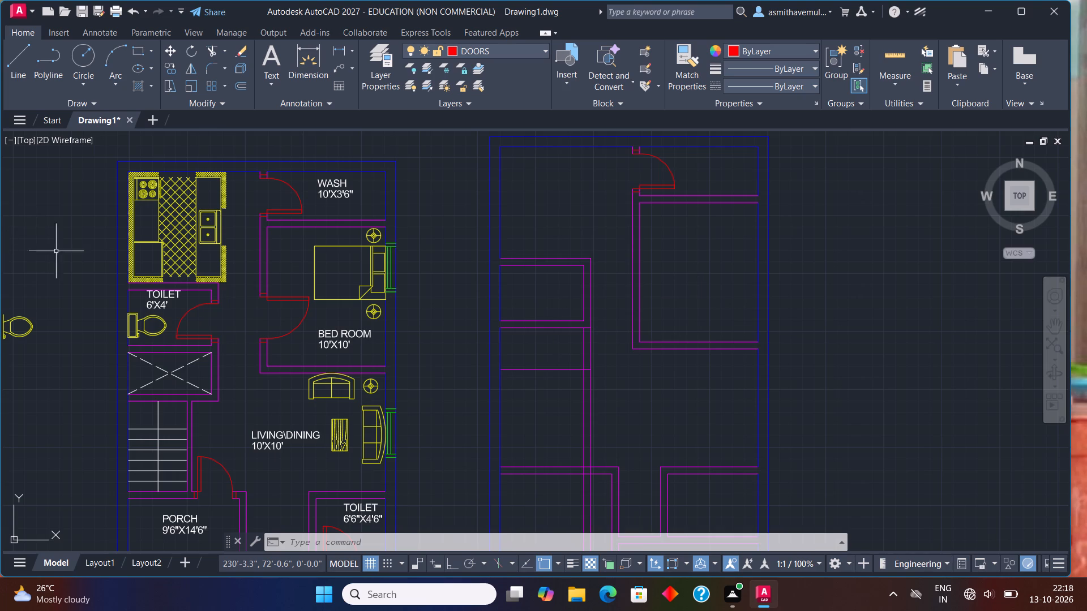
scroll(328, 316, up, 1)
drag(290, 273, 279, 307)
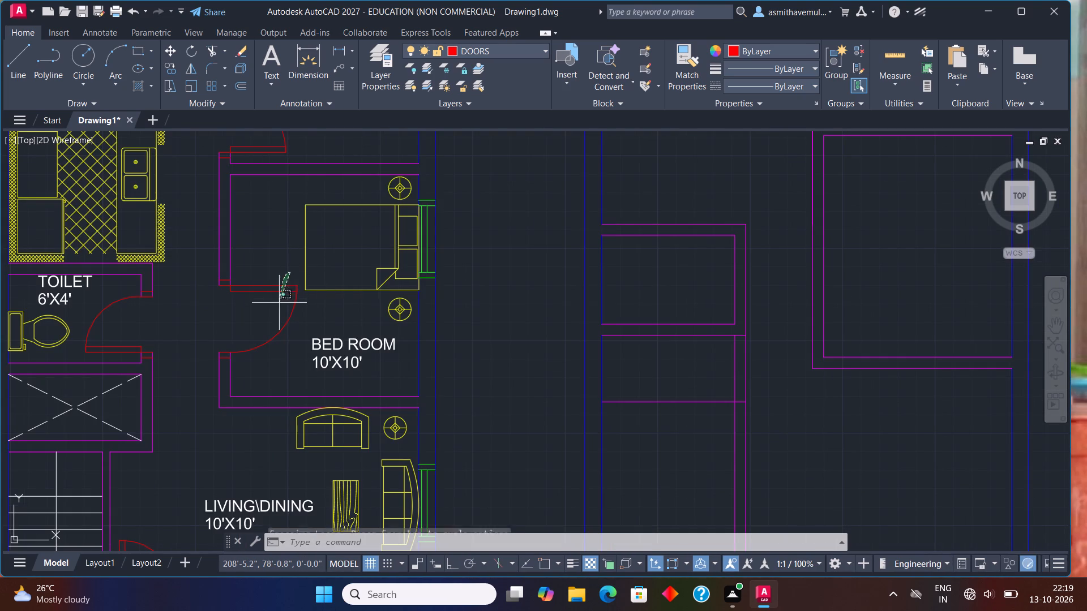
drag(279, 307, 283, 358)
key(Delete)
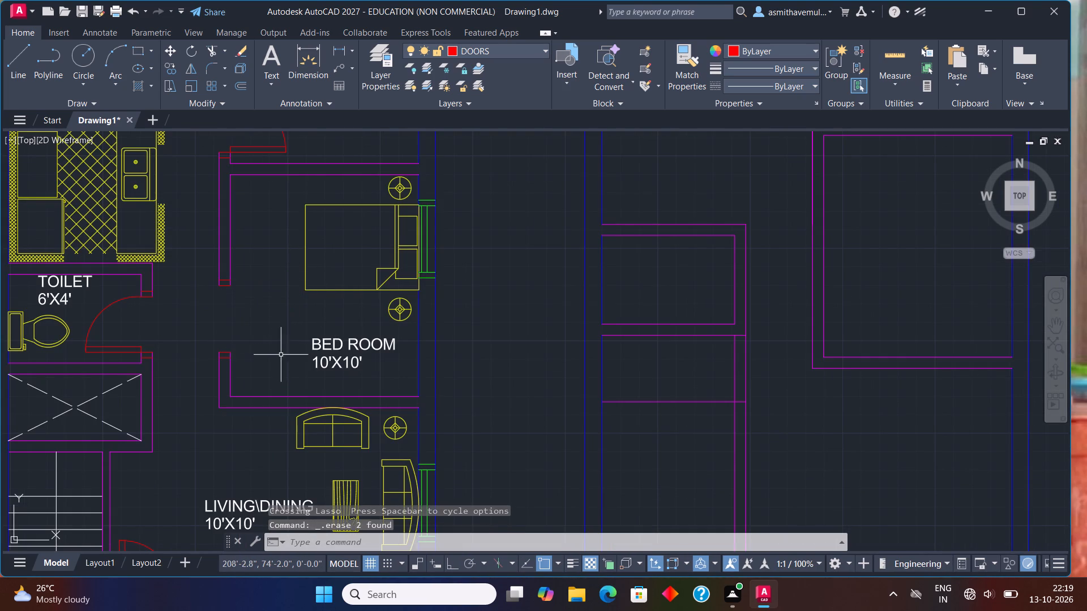
Erase the two upper jamb lines of that BED ROOM's door opening in the furnished plan.
click(220, 272)
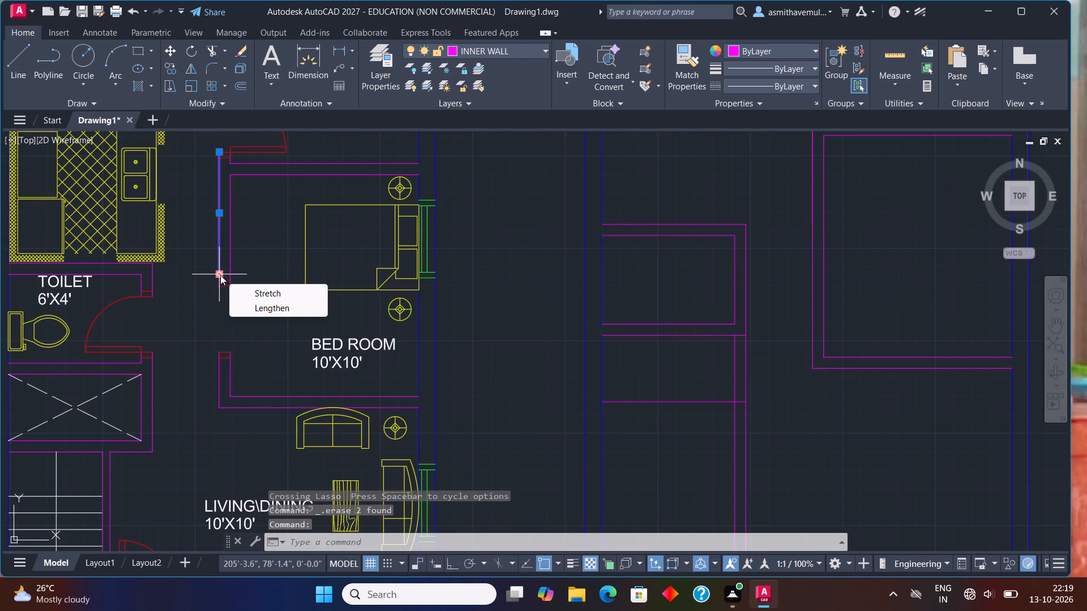
key(Escape)
scroll(225, 278, up, 1)
key(Escape)
drag(219, 272, 218, 322)
key(Delete)
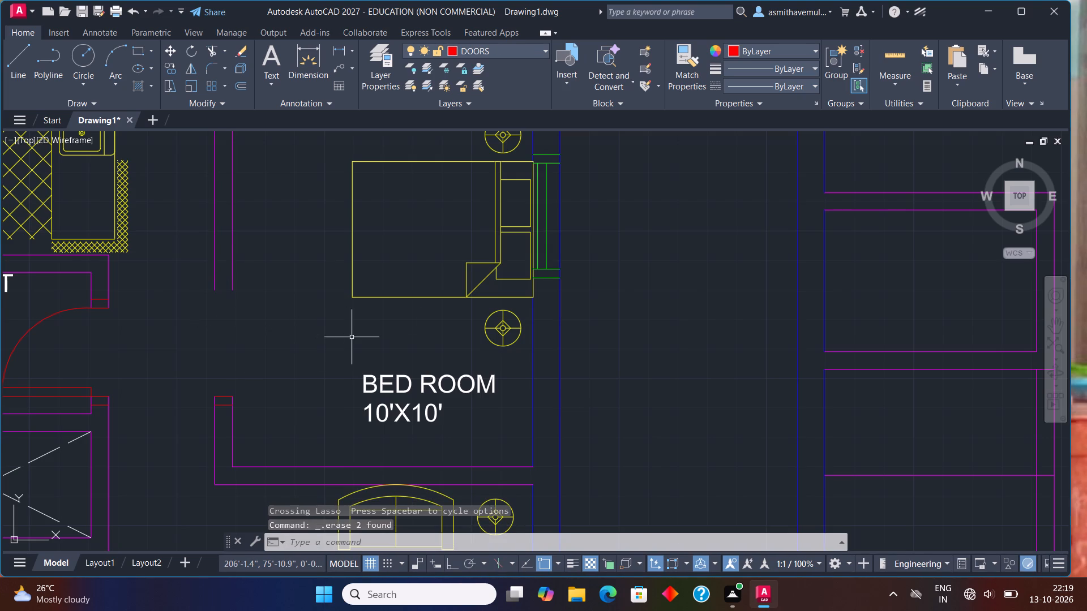
scroll(636, 337, down, 1)
scroll(789, 395, down, 1)
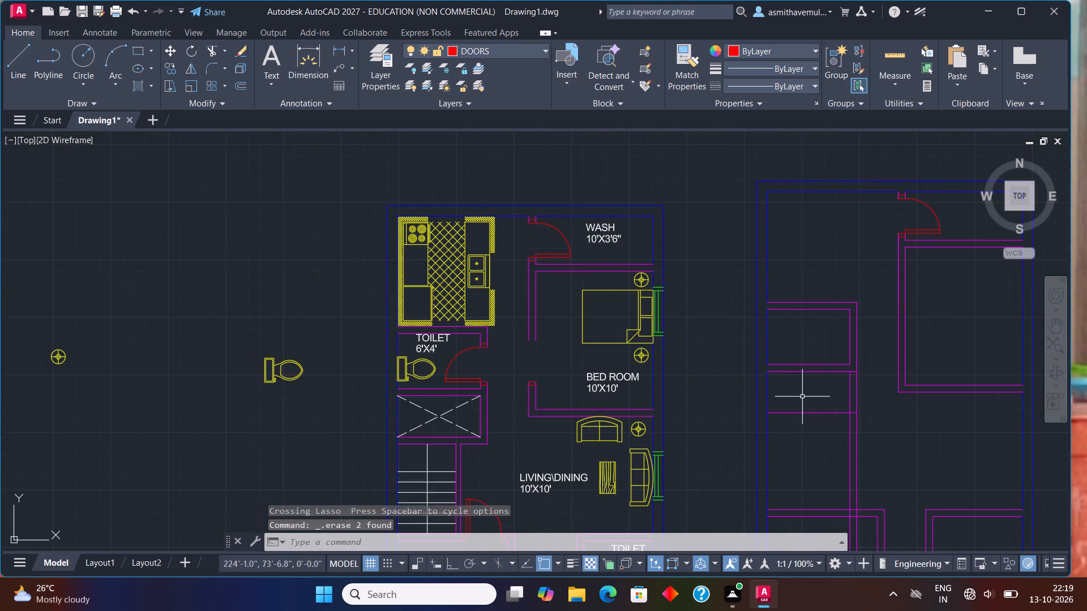
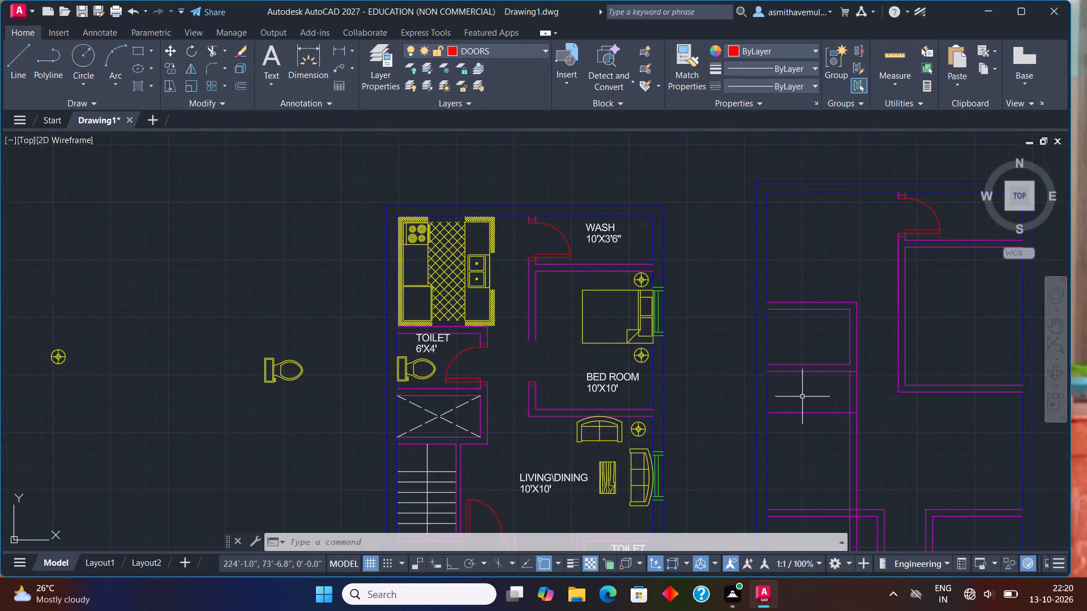
Draw a jamb line across the upper bedroom's west wall in the unfurnished plan, starting 3" above the room's inner lower-left corner.
middle_drag(966, 368, 800, 368)
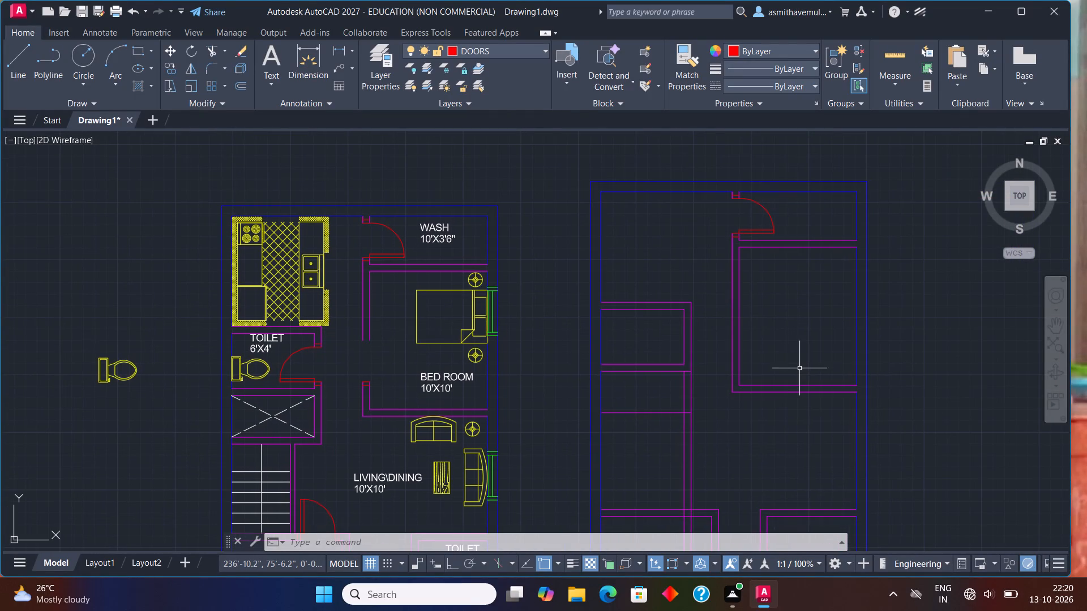
key(l)
key(Return)
text(FROM)
key(Return)
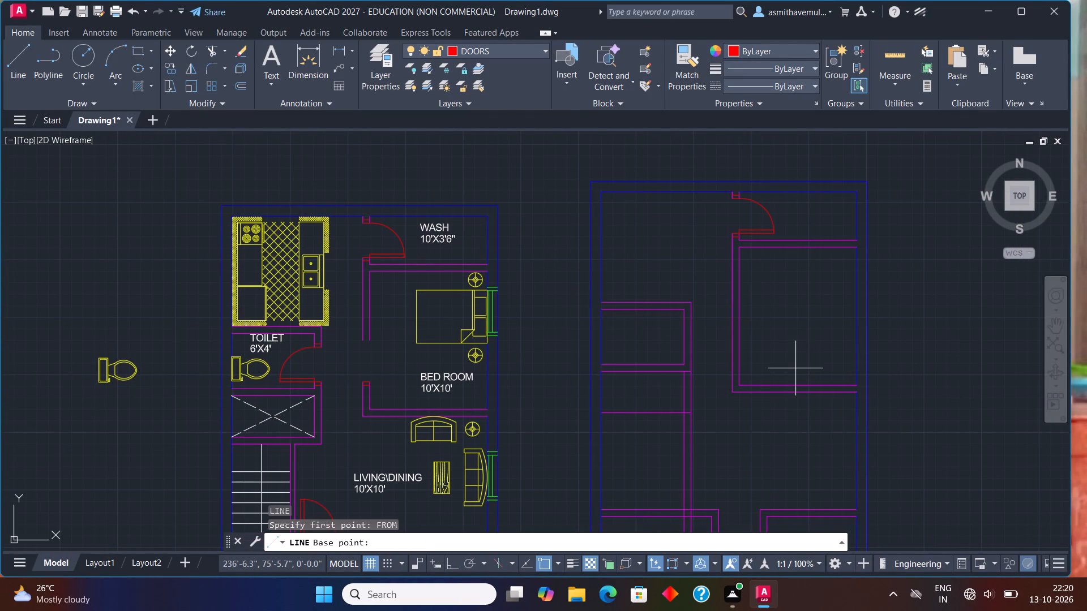
click(742, 385)
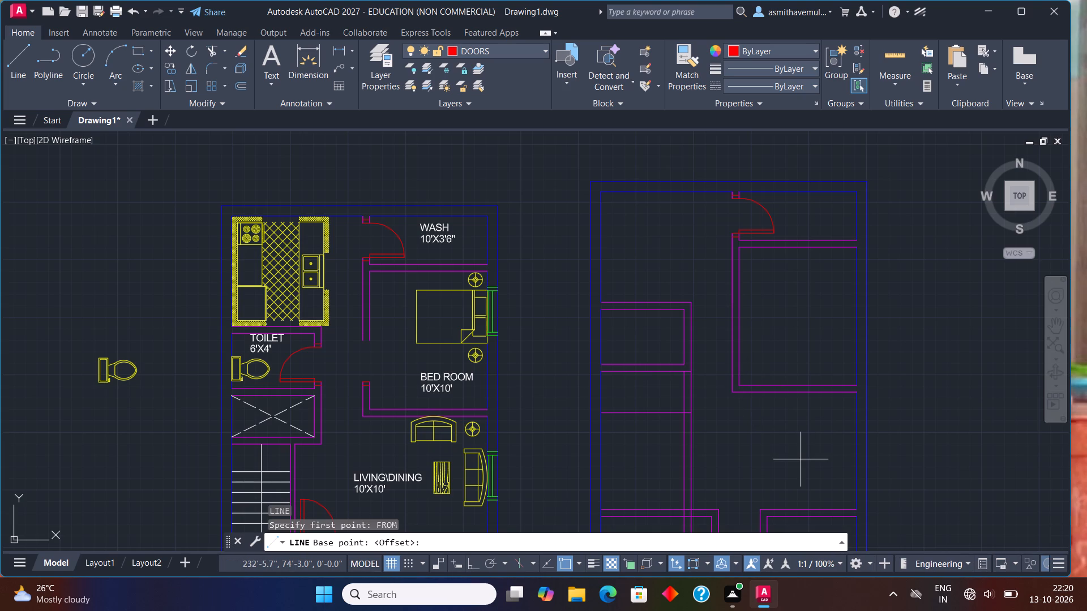
key(shift+at)
text(0,3)
key(shift+quotedbl)
key(Return)
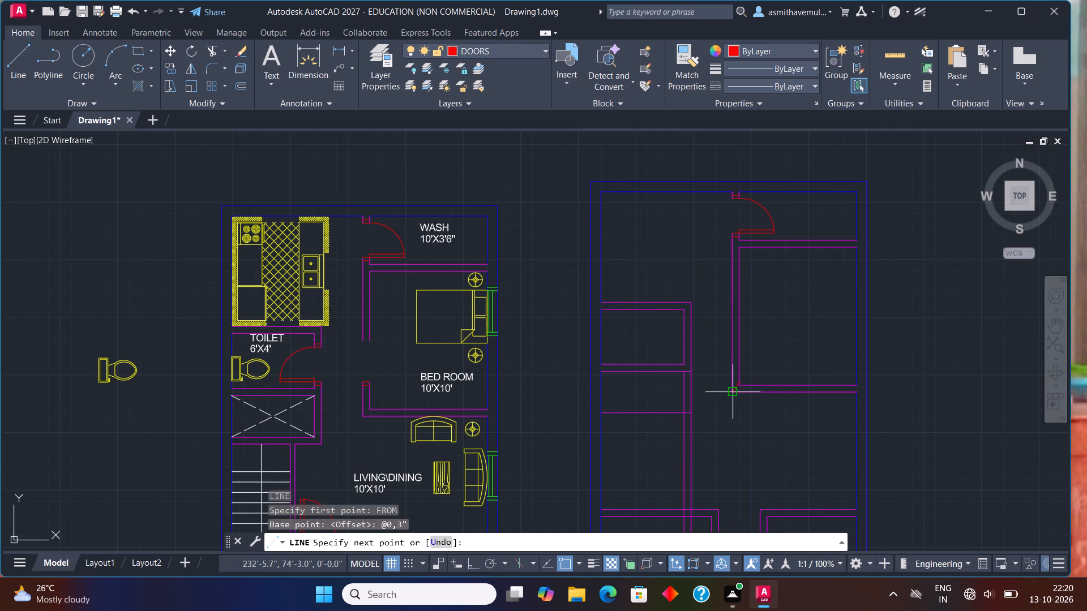
scroll(742, 389, up, 2)
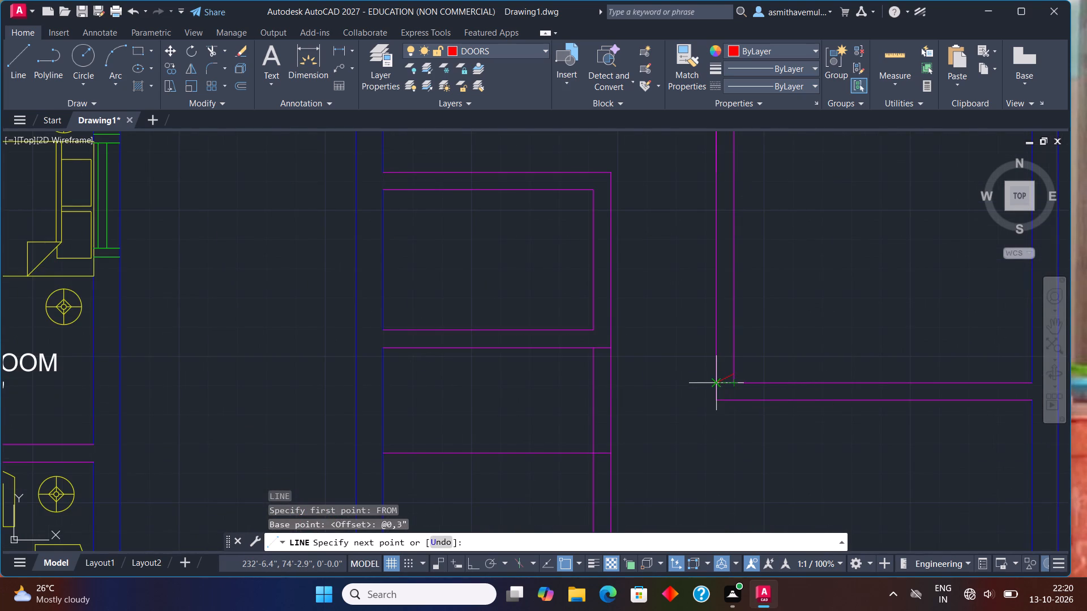
click(717, 370)
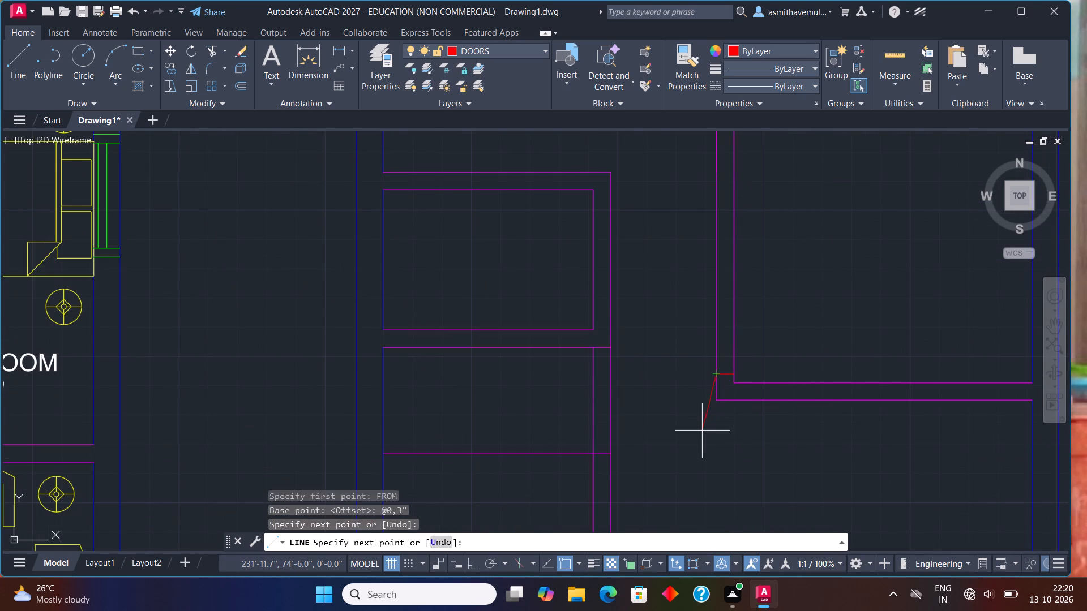
key(Escape)
Offset the new bedroom jamb line 3" upward along the wall.
key(o)
key(Return)
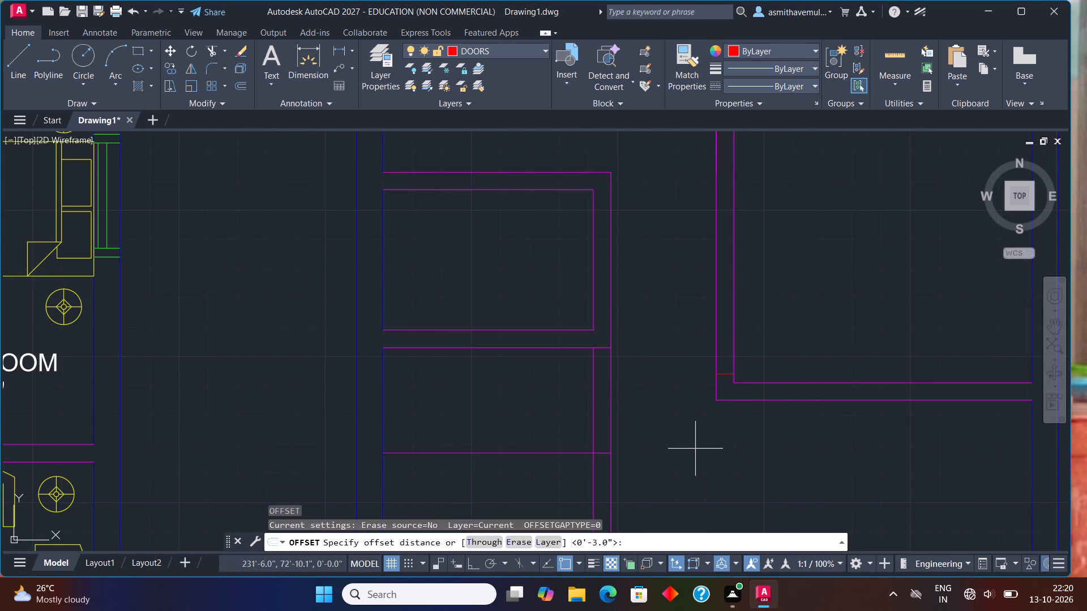
key(3)
key(shift+quotedbl)
key(Return)
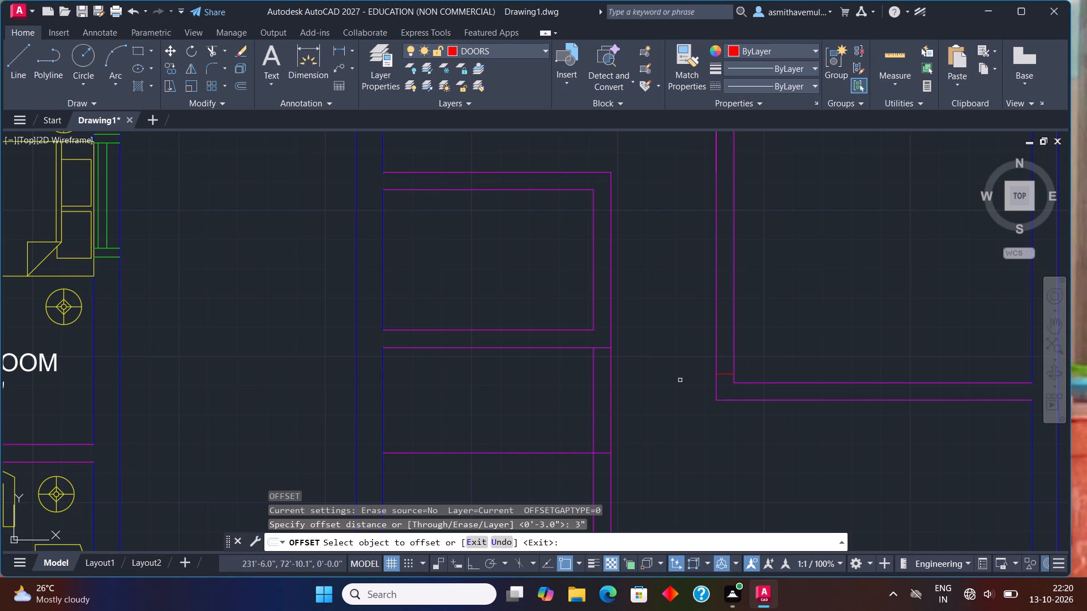
click(723, 373)
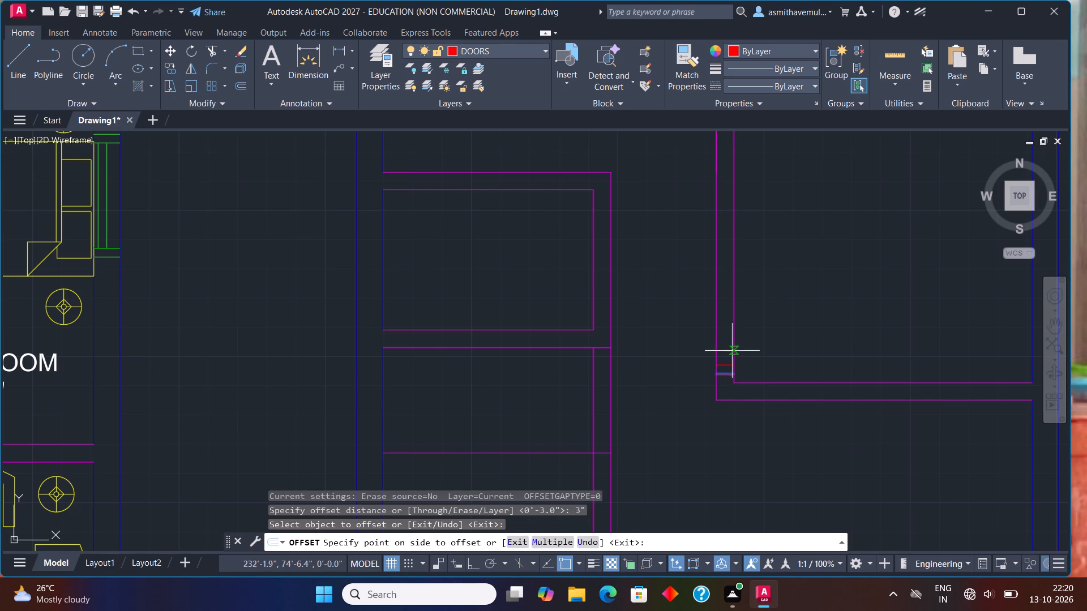
click(738, 343)
key(Escape)
Offset the upper jamb line 3' upward along the bedroom wall to set the door opening width.
middle_drag(761, 364, 714, 393)
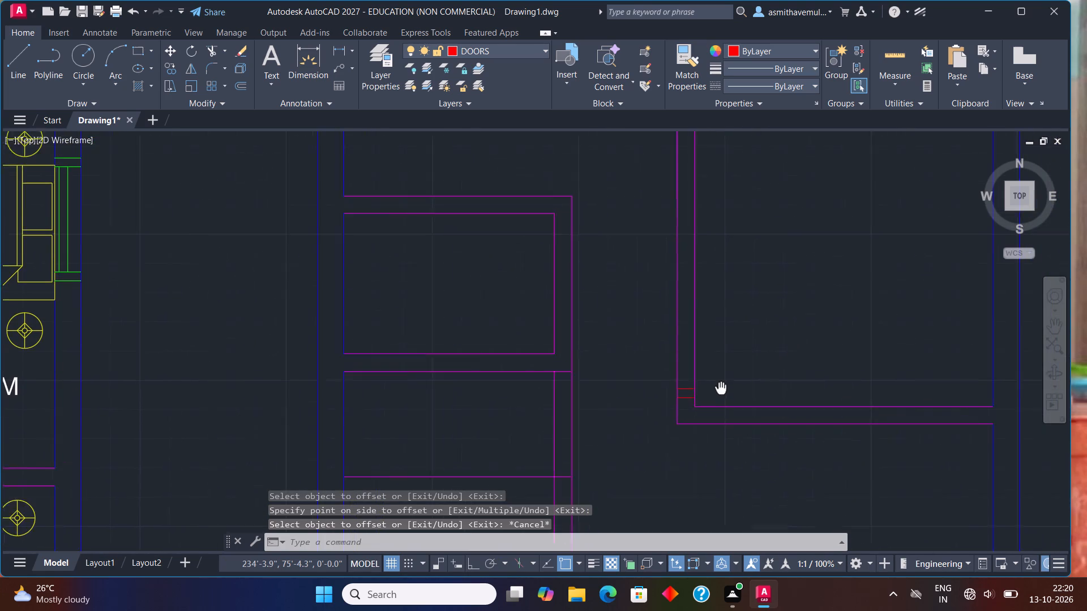
middle_drag(714, 393, 704, 403)
key(o)
key(Return)
key(3)
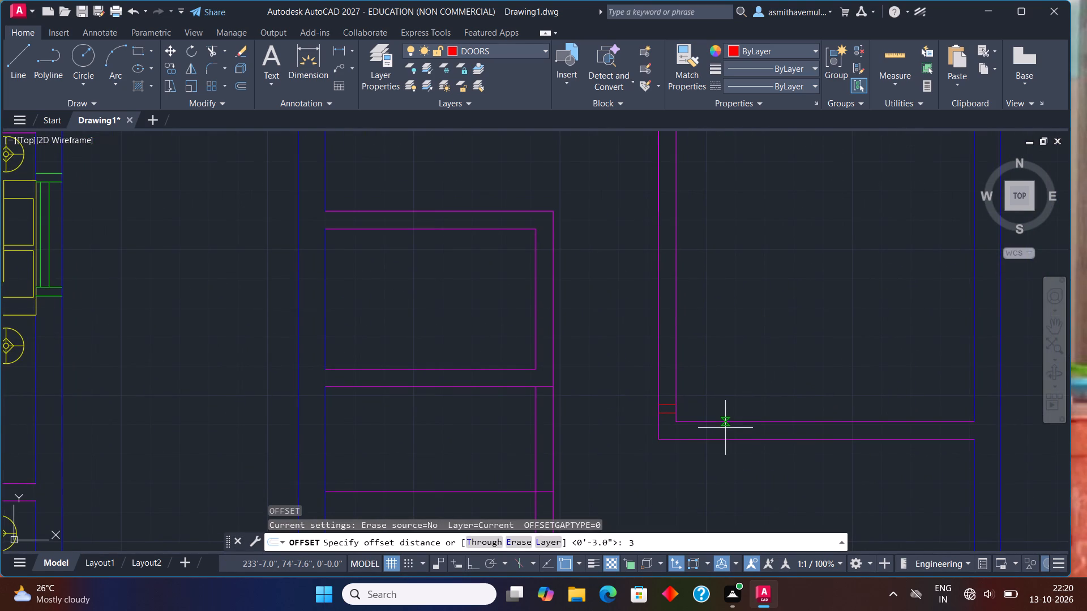
key(apostrophe)
key(Return)
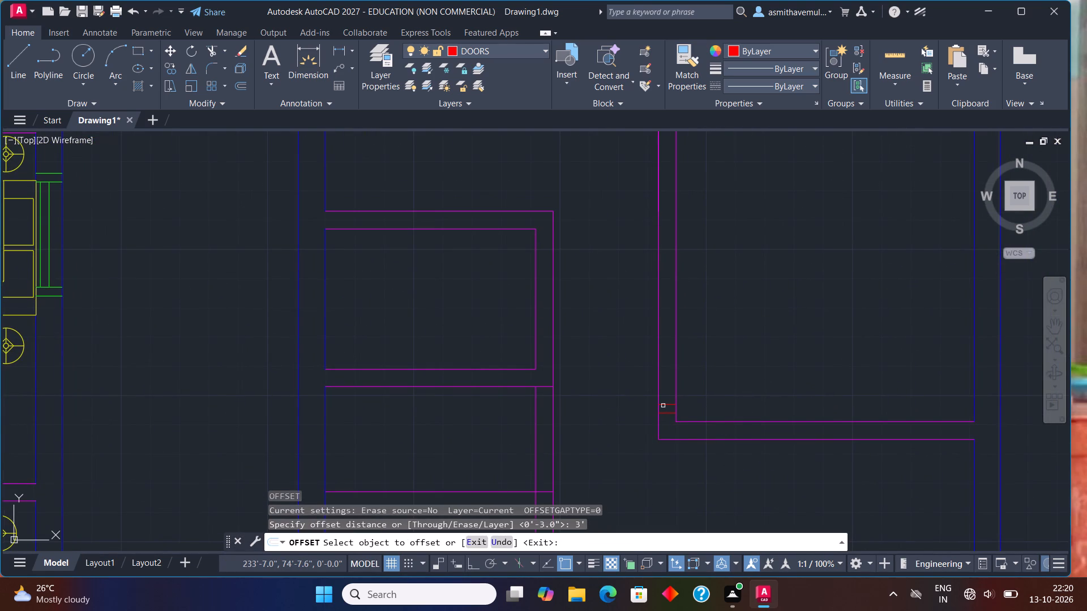
click(663, 405)
click(687, 350)
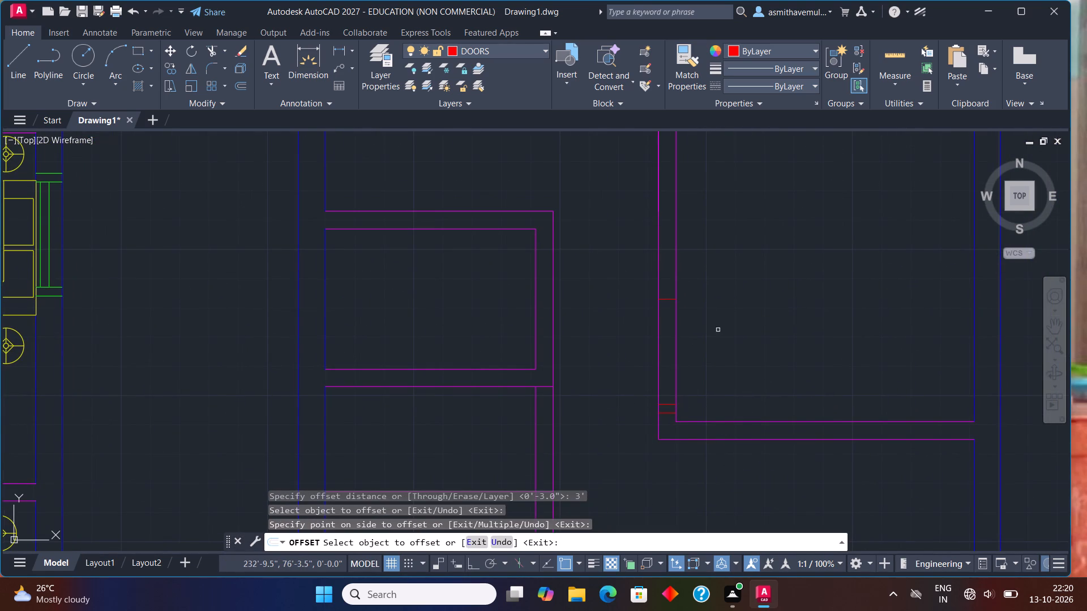
key(Escape)
Offset the jamb line at the top of the door opening 3" further upward.
key(o)
key(Return)
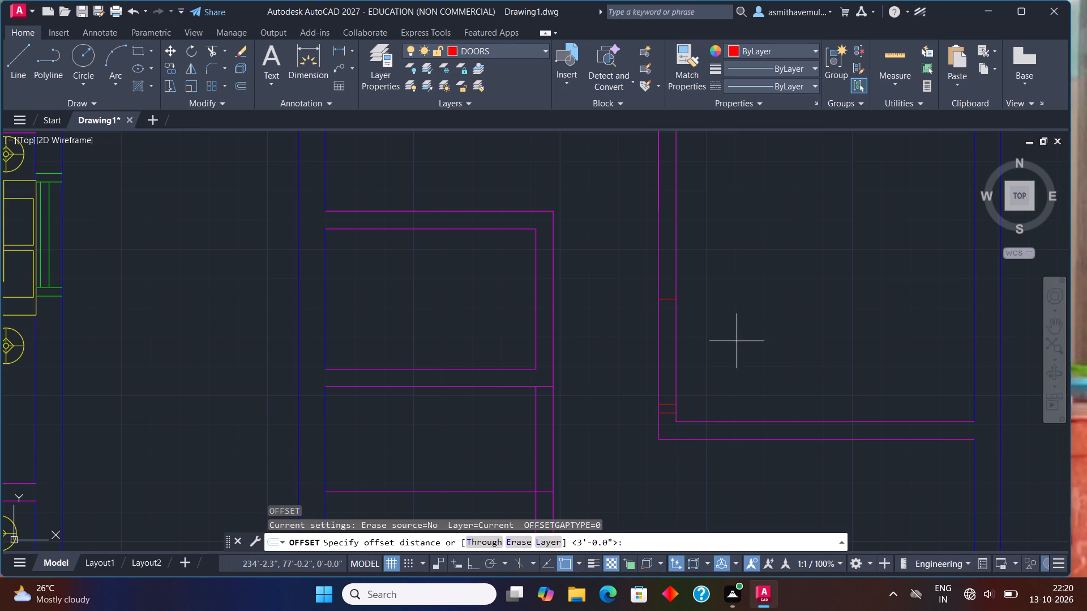
key(3)
key(shift+quotedbl)
key(Return)
middle_drag(752, 312, 747, 352)
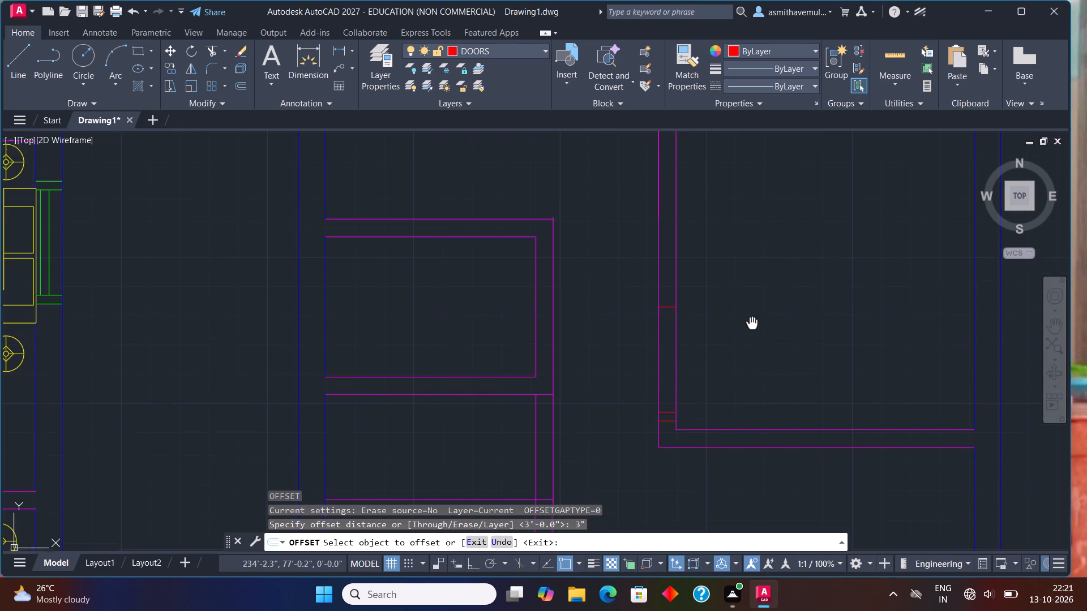
middle_drag(747, 352, 733, 420)
scroll(704, 415, up, 1)
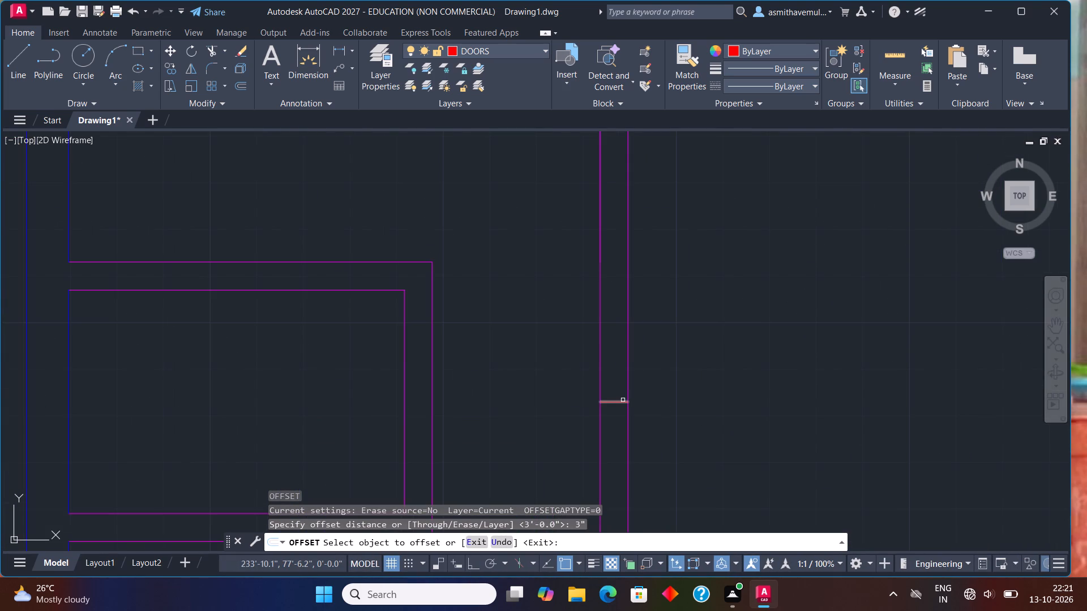
click(620, 402)
click(626, 369)
key(Escape)
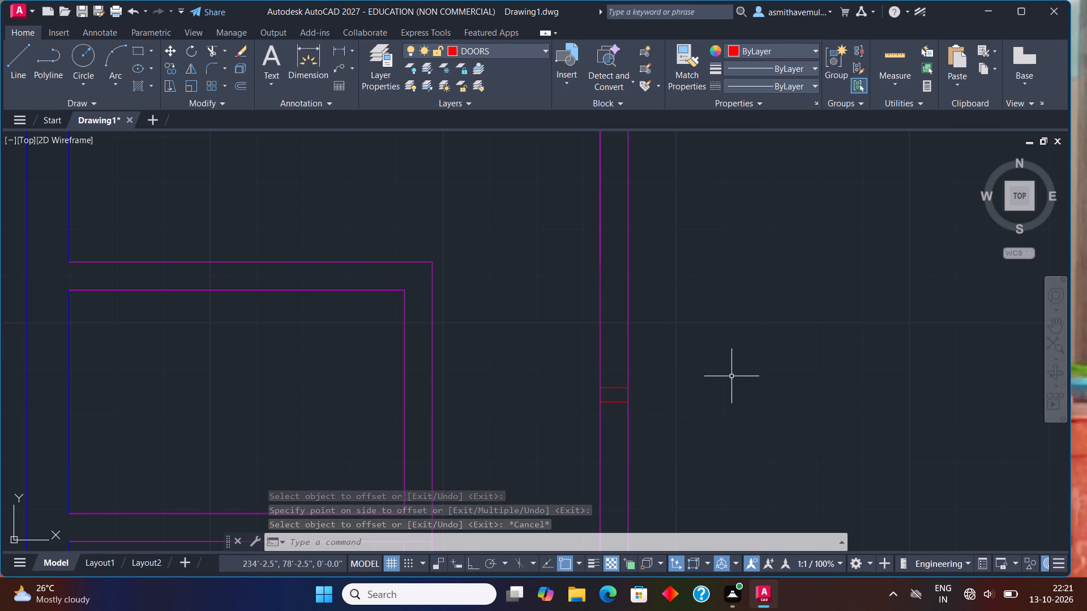
Trim both bedroom wall lines between the two jambs to open the doorway.
scroll(731, 377, down, 1)
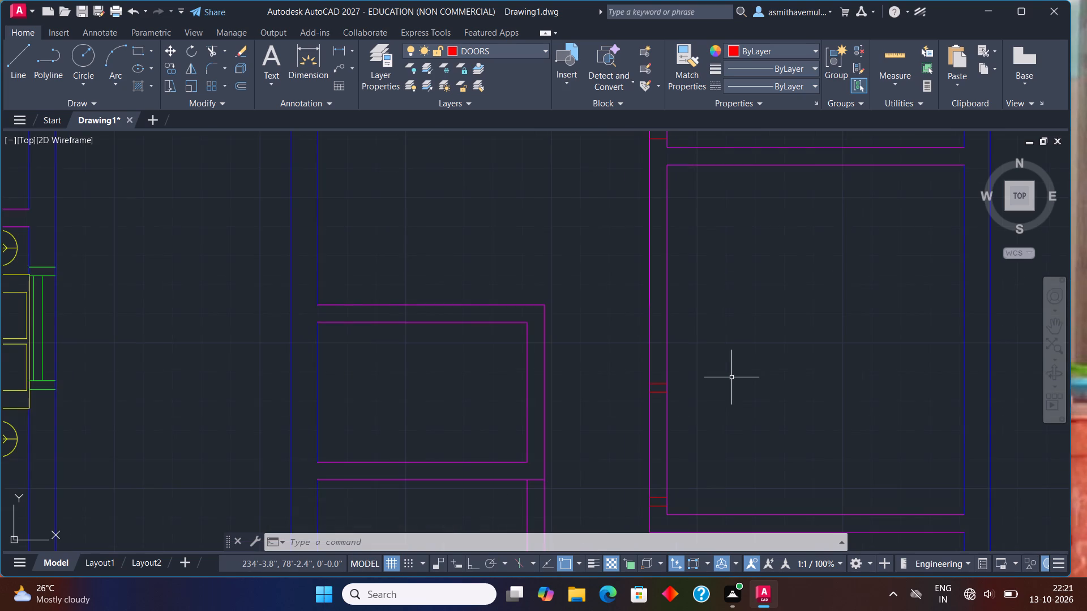
middle_drag(743, 383, 746, 344)
key(Escape)
text(TR)
key(i)
key(m)
key(Return)
drag(746, 381, 618, 406)
key(Escape)
Draw a 3' by 3" door leaf rectangle from the lower jamb's inner top corner, extending into the bedroom.
key(r)
key(e)
key(c)
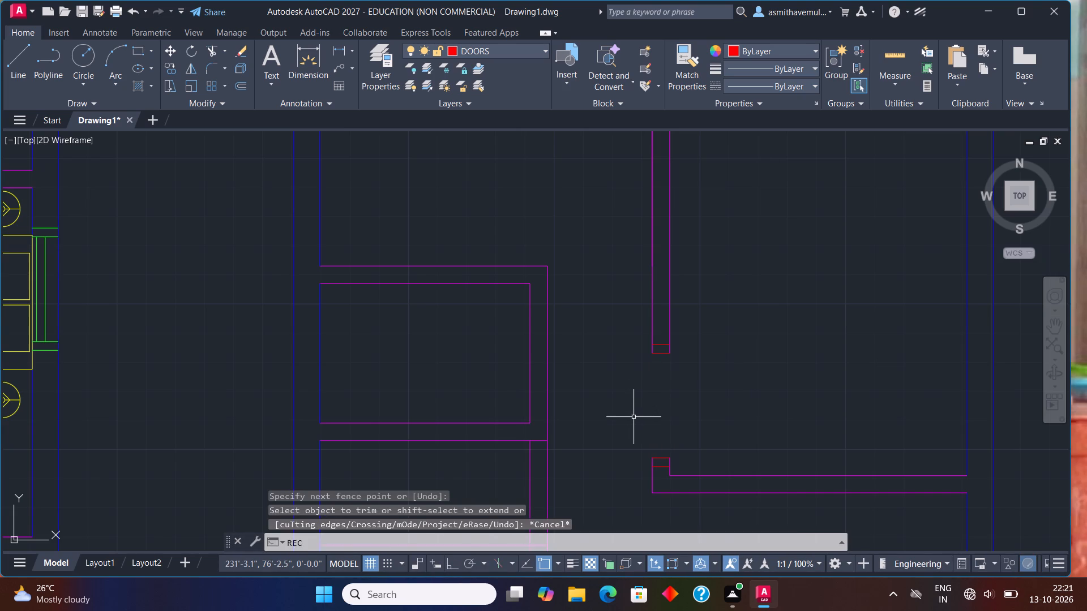
key(Return)
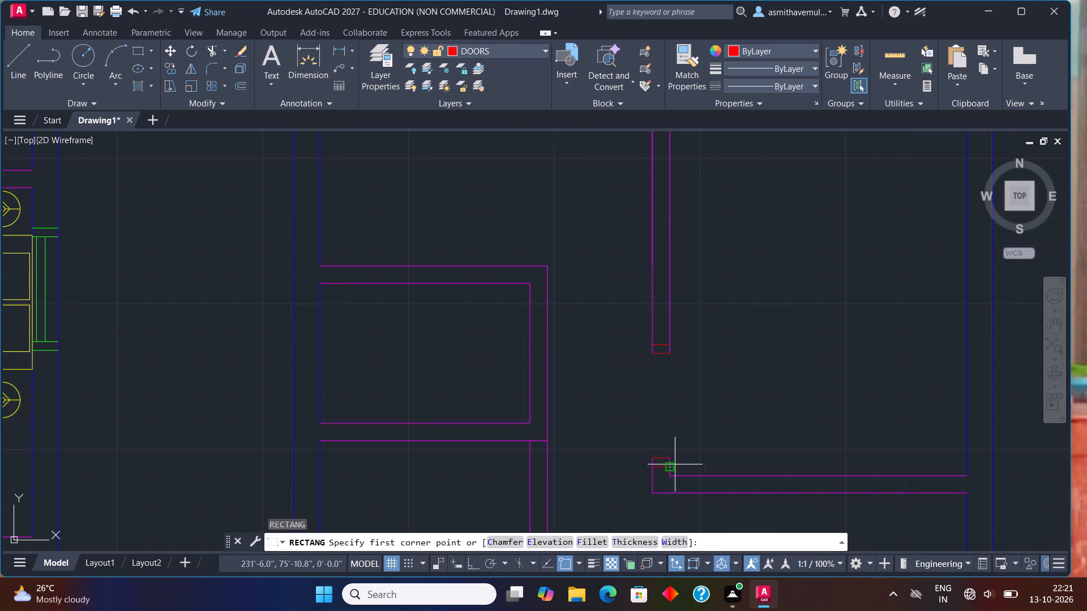
click(672, 459)
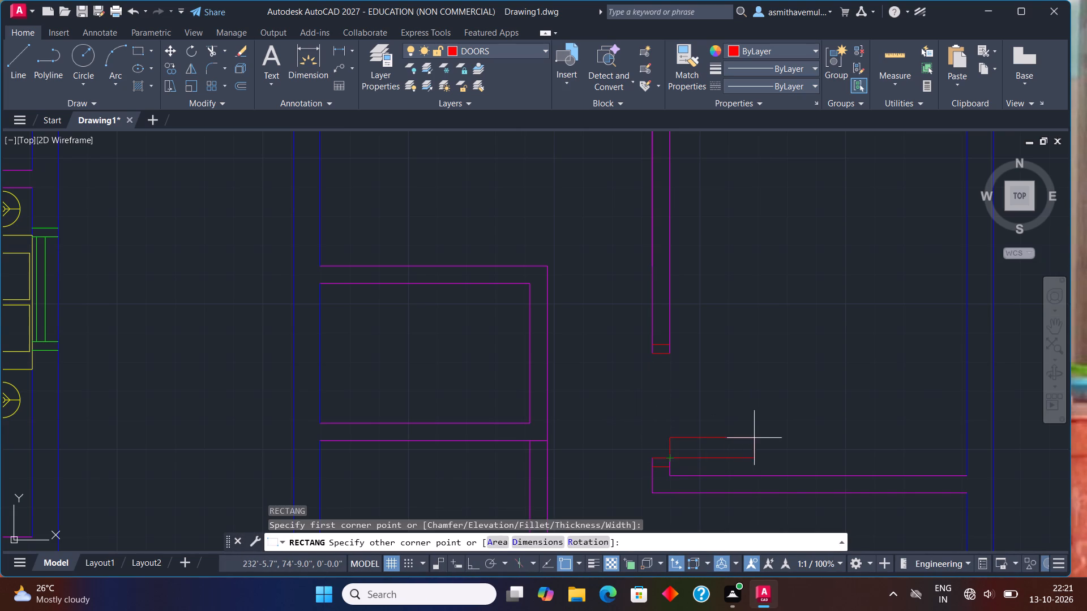
key(d)
key(Return)
key(3)
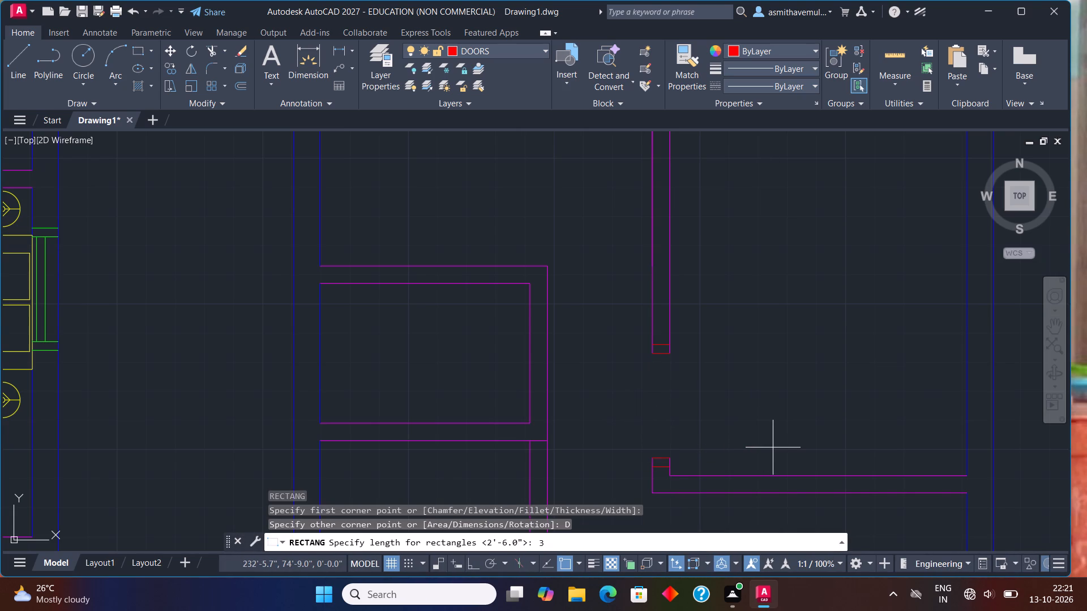
key(apostrophe)
key(Return)
key(3)
key(shift+quotedbl)
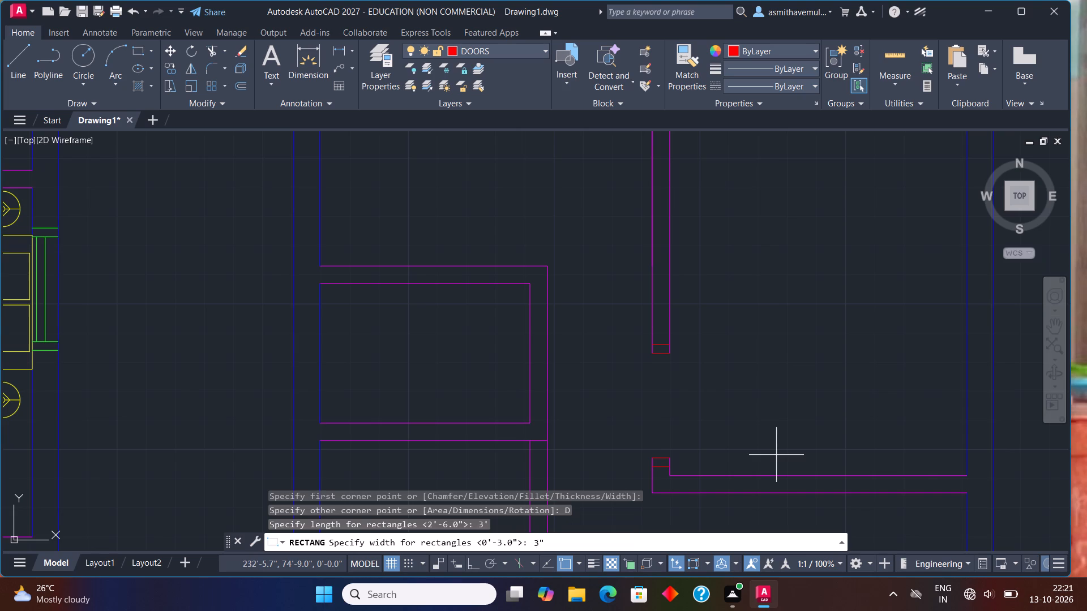
key(Return)
click(783, 416)
Draw the door swing arc from the leaf's outer lower corner to the upper jamb's inner corner.
text(ARC)
key(Return)
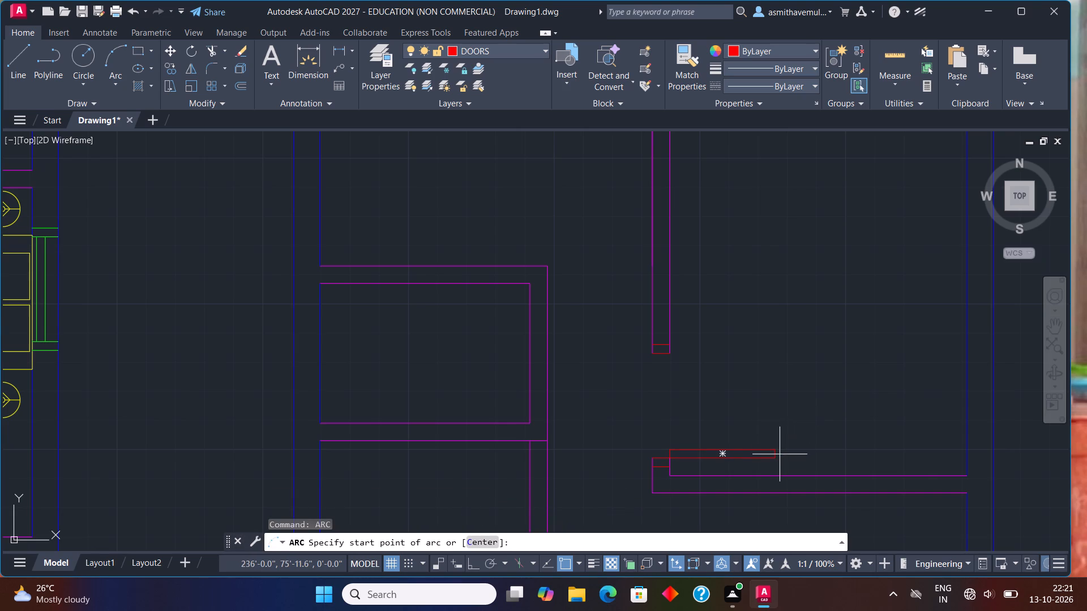
click(774, 461)
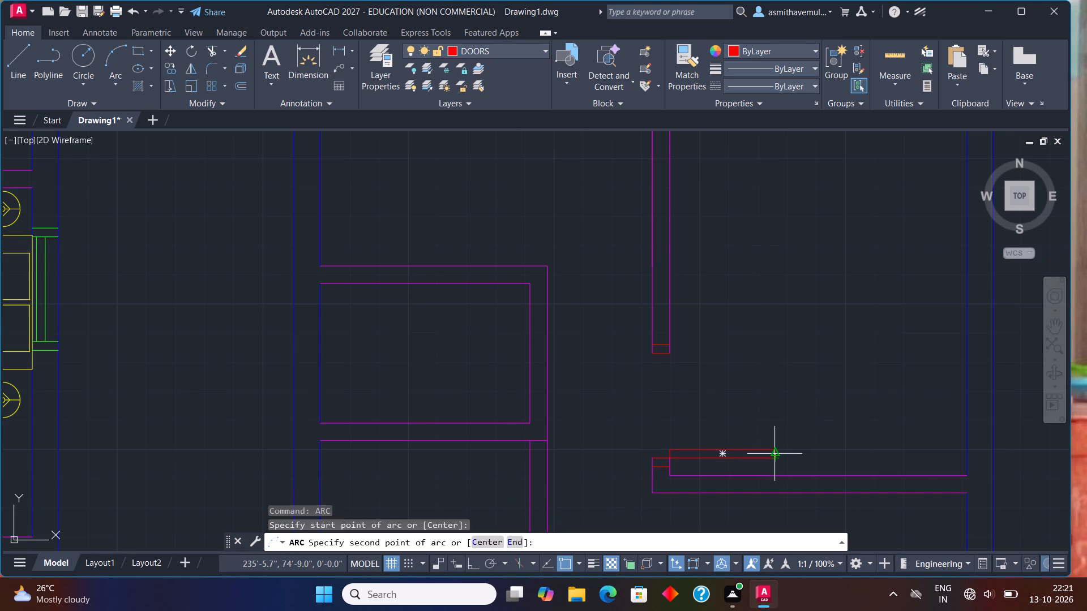
drag(773, 446, 767, 428)
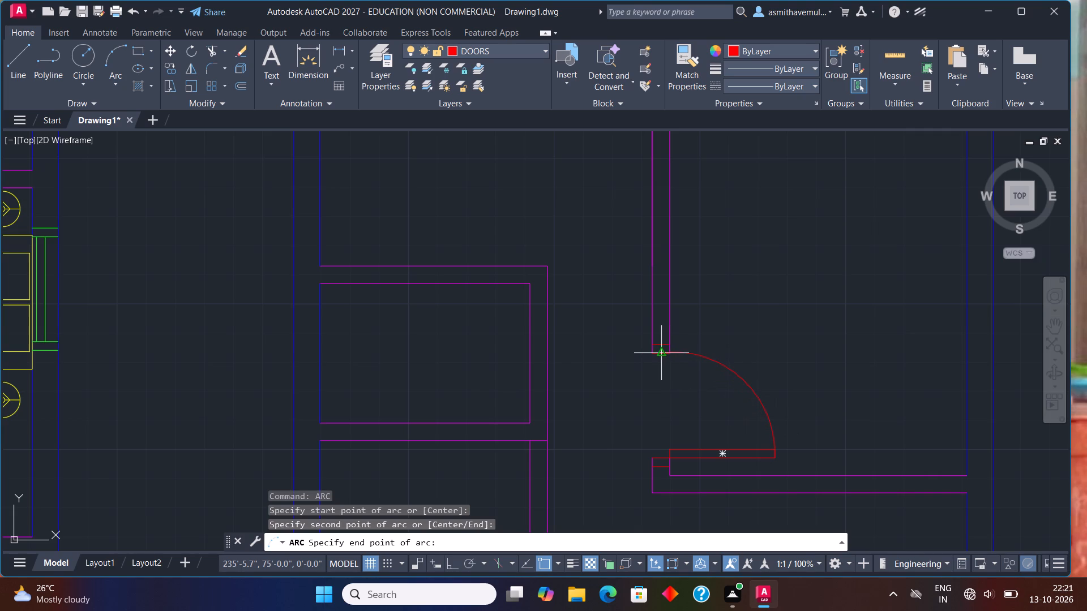
click(671, 354)
Draw a jamb line across the wall below the small toilet room, starting 3" to the right of its inner lower-left corner.
scroll(694, 363, down, 2)
middle_drag(728, 424, 775, 291)
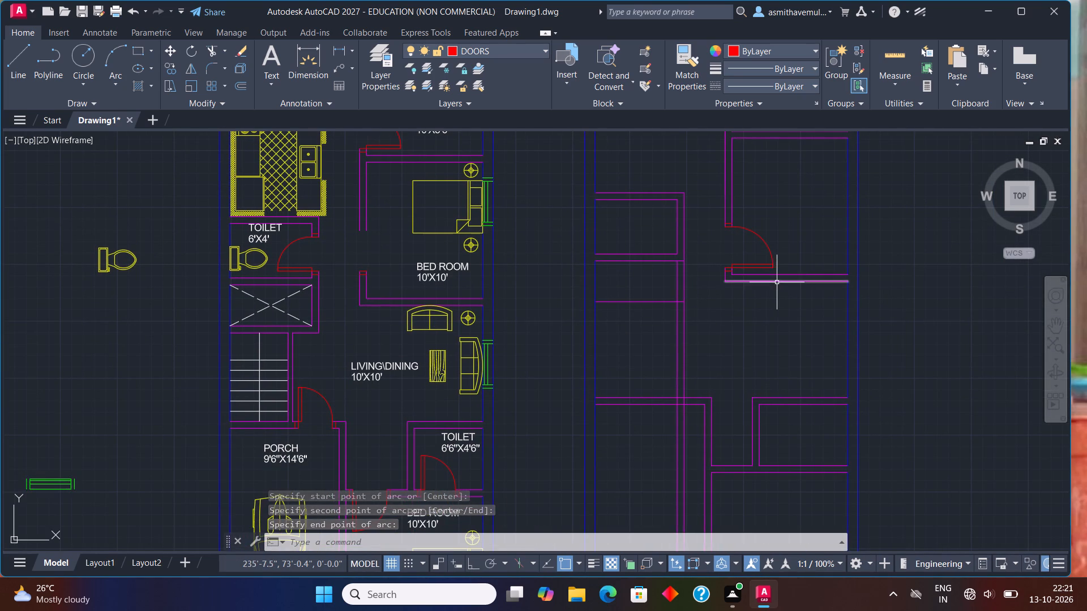
middle_drag(786, 487, 726, 329)
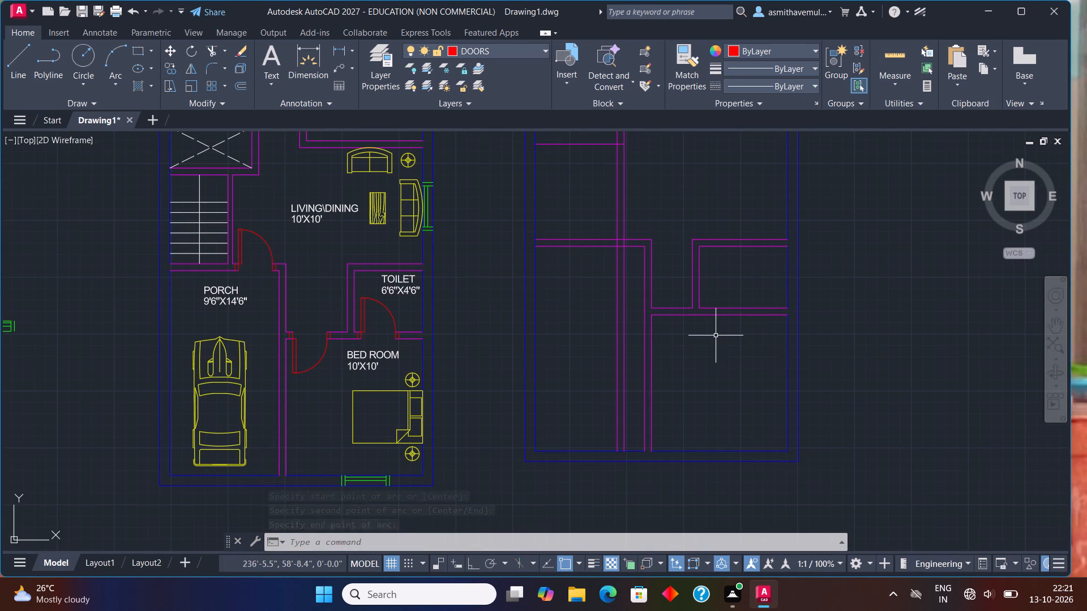
key(l)
key(Return)
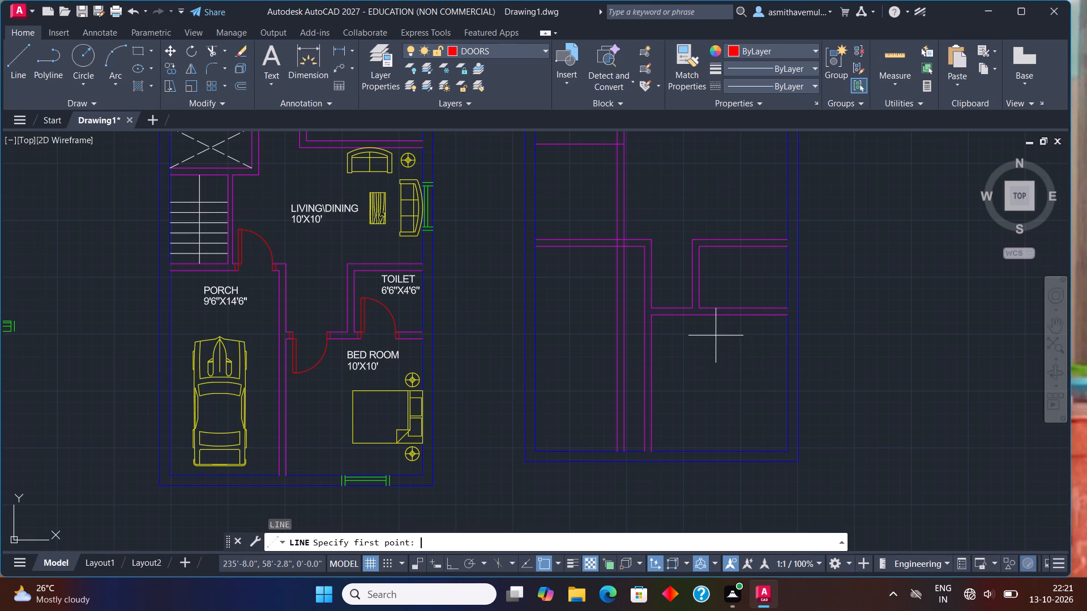
text(FROM)
key(Return)
click(701, 308)
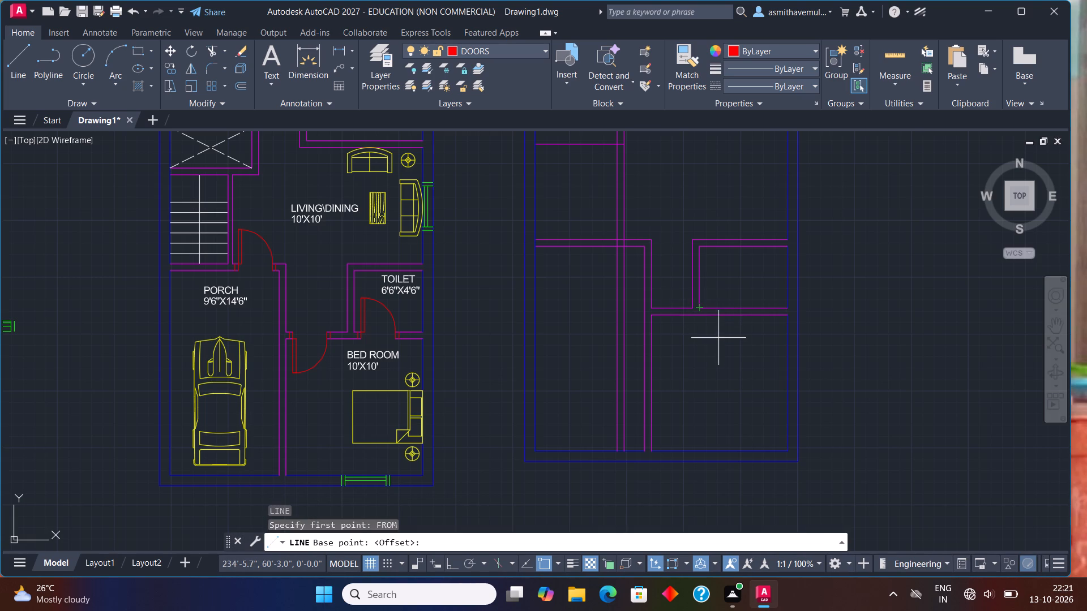
text(@3)
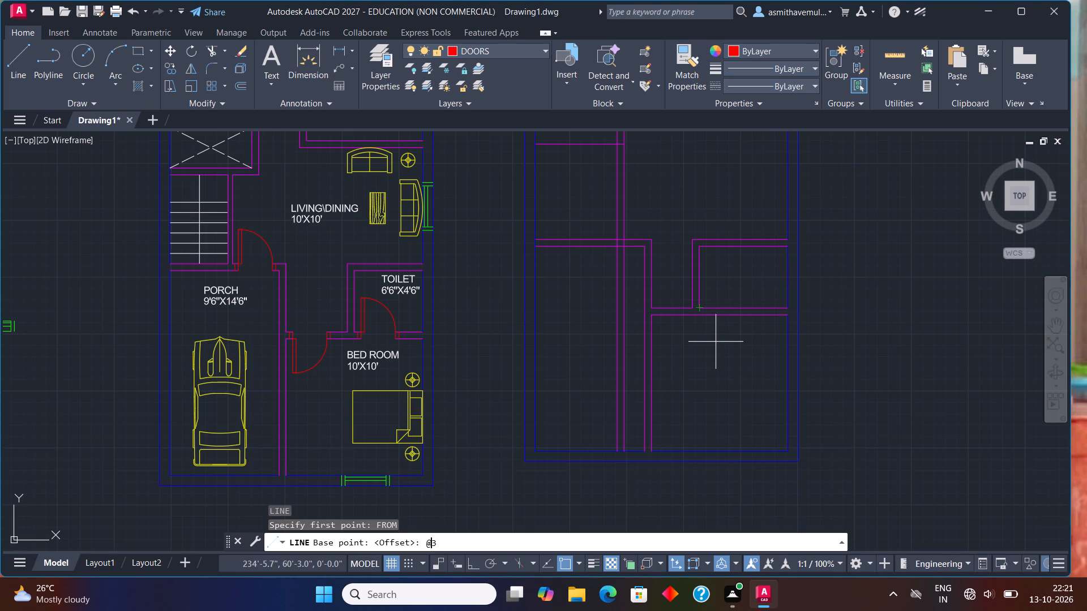
text(",0)
key(Return)
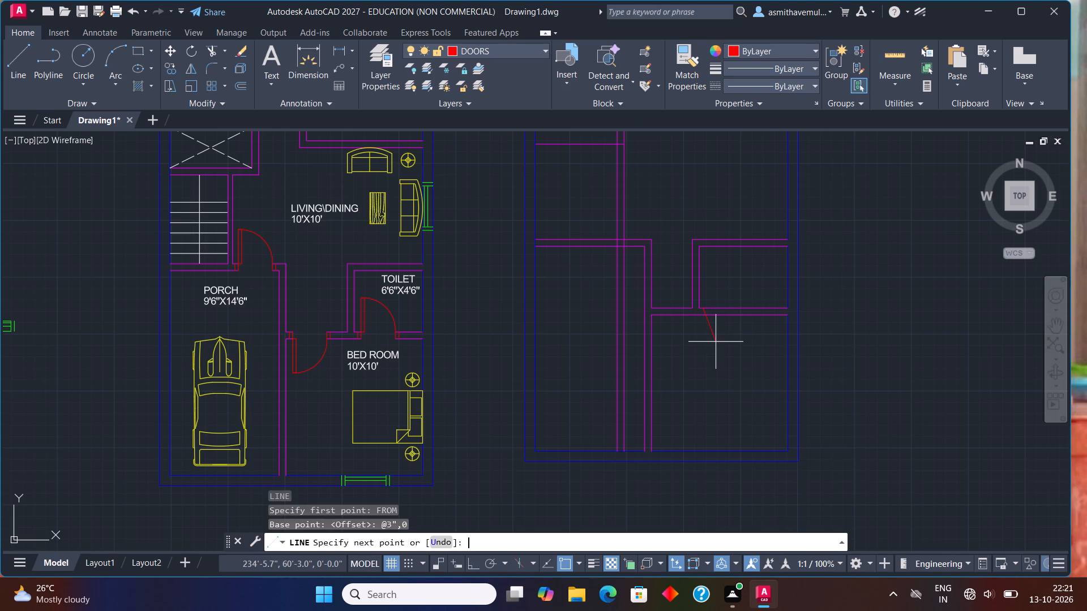
scroll(716, 342, up, 1)
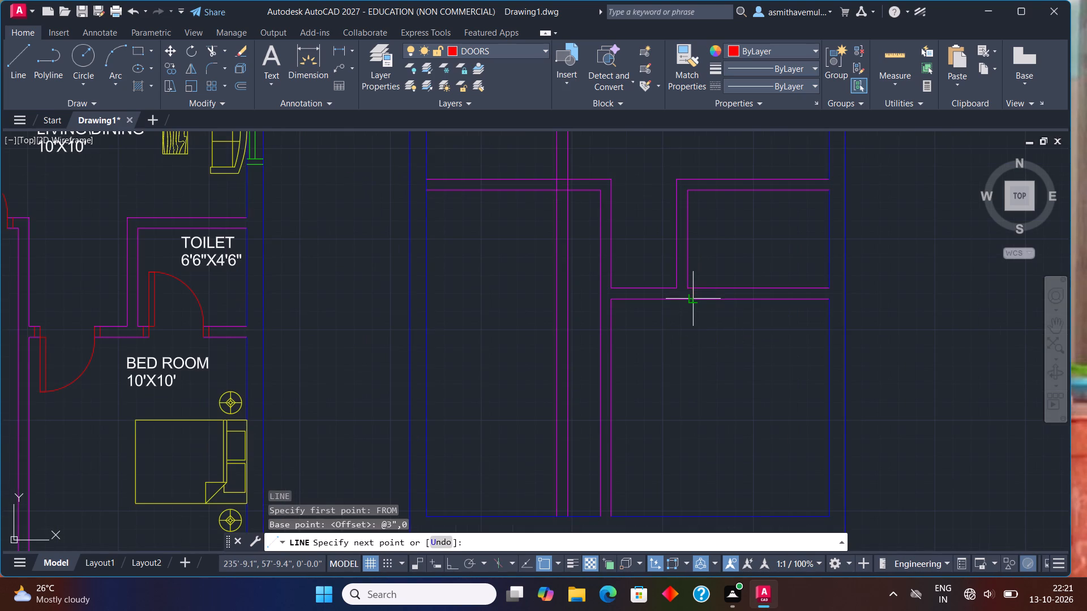
click(692, 300)
key(Escape)
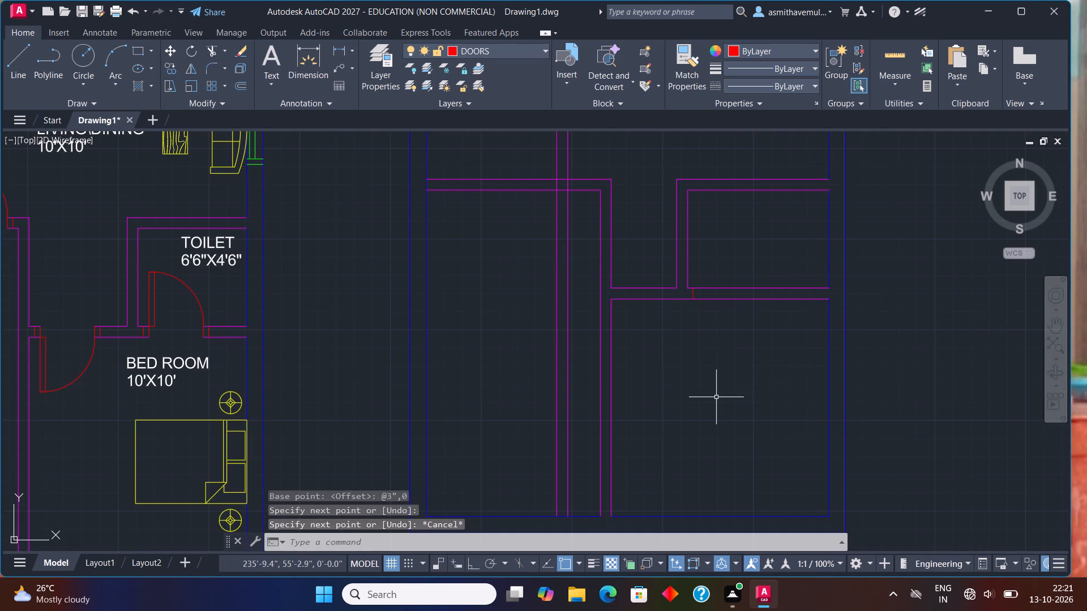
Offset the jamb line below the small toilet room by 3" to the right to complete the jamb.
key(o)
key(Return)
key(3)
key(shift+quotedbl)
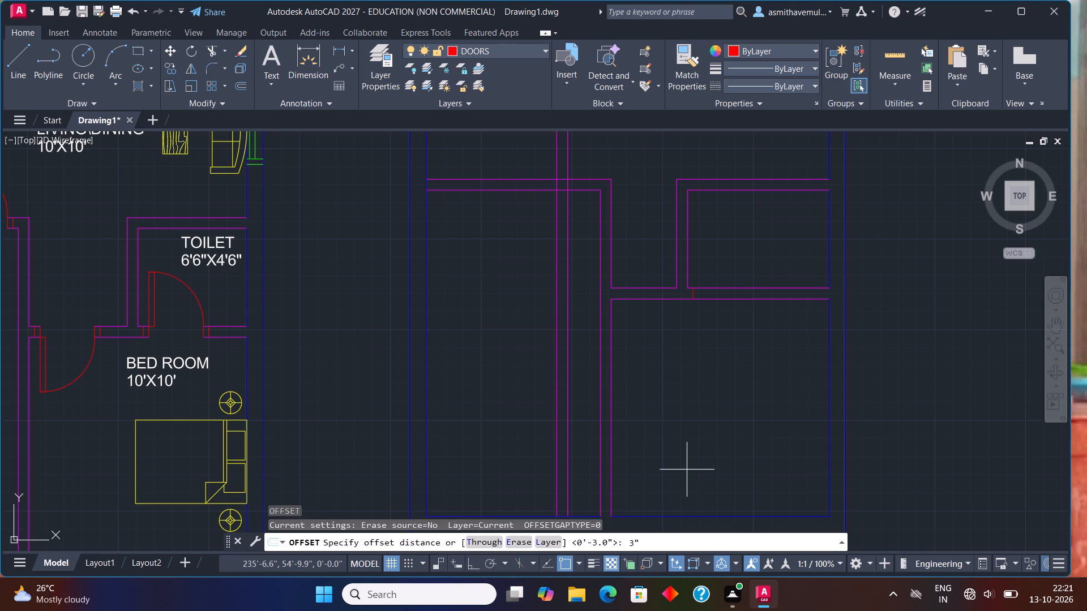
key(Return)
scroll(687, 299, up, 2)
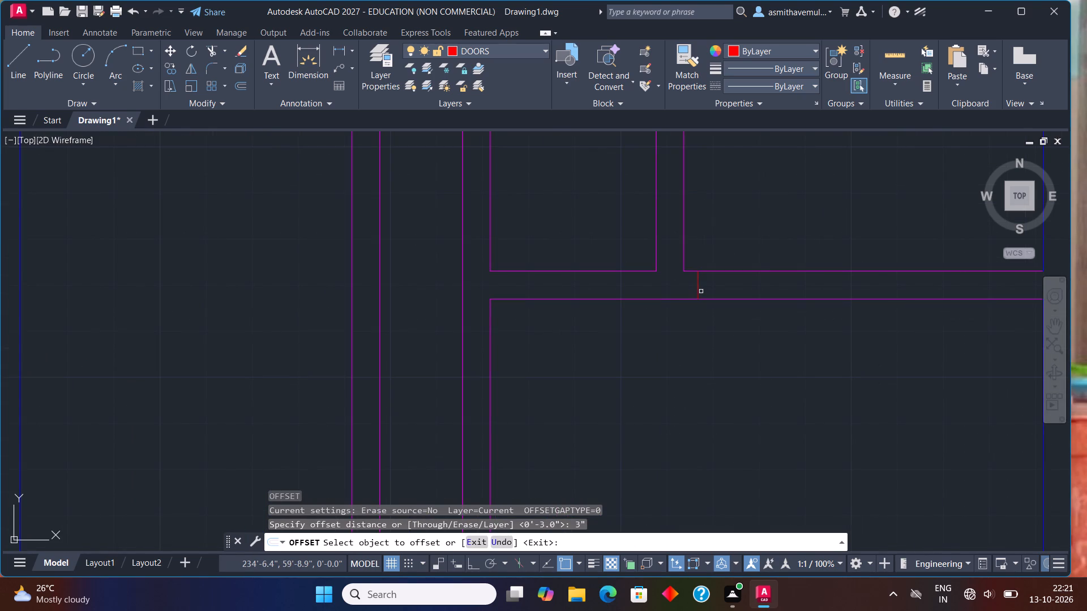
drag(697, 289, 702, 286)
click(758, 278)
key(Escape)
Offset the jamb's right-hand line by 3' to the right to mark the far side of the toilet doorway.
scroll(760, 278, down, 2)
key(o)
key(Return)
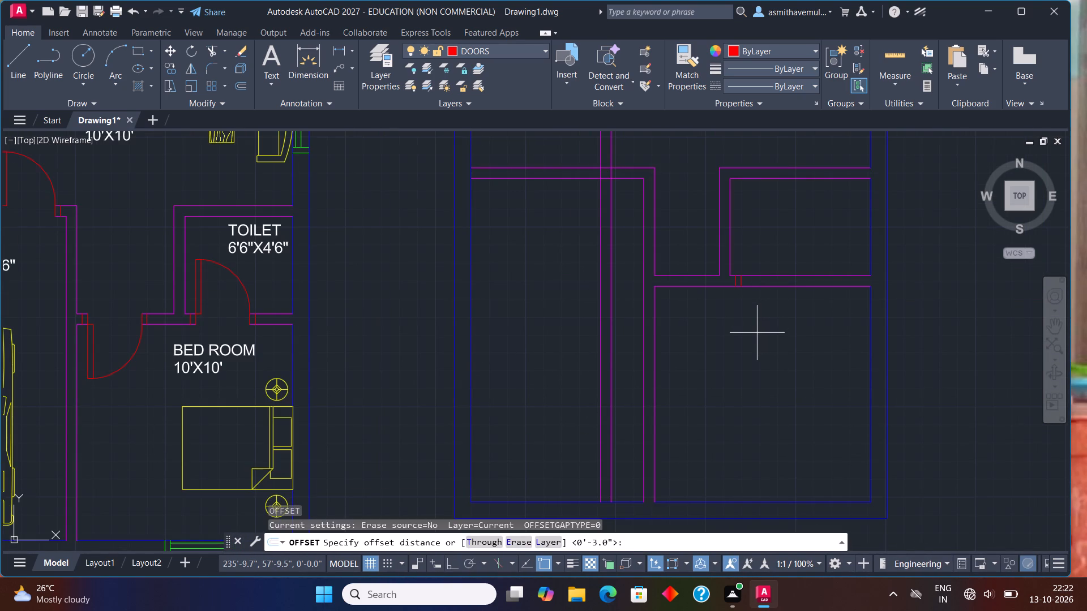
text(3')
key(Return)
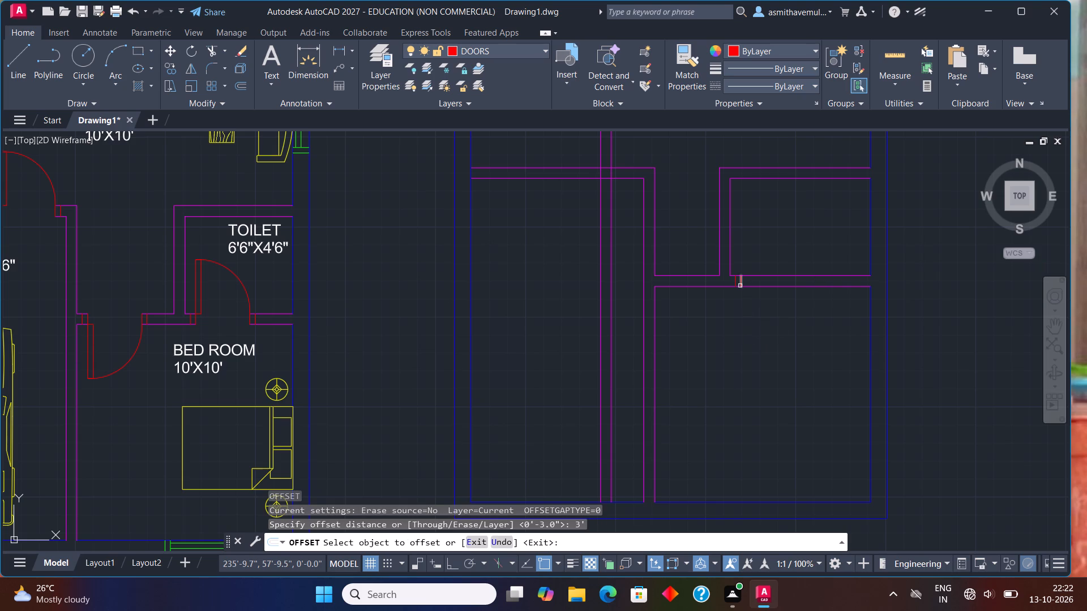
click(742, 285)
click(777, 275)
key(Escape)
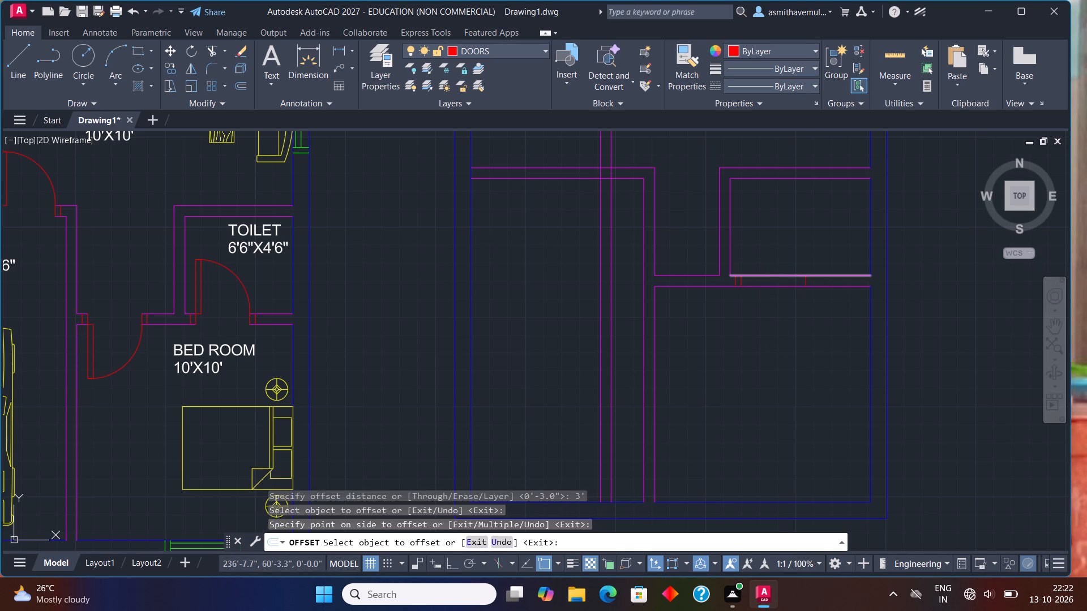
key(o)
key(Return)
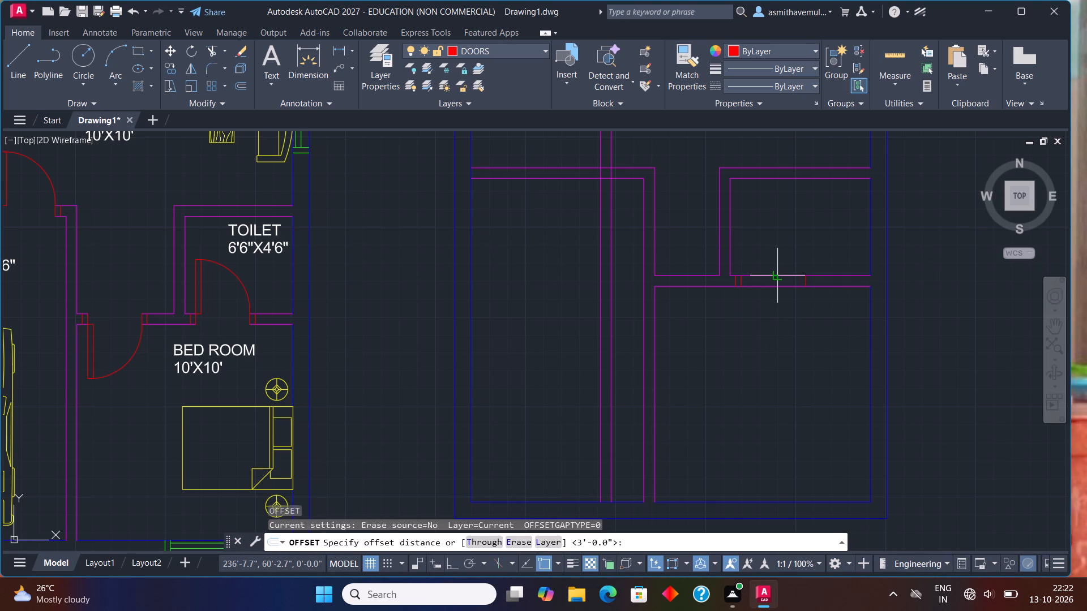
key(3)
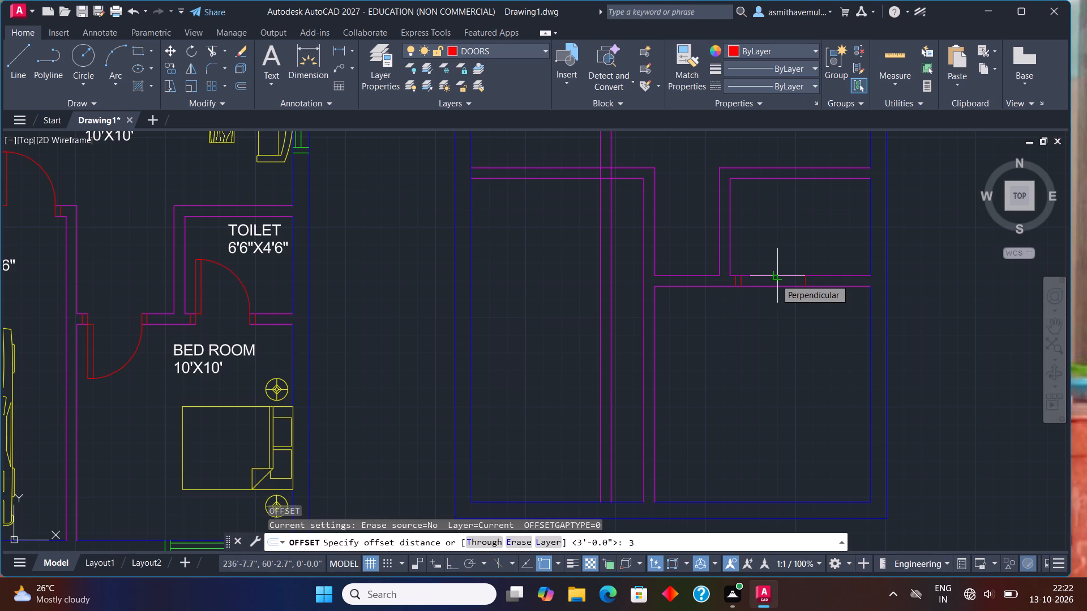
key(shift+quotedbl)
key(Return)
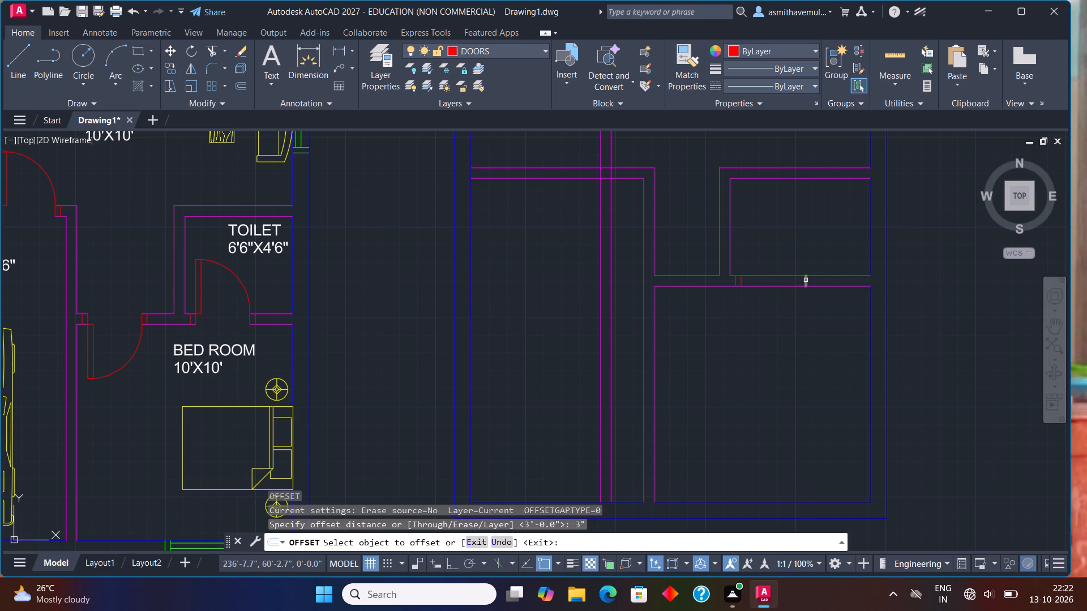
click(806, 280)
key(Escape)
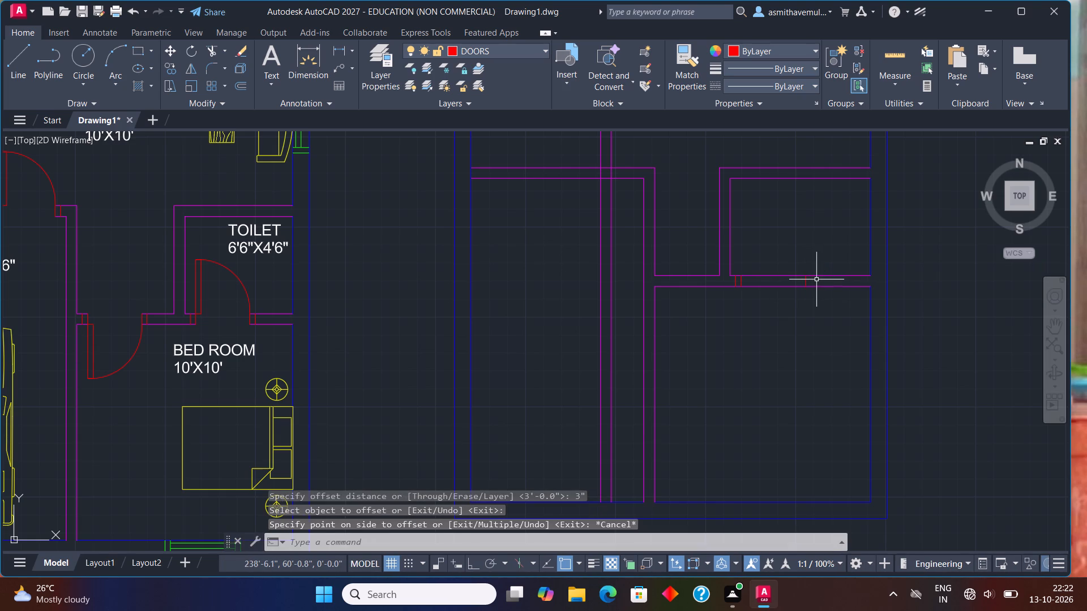
Erase the two vertical wall lines on the left side of the small toilet room.
drag(760, 249, 705, 242)
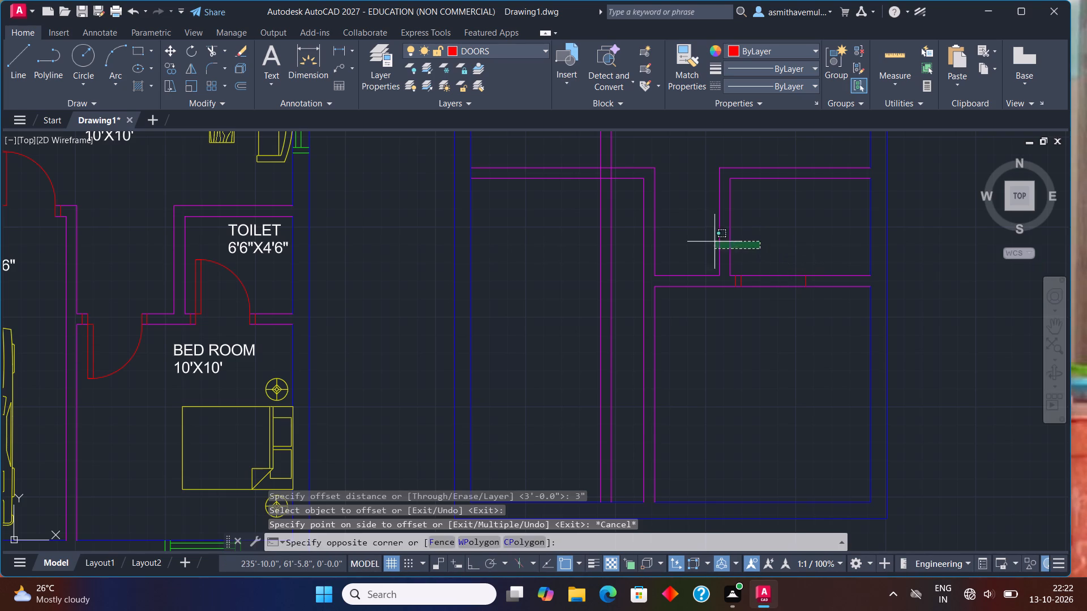
drag(705, 242, 697, 242)
key(Delete)
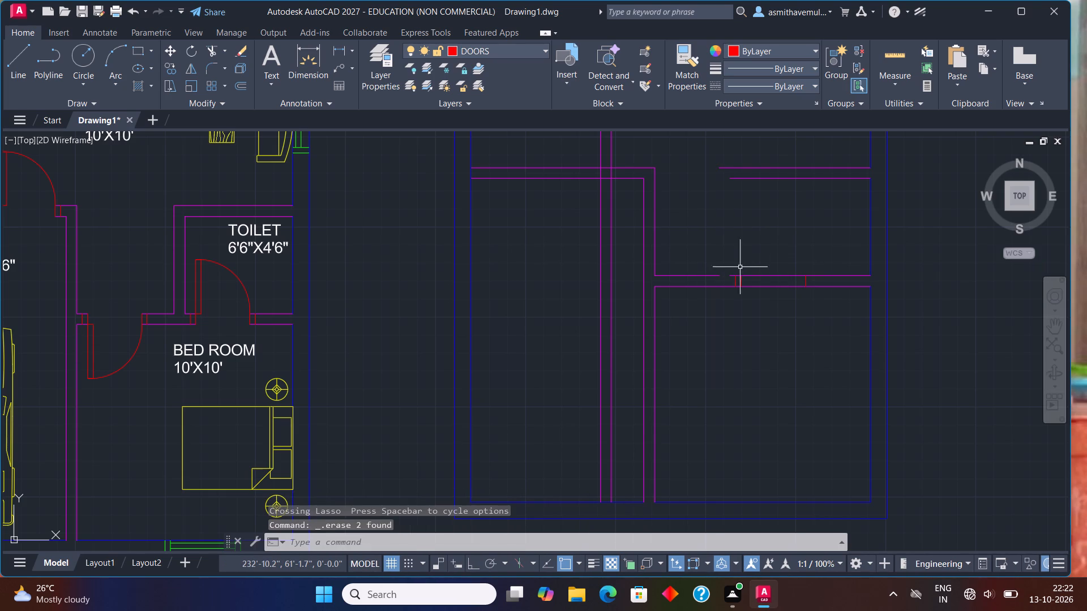
Erase the three red jamb lines in the wall between the toilet and the bedroom.
scroll(769, 277, up, 1)
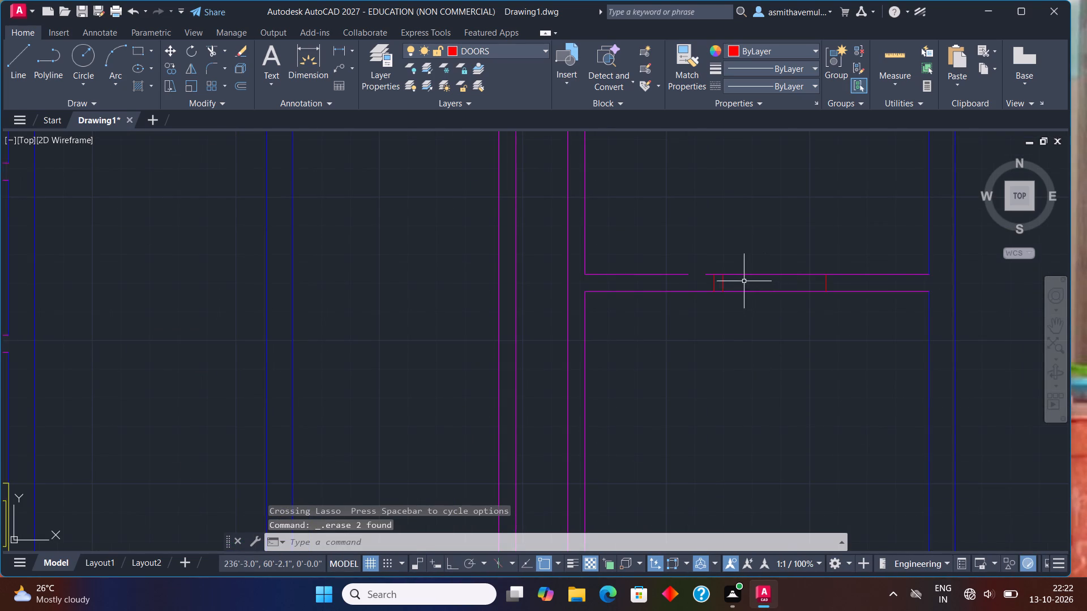
drag(739, 280, 683, 286)
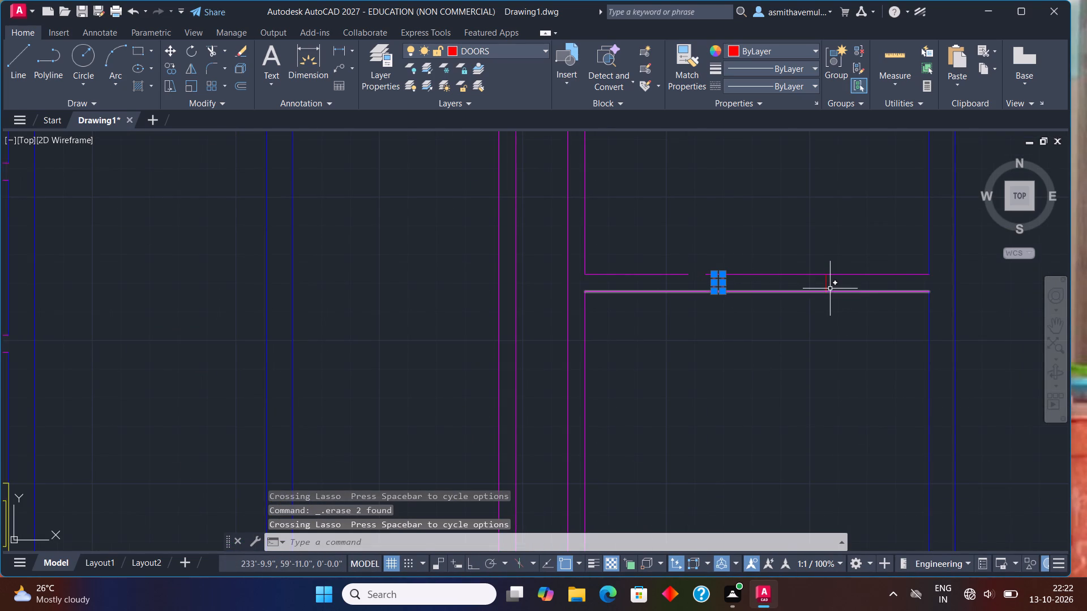
drag(830, 285, 818, 282)
key(Delete)
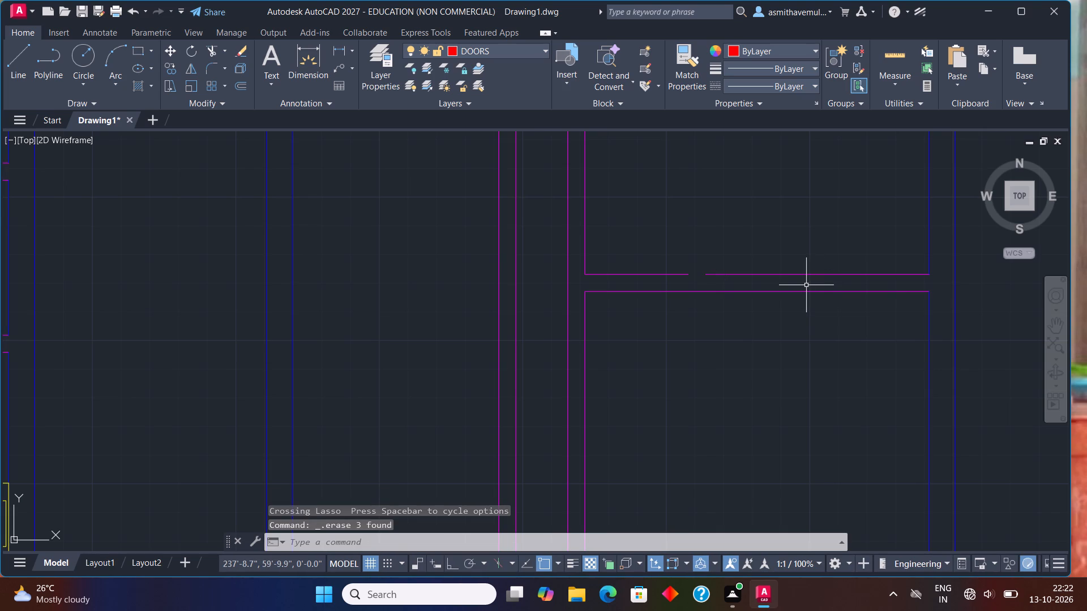
Draw a jamb line across the bedroom's upper wall, starting 3" to the right of the passage's lower-left corner.
scroll(793, 287, down, 1)
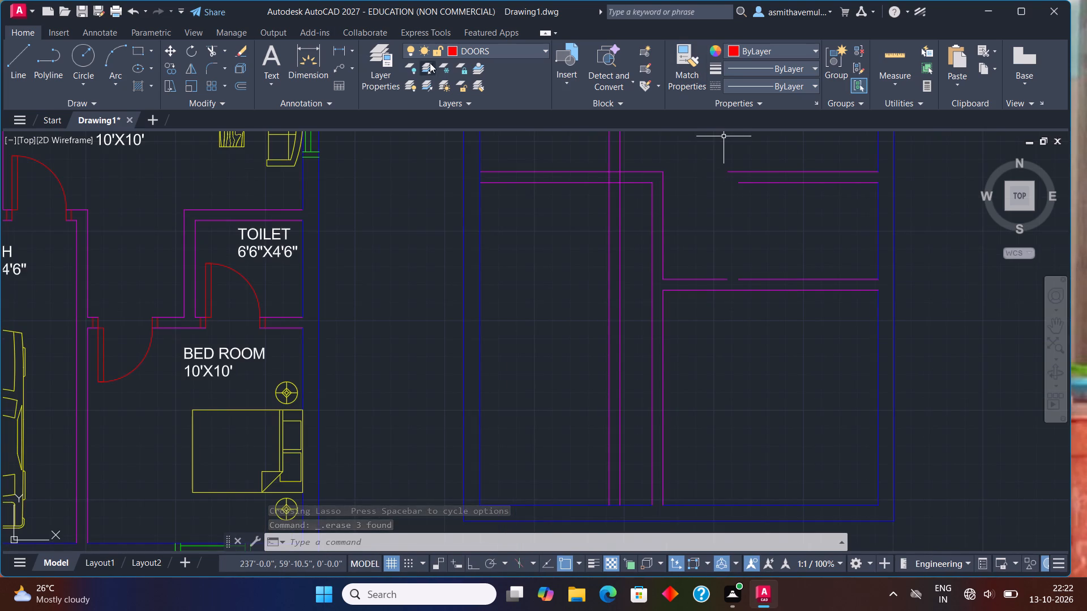
key(l)
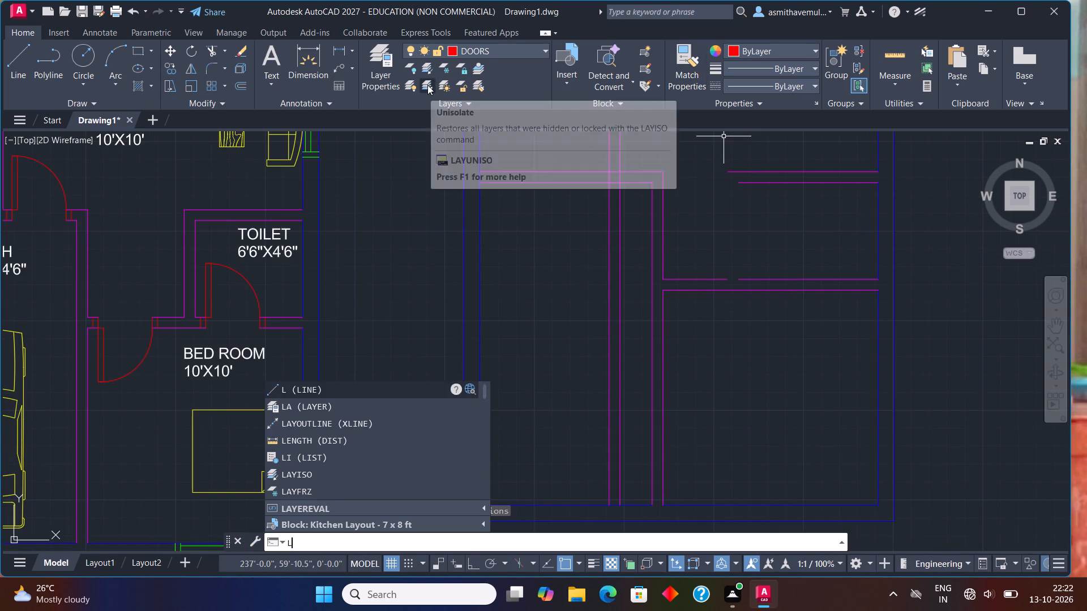
key(Escape)
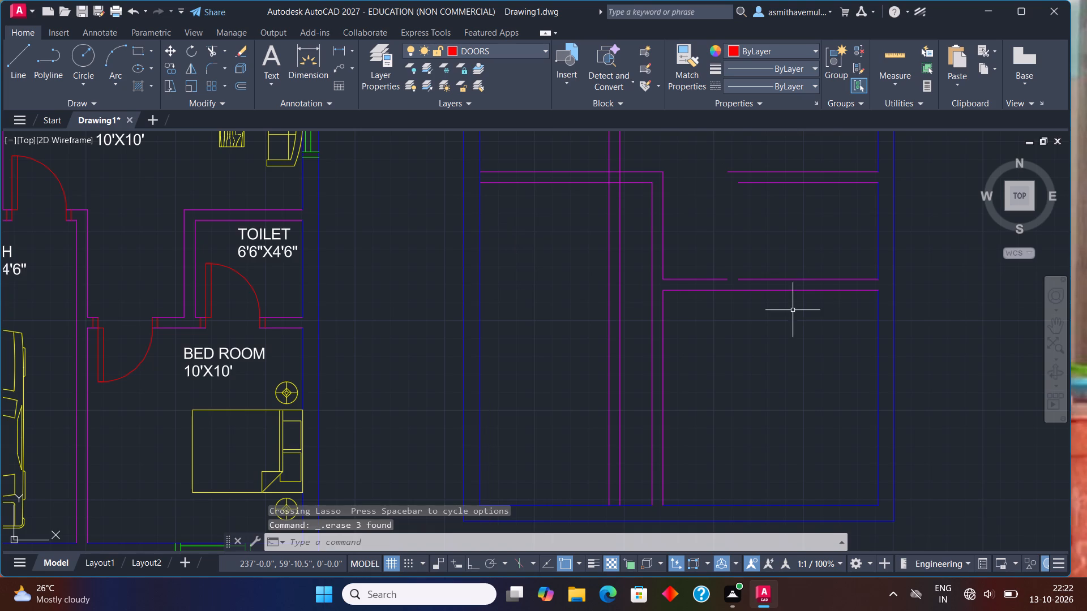
key(l)
key(Return)
key(f)
text(RO)
key(m)
key(Return)
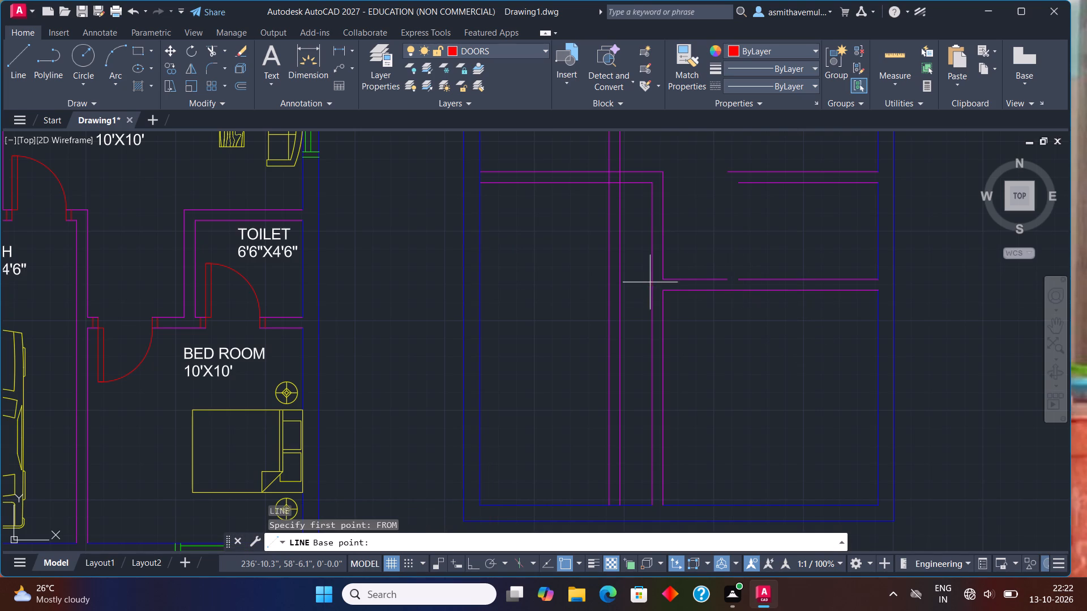
click(662, 281)
text(@3",O)
key(BackSpace)
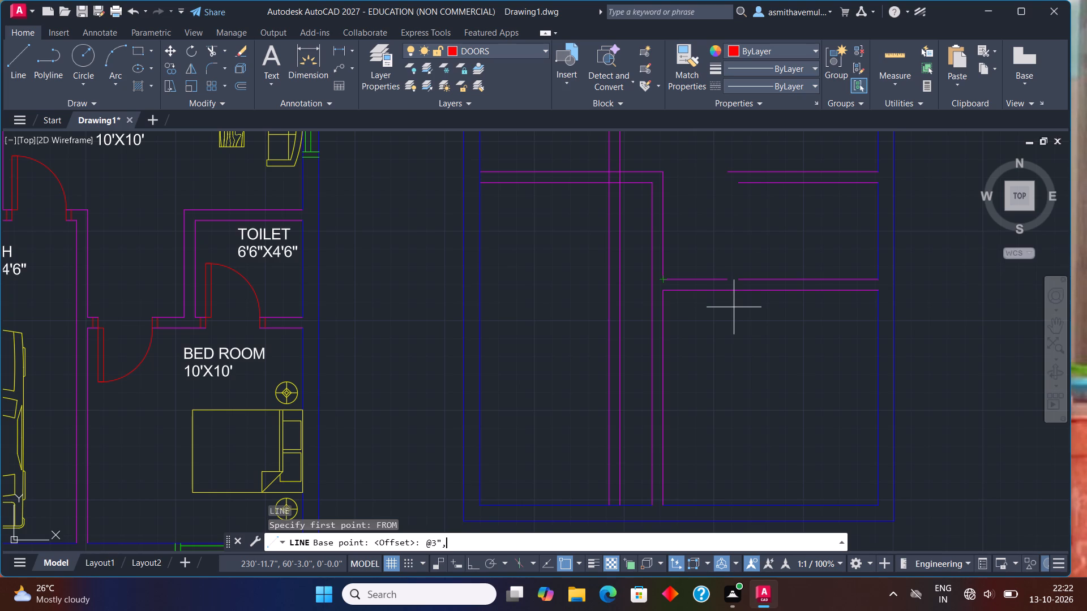
key(0)
key(Return)
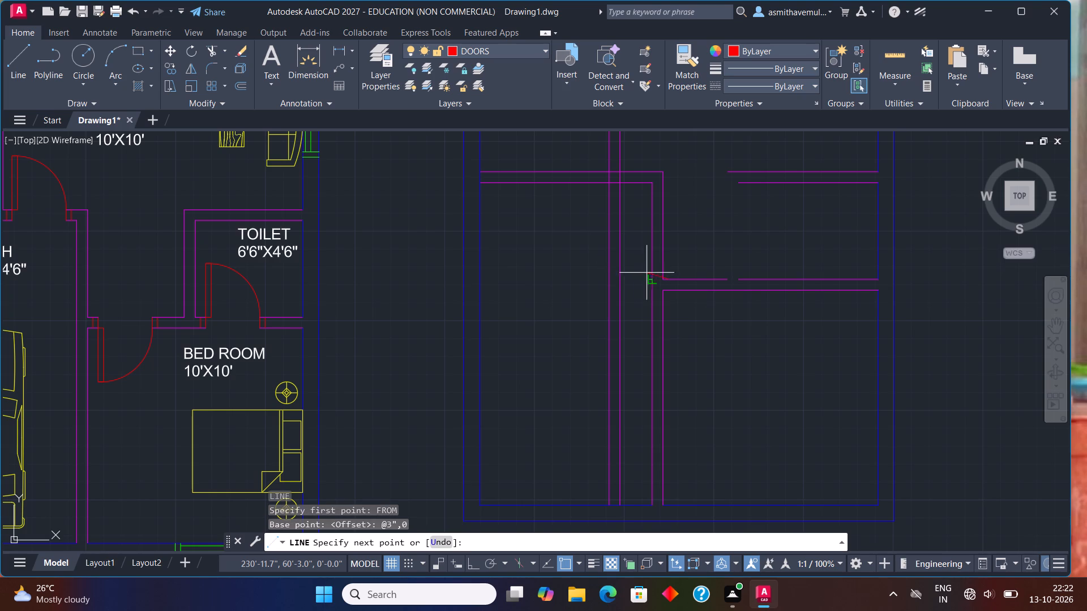
scroll(662, 296, up, 1)
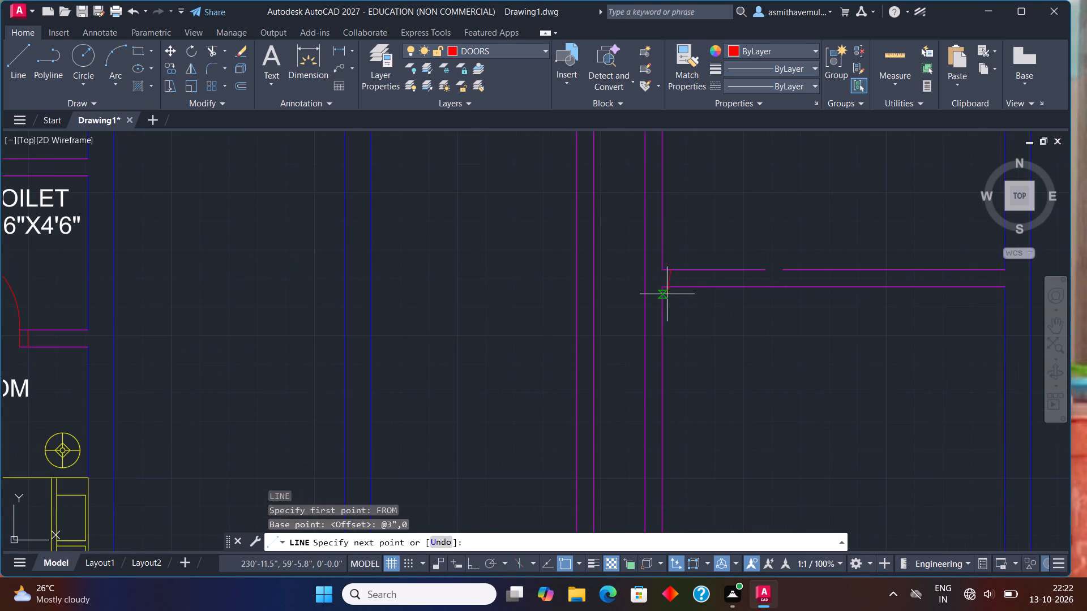
click(677, 287)
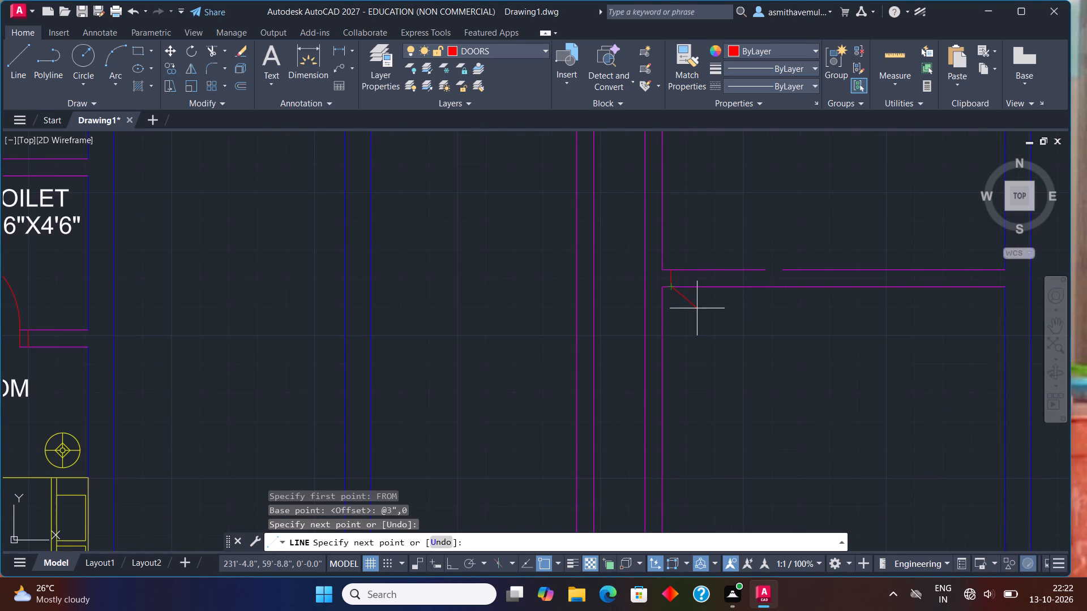
key(Escape)
Offset the new jamb line by 3" to the right to complete the jamb in the bedroom's upper wall.
scroll(672, 280, up, 1)
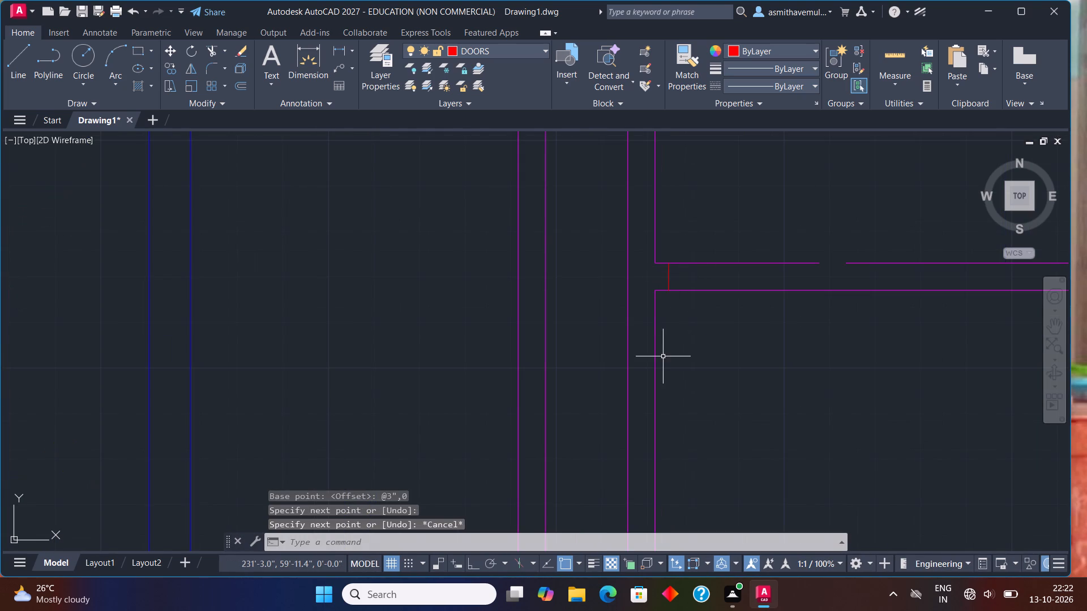
key(o)
key(Return)
key(3)
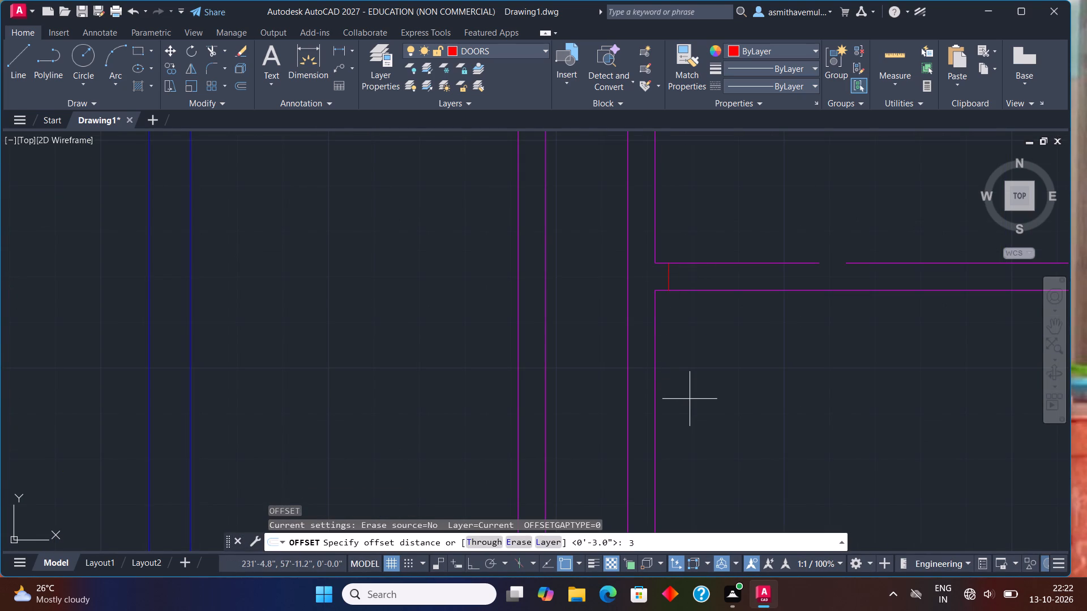
key(shift+quotedbl)
key(Return)
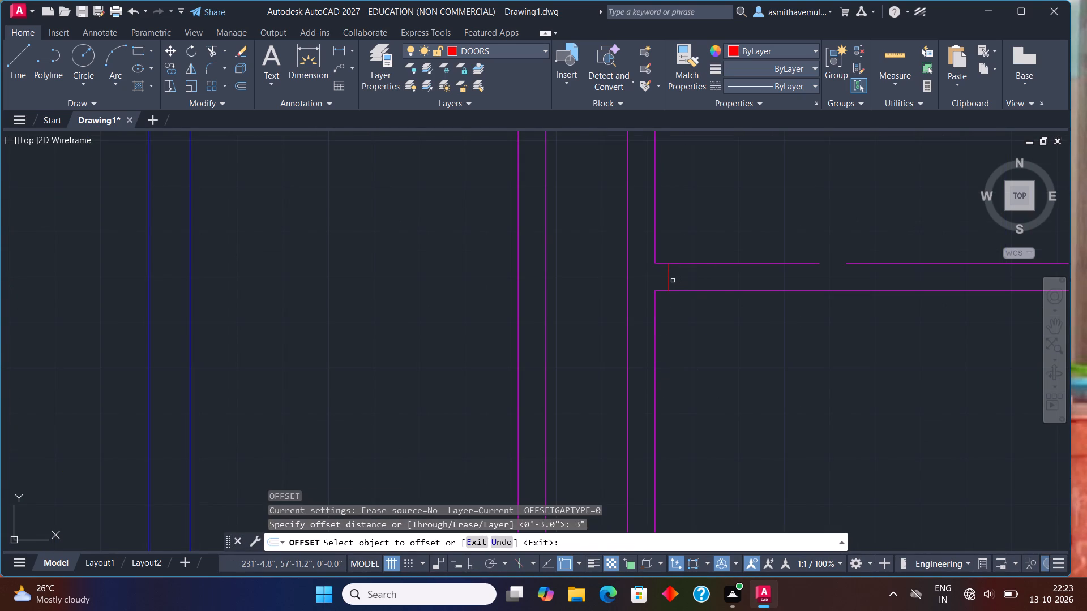
click(669, 279)
click(695, 291)
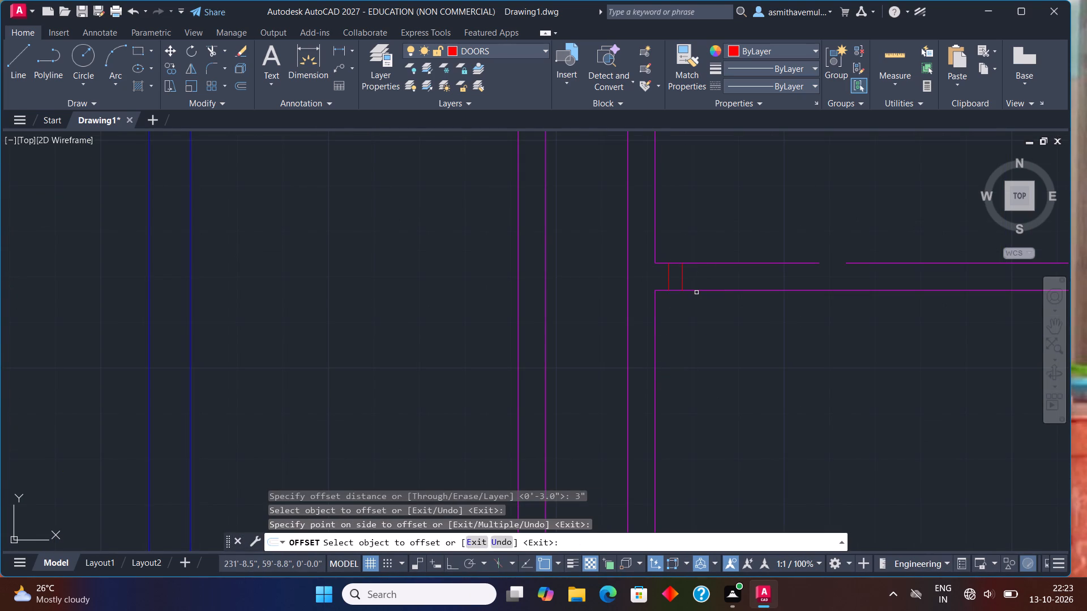
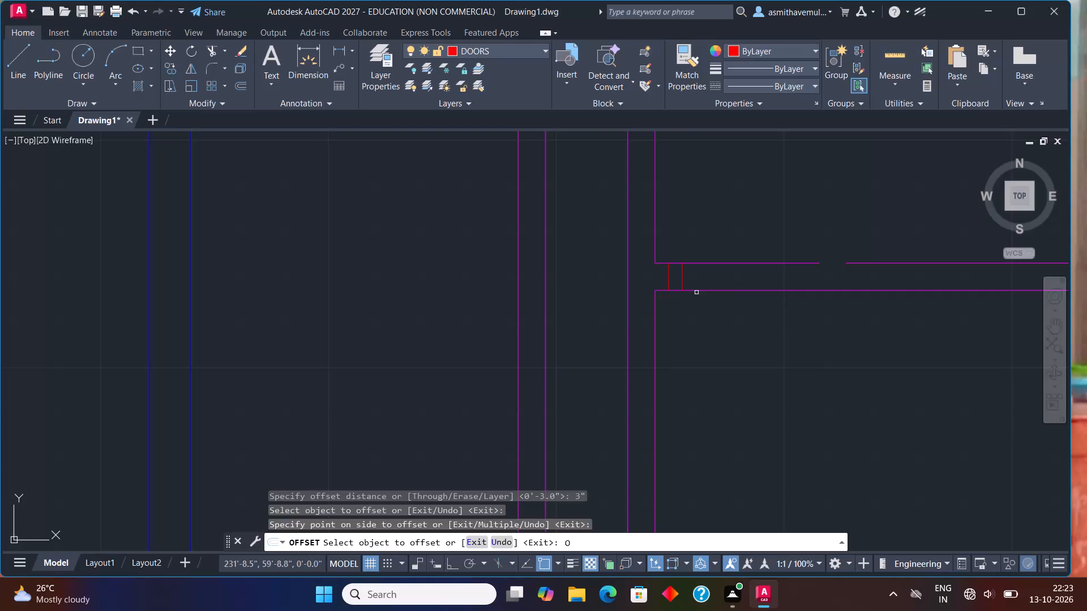
Offset the right line of the new jamb 3' to the right to mark the other side of the door opening.
key(Escape)
key(o)
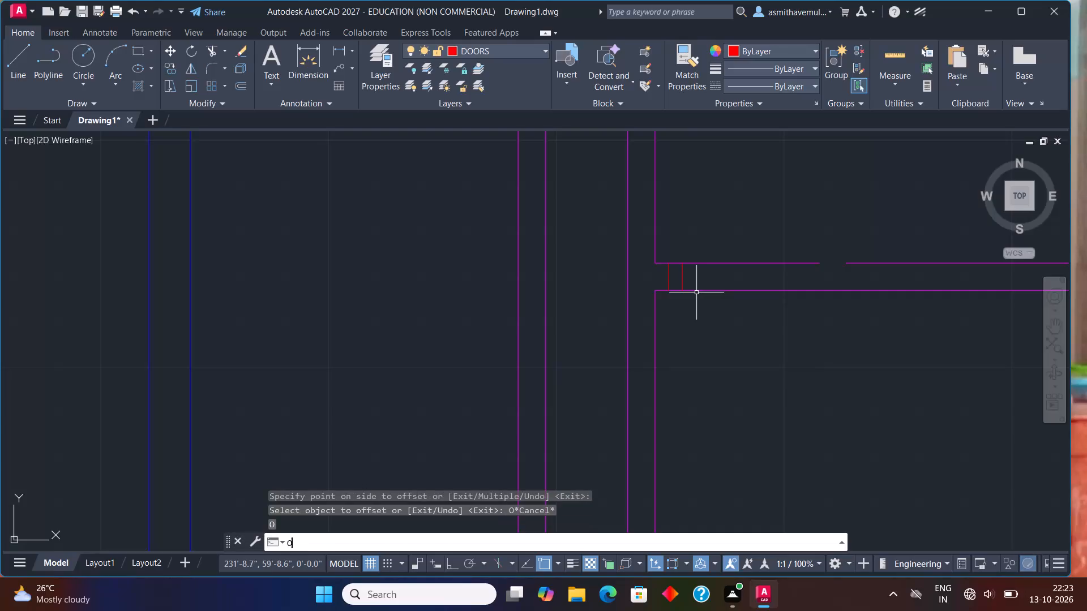
key(Return)
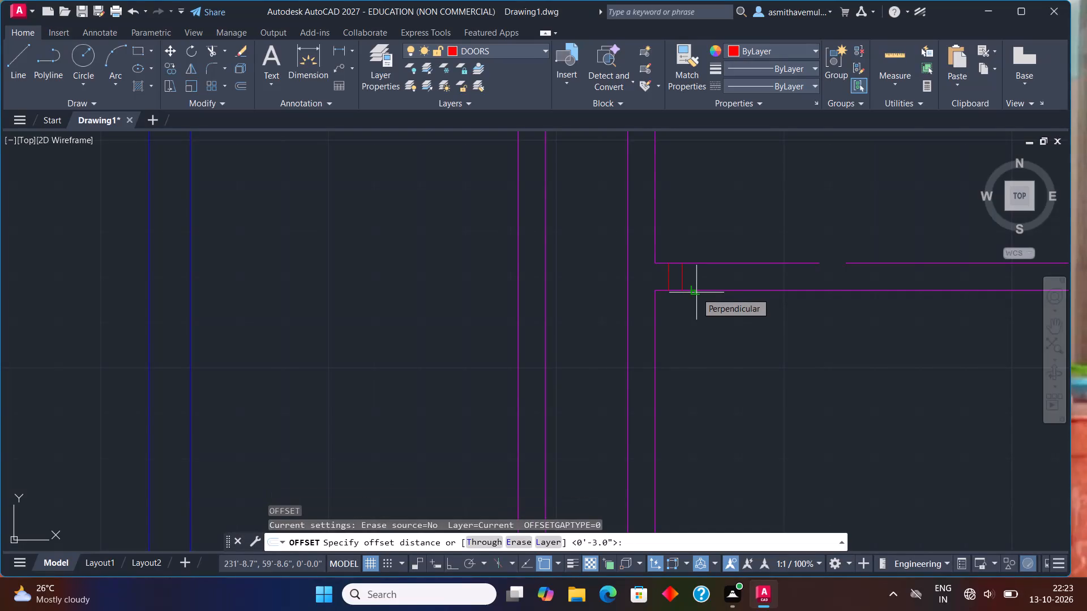
text(3')
key(Return)
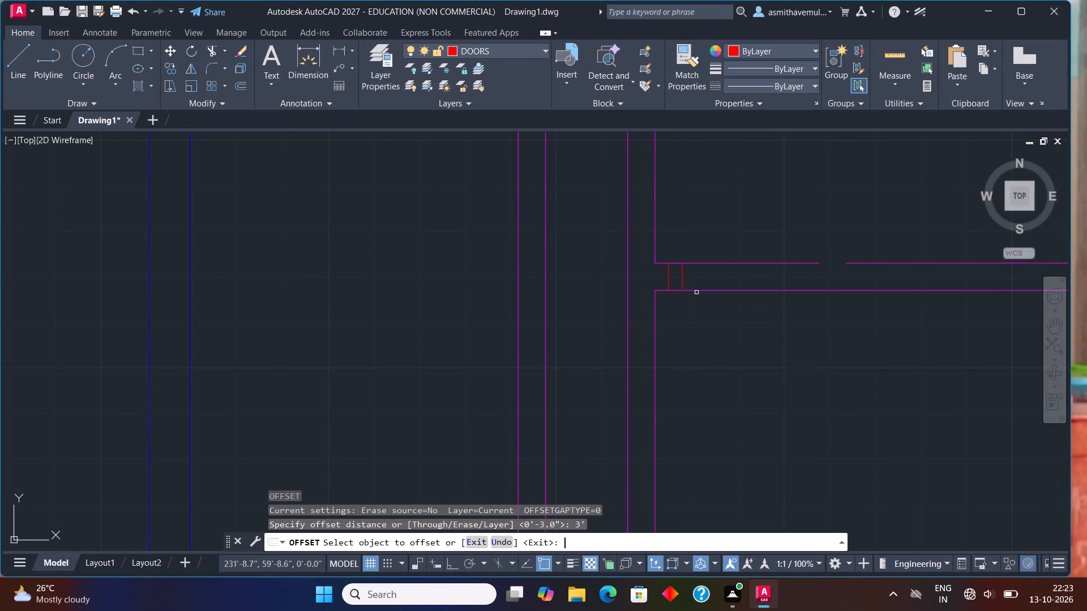
drag(682, 277, 691, 281)
drag(722, 295, 729, 295)
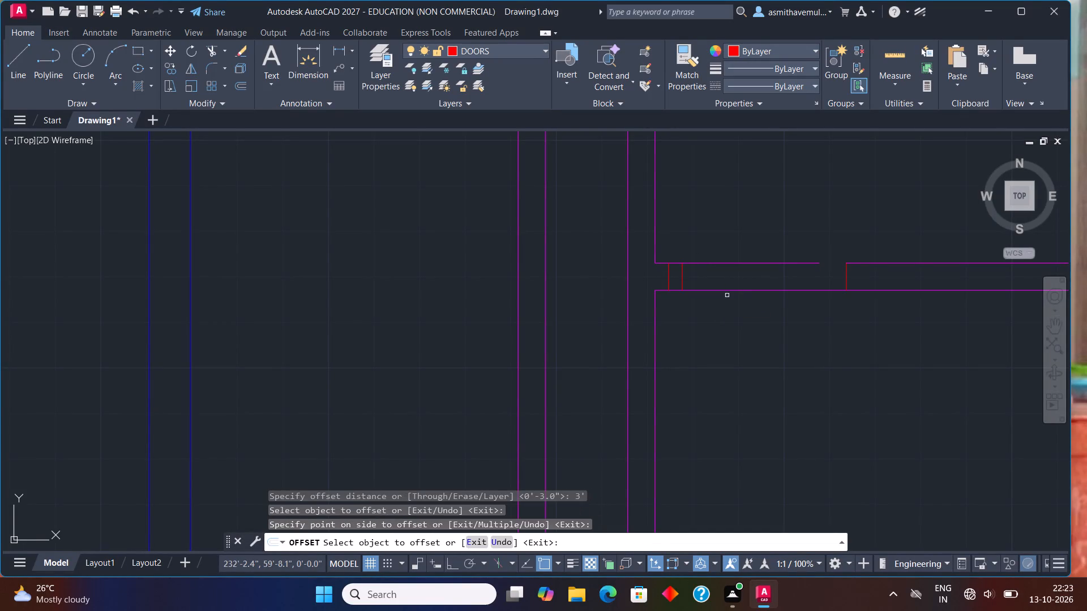
key(Escape)
Offset the line on the opening's far side 3" to the right to complete the second jamb.
scroll(827, 275, down, 1)
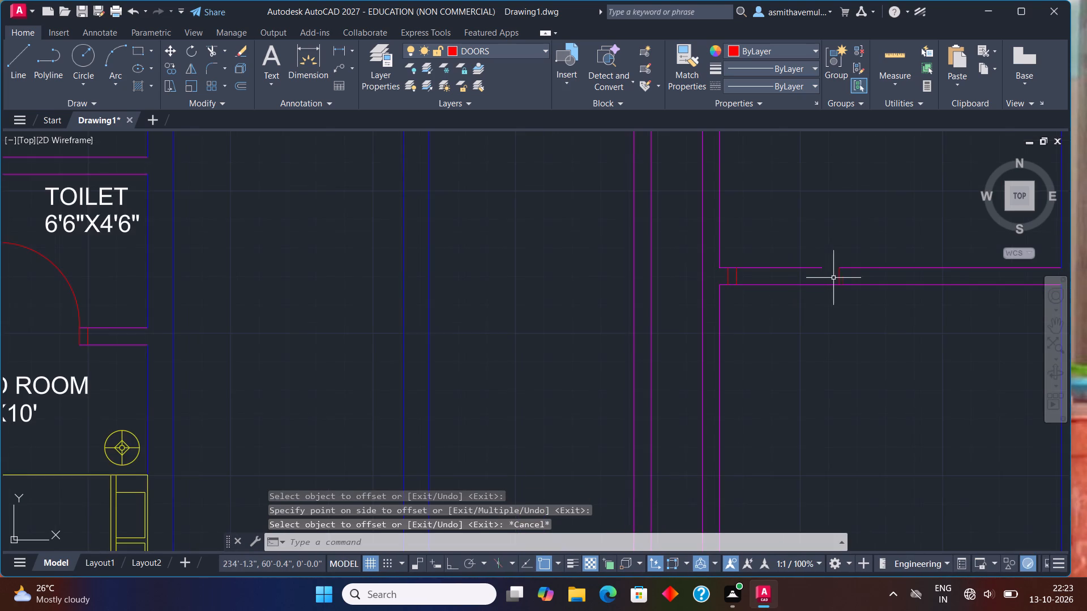
middle_drag(851, 309, 730, 355)
key(o)
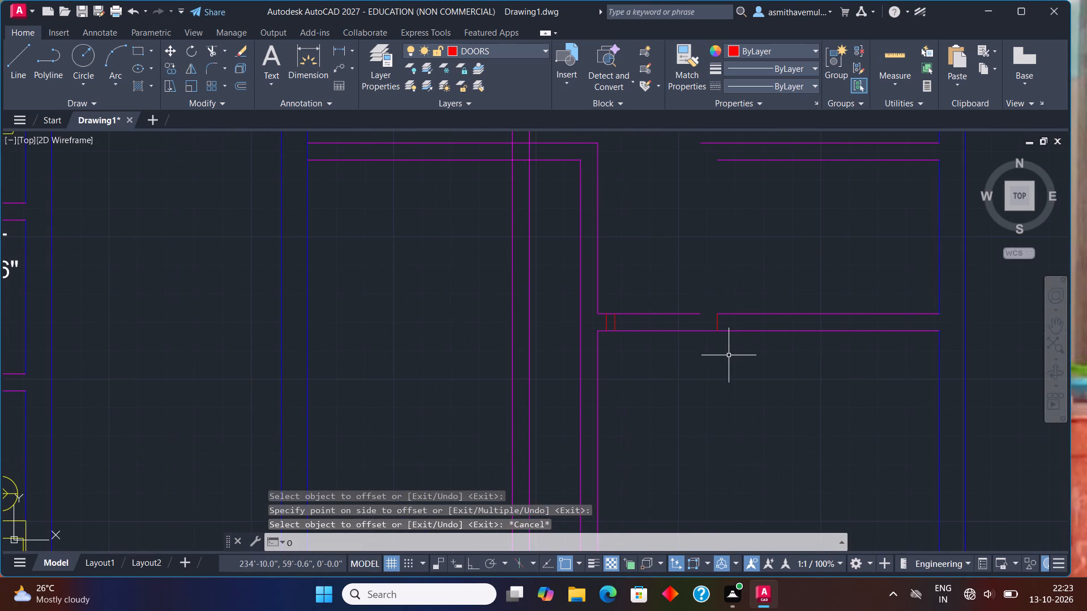
key(Return)
key(3)
key(shift+quotedbl)
key(Return)
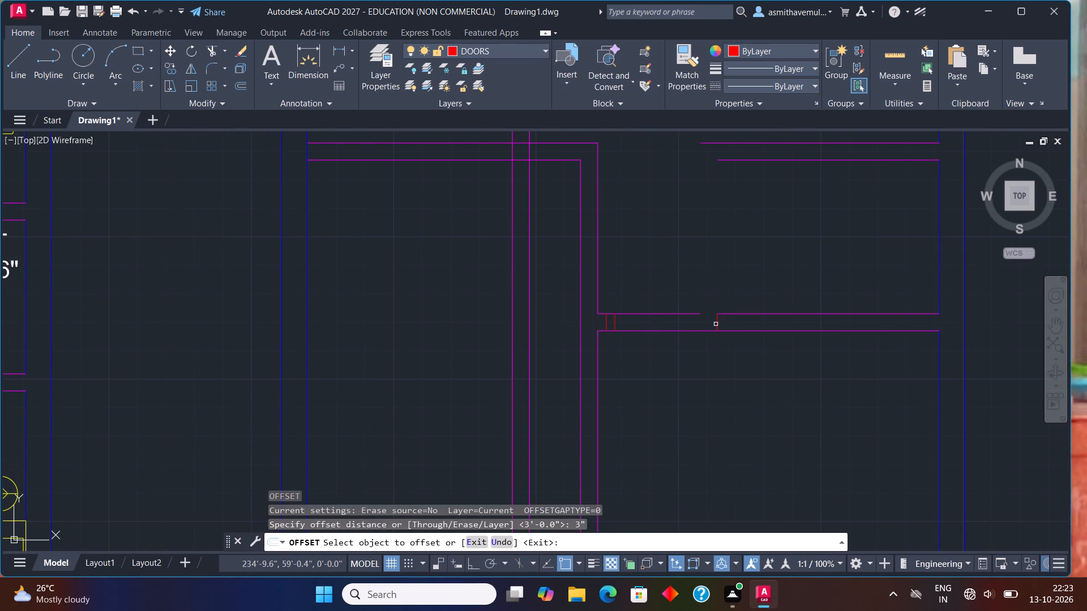
drag(718, 324, 728, 322)
click(742, 321)
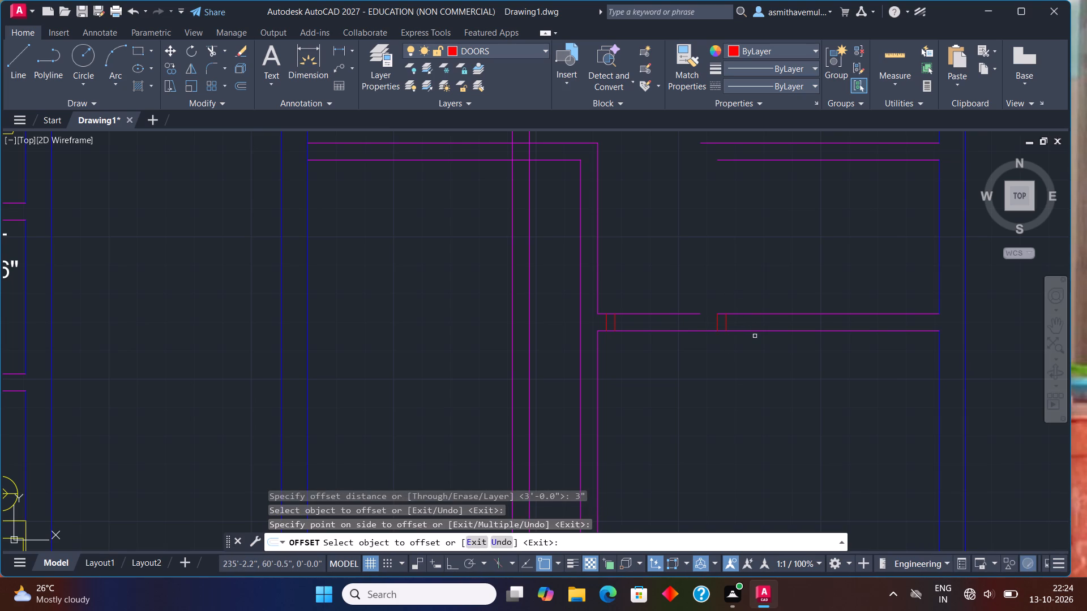
key(Escape)
Make INNER WALL the current layer.
text(LA)
key(Return)
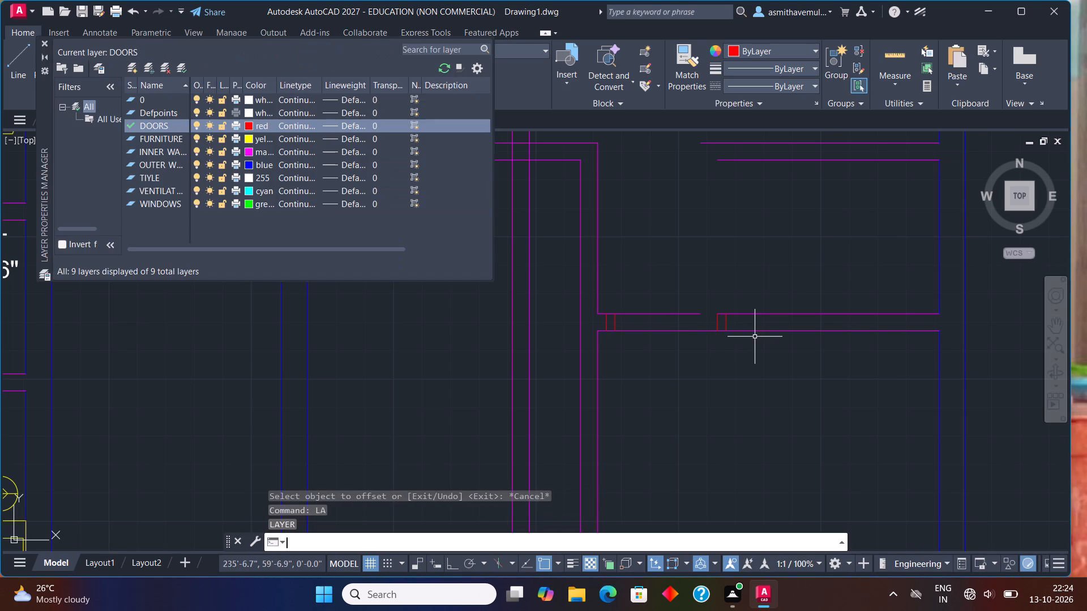
click(173, 150)
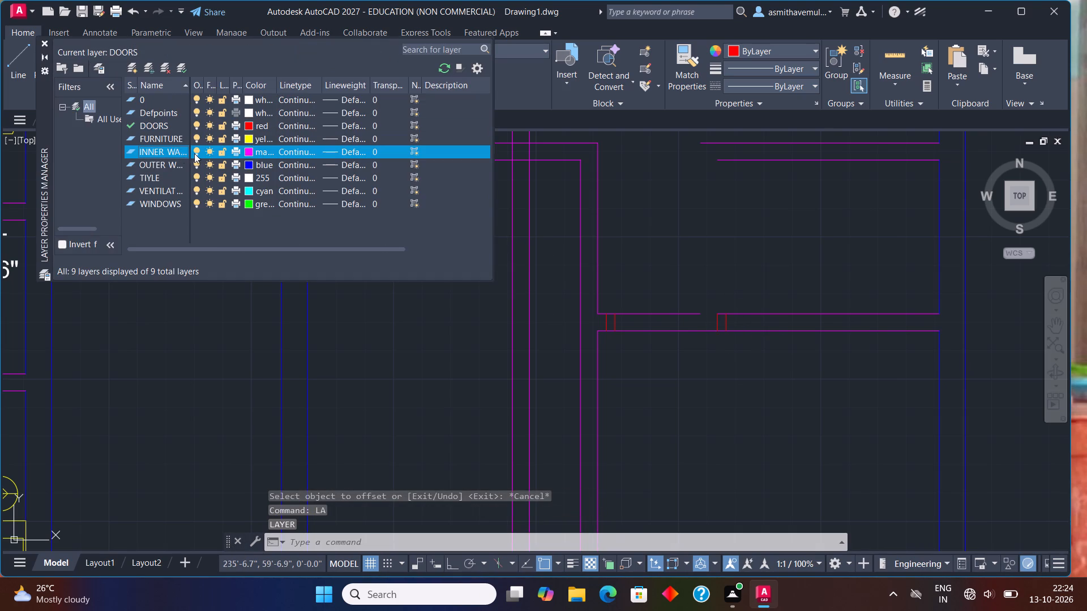
click(185, 71)
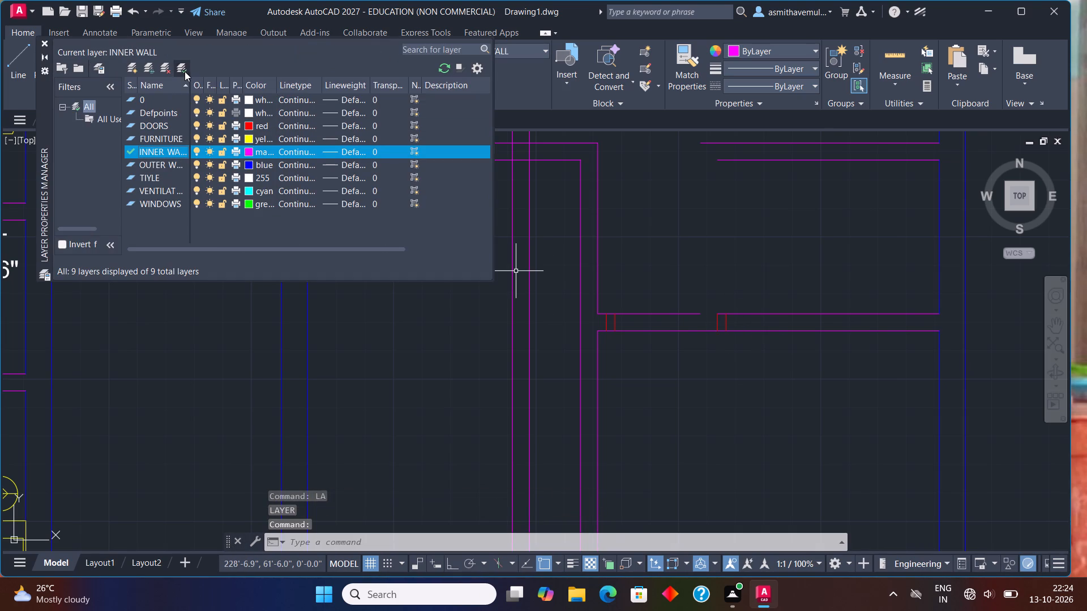
click(45, 45)
Offset the inner line of the outer wall beside the toilet 4' to the left into the room.
middle_drag(950, 315, 722, 308)
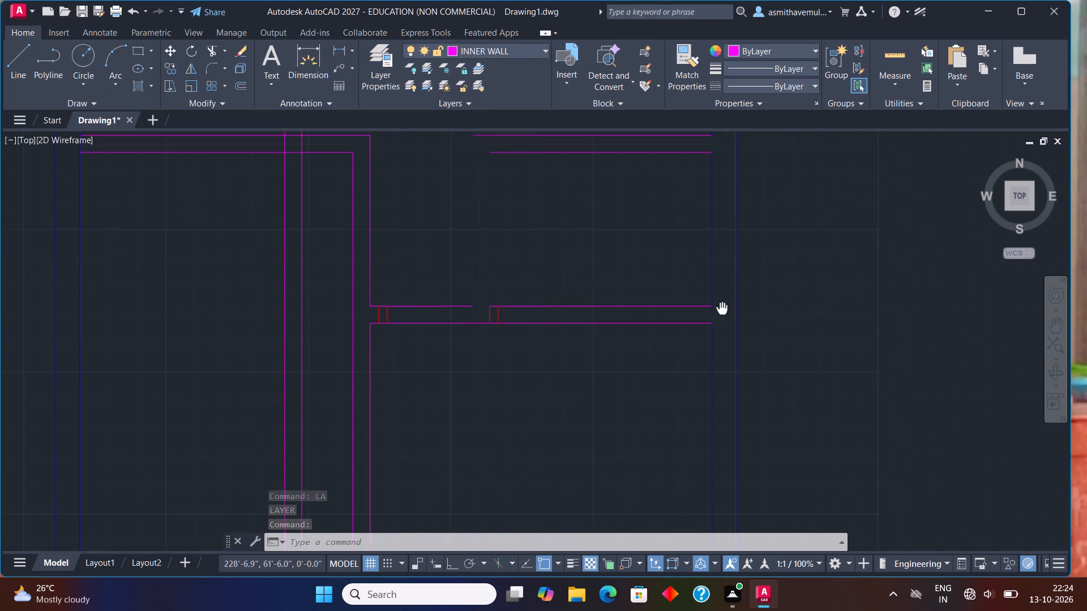
middle_drag(722, 308, 720, 308)
key(o)
key(Return)
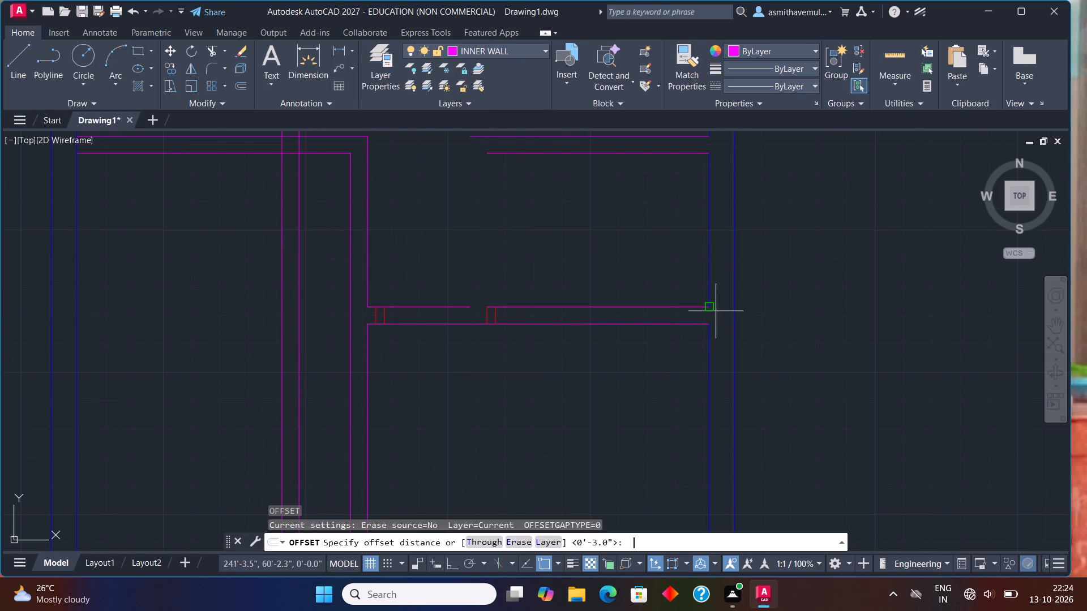
text(4')
key(Return)
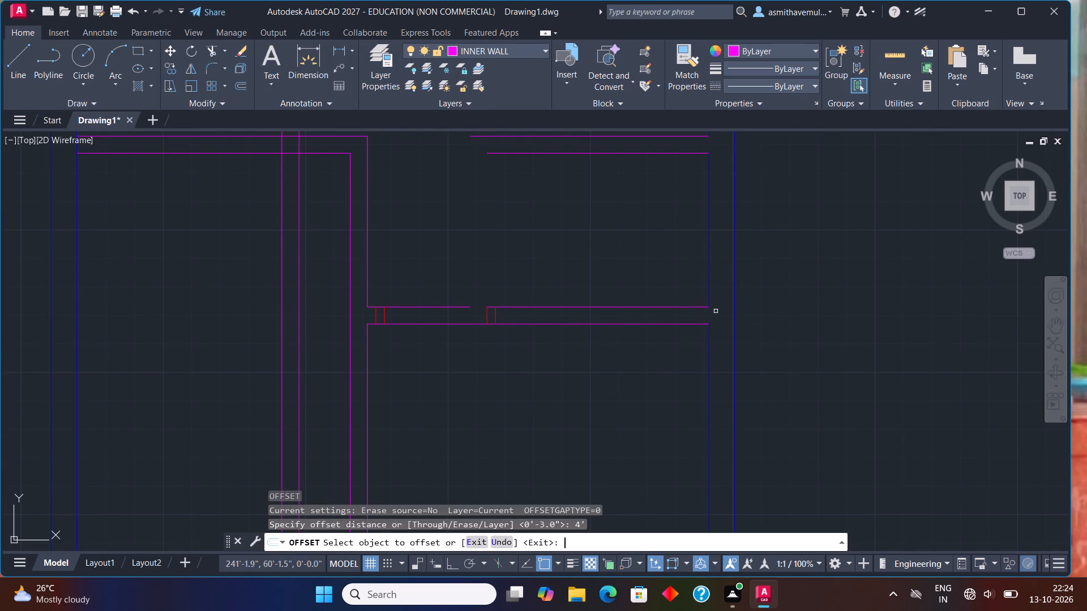
click(709, 269)
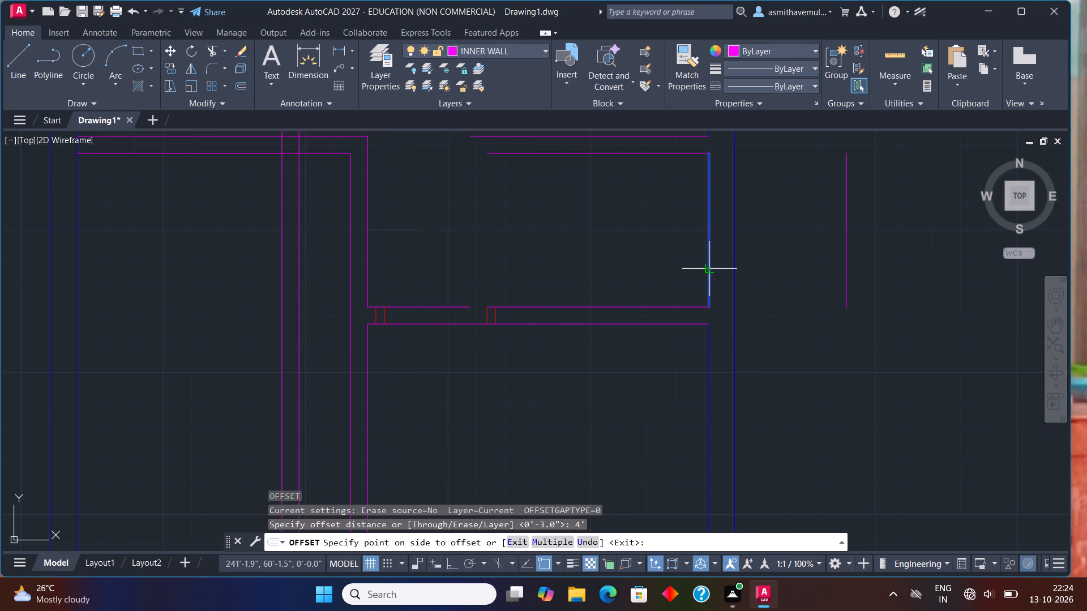
click(666, 264)
key(Escape)
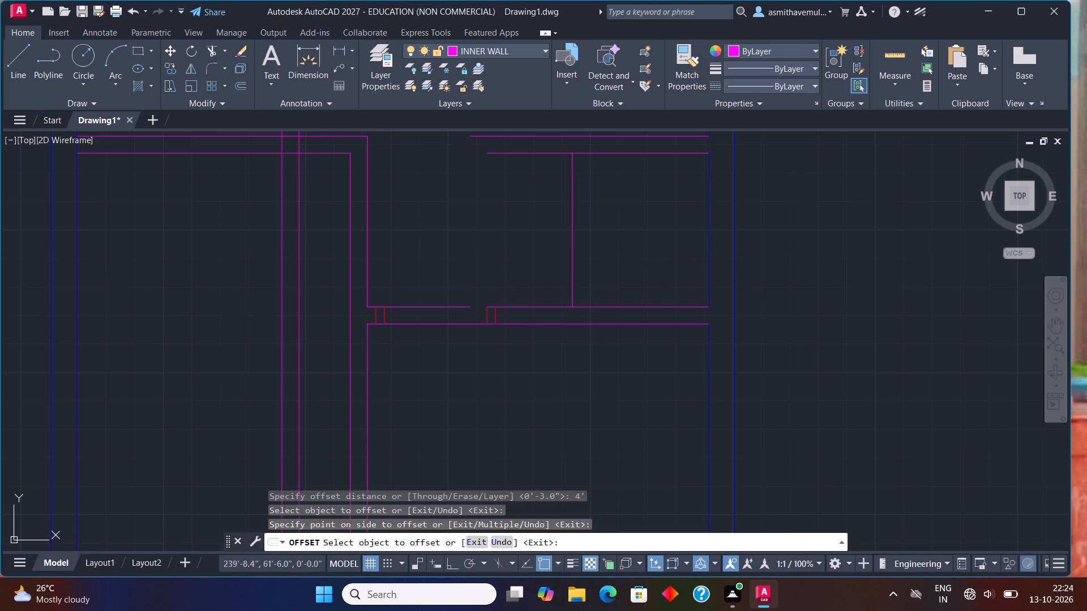
Offset the new toilet wall line 6" to the left to give the partition its thickness.
key(o)
key(Return)
text(6")
key(Return)
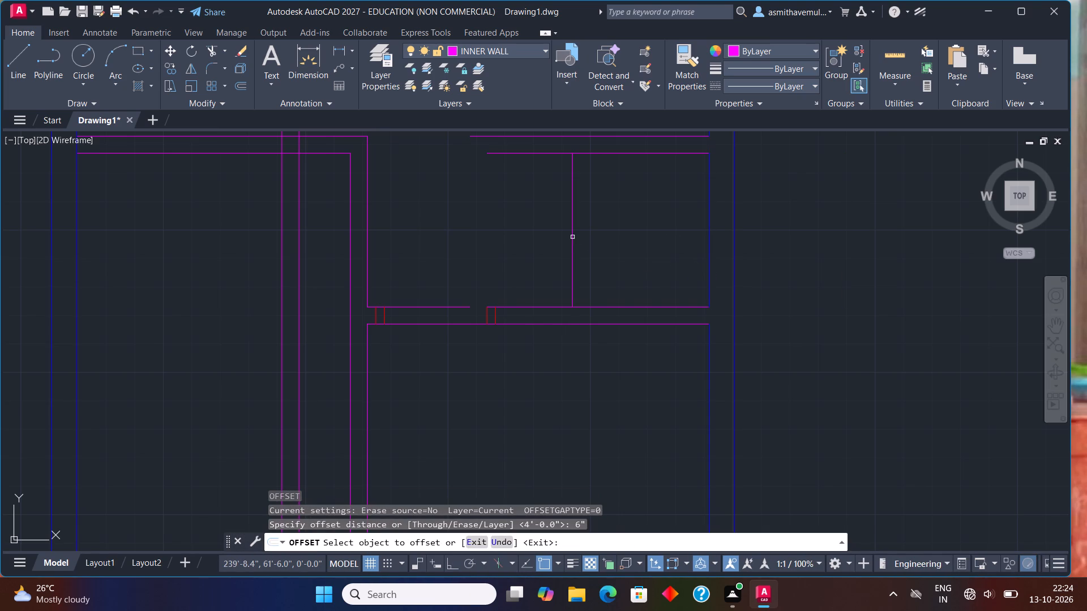
click(571, 231)
click(438, 229)
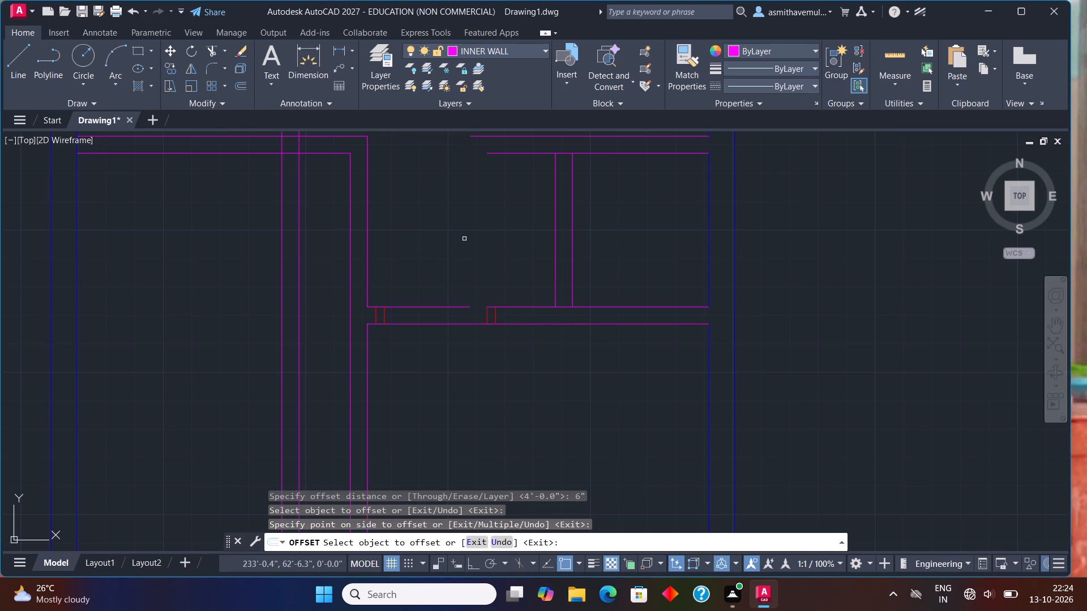
key(Escape)
Trim the toilet's wall lines where they meet the new partition, removing the upper wall's leftover lines to its left.
key(t)
key(r)
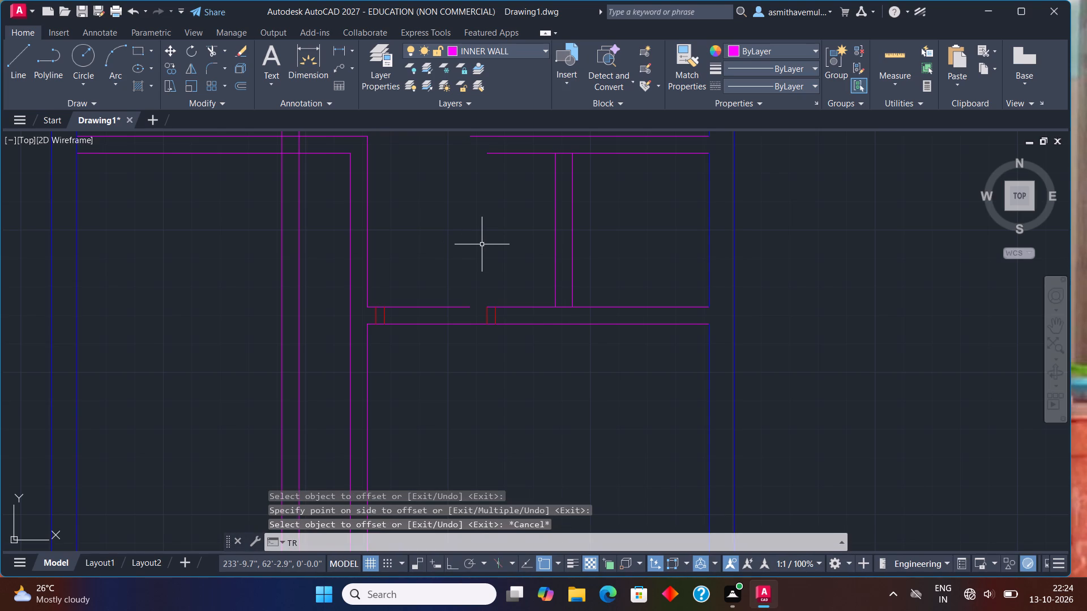
text(IM)
key(Return)
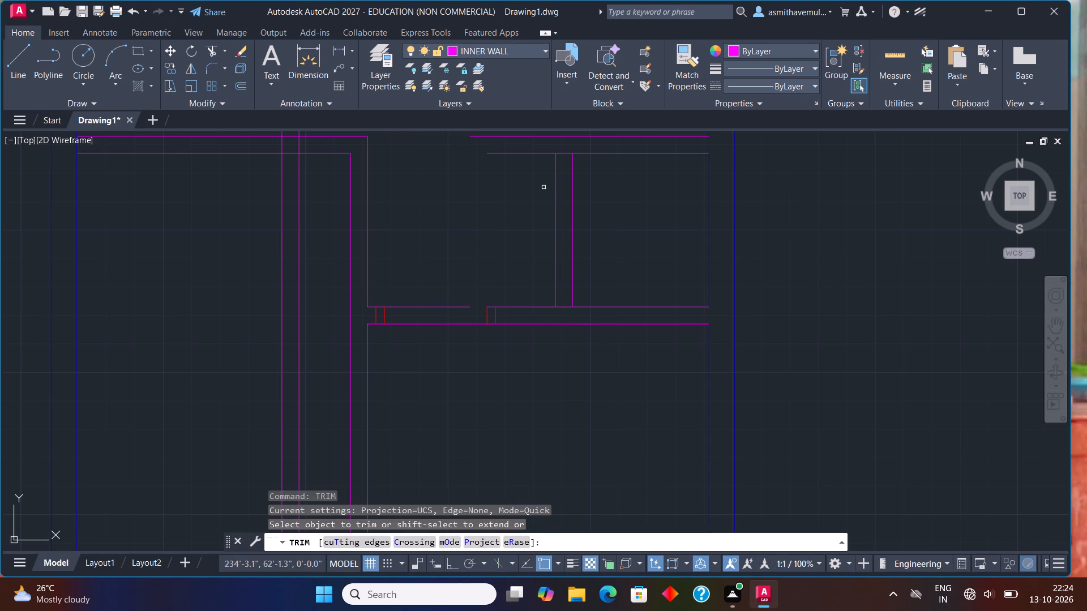
shift+click(557, 158)
drag(566, 148, 558, 171)
middle_drag(554, 156, 543, 221)
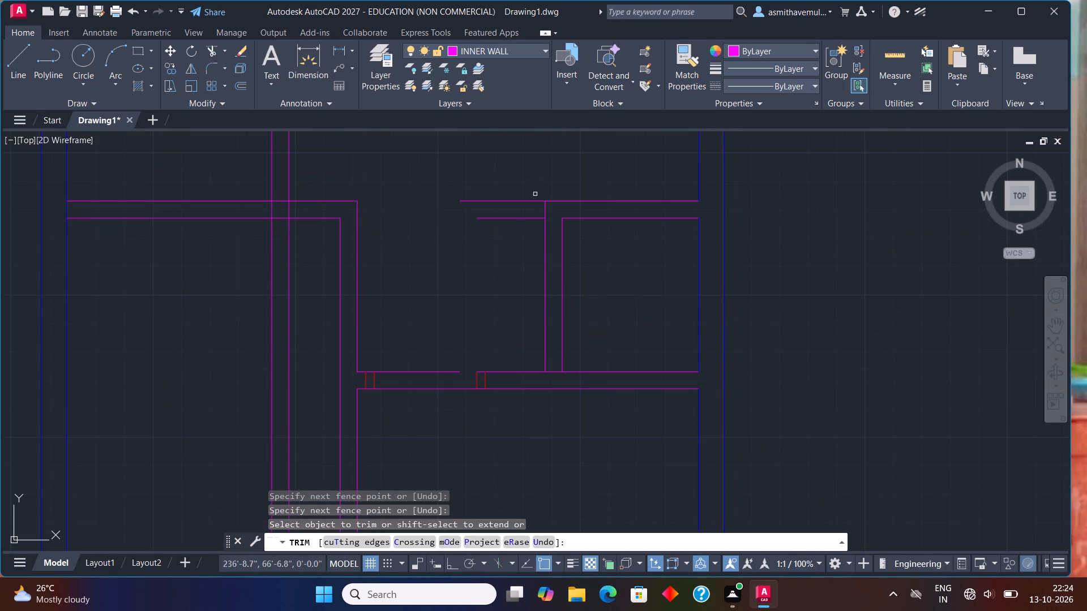
drag(529, 183, 528, 254)
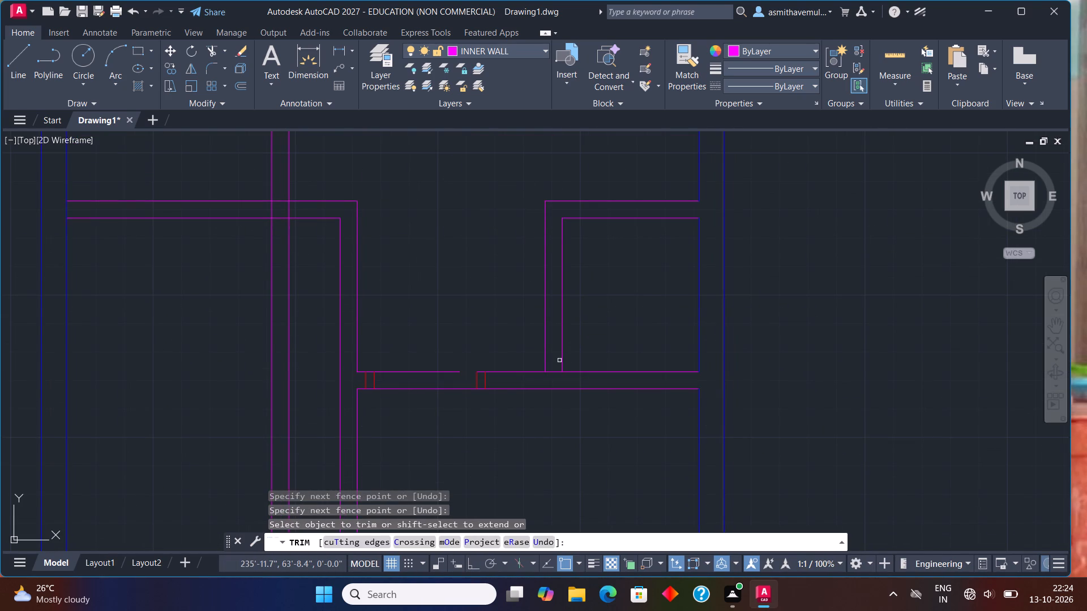
drag(556, 363, 555, 377)
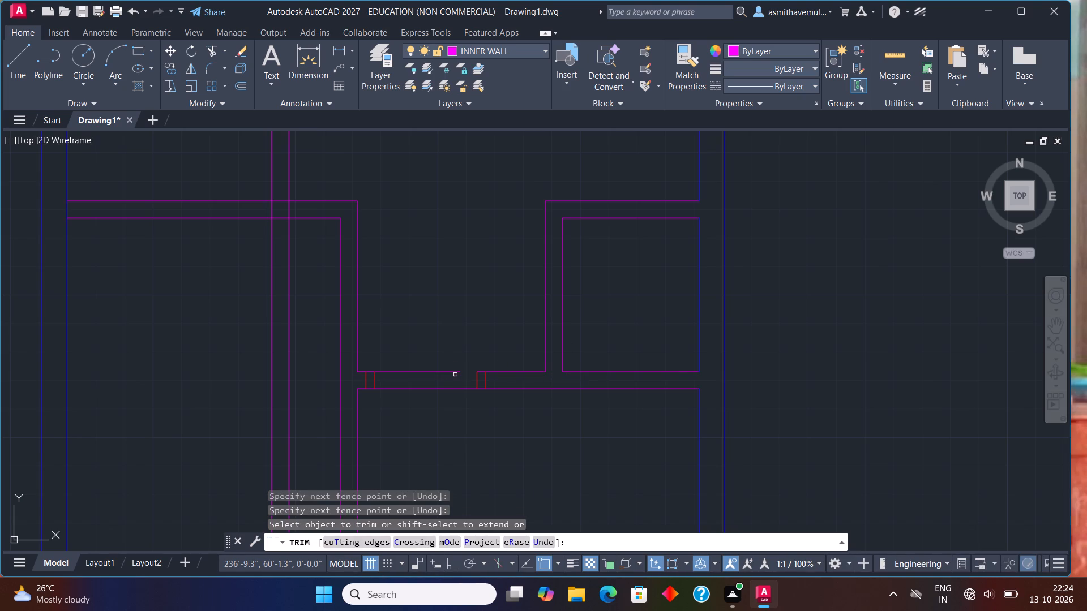
Close the gap in the bedroom's upper wall line and trim both wall lines between the jambs to open the doorway.
shift+click(456, 372)
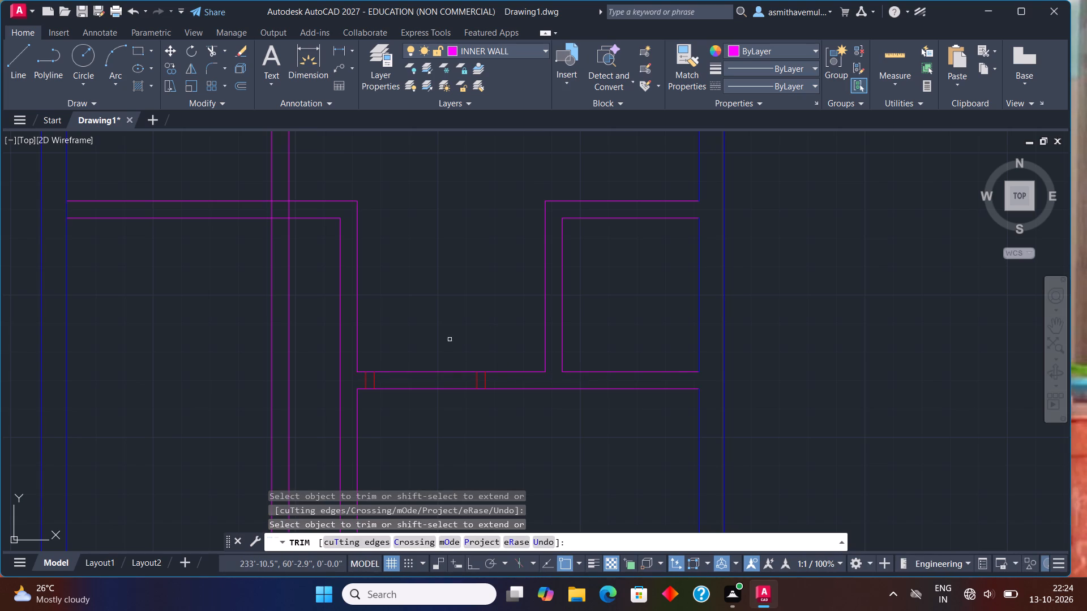
drag(446, 340, 445, 428)
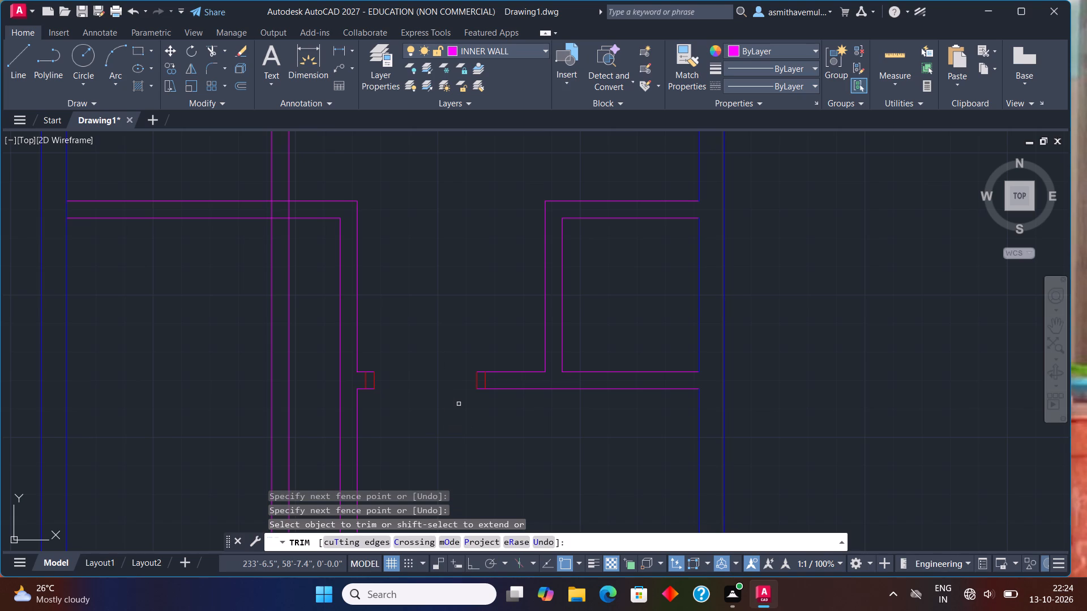
key(Escape)
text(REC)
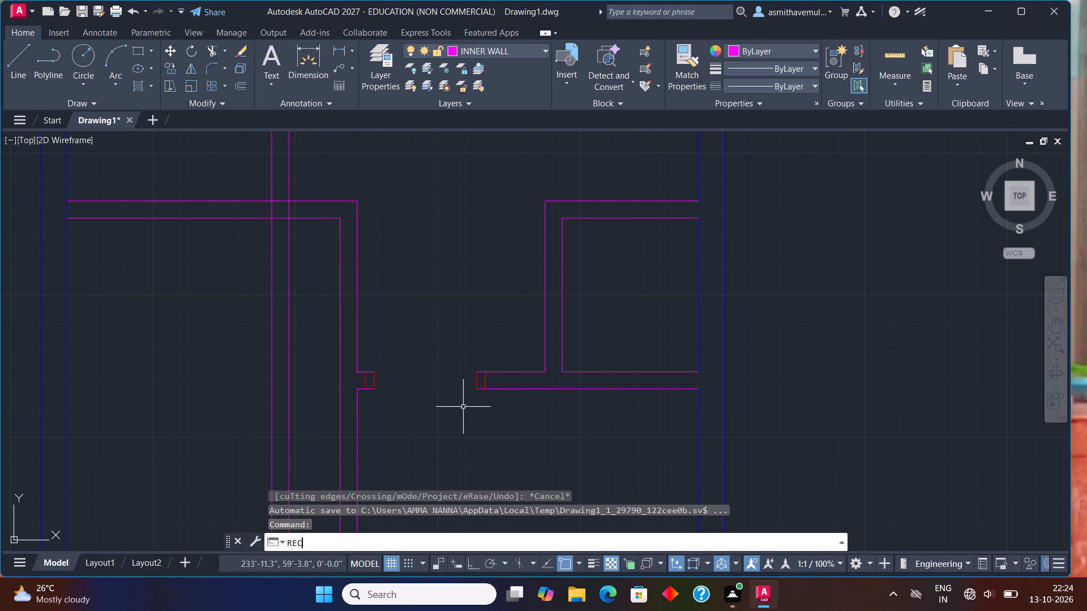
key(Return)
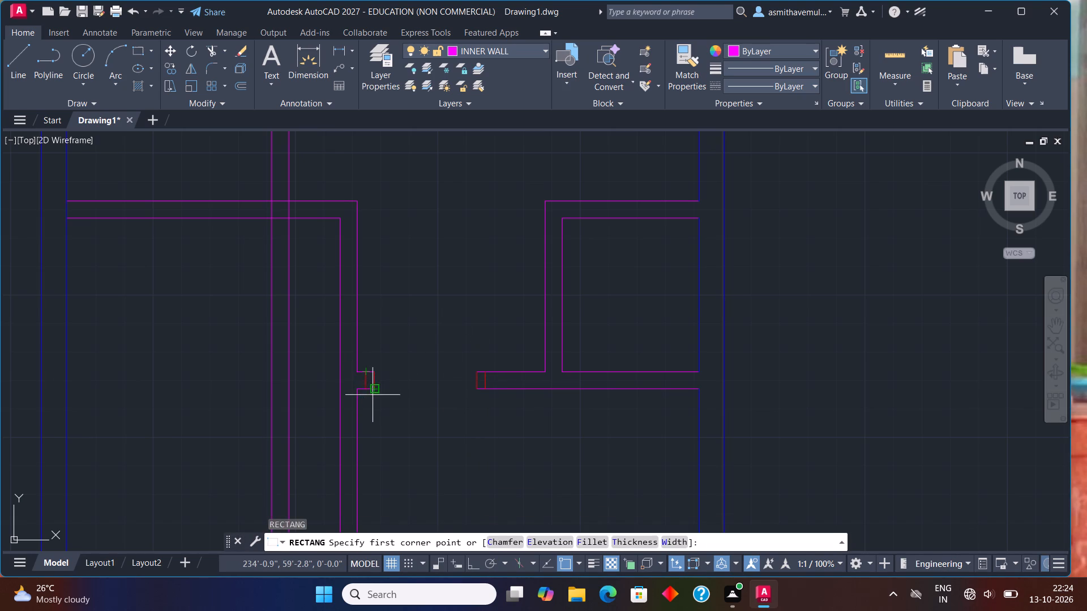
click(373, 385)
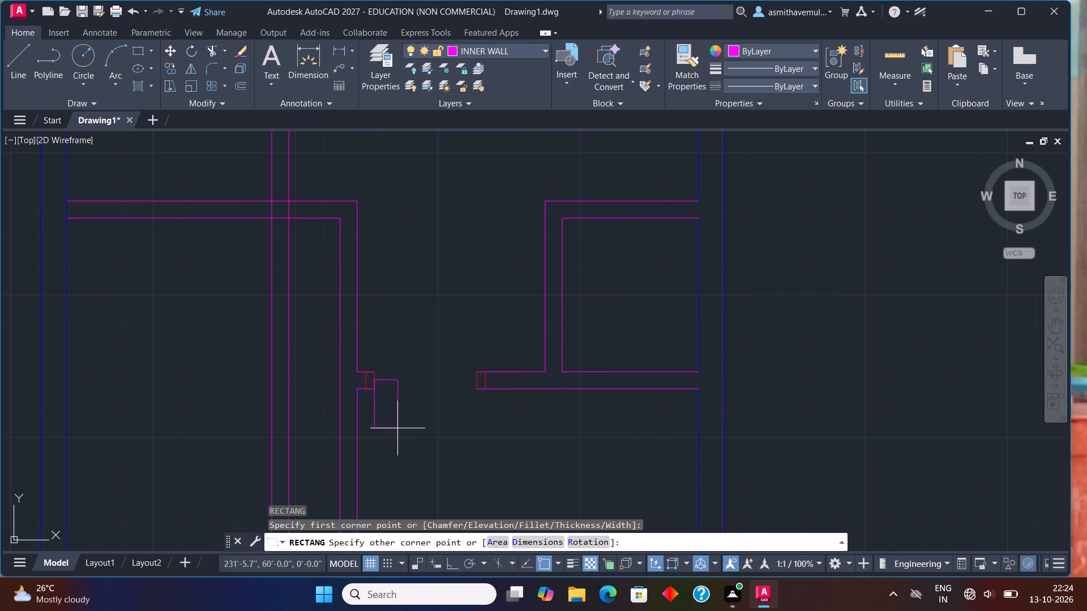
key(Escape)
Make DOORS the current layer.
middle_drag(392, 427, 410, 354)
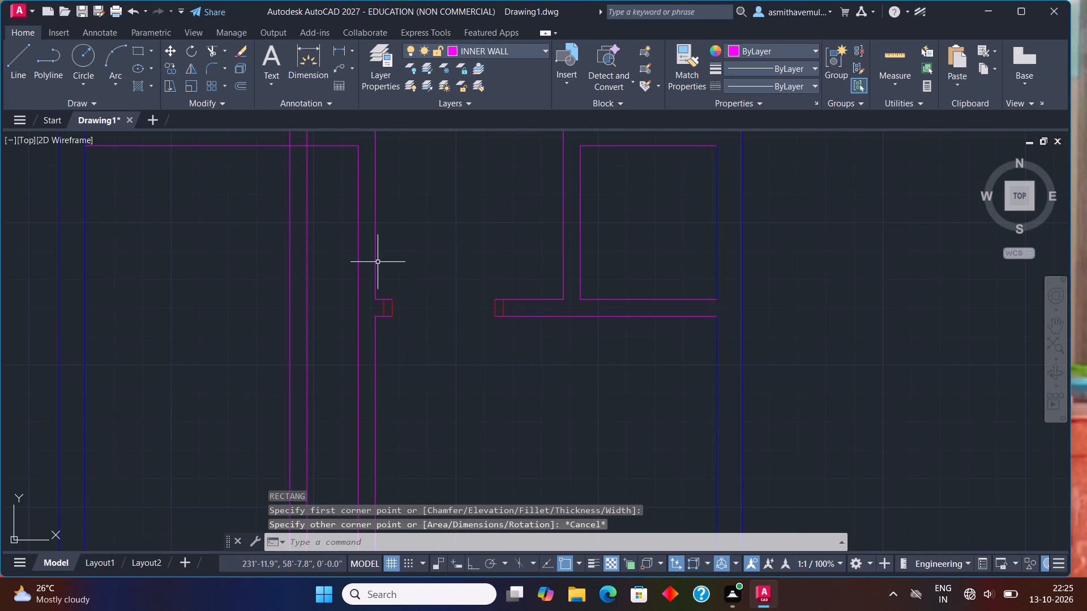
key(l)
key(a)
key(Return)
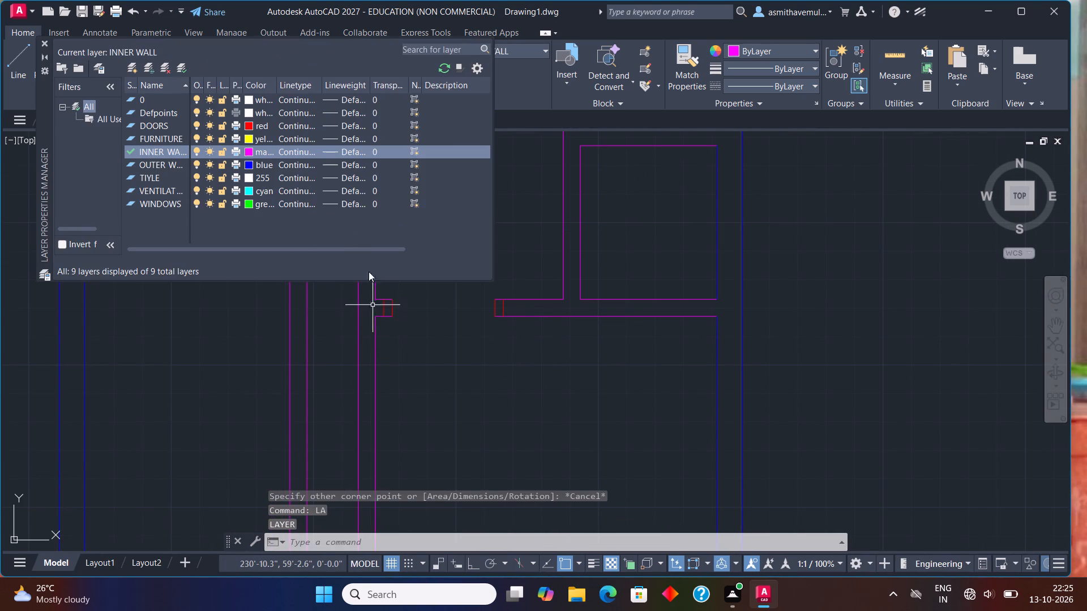
click(152, 122)
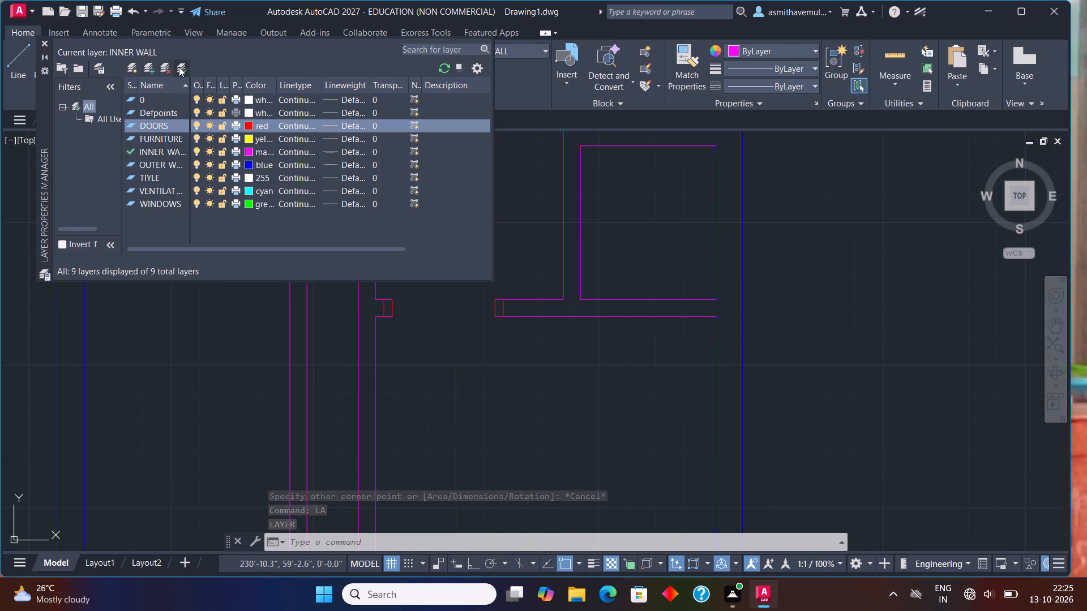
click(179, 67)
click(38, 41)
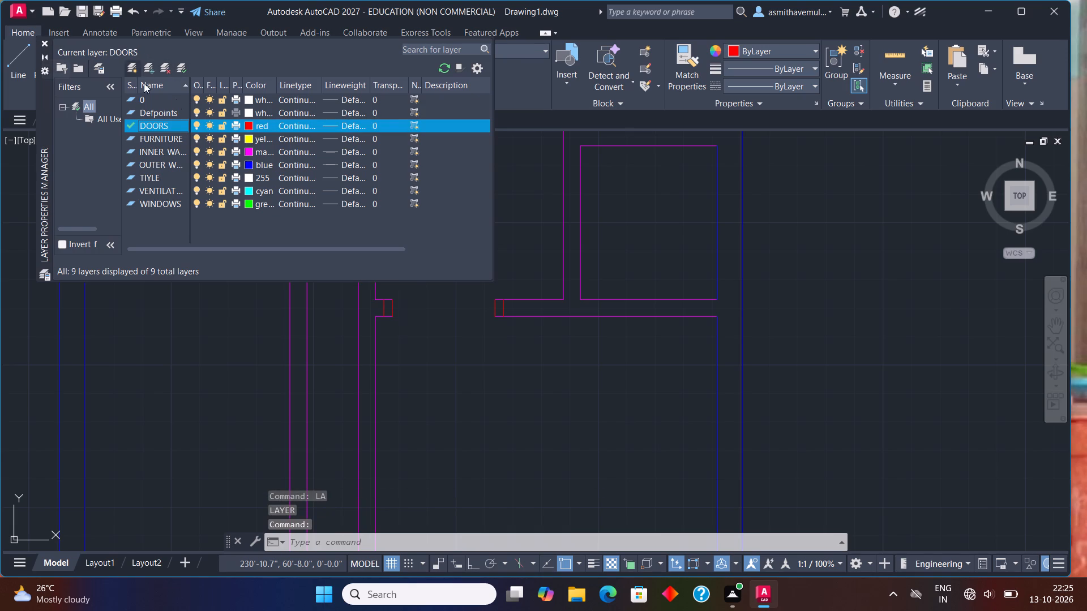
click(41, 41)
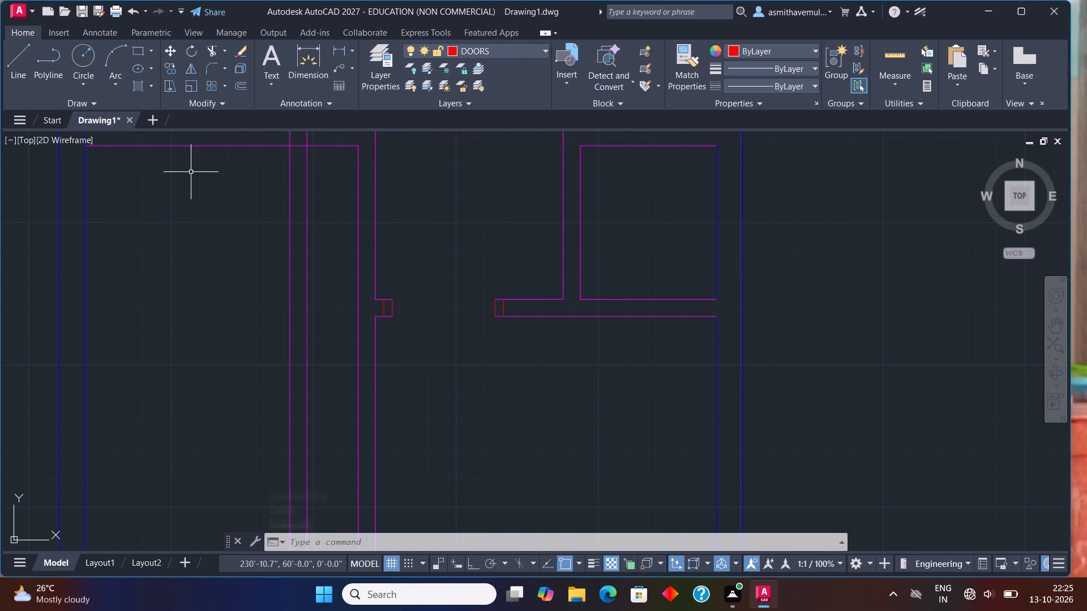
Draw a 3" by 3' rectangular door leaf downward from the lower inner corner of the bedroom doorway's left jamb.
text(RE)
key(c)
key(shift+Return)
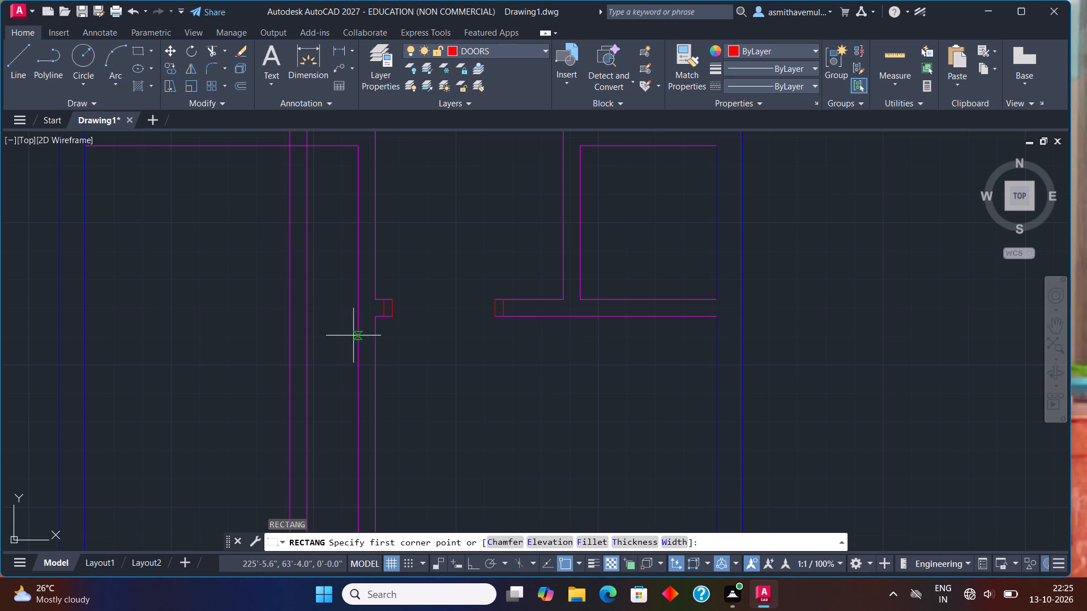
drag(395, 313, 401, 320)
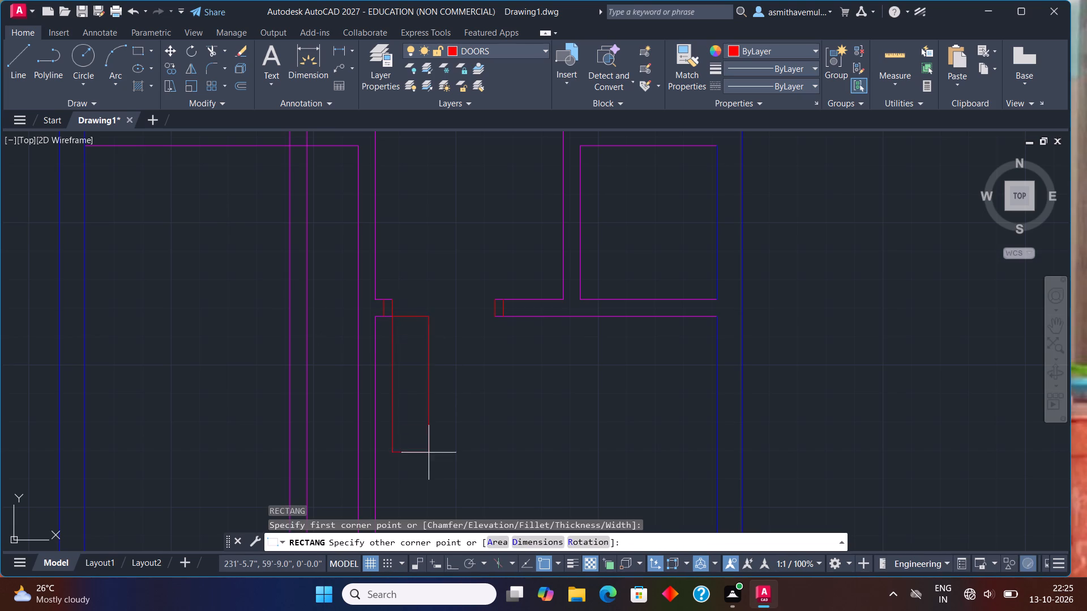
key(d)
key(Return)
text(3")
key(Return)
text(3')
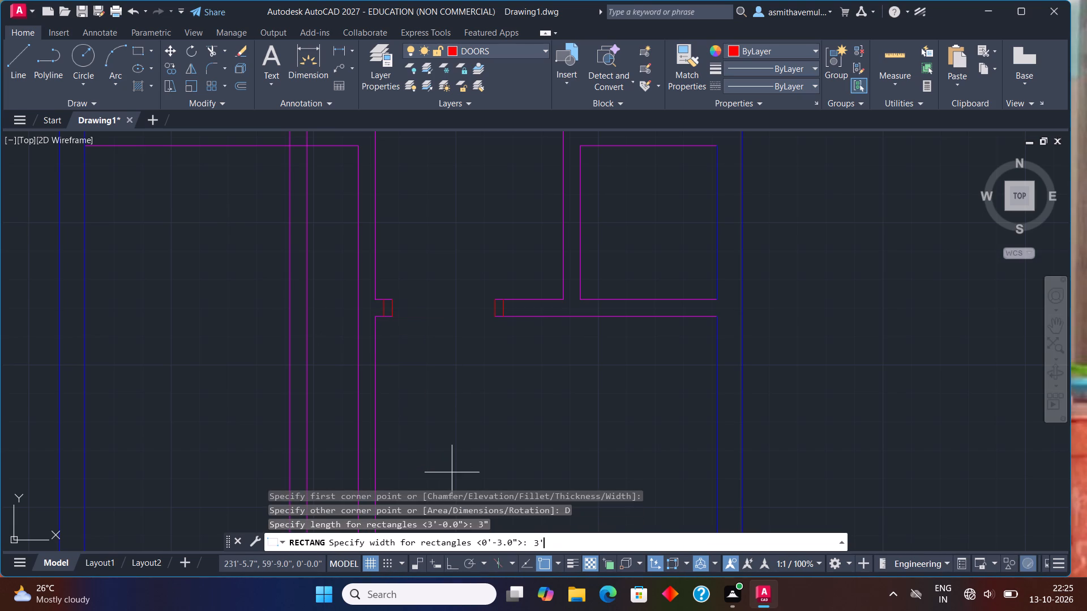
key(Return)
click(453, 473)
Draw the bedroom door's swing arc from the leaf's bottom end to the lower corner of the opposite jamb.
text(ARC)
key(Return)
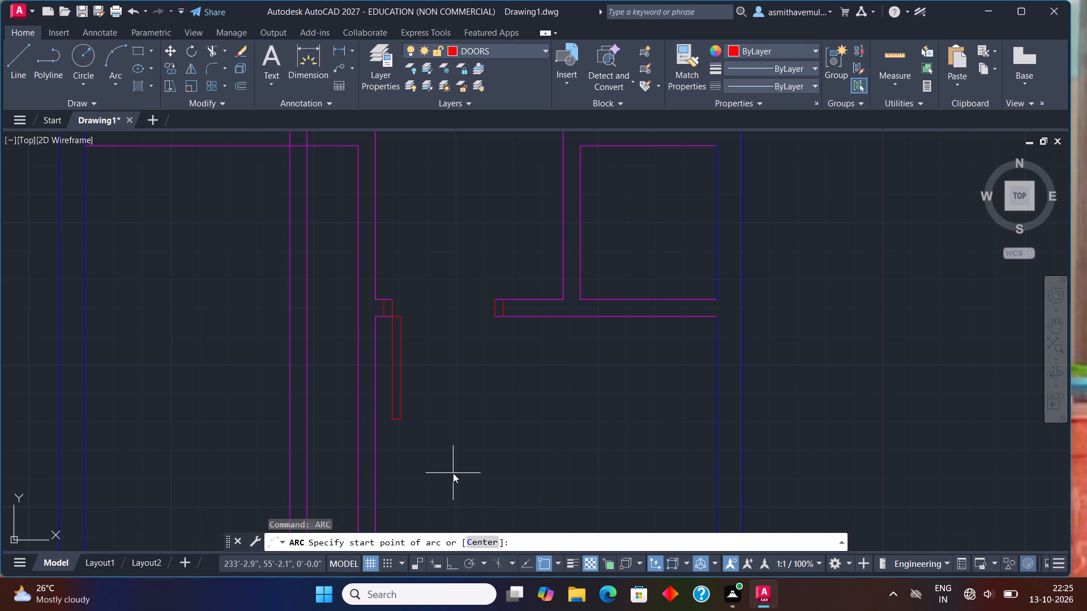
click(390, 423)
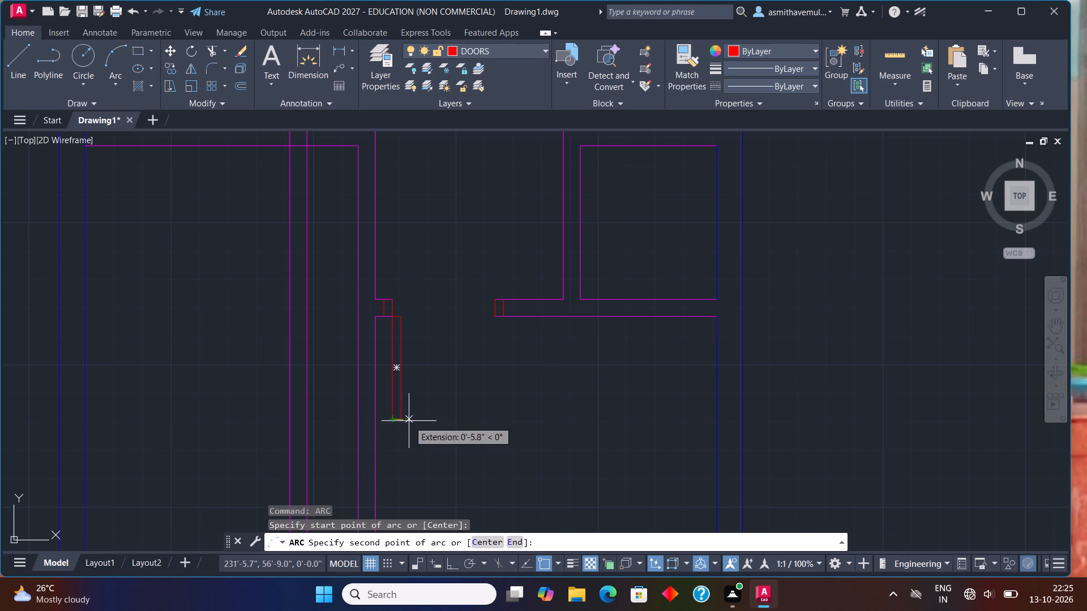
click(403, 420)
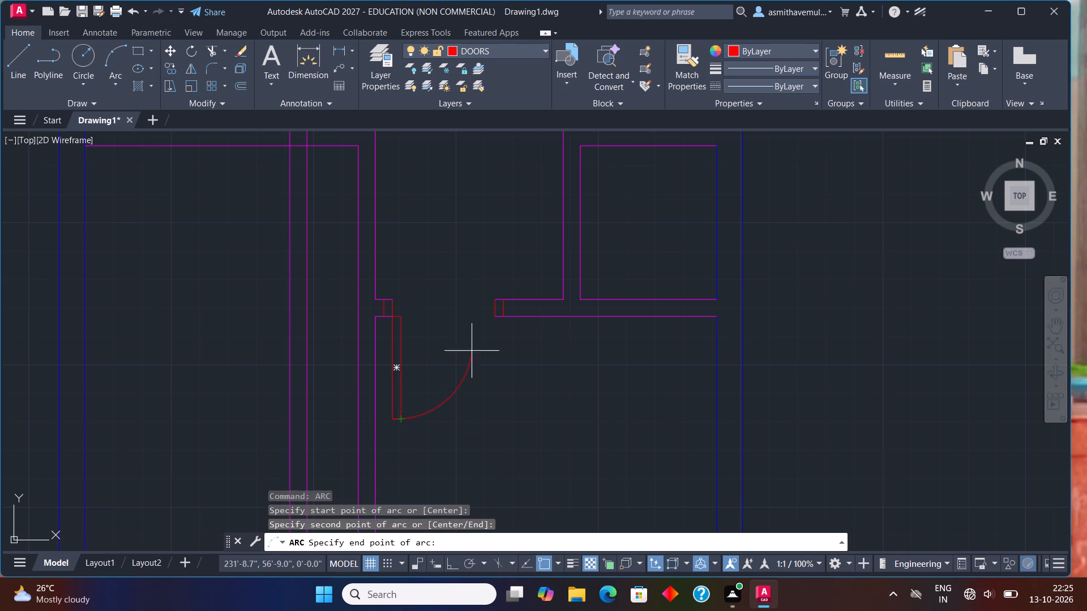
click(495, 318)
Start a line whose first point is located with the From option relative to a base point.
scroll(568, 419, down, 1)
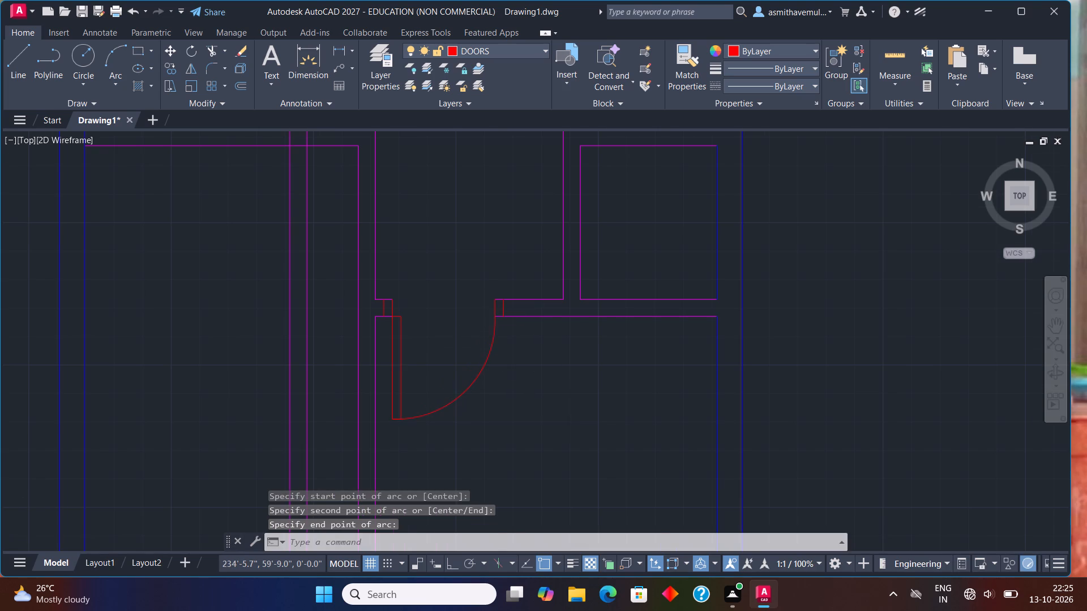
key(l)
key(Return)
text(FRP)
key(BackSpace)
text(OM)
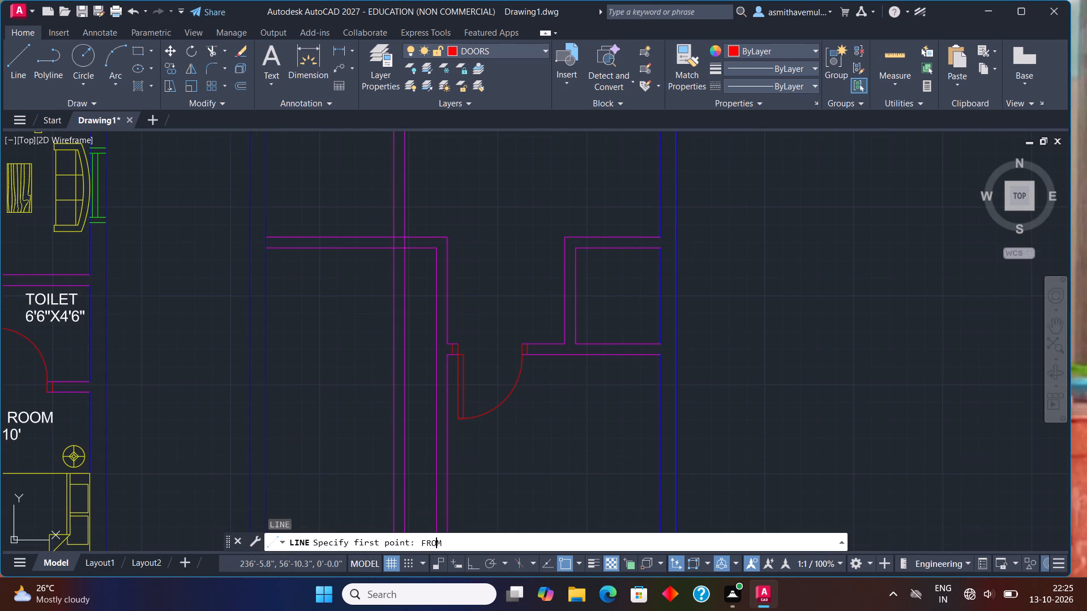
key(Return)
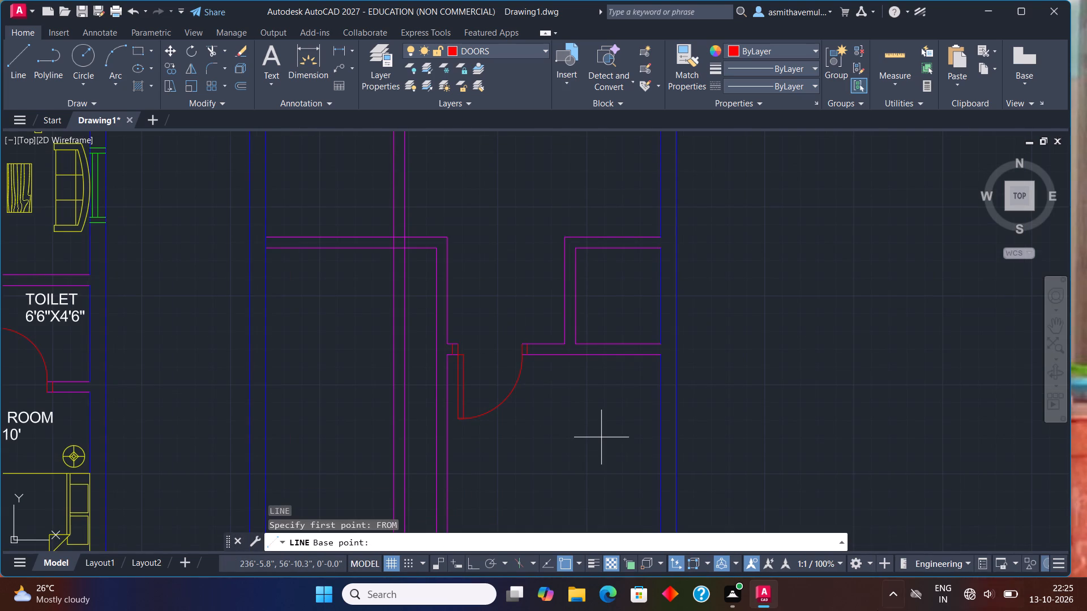
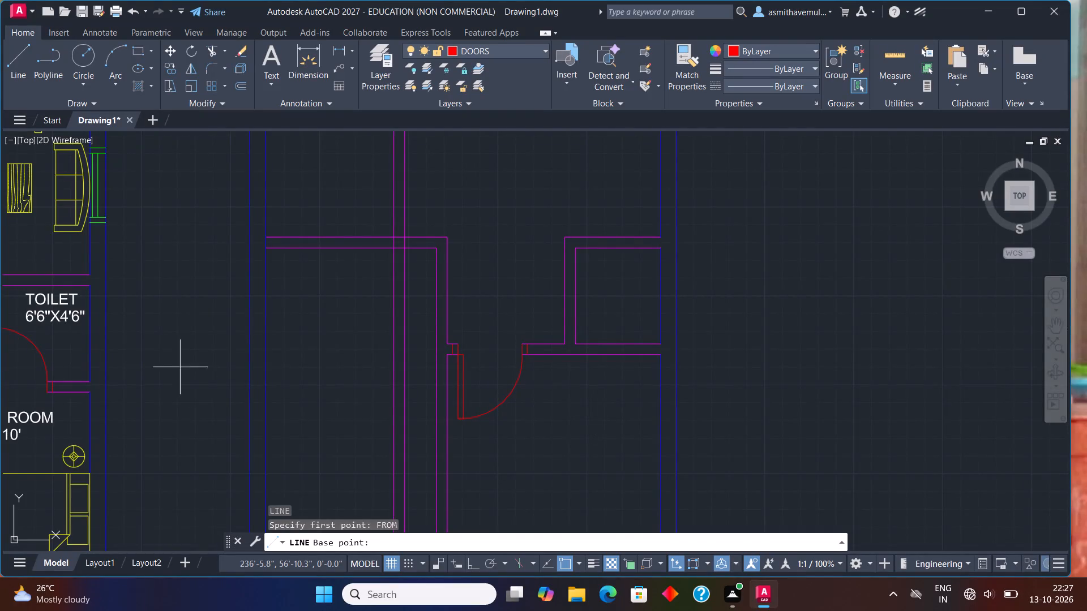
Draw the first jamb line across the toilet's bottom wall, starting 3" right of the room's lower-left inner corner.
click(578, 348)
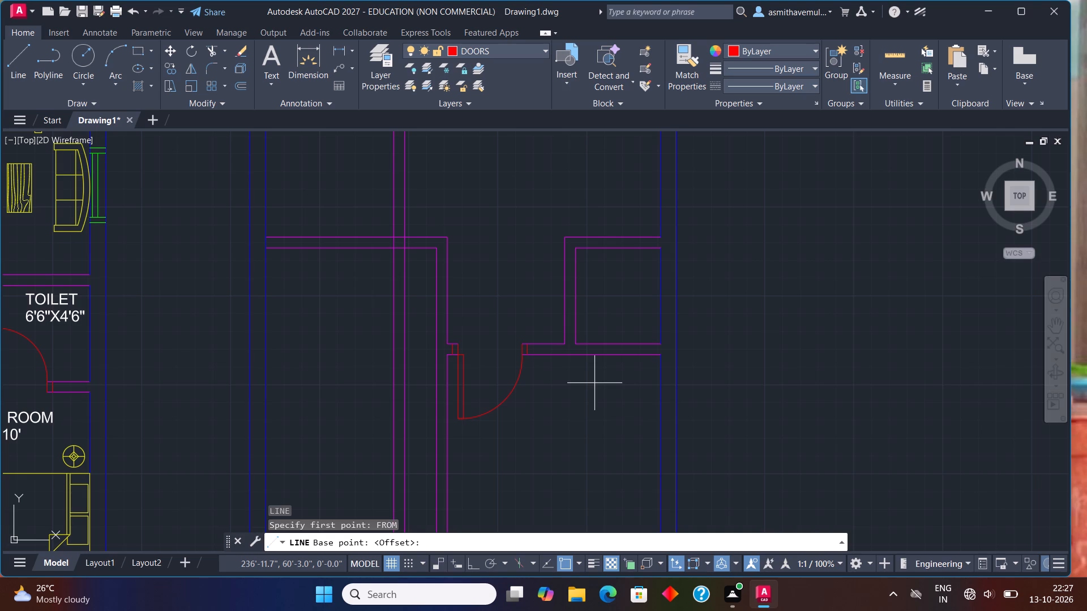
text(@3)
text(",O)
key(BackSpace)
key(0)
key(Return)
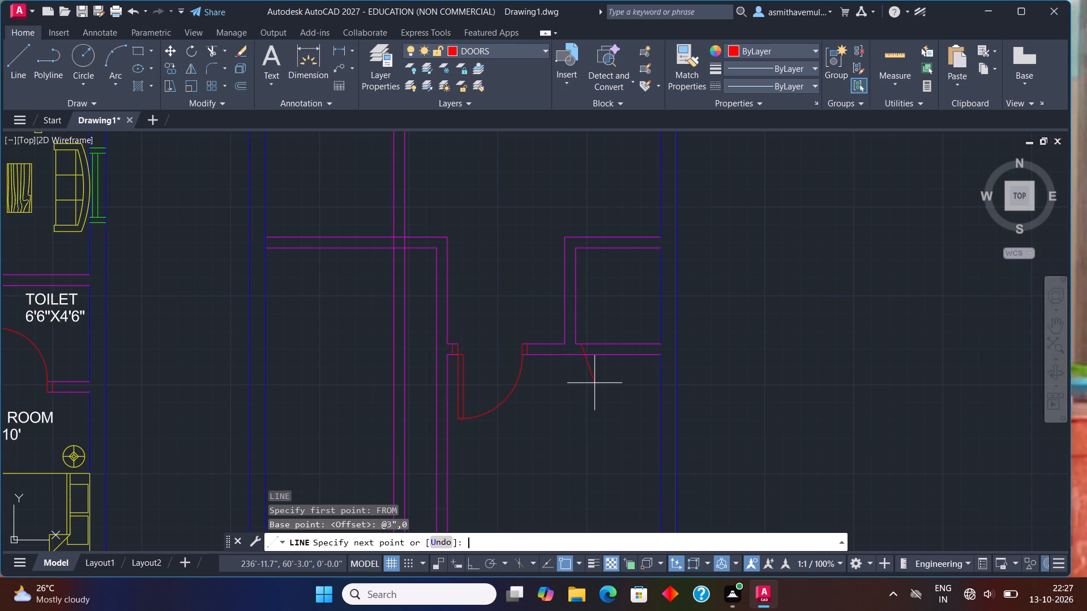
scroll(584, 378, up, 1)
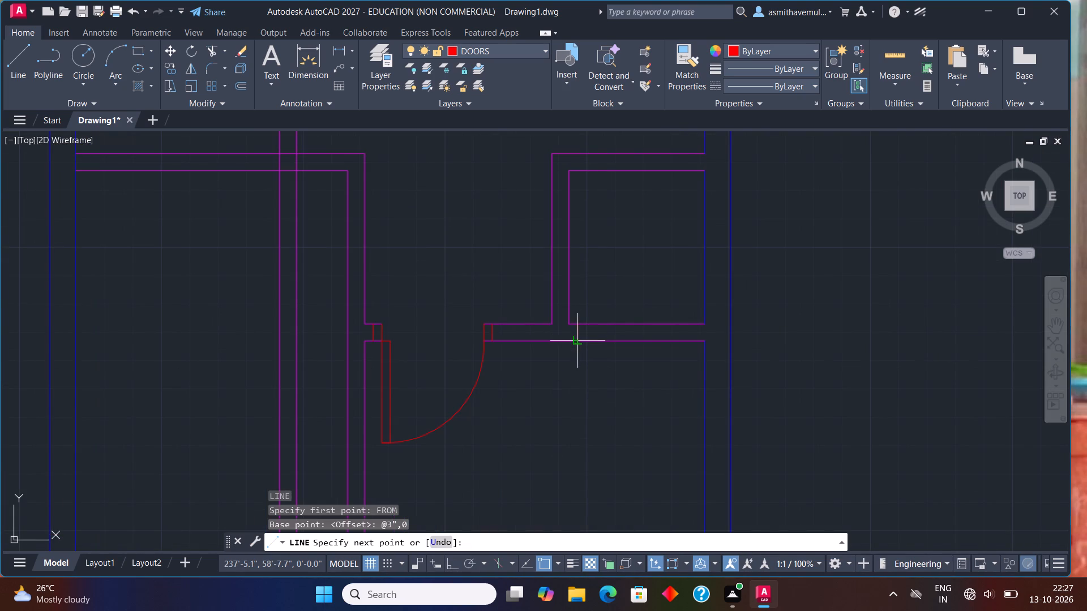
click(577, 339)
key(Escape)
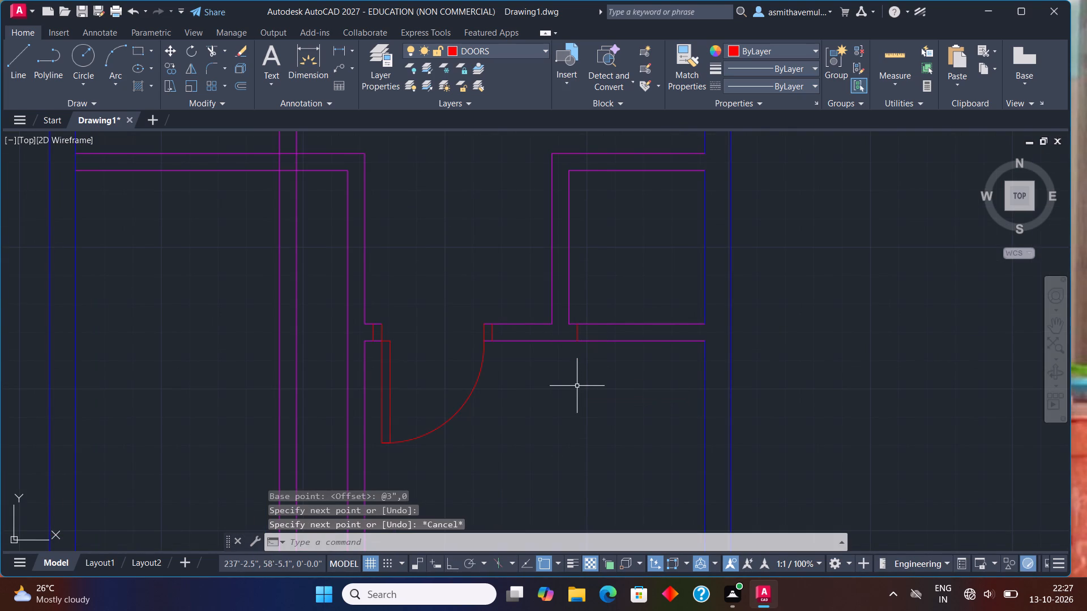
Offset the new jamb line 3" to the right to complete the toilet door's left jamb.
key(o)
key(Return)
key(3)
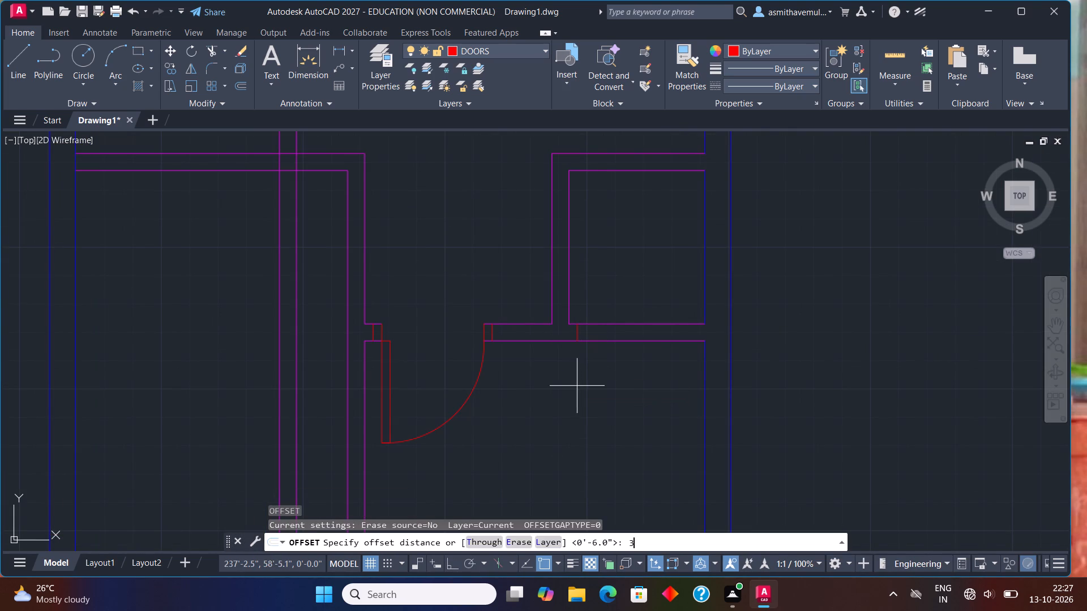
key(shift+quotedbl)
key(Return)
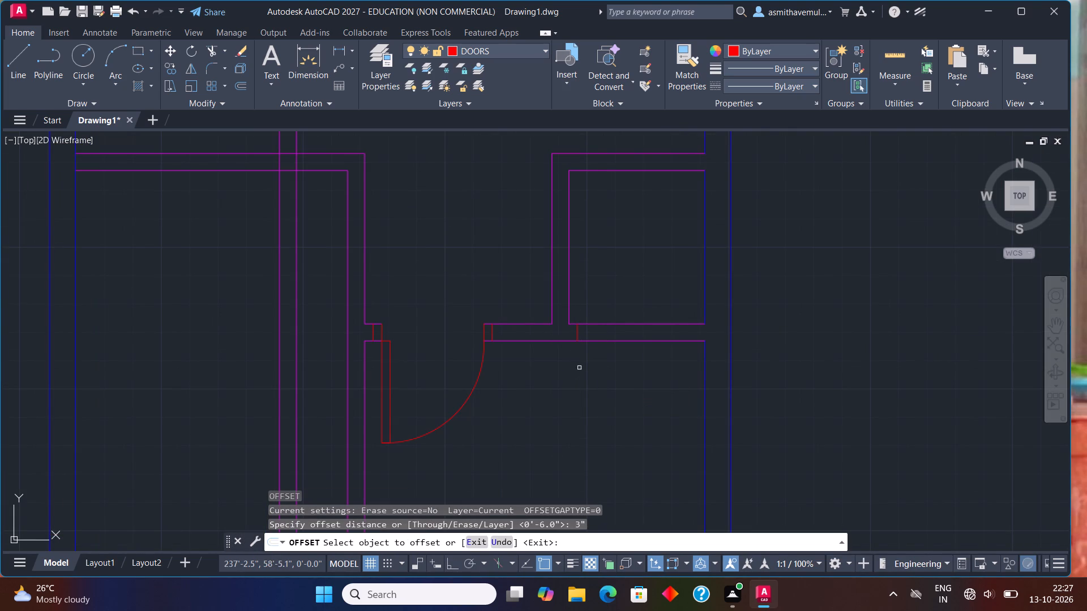
drag(576, 334, 582, 333)
click(602, 332)
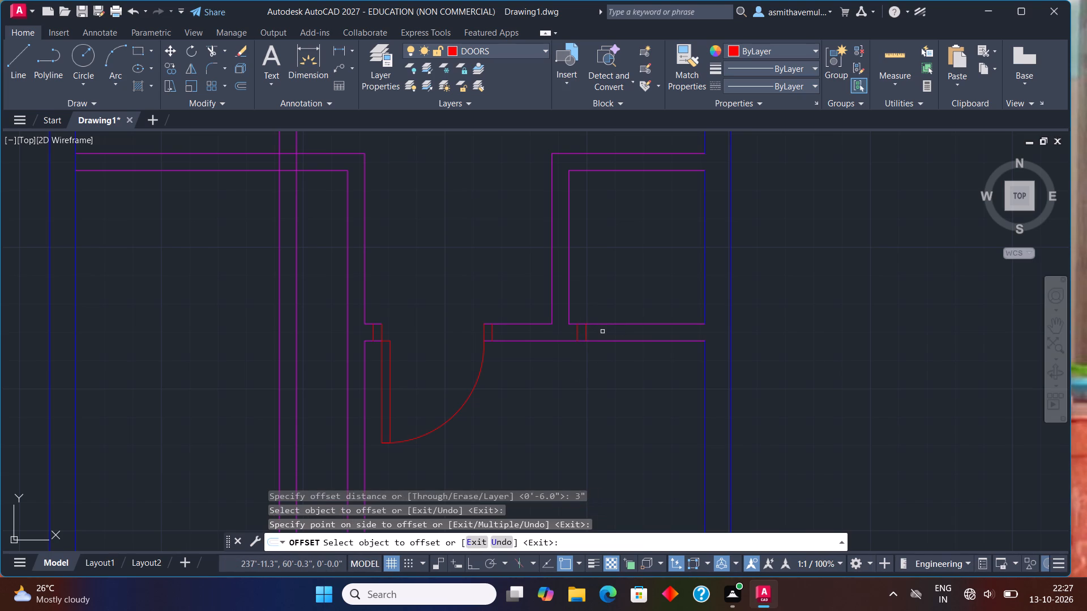
key(Escape)
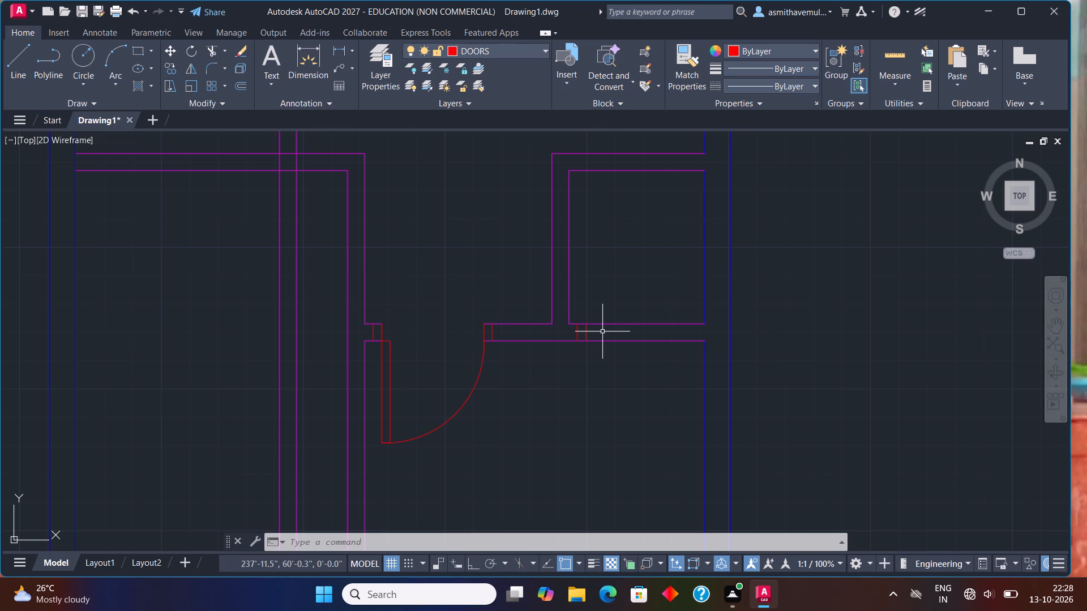
Offset the left jamb's inner line 2'6" to the right to mark the toilet door opening's far side.
key(o)
key(Return)
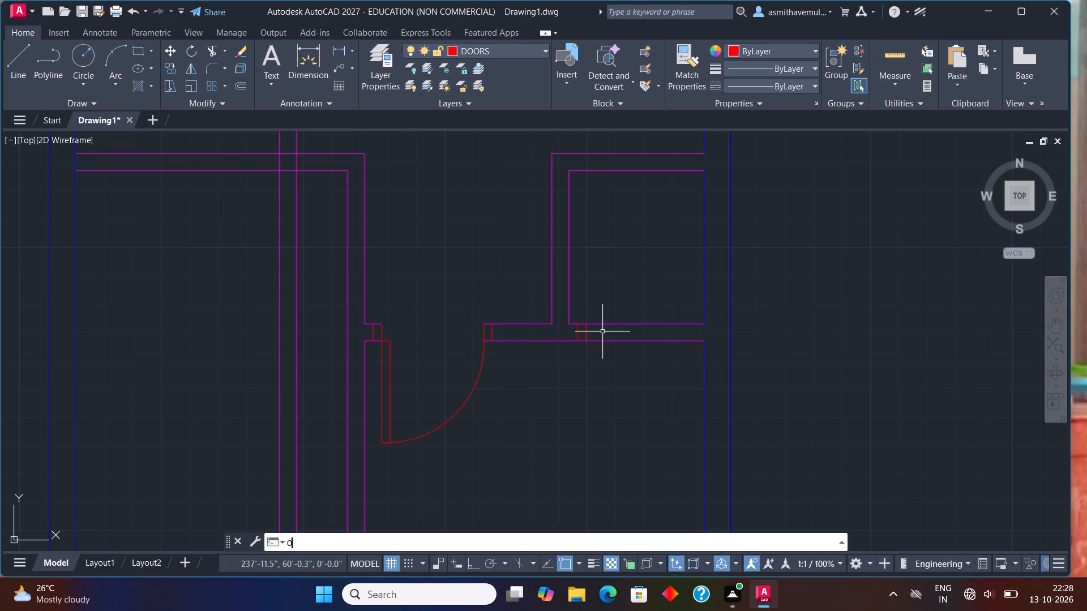
key(2)
key(apostrophe)
key(6)
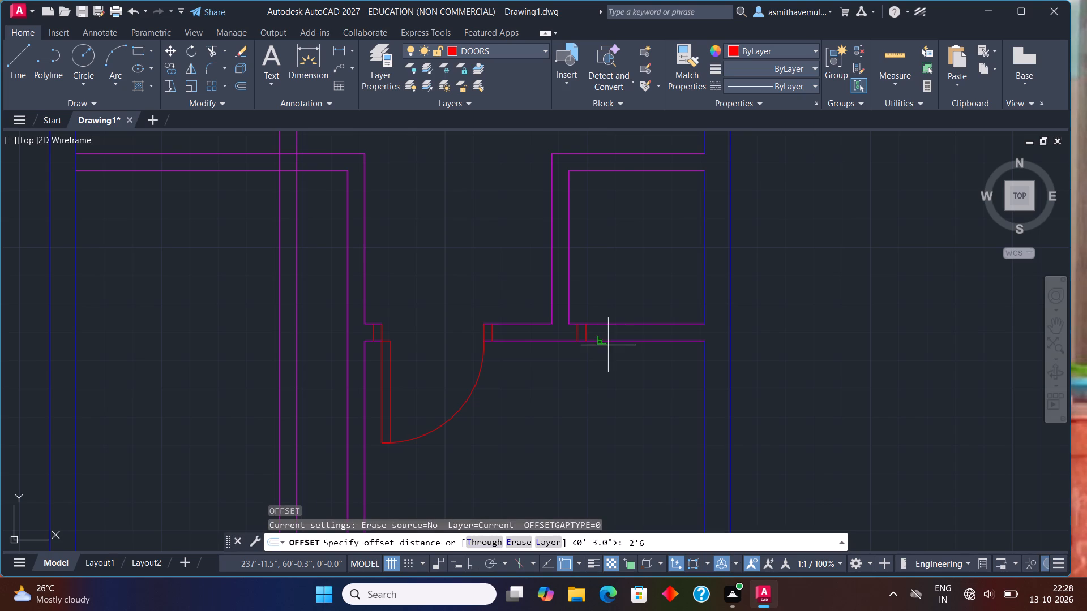
key(shift+quotedbl)
key(Return)
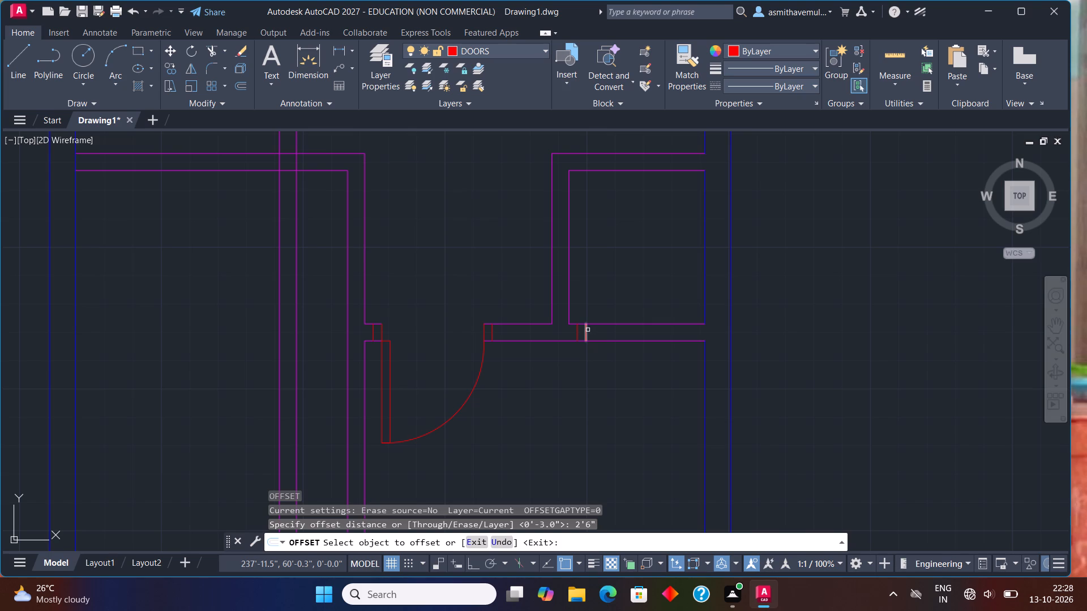
click(587, 330)
click(643, 329)
key(Escape)
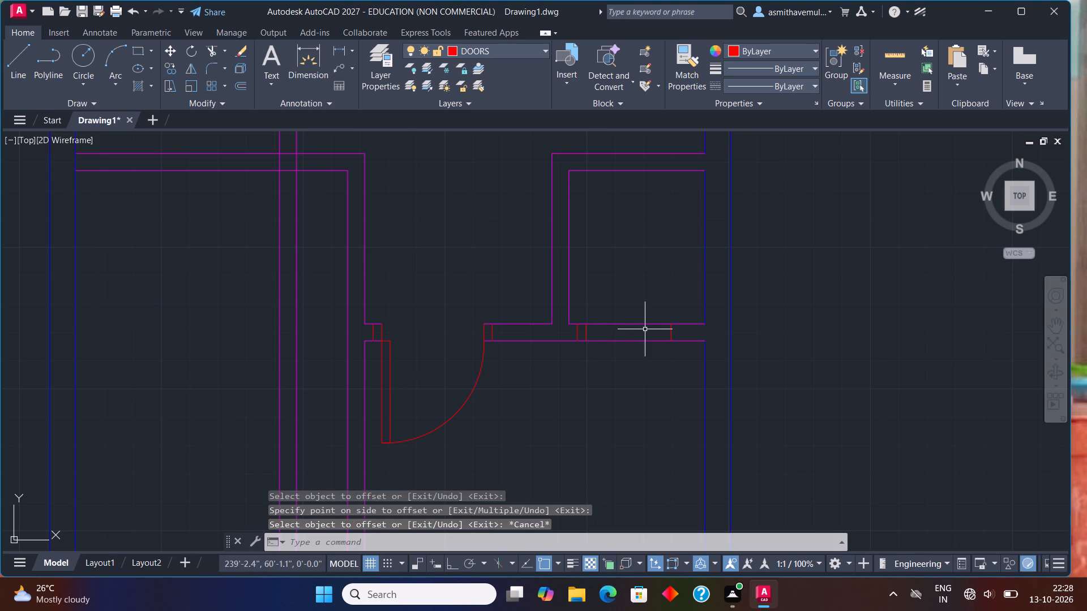
Offset the opening's far line 3" to the right to form the toilet door's right jamb.
key(o)
key(Return)
key(3)
key(shift+quotedbl)
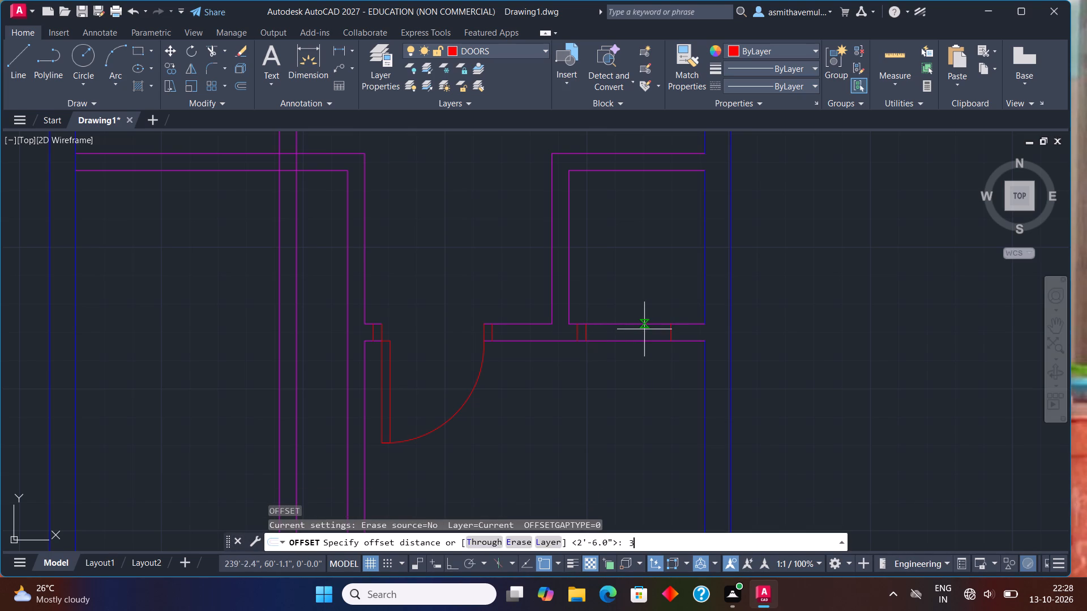
key(Return)
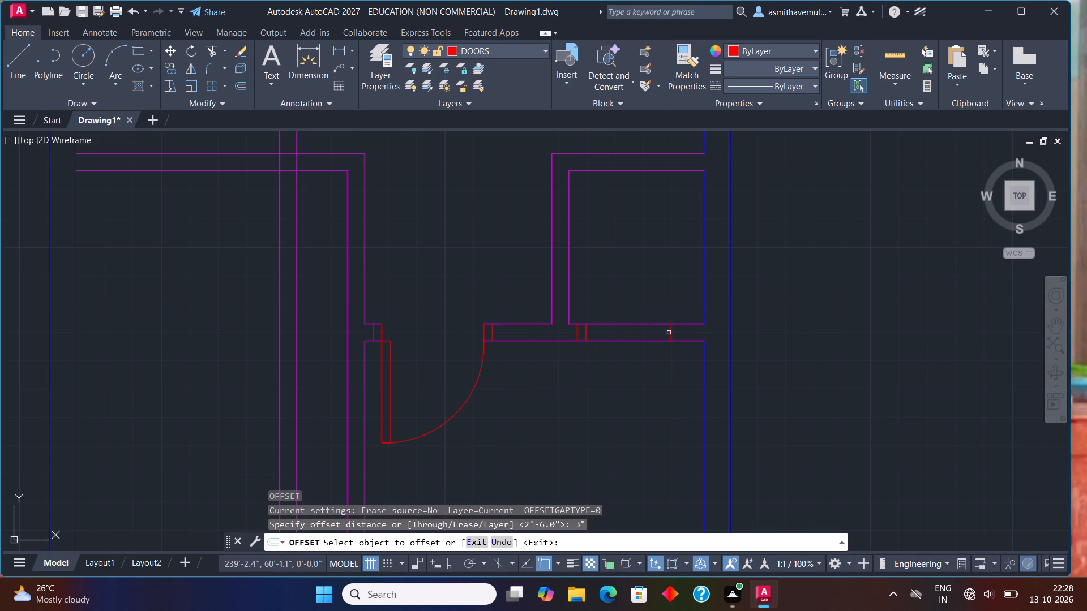
click(678, 335)
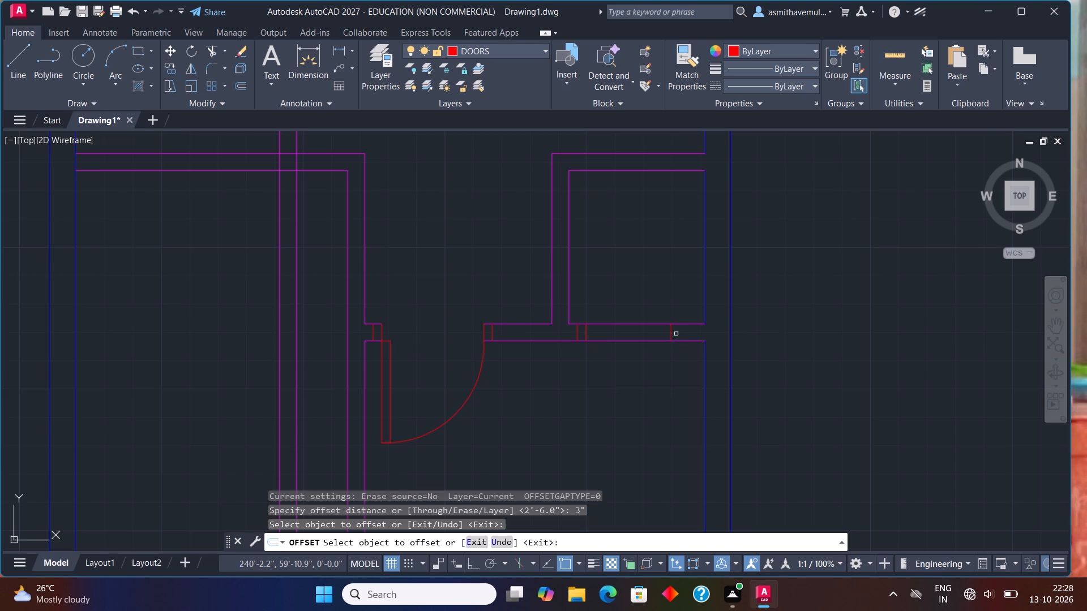
scroll(671, 334, up, 2)
click(667, 330)
click(693, 330)
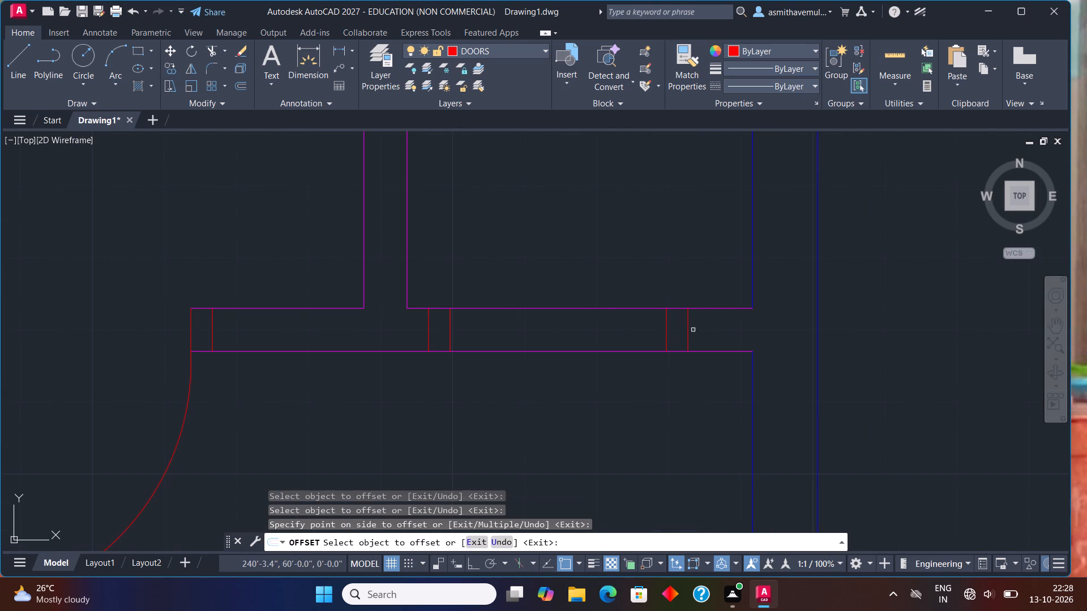
key(Escape)
Trim both wall lines between the toilet door's jambs to open the doorway.
text(TRI)
key(m)
key(Return)
drag(625, 390, 581, 299)
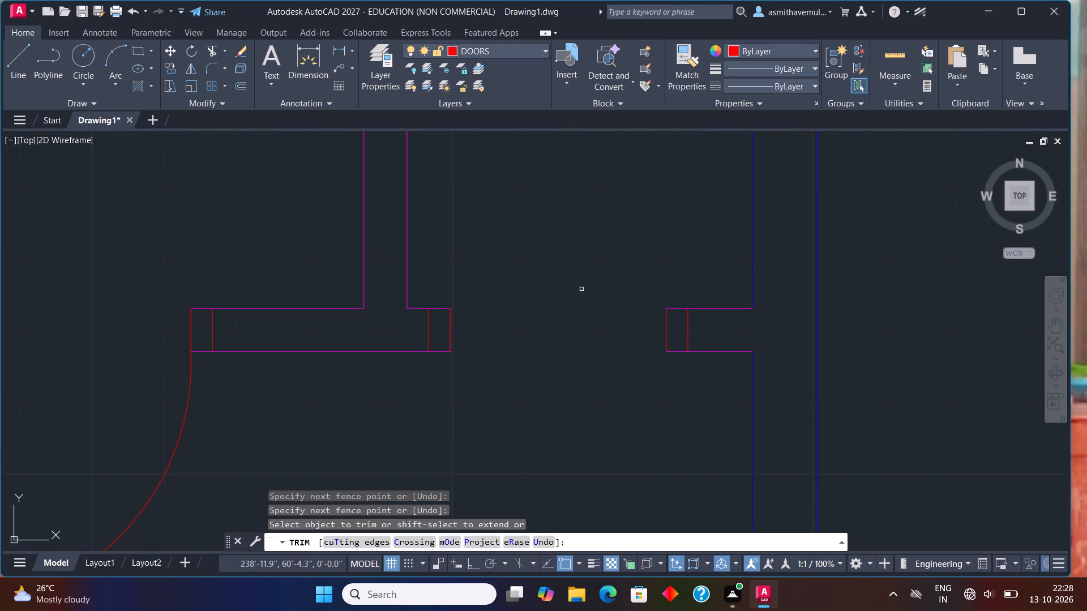
key(Escape)
Draw a 3" by 2'6" rectangular door leaf upward from the upper inner corner of the toilet doorway's left jamb.
scroll(583, 285, down, 1)
middle_drag(582, 285, 583, 346)
key(r)
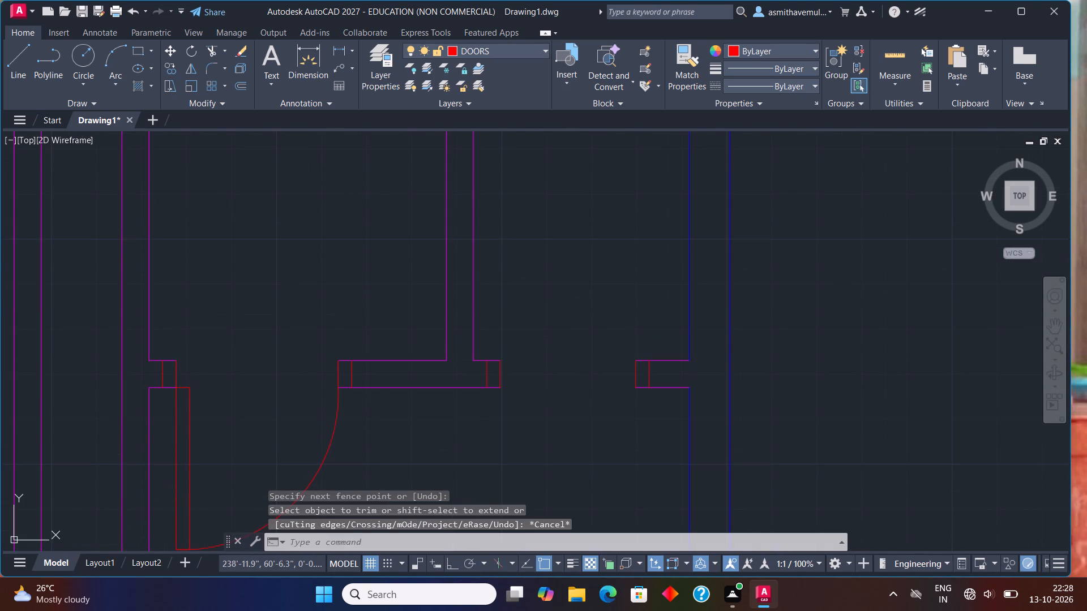
key(e)
key(c)
key(Return)
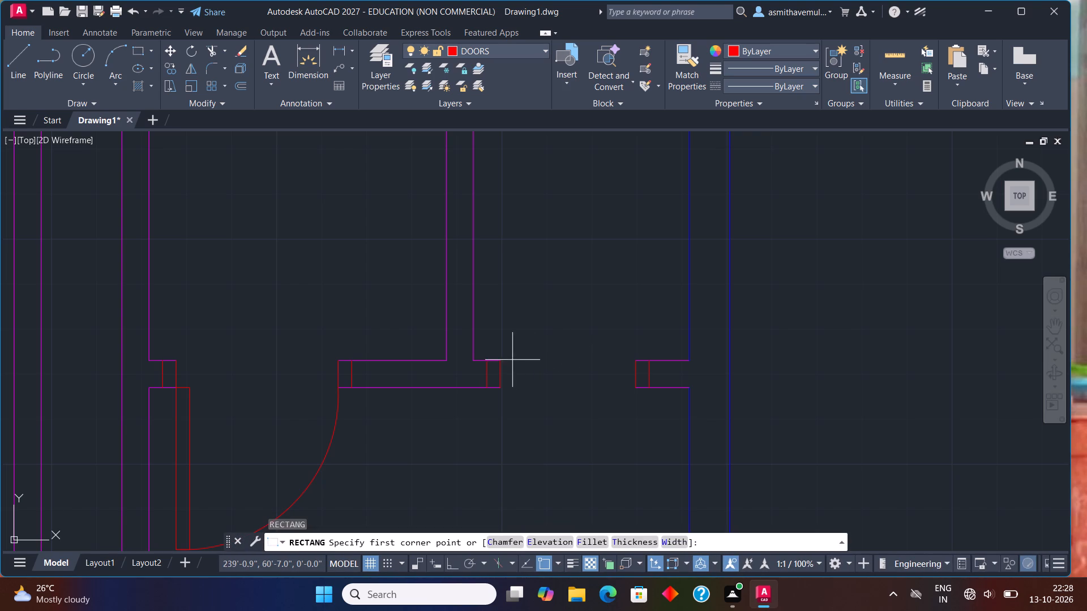
click(497, 359)
key(d)
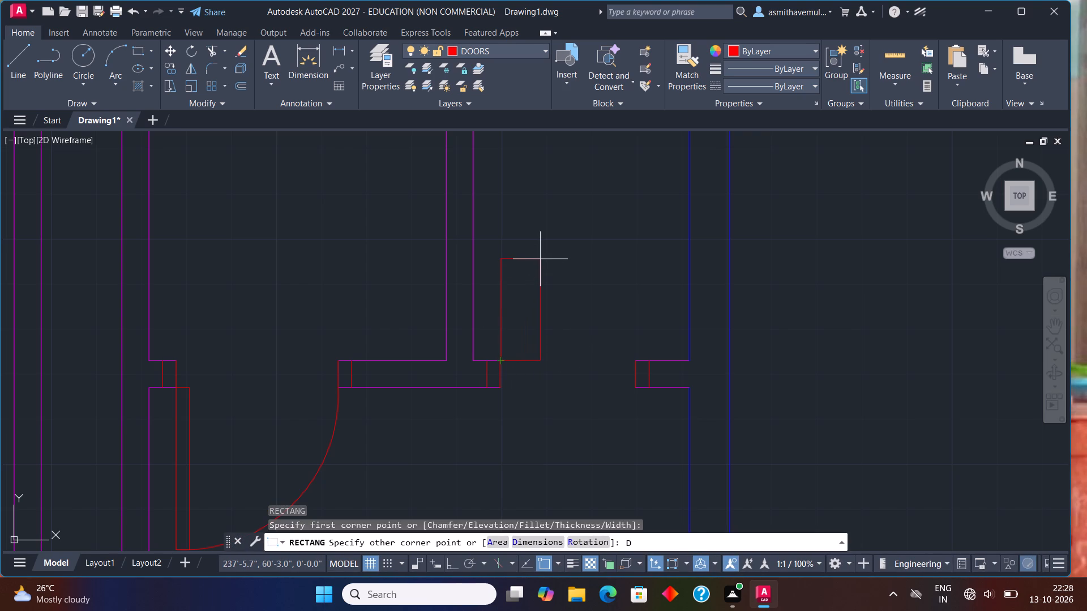
key(Return)
key(3)
key(shift+quotedbl)
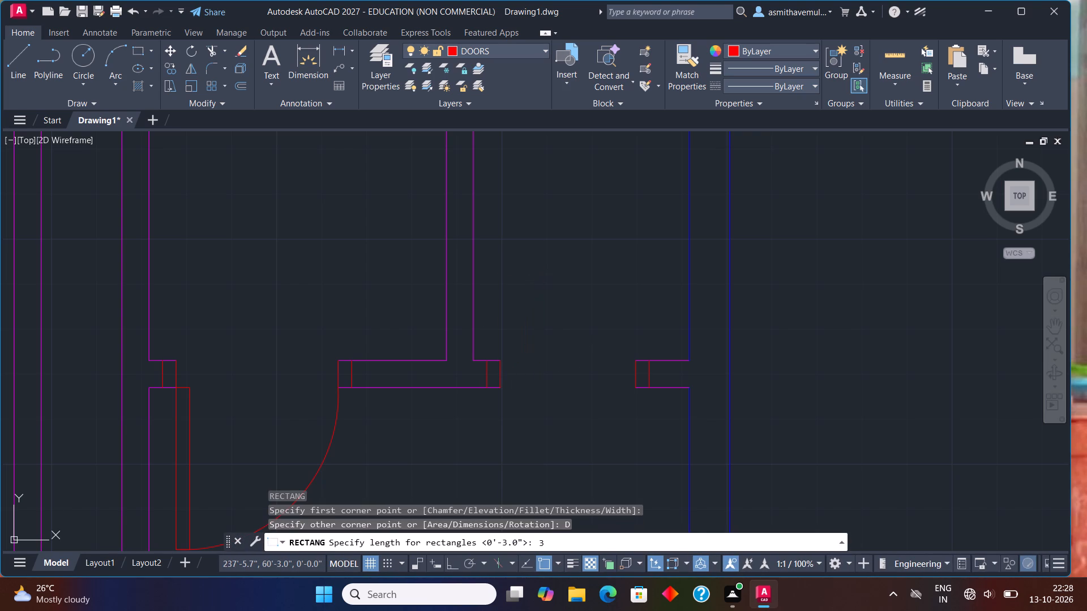
key(Return)
text(2')
text(6")
key(Return)
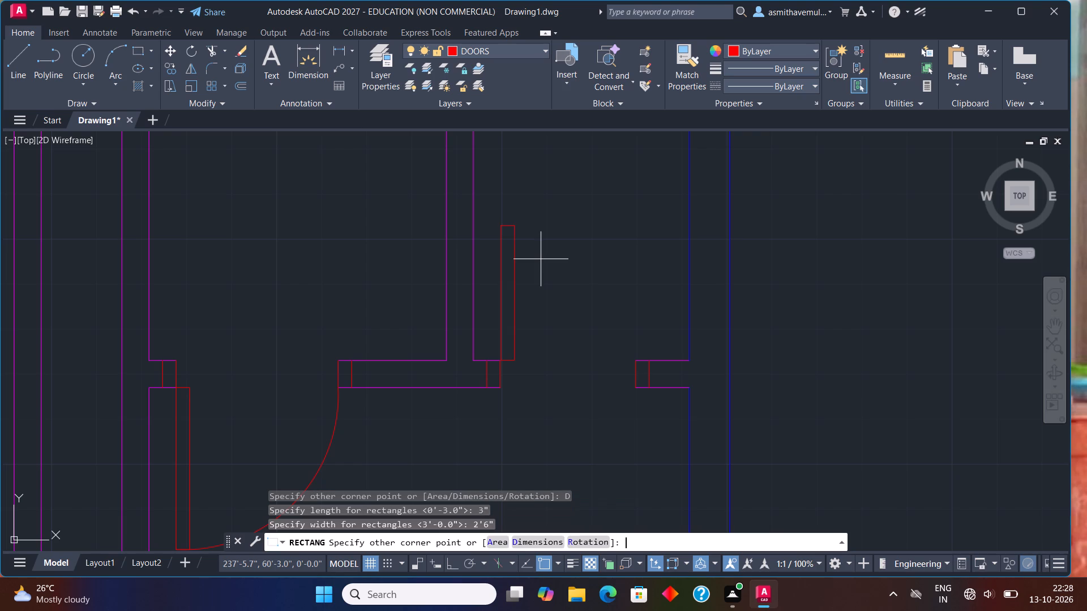
click(541, 259)
text(AR)
key(c)
key(Return)
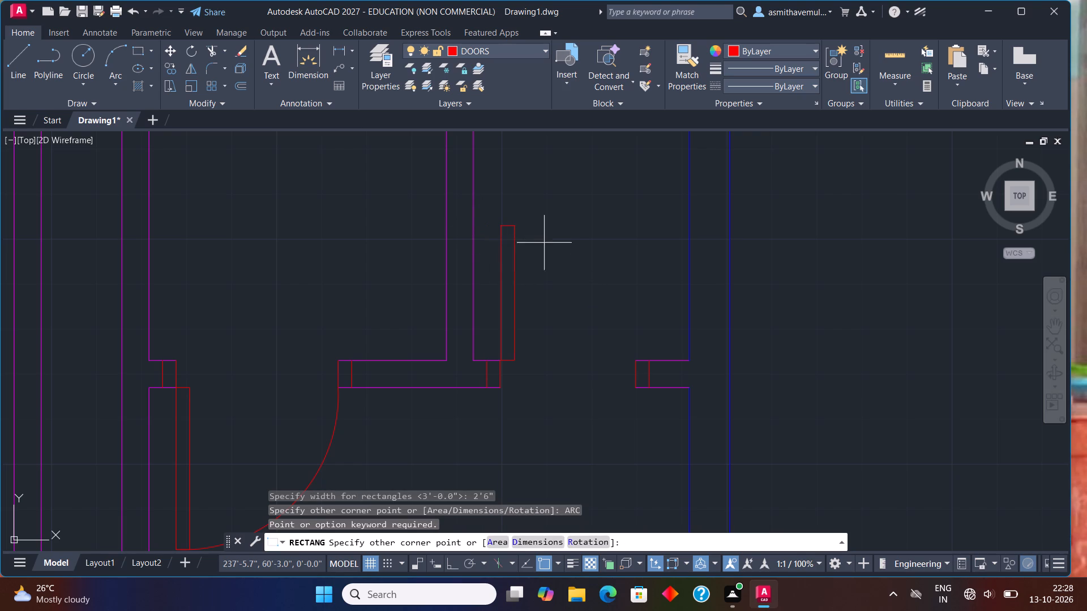
click(547, 244)
Draw the toilet door's three-point swing arc from the leaf's top end to the upper inner corner of the right jamb.
text(AR)
key(c)
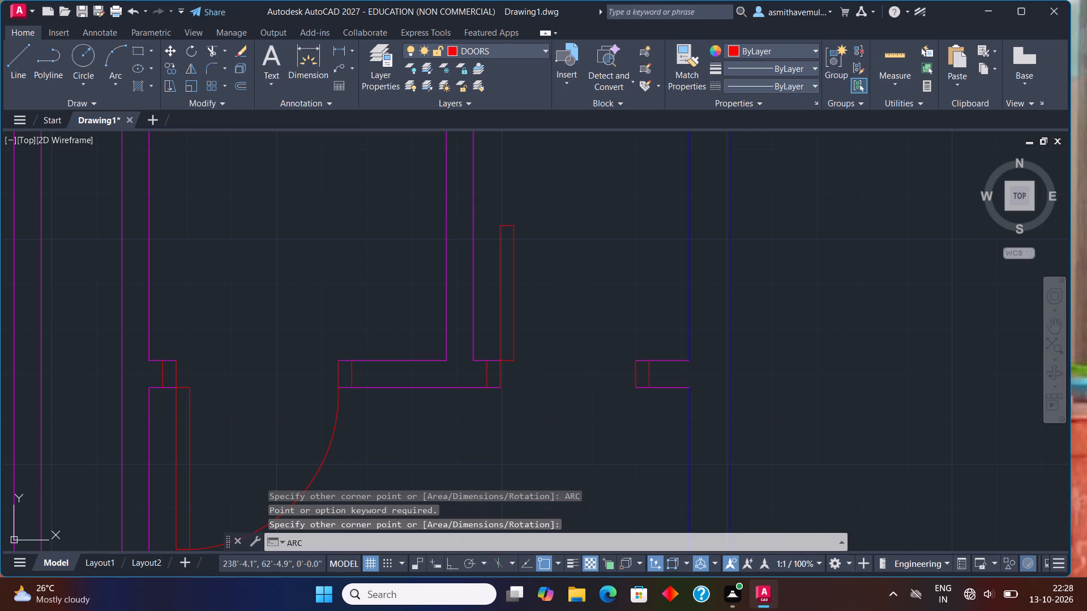
key(Return)
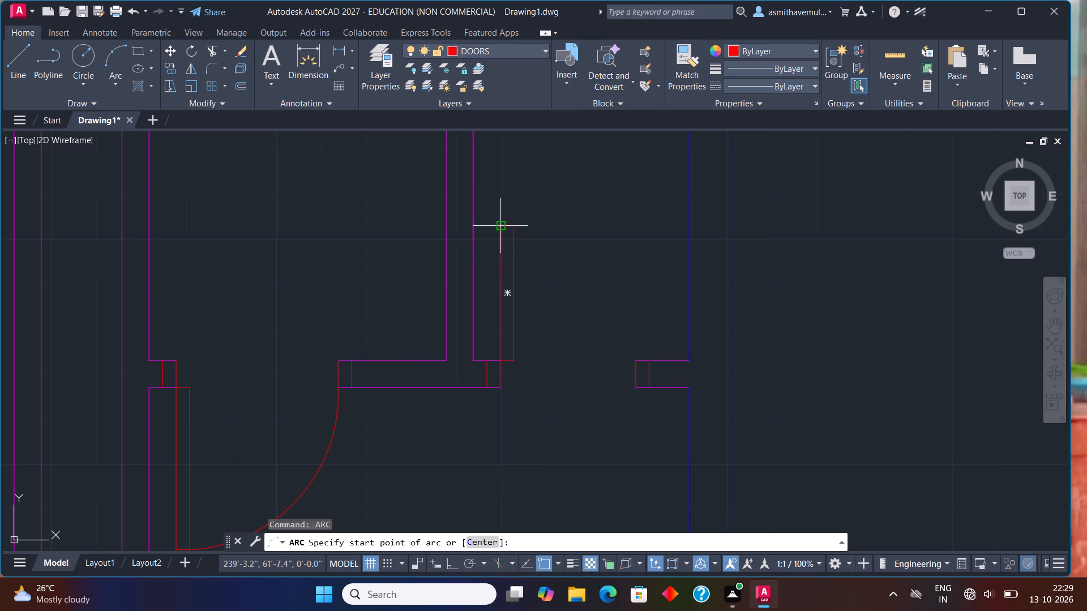
click(499, 225)
click(515, 229)
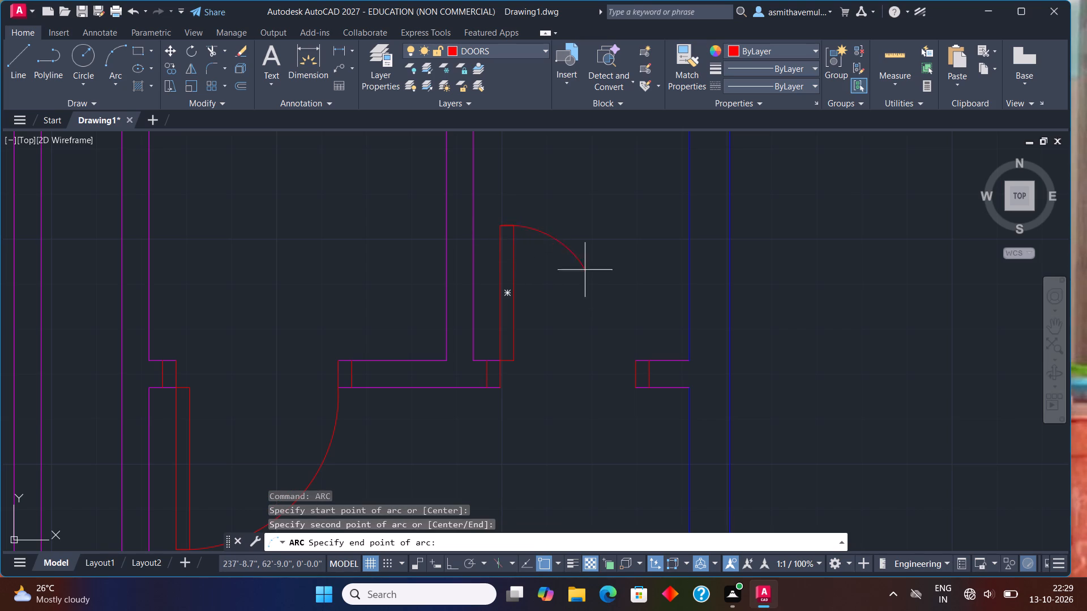
click(635, 362)
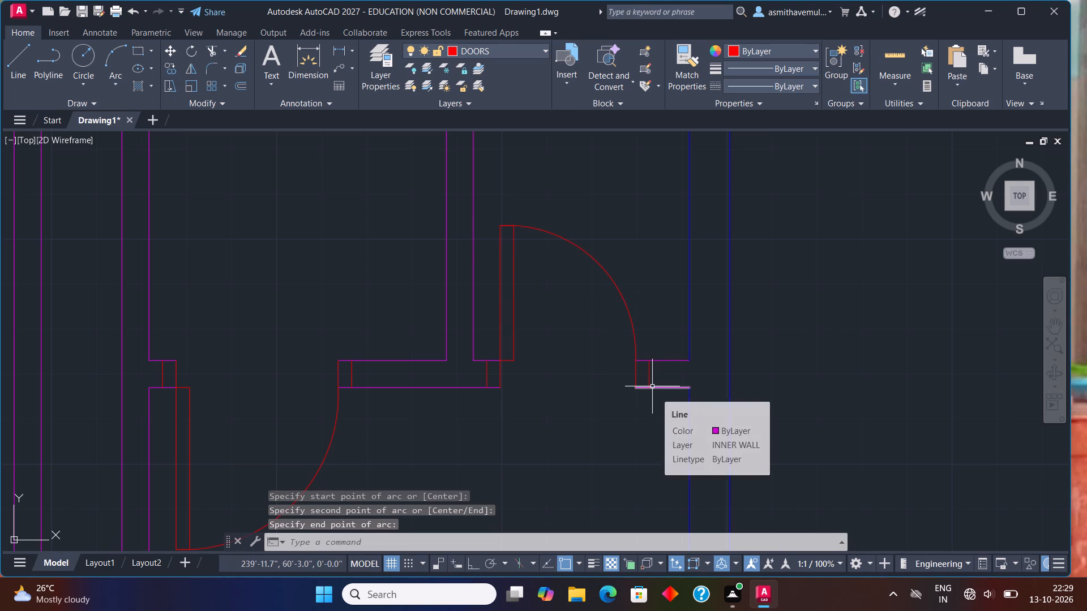
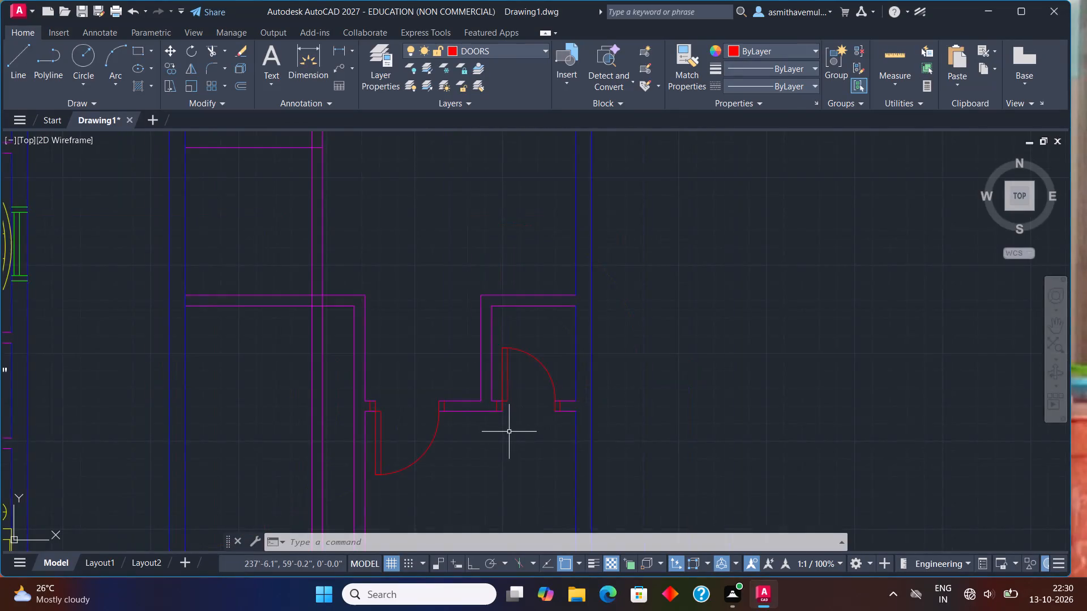
Make the INNER WALL layer current.
scroll(511, 432, down, 2)
middle_drag(513, 434, 614, 403)
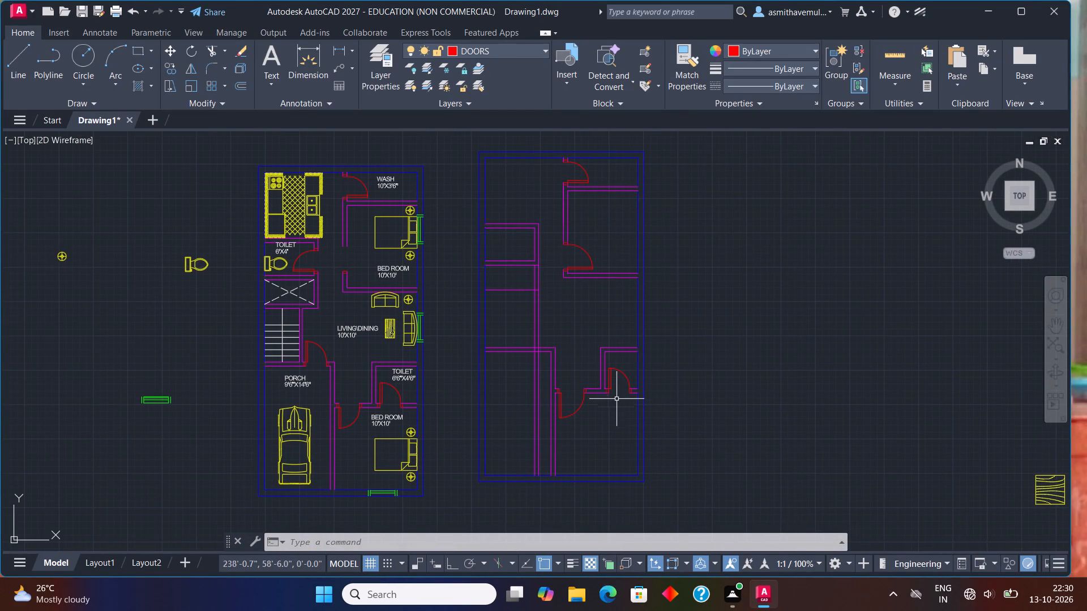
middle_drag(540, 489, 585, 424)
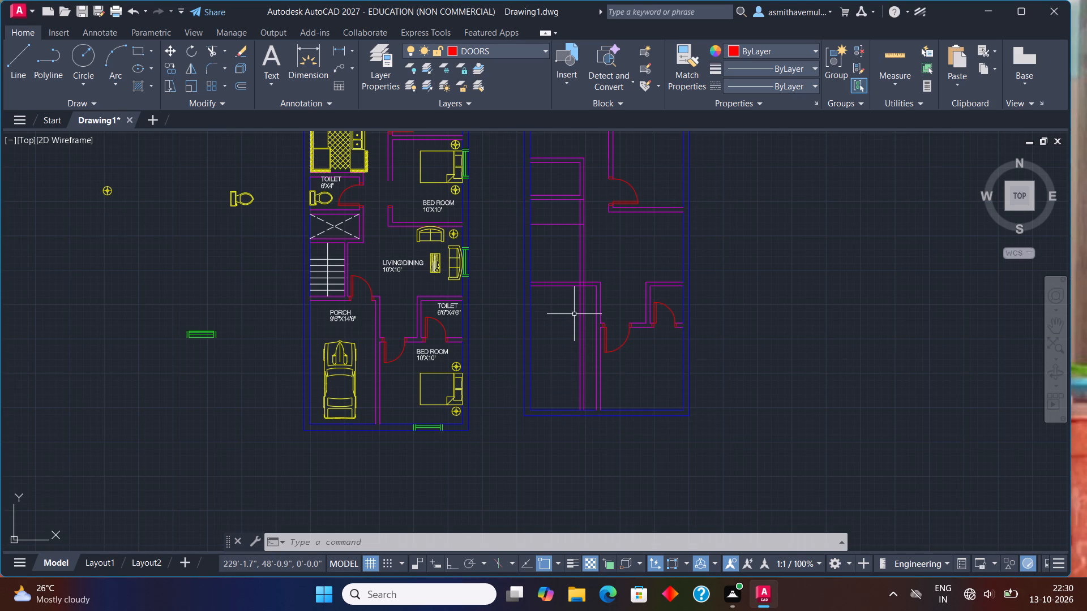
middle_drag(574, 310, 583, 356)
scroll(584, 317, up, 1)
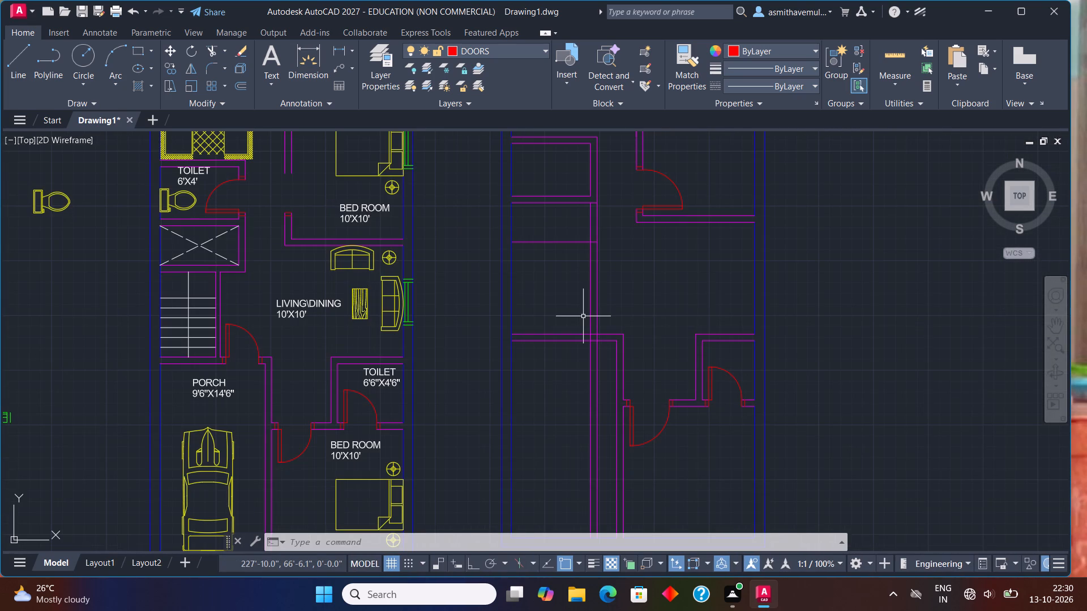
text(LA)
key(Return)
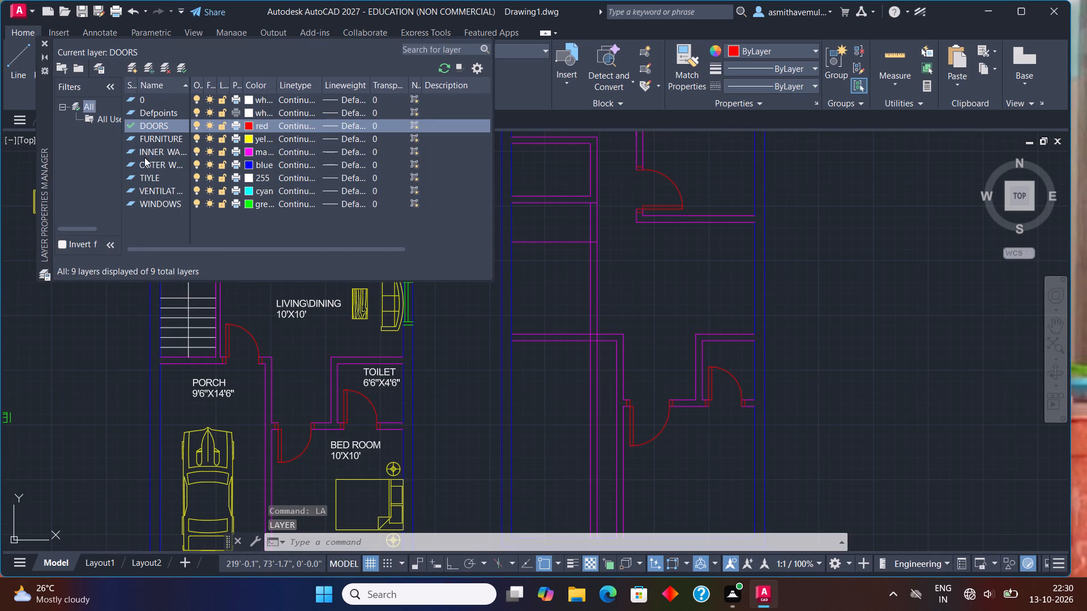
click(163, 152)
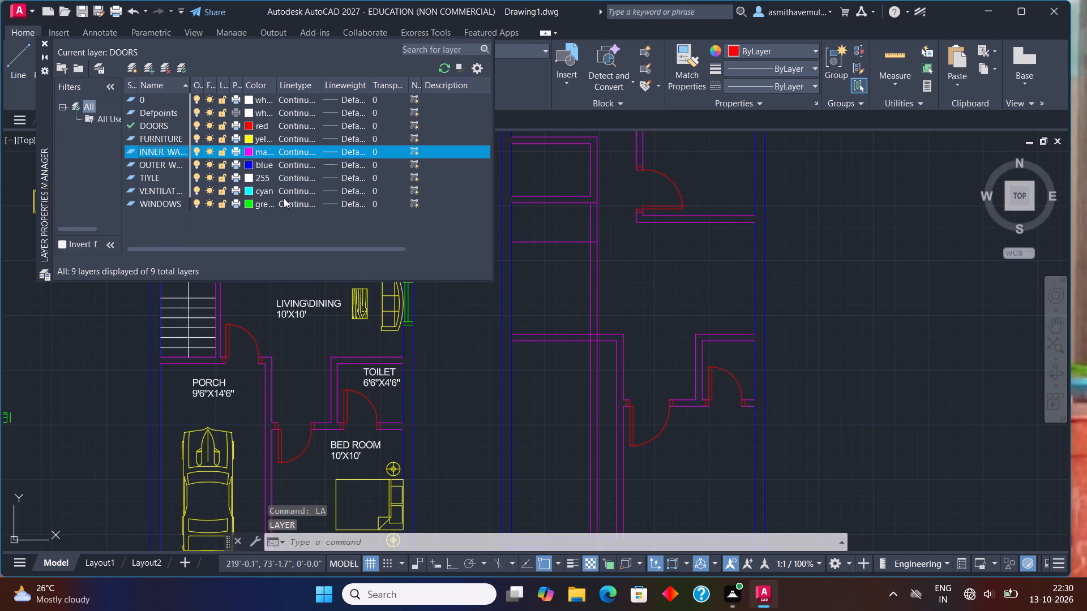
click(185, 64)
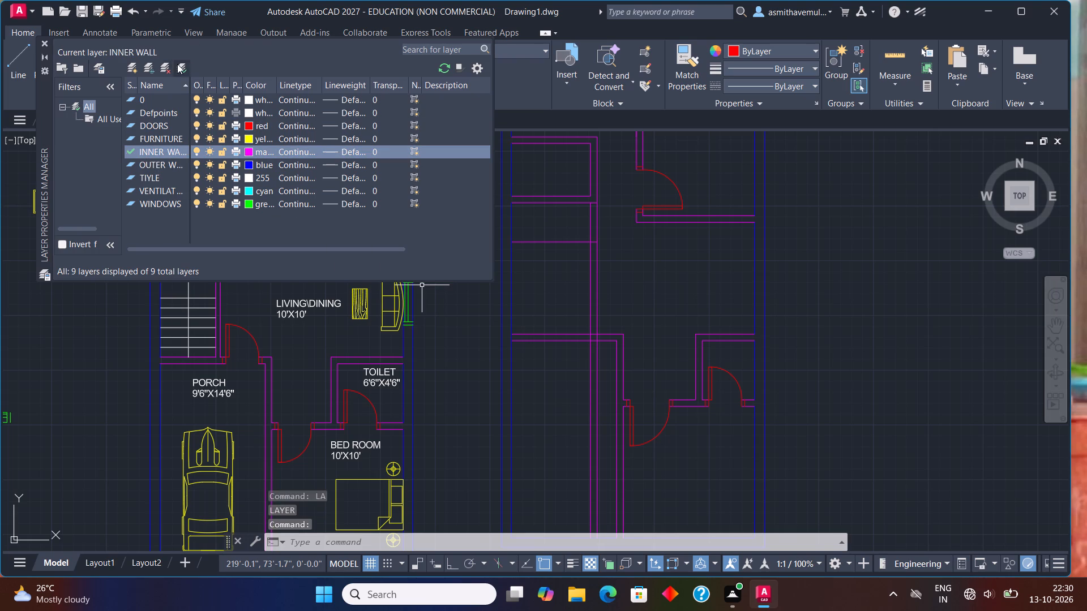
click(44, 41)
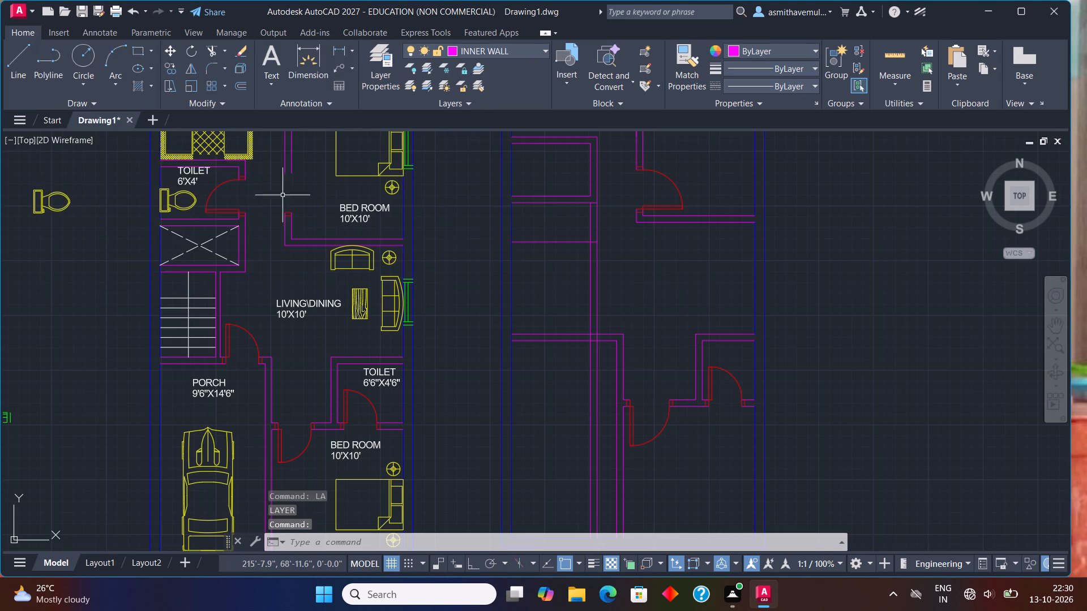
Trim away the two leftover vertical wall lines running down through the porch below its top wall.
middle_drag(553, 407, 549, 339)
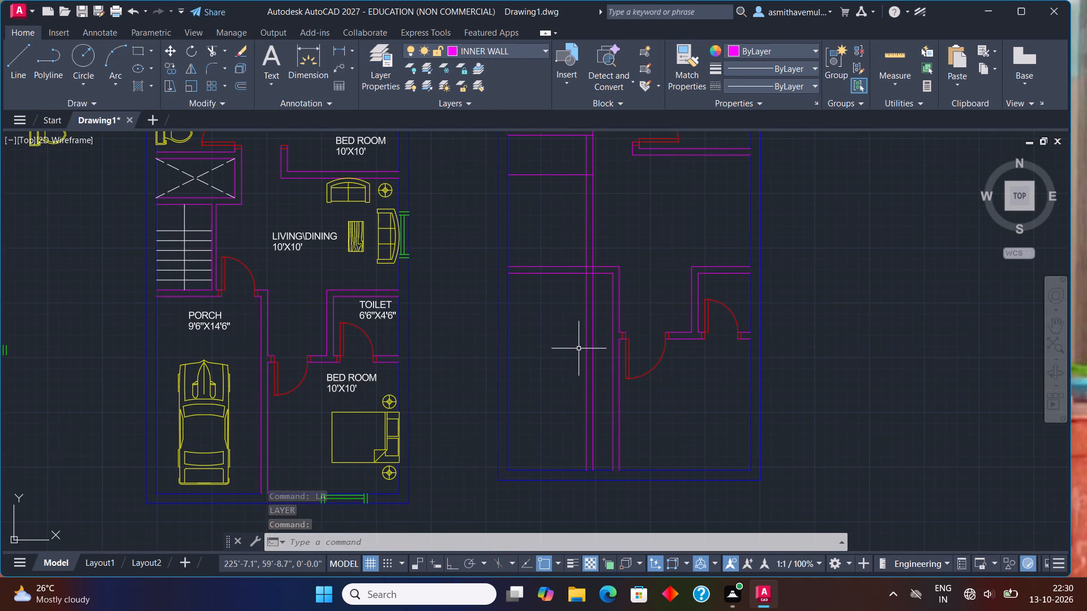
text(TRIM)
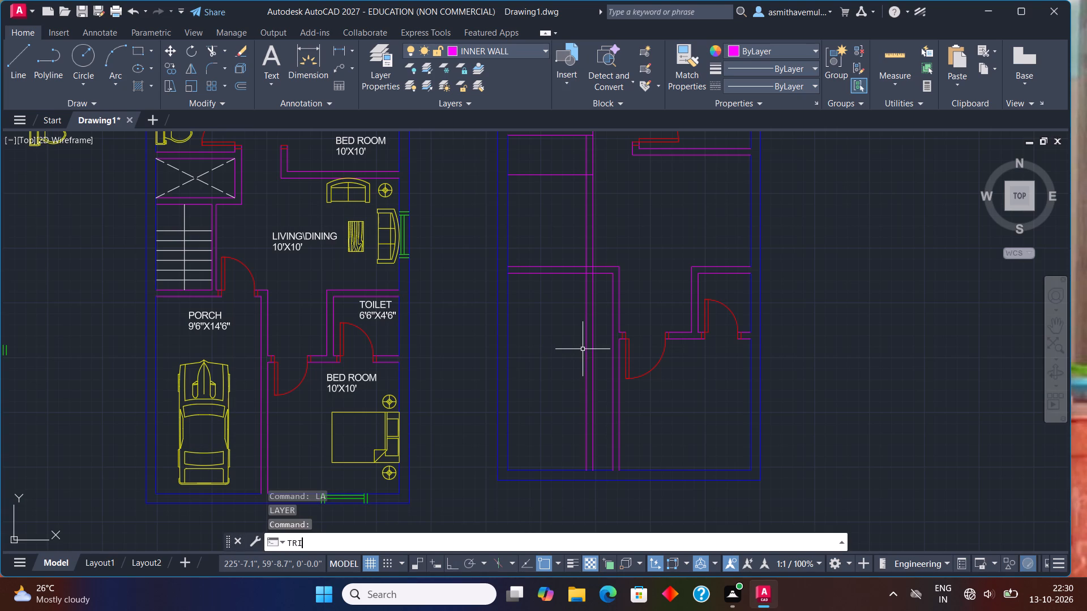
key(Return)
drag(601, 341, 574, 340)
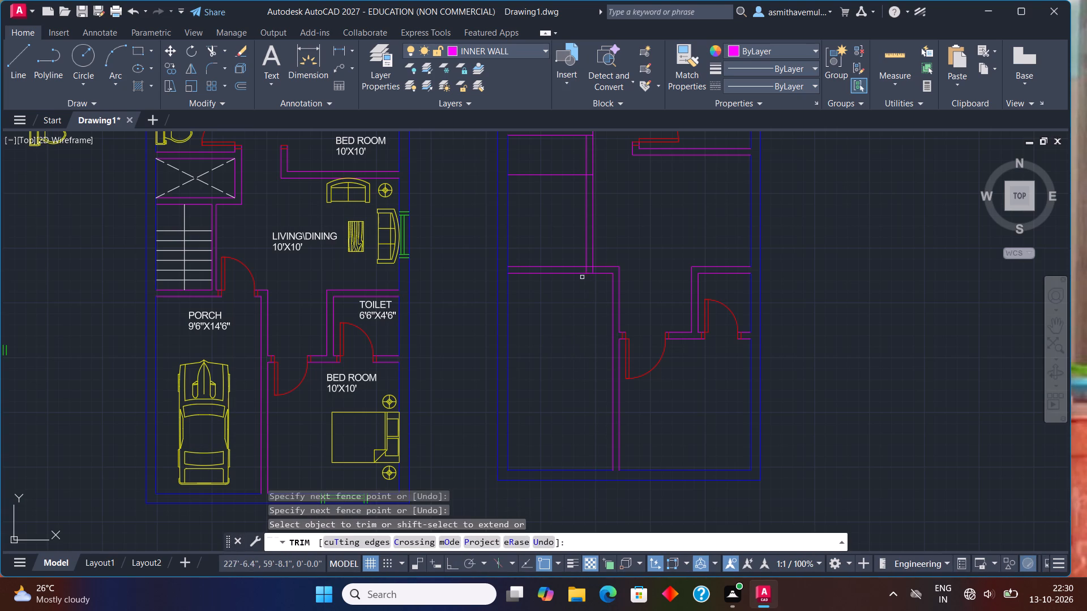
scroll(585, 272, up, 2)
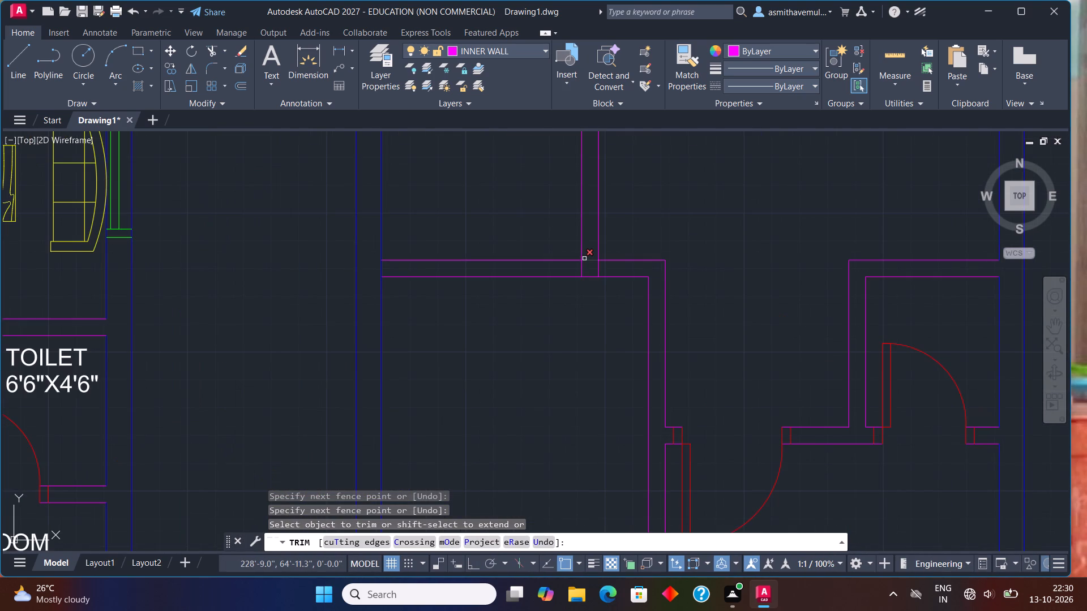
key(Escape)
Offset the left outer wall's inner line 4'3" to the right to start the staircase's side wall.
scroll(591, 329, down, 2)
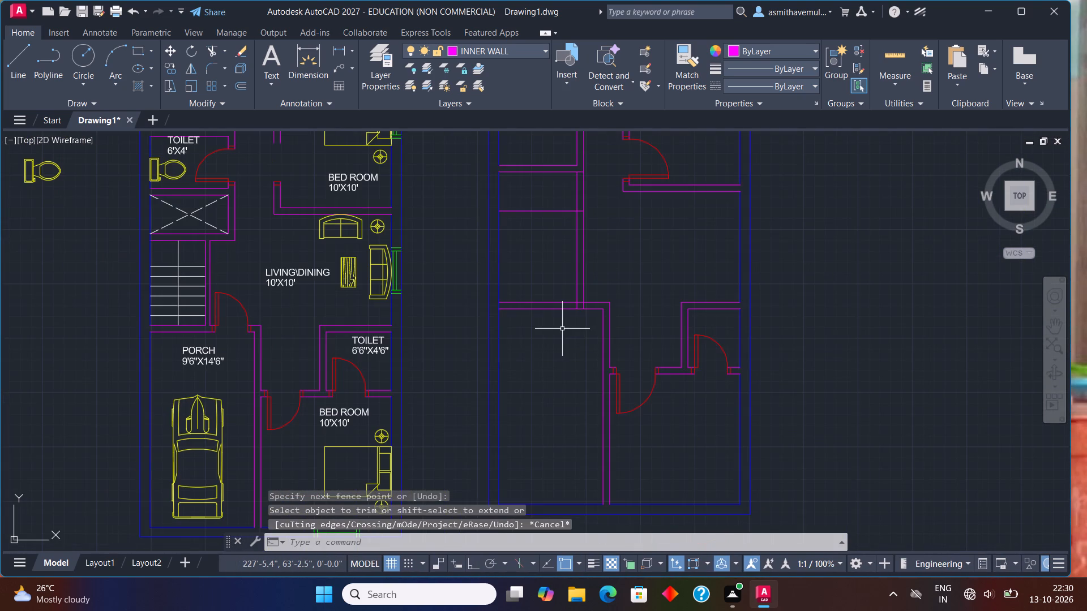
middle_drag(562, 329, 567, 347)
scroll(196, 320, up, 1)
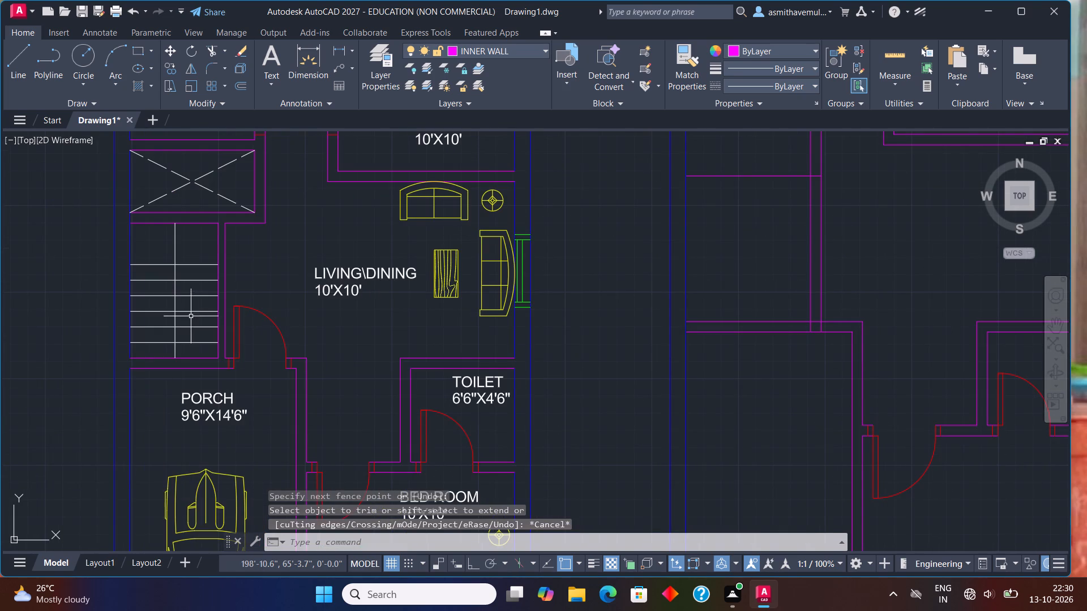
scroll(239, 335, down, 1)
key(o)
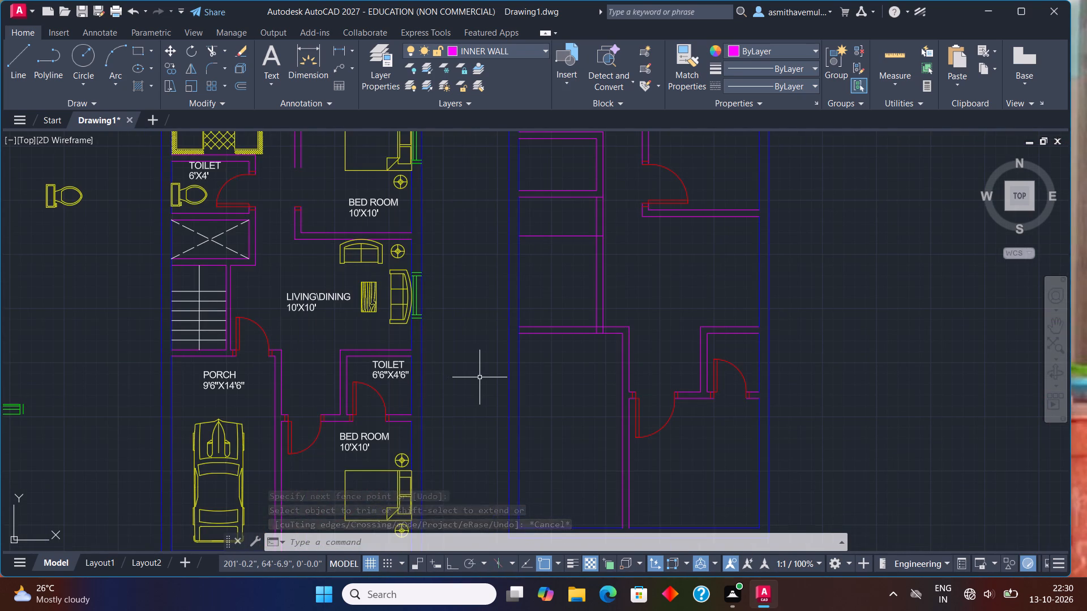
key(Return)
text(4')
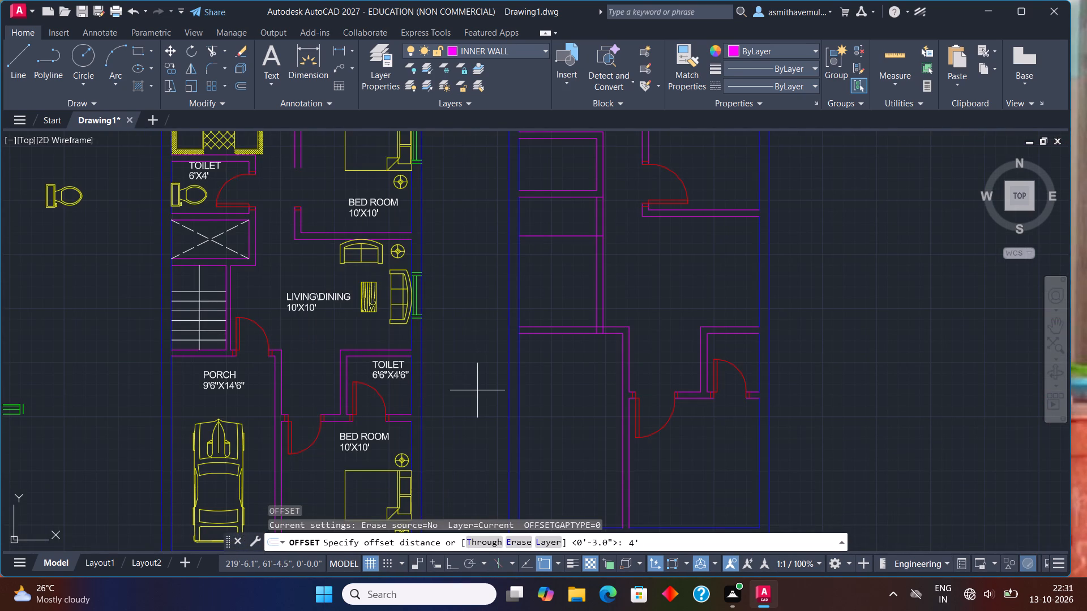
key(3)
key(shift+quotedbl)
key(Return)
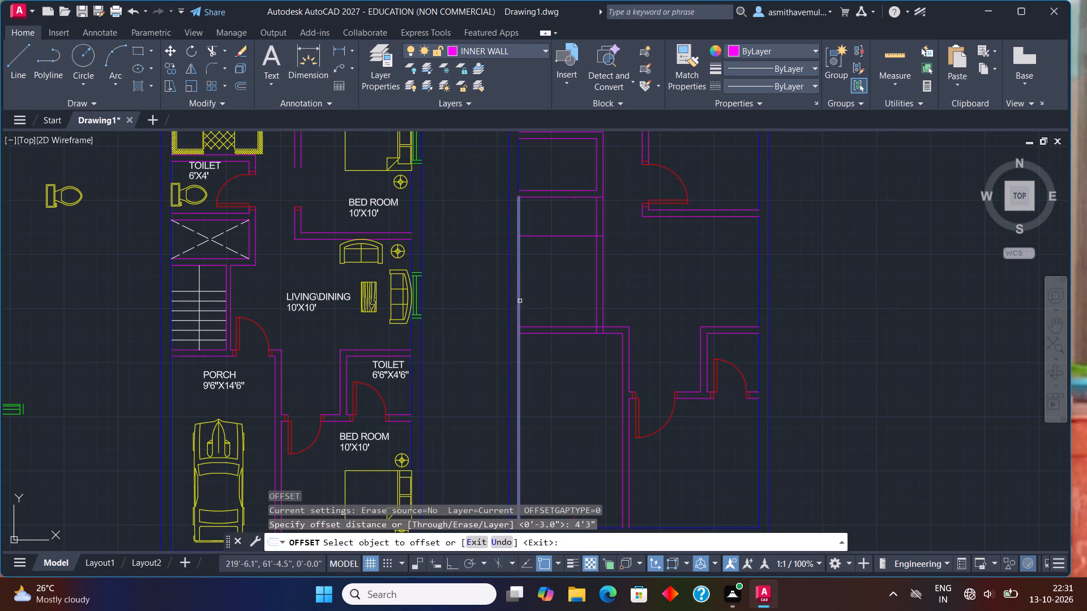
click(520, 301)
click(606, 300)
key(Escape)
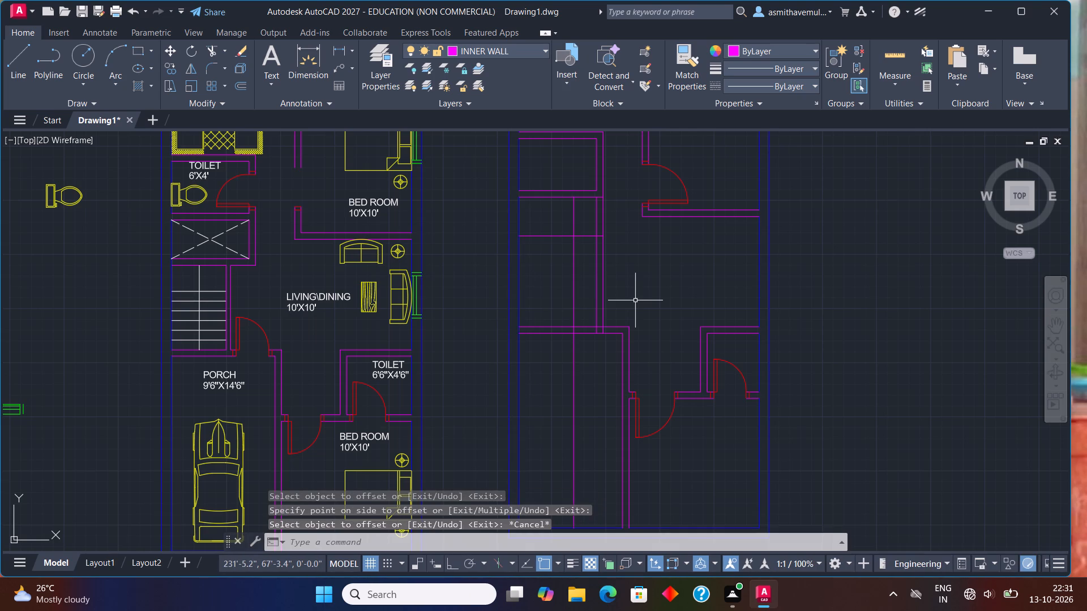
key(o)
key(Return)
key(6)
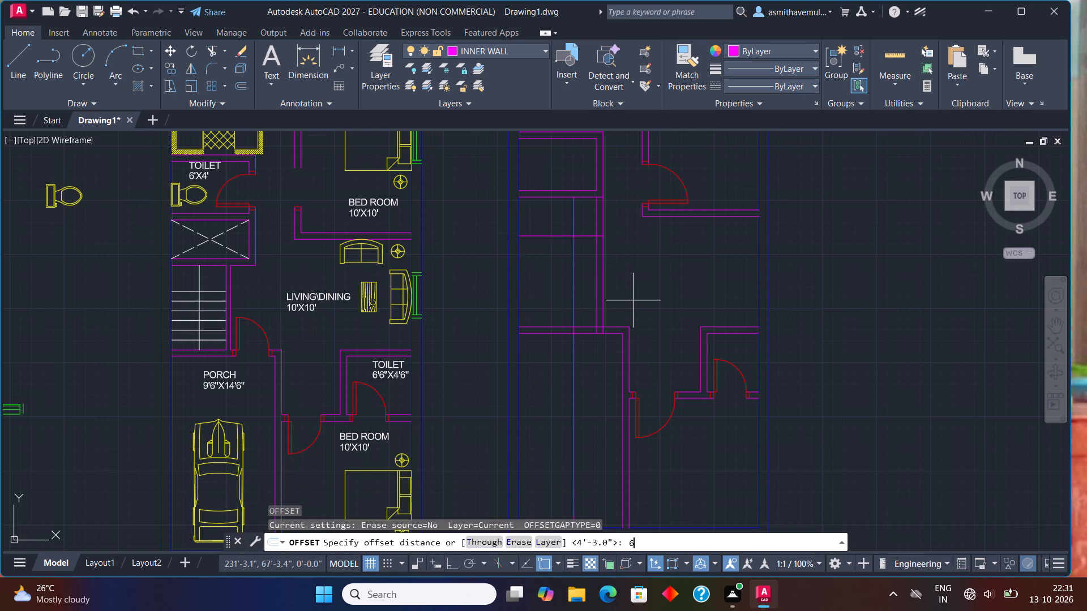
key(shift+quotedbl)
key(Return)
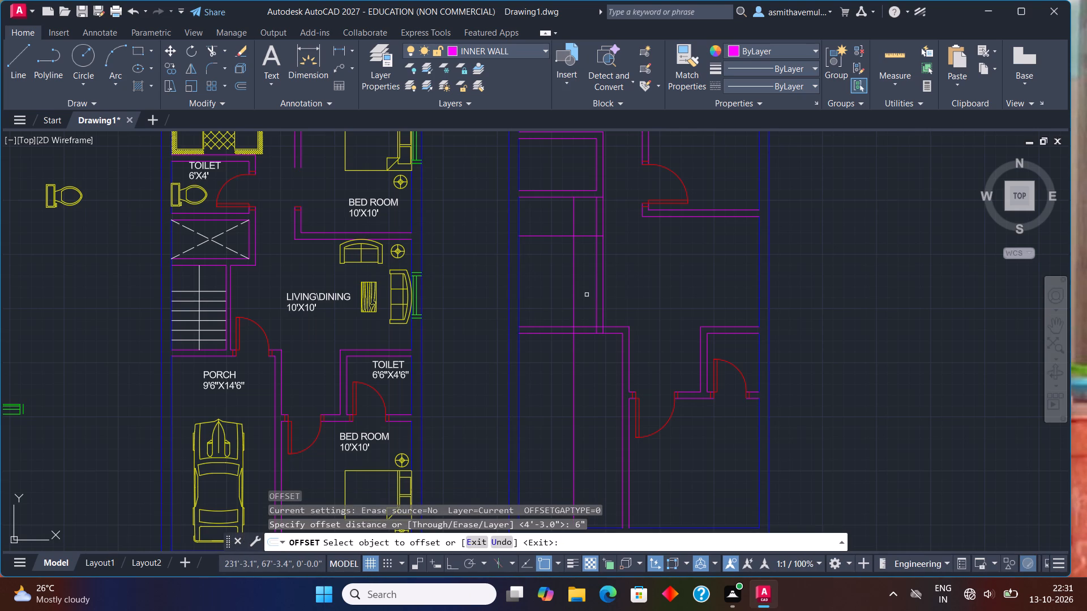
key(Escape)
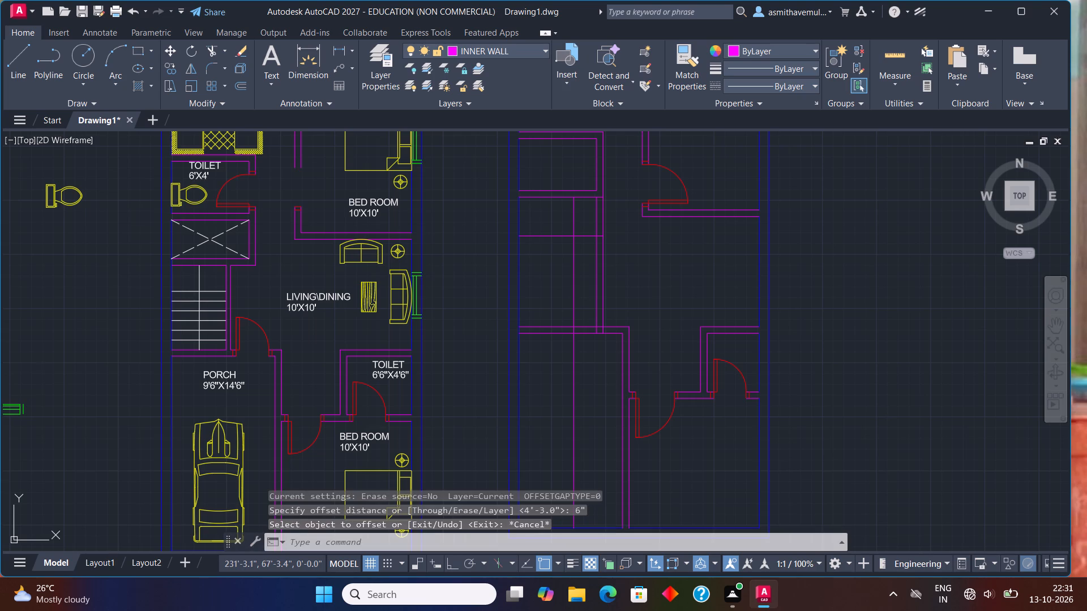
Offset the new staircase wall line 4" to the right to give the wall its thickness.
key(o)
key(Return)
key(4)
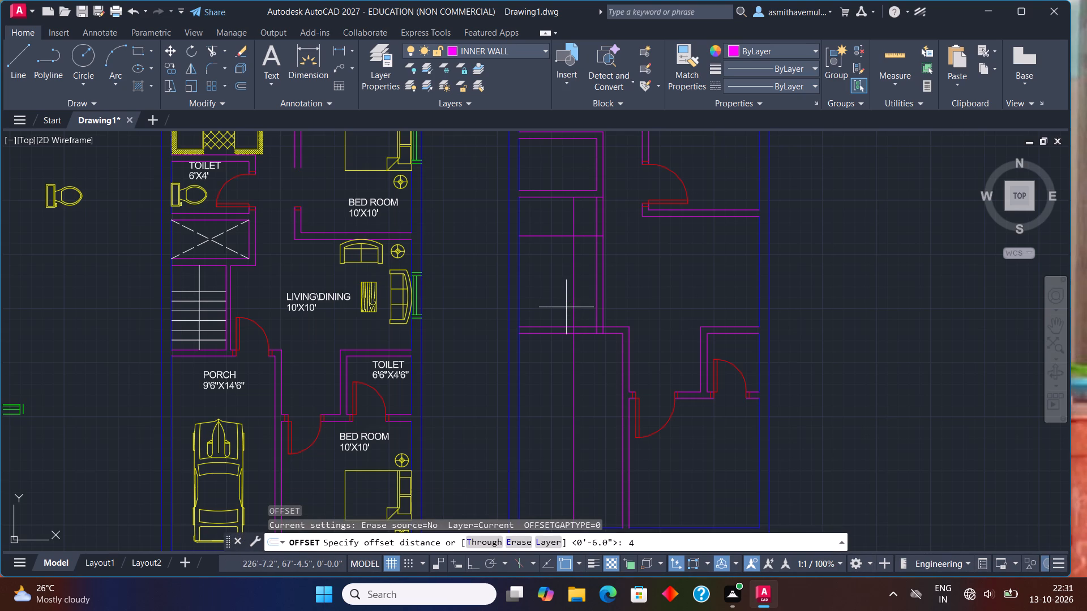
key(shift+quotedbl)
key(Return)
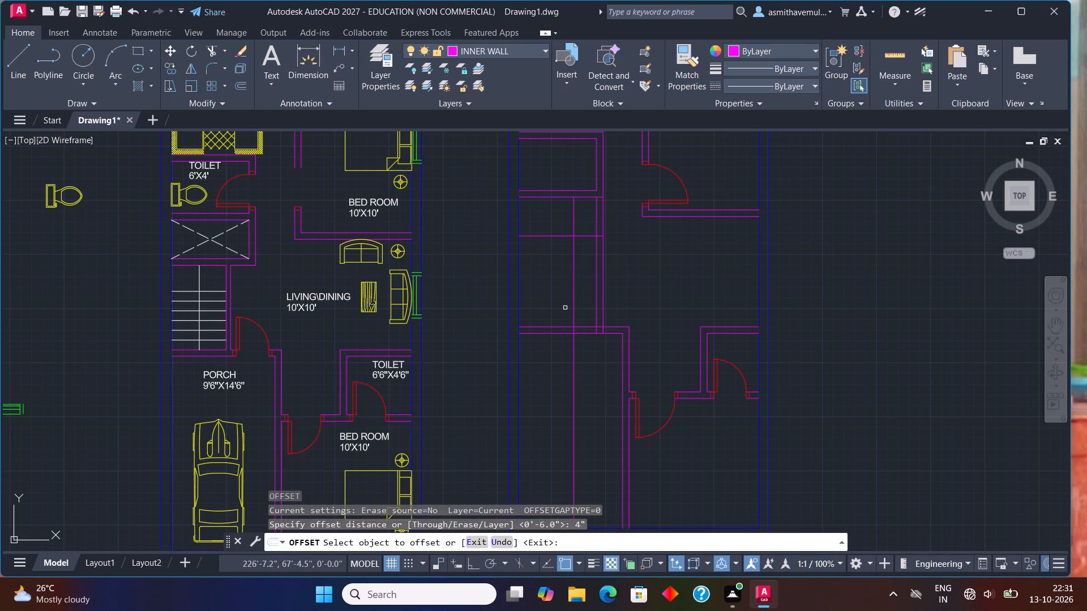
click(572, 305)
click(614, 305)
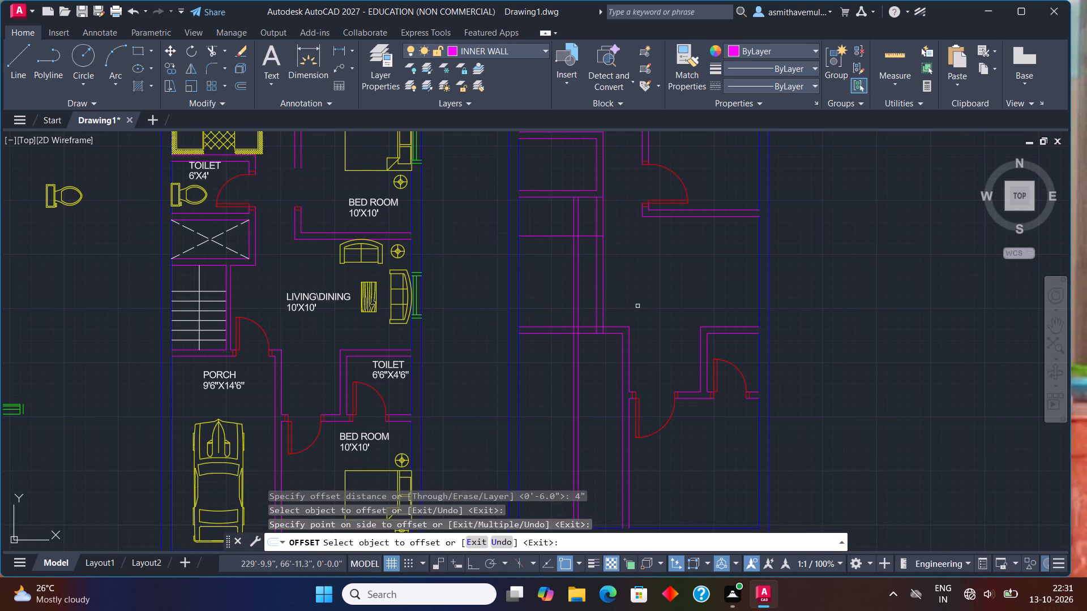
key(Escape)
Offset the single horizontal line above the staircase 6" downward to form the duct's bottom wall.
key(o)
key(Return)
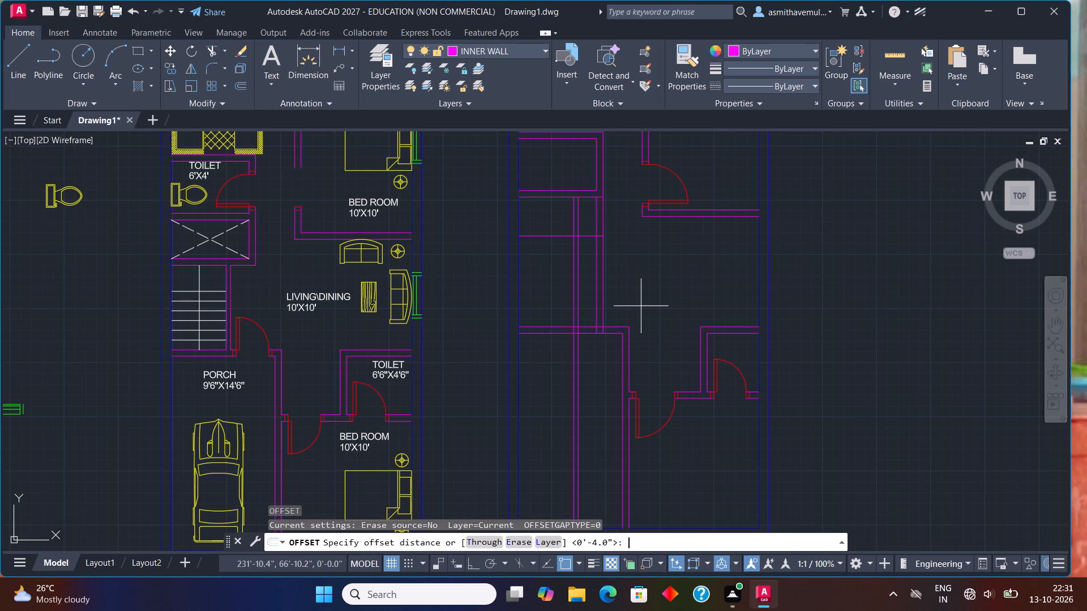
key(6)
key(shift+quotedbl)
key(Return)
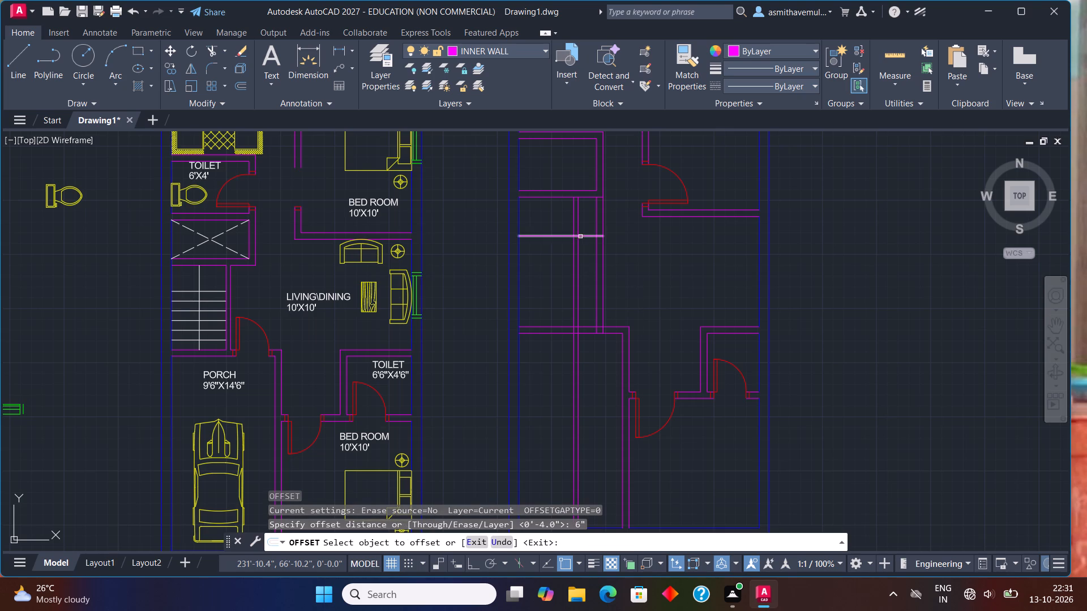
click(584, 237)
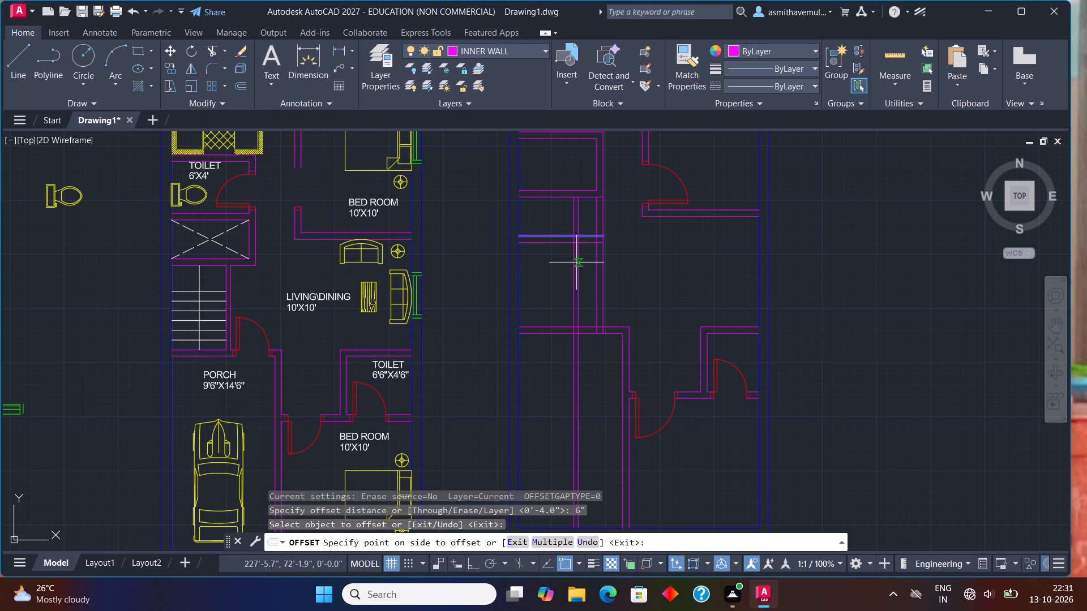
click(576, 266)
key(Escape)
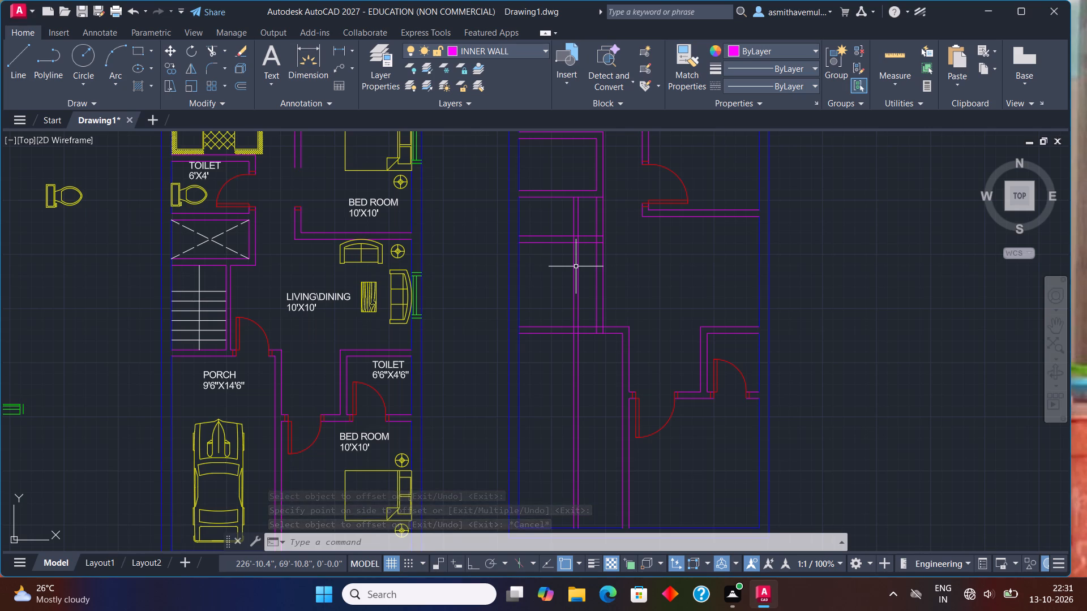
Trim the staircase wall's two lines where they run through the duct and across its bottom wall.
key(Escape)
text(TRIM)
key(Return)
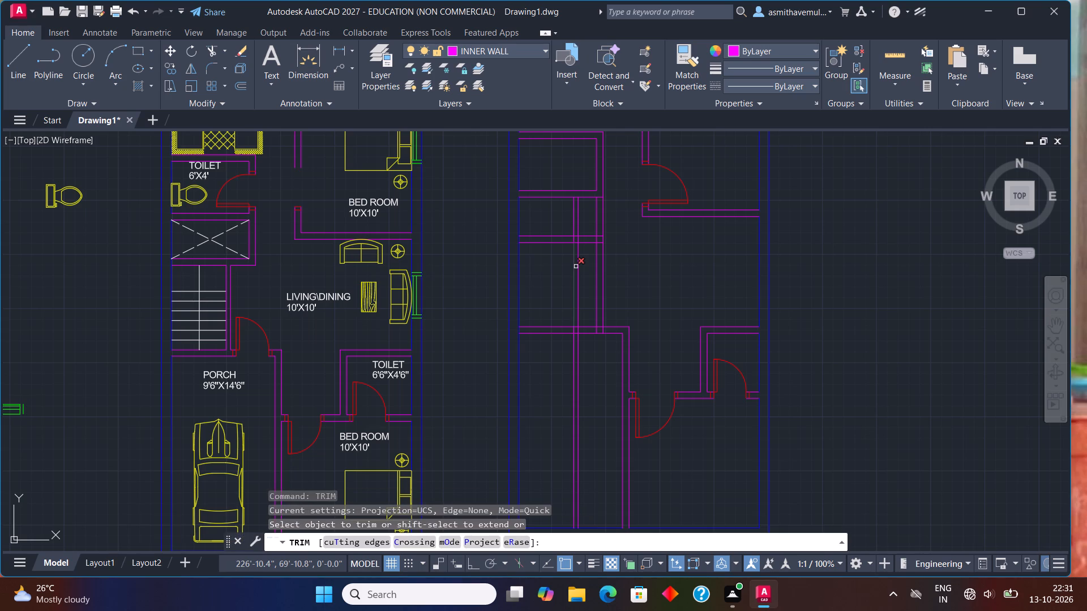
scroll(568, 273, up, 1)
drag(591, 191, 564, 188)
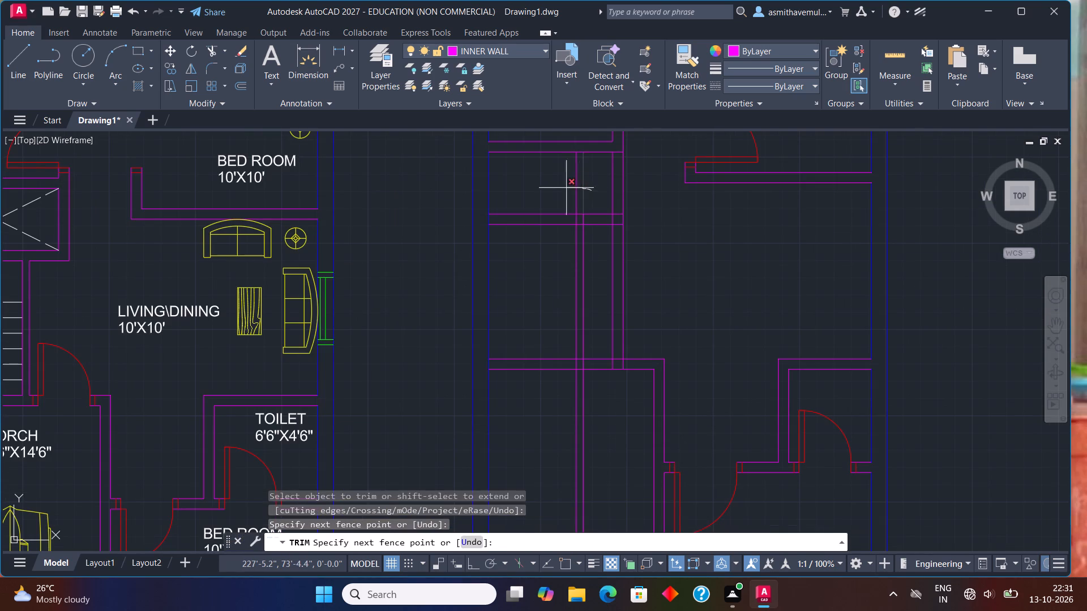
drag(564, 188, 550, 190)
scroll(557, 209, up, 1)
drag(570, 227, 597, 231)
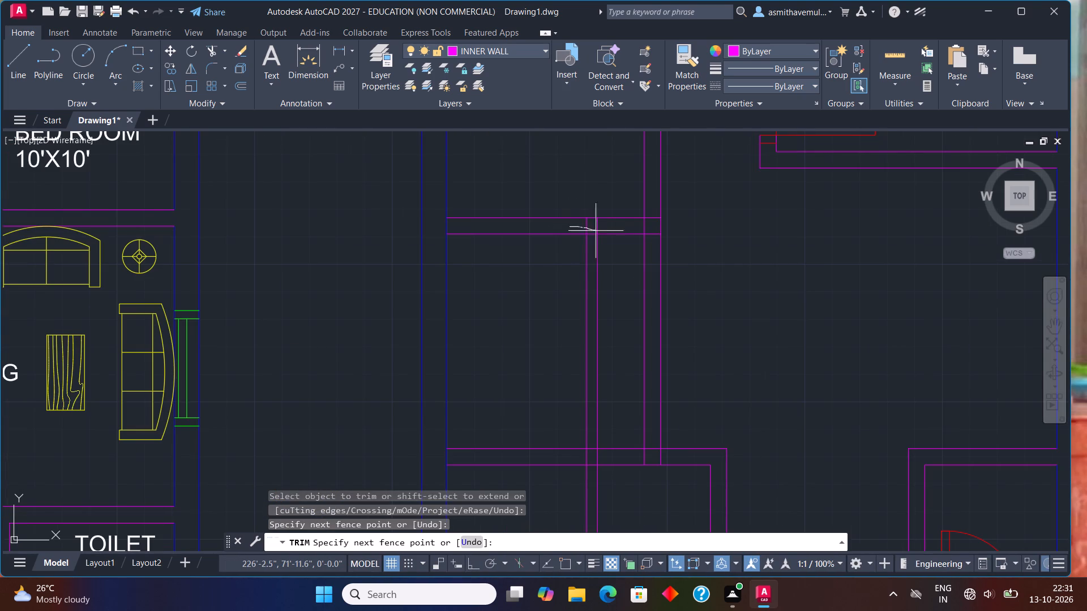
drag(597, 231, 609, 233)
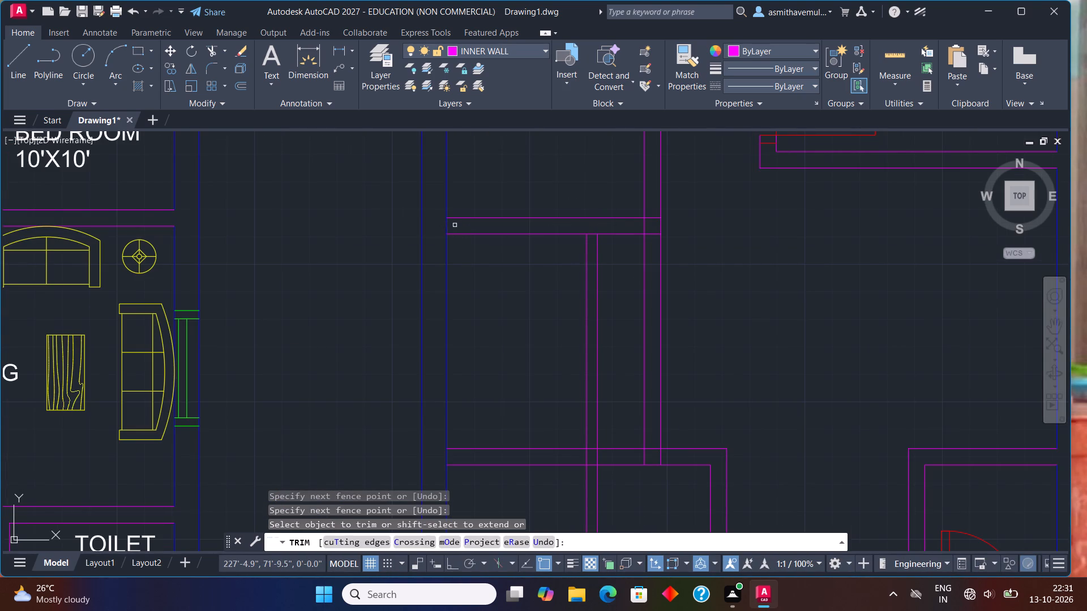
Trim the duct's lower right wall corner clean and remove both vertical wall lines between it and the porch's top wall.
drag(453, 225, 431, 229)
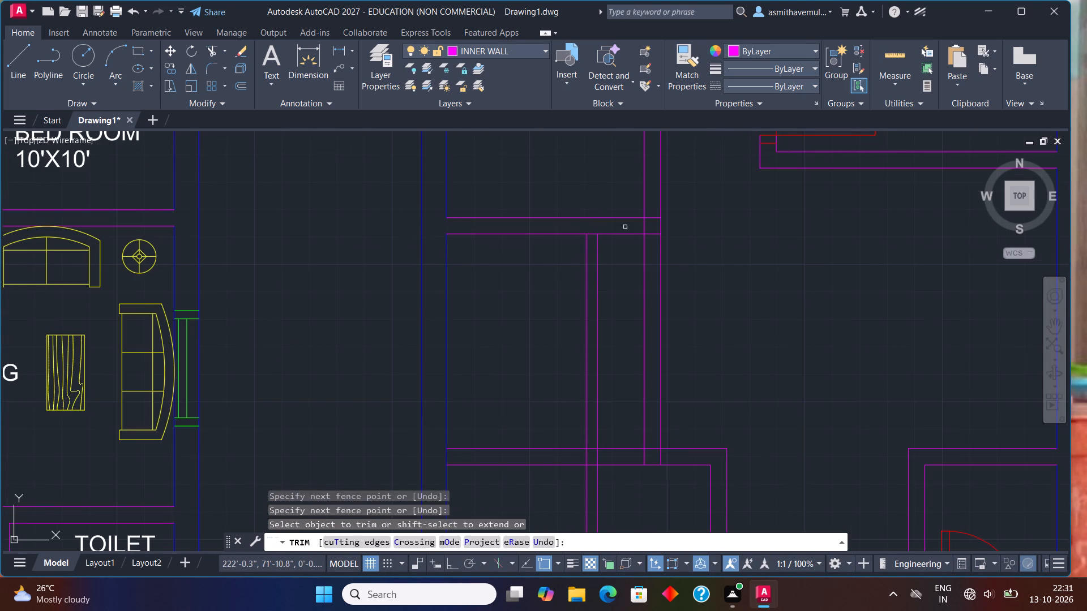
drag(649, 213, 652, 221)
click(649, 227)
drag(649, 227, 636, 223)
click(642, 224)
click(647, 226)
drag(672, 276, 667, 276)
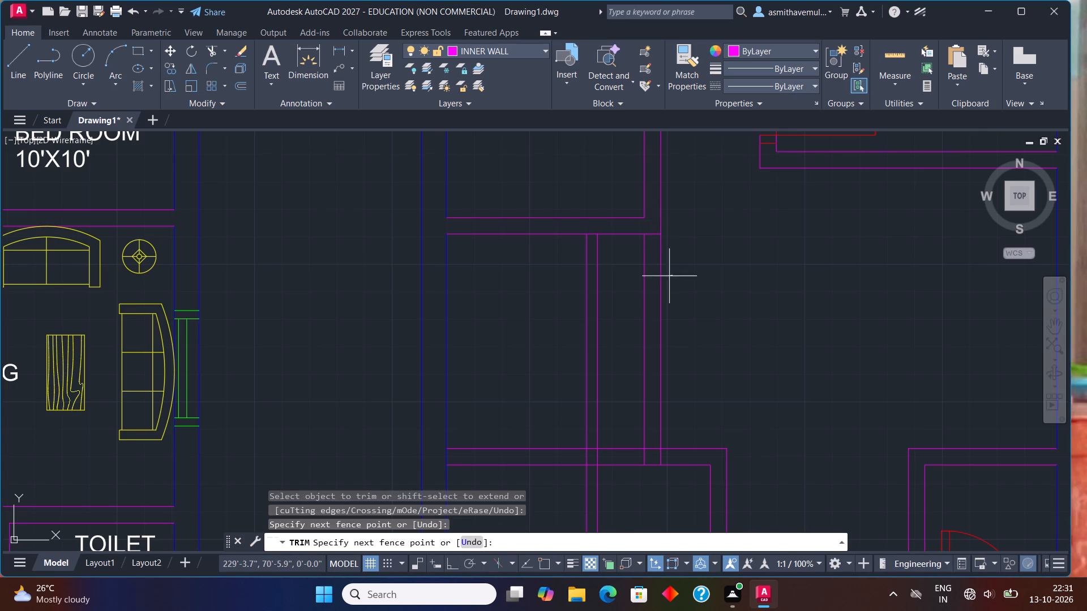
drag(667, 276, 643, 292)
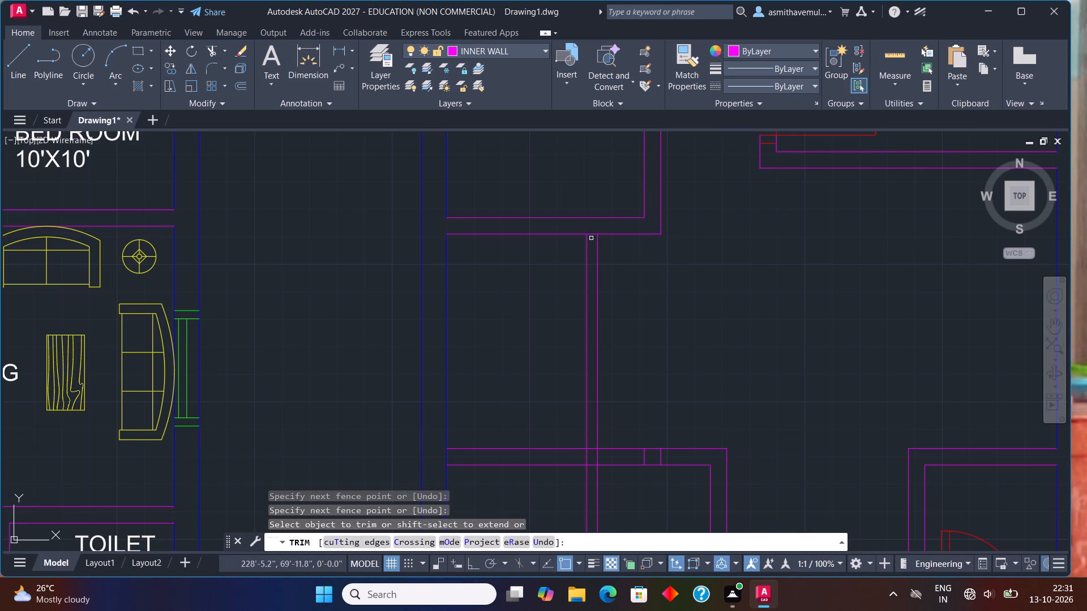
Trim the duct's bottom wall line between the staircase wall's two lines to open their junction.
click(591, 235)
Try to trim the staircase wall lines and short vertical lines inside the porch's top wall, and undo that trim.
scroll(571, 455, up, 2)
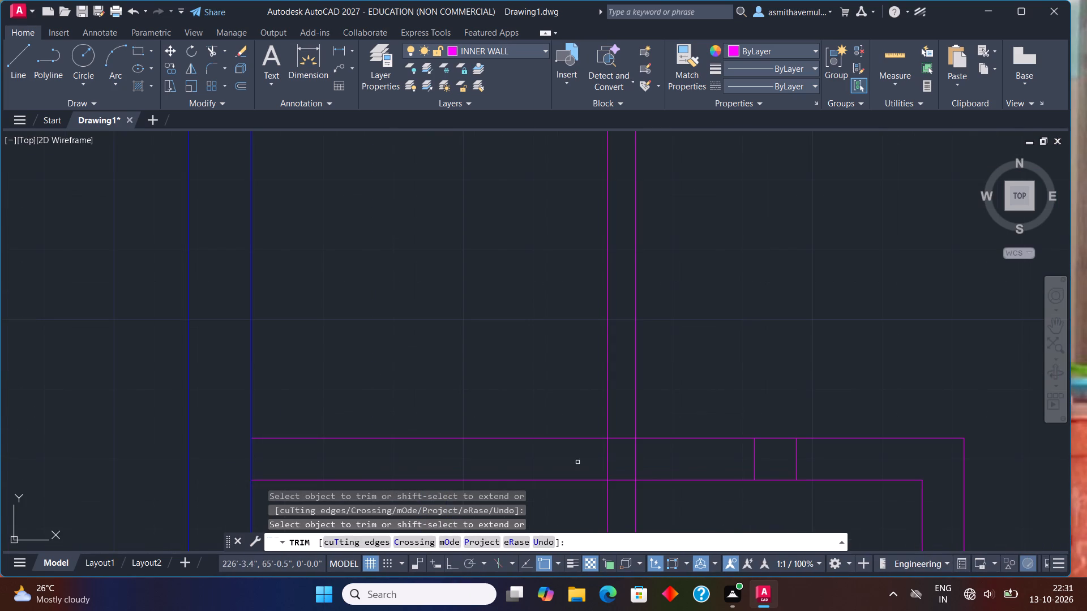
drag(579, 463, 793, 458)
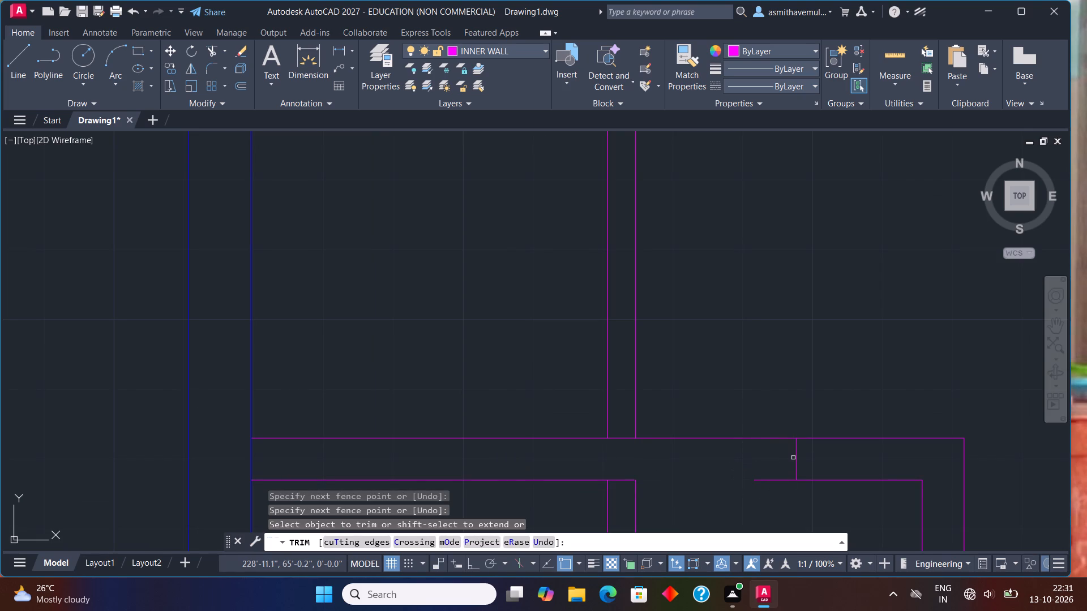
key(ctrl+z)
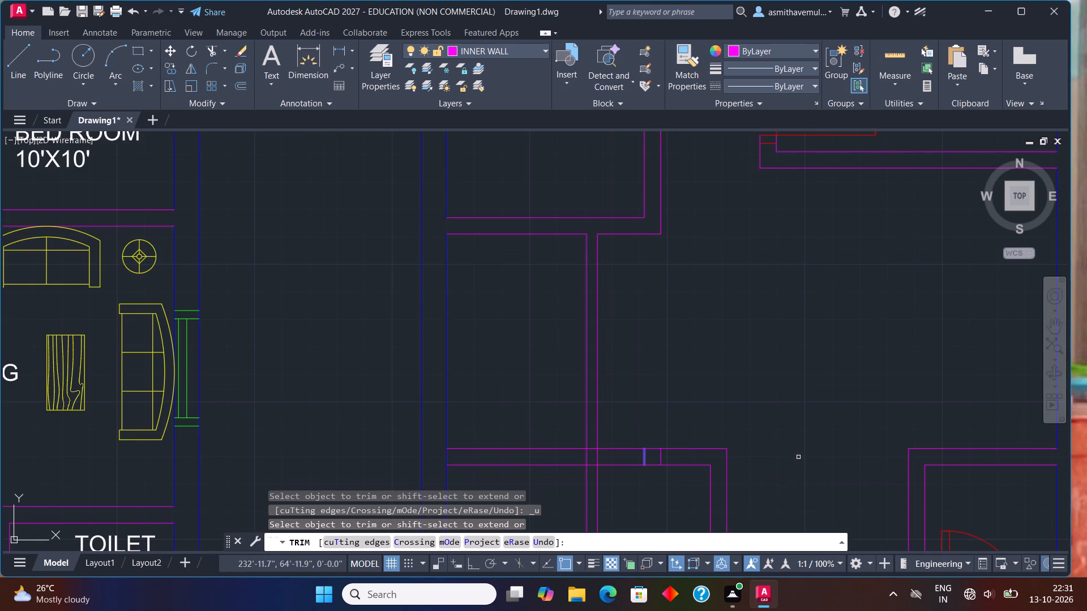
Trim the staircase wall's two lines and the two short vertical lines out of the porch's top wall thickness.
middle_drag(637, 449, 634, 395)
scroll(634, 396, up, 2)
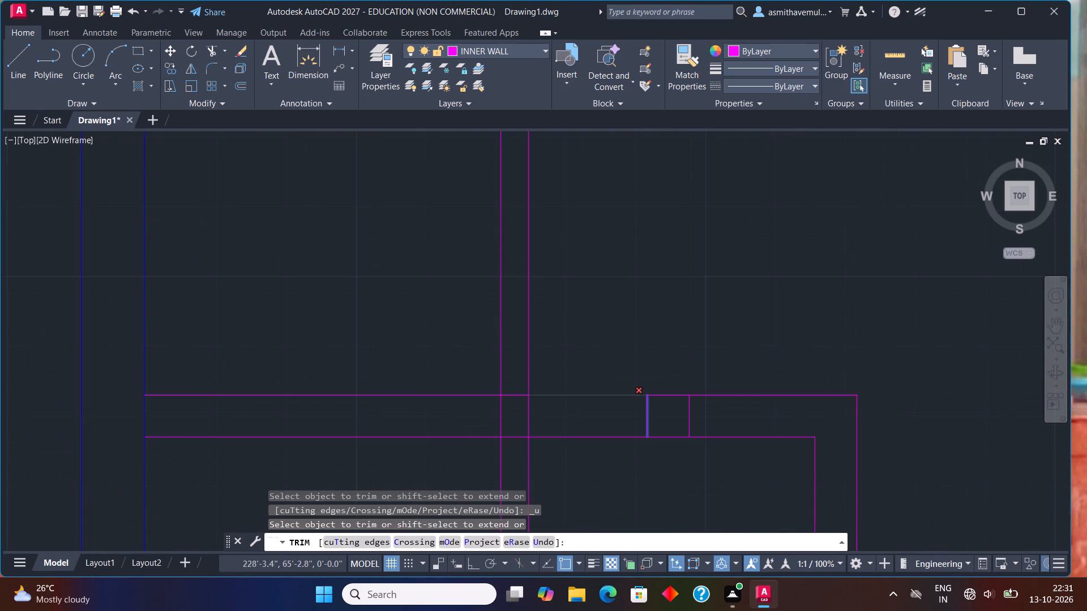
drag(482, 407, 661, 422)
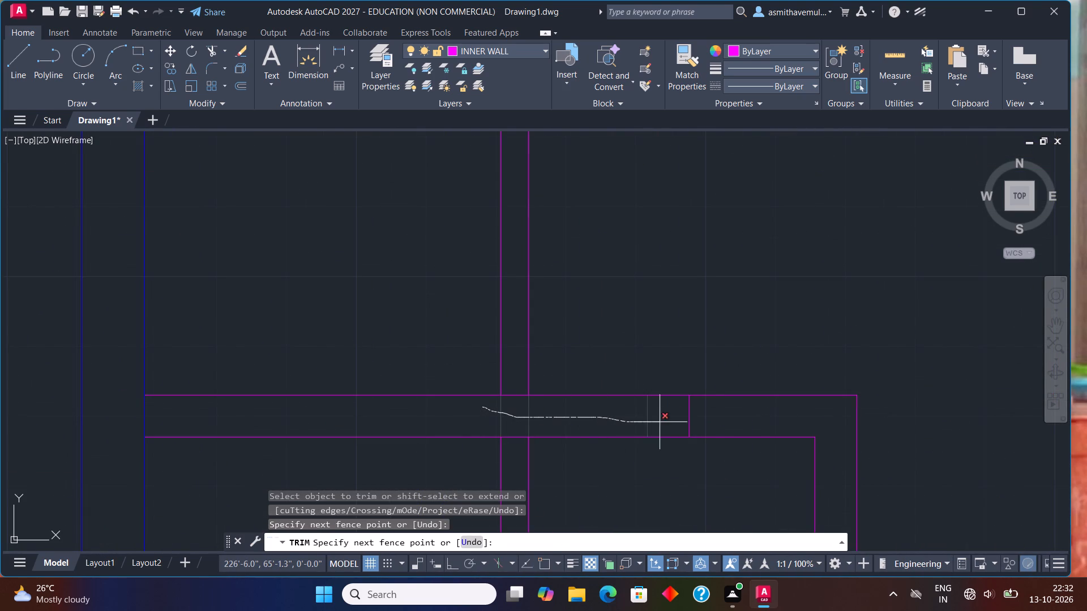
drag(661, 422, 695, 422)
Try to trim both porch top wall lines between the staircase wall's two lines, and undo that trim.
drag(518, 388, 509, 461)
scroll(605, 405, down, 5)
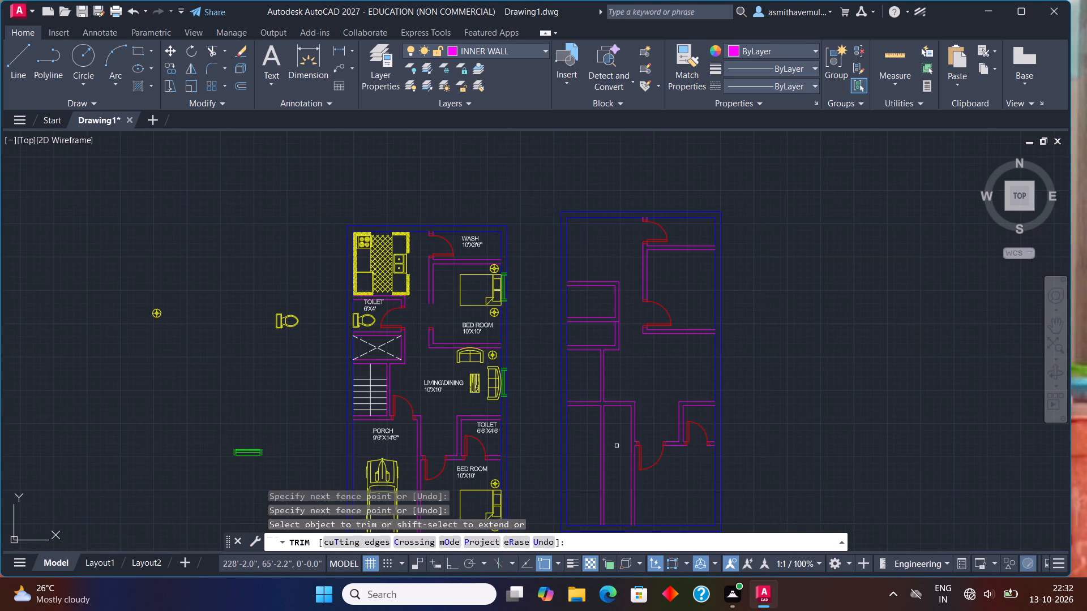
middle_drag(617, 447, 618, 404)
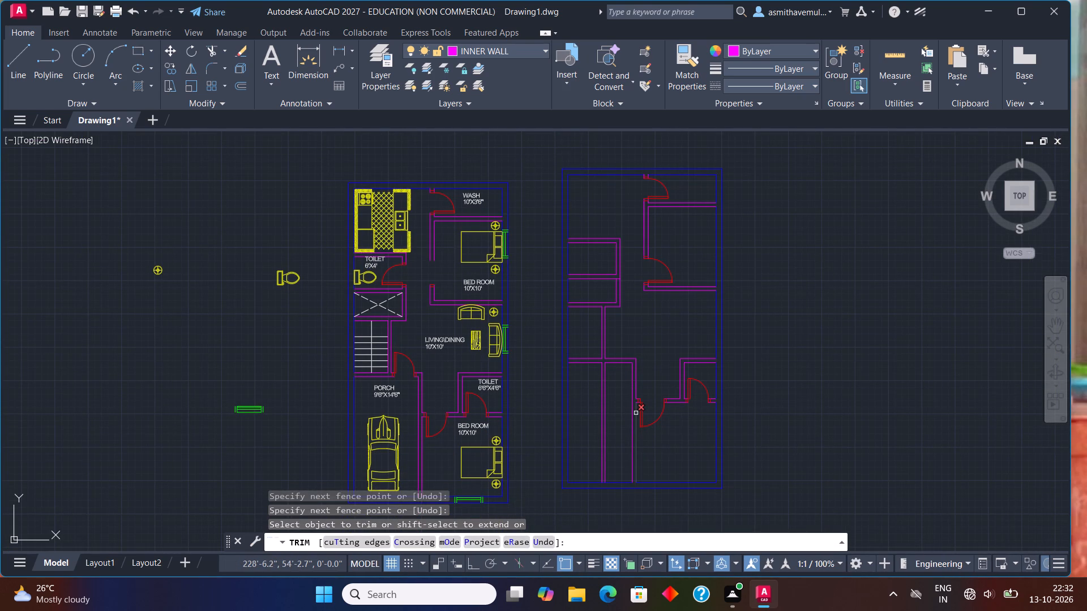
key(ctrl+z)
Trim away the staircase wall's two lines below the porch's top wall, and that wall's upper line between them.
drag(607, 486, 596, 486)
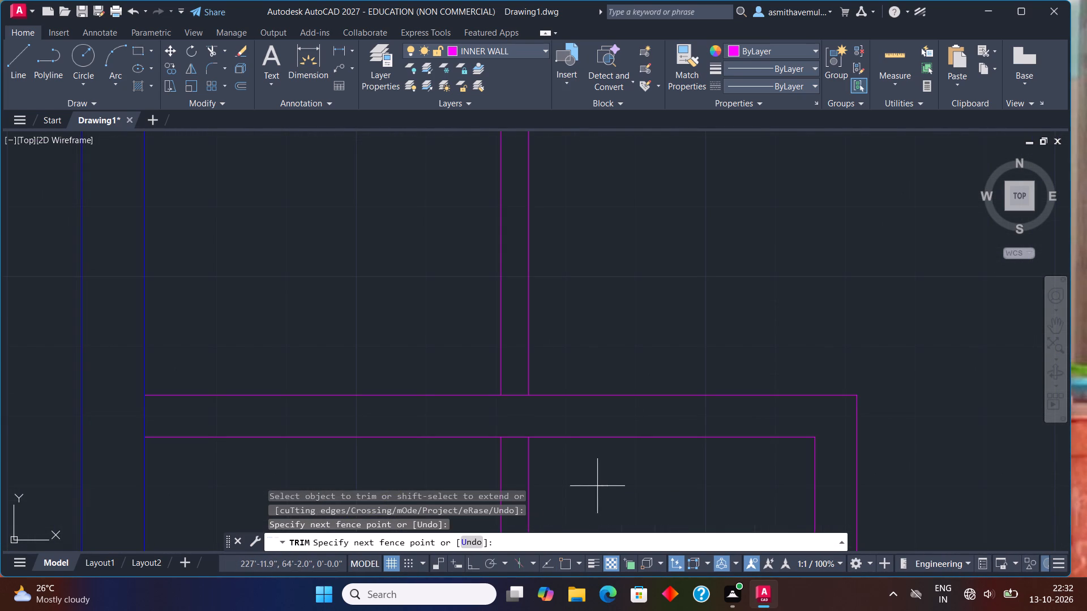
drag(596, 486, 447, 468)
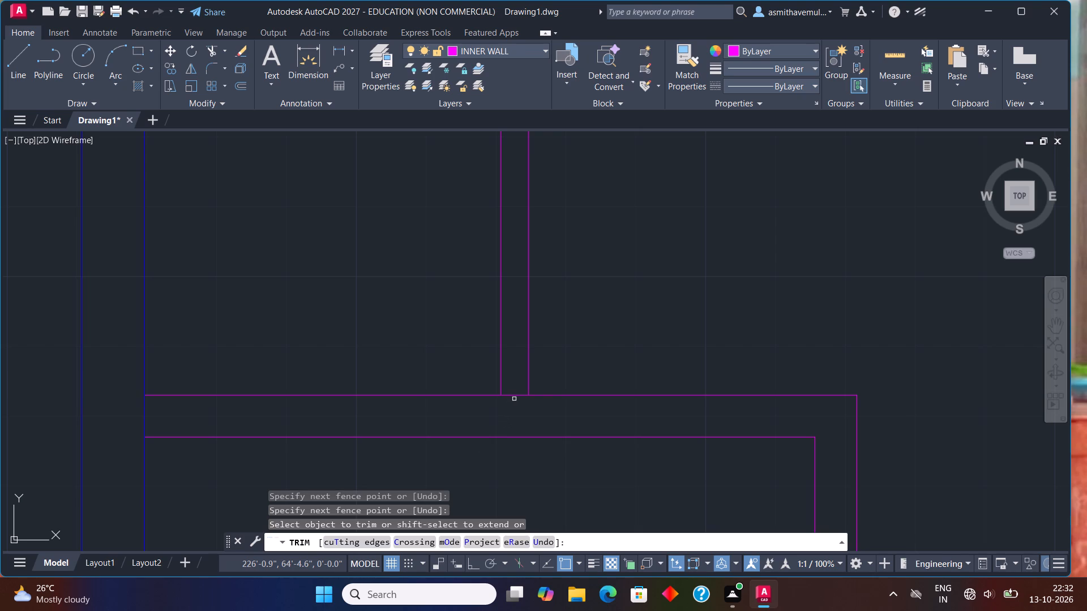
click(514, 397)
scroll(666, 341, down, 3)
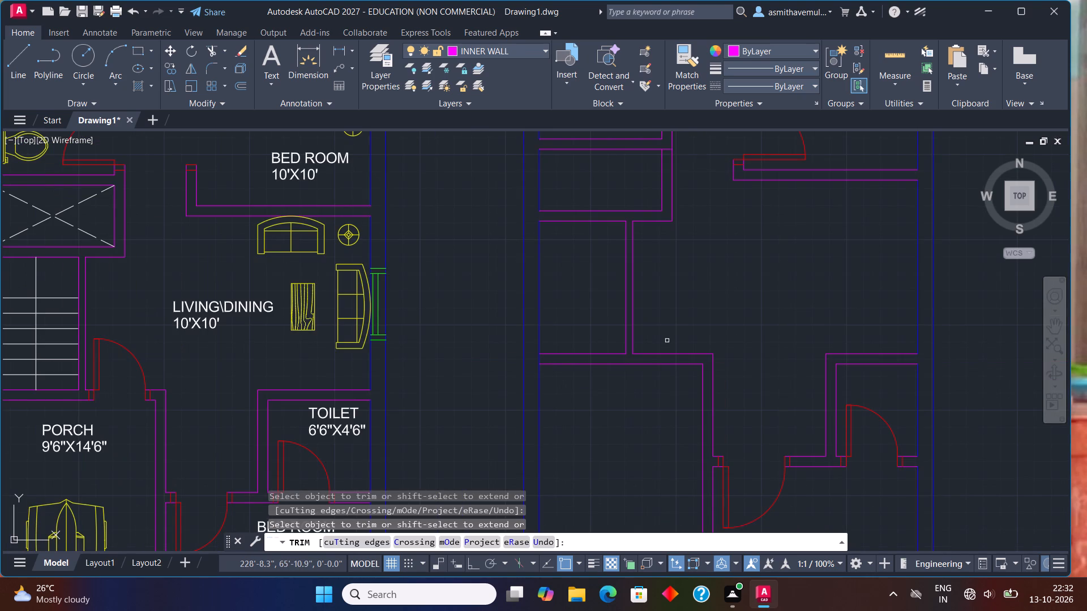
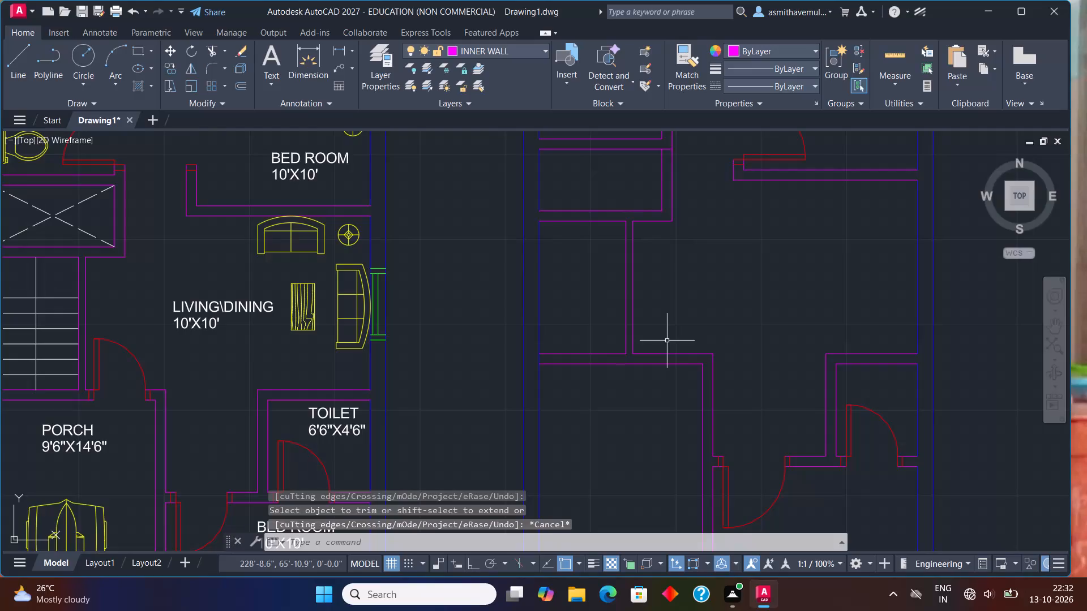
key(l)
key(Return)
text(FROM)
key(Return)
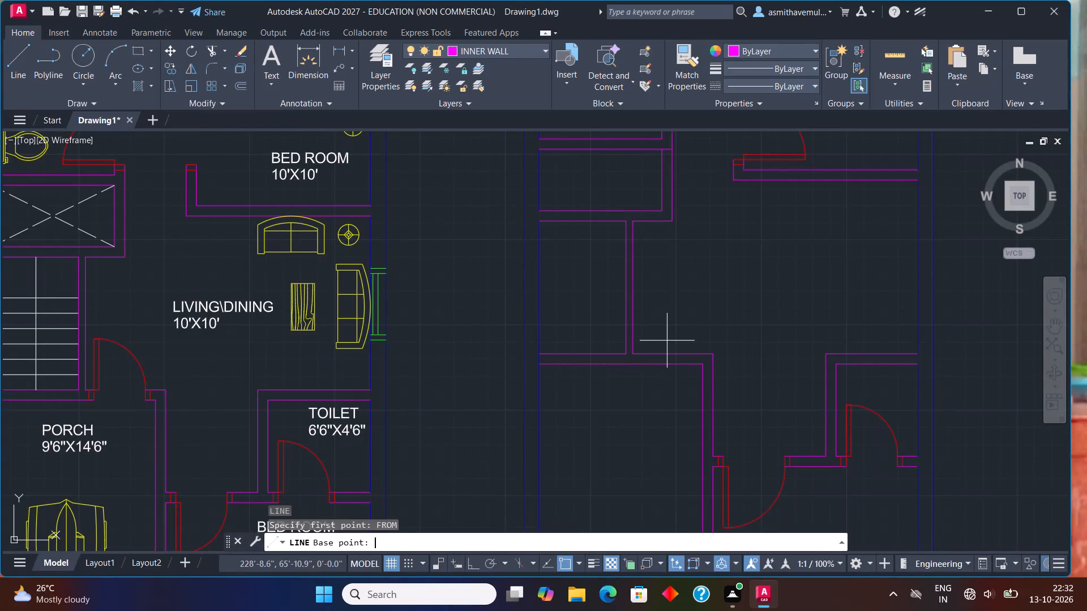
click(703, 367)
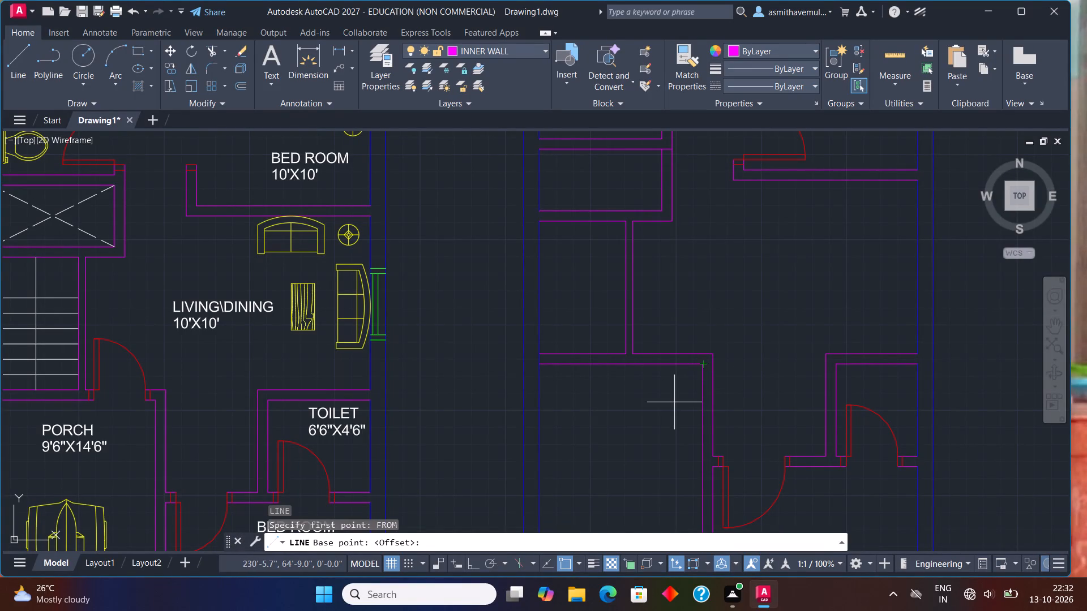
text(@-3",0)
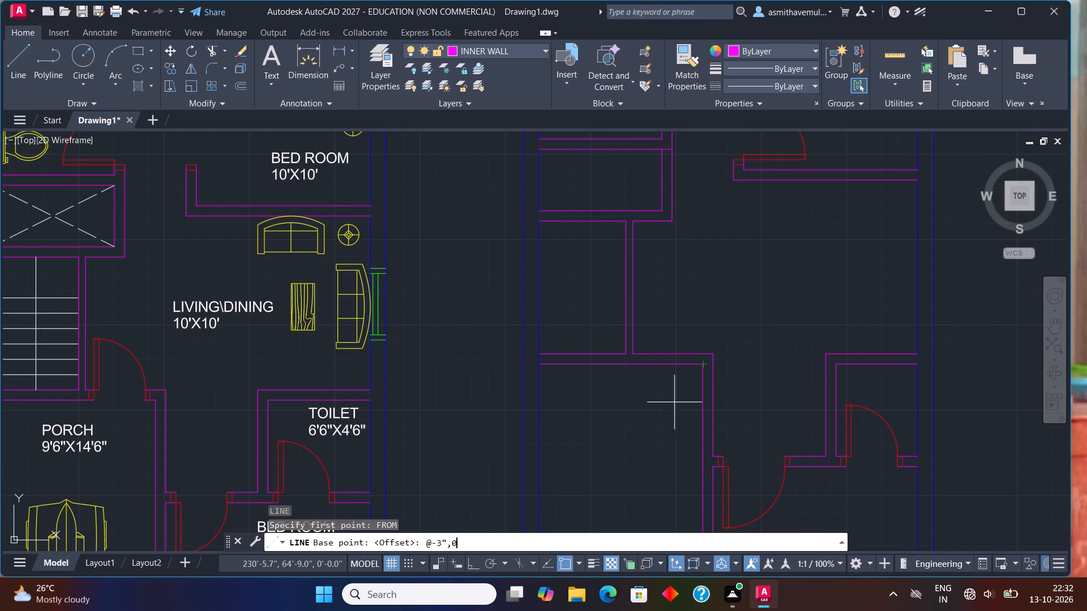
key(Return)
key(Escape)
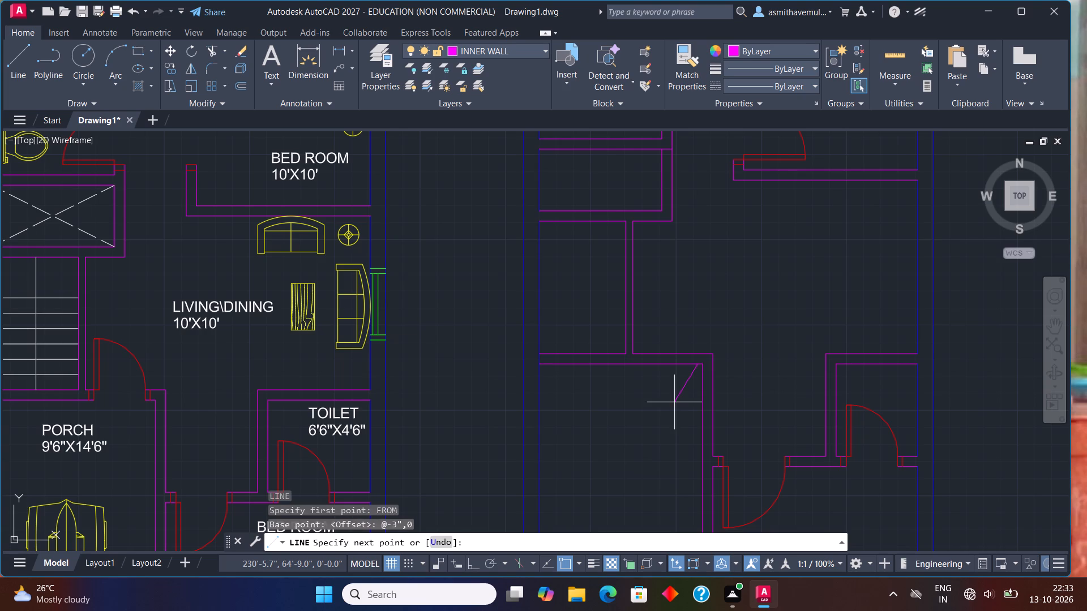
Make DOORS the current layer.
text(LA)
key(Return)
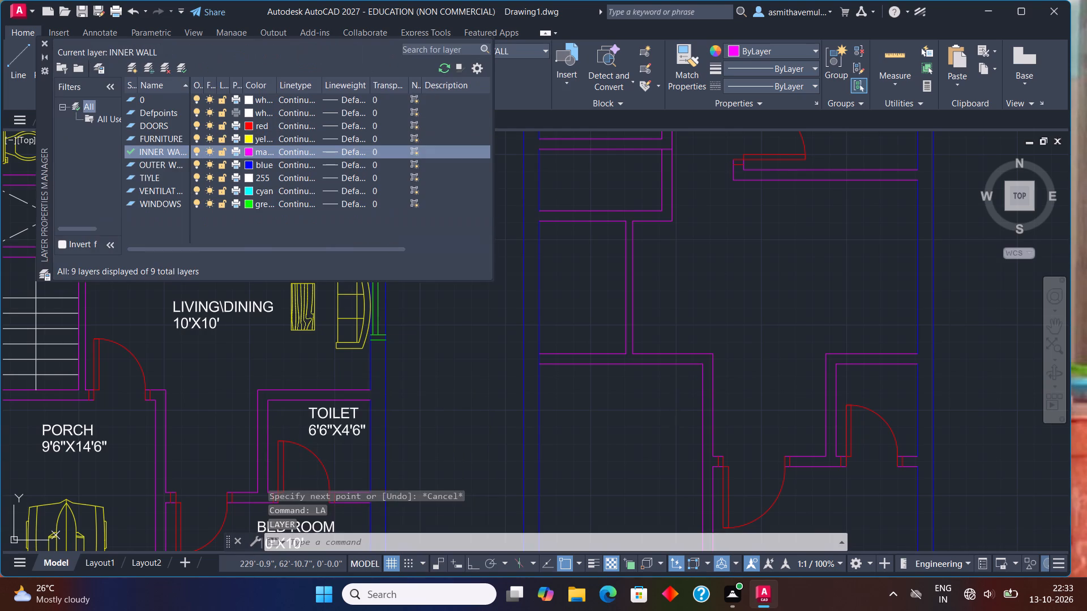
click(143, 124)
click(182, 64)
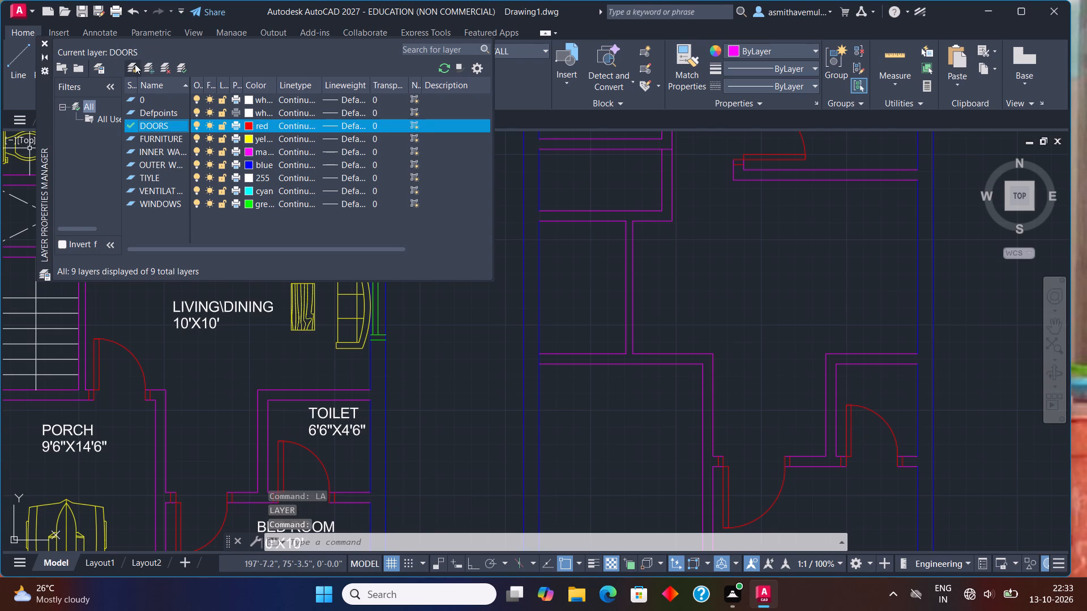
click(45, 41)
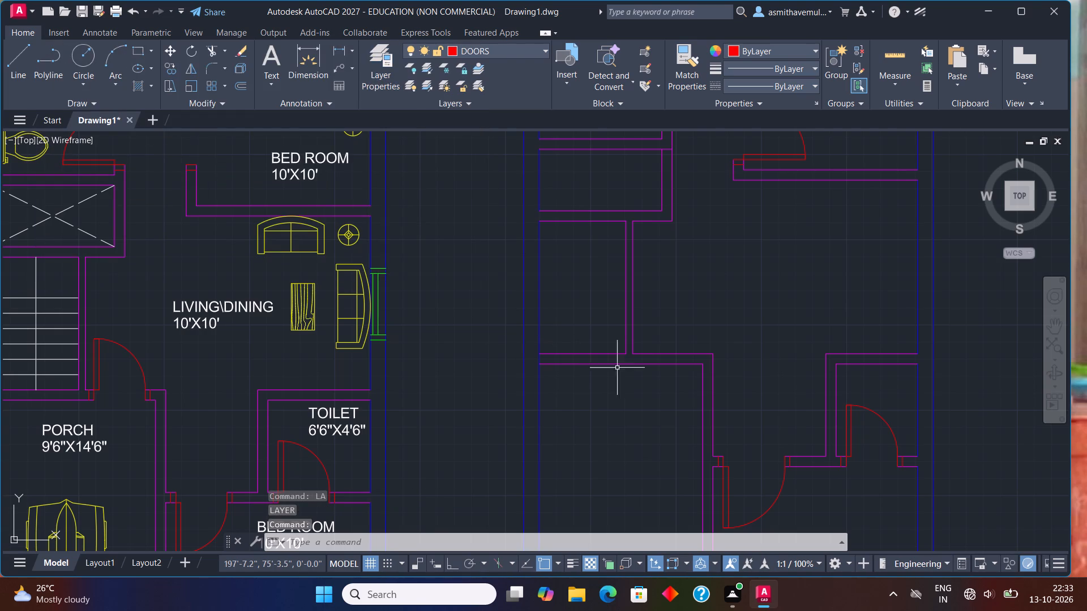
Draw a vertical jamb line across the porch's top wall, starting 3" left of the porch's inner top-right corner.
key(l)
key(Return)
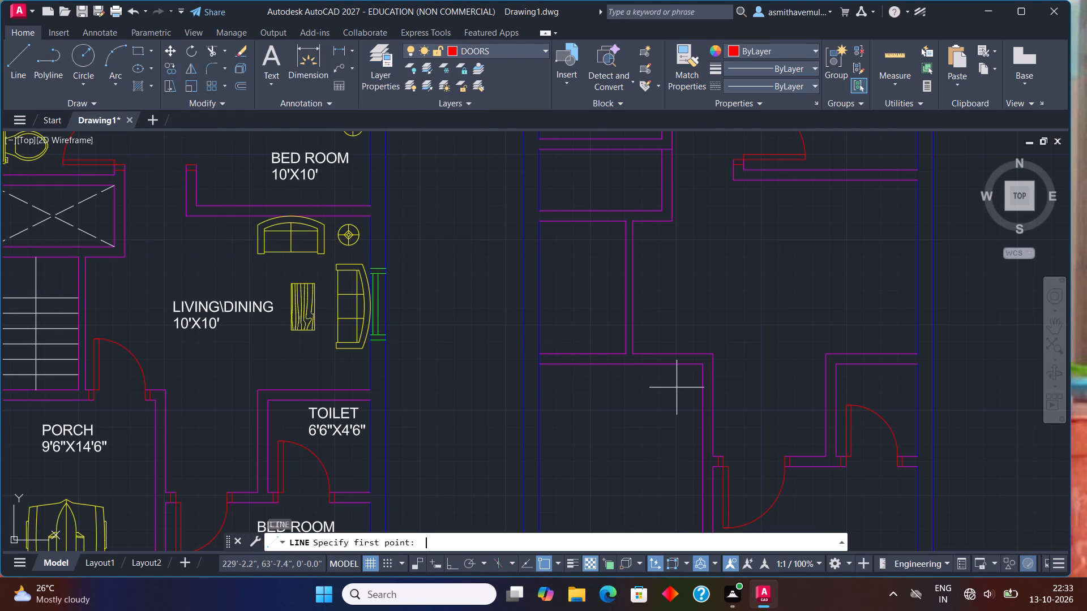
text(FROM)
key(Return)
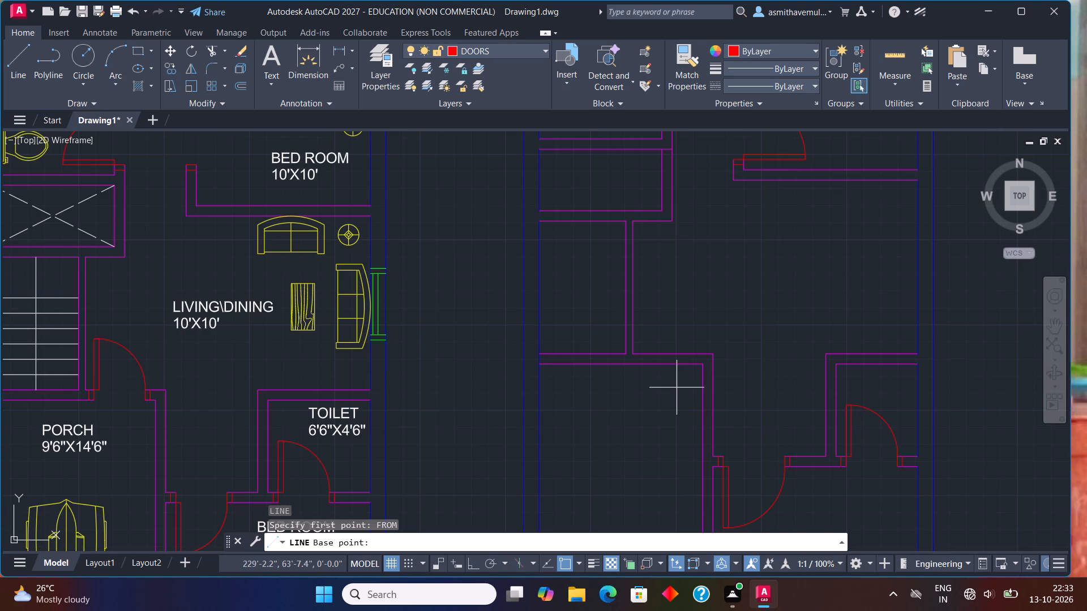
click(701, 363)
key(shift+at)
text(-3",0)
key(Return)
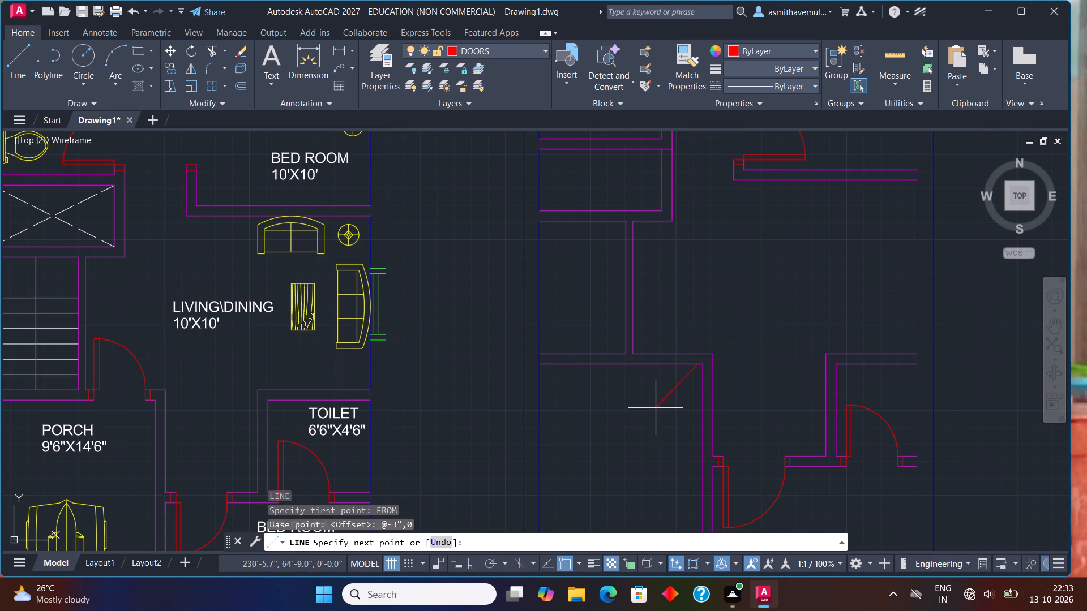
scroll(705, 359, up, 1)
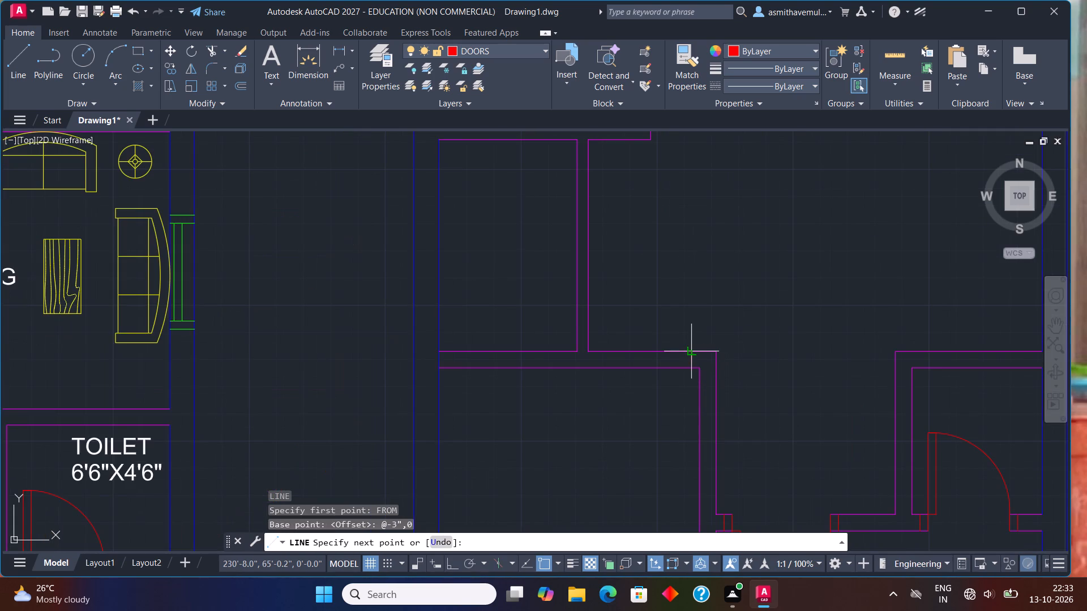
click(694, 350)
key(Escape)
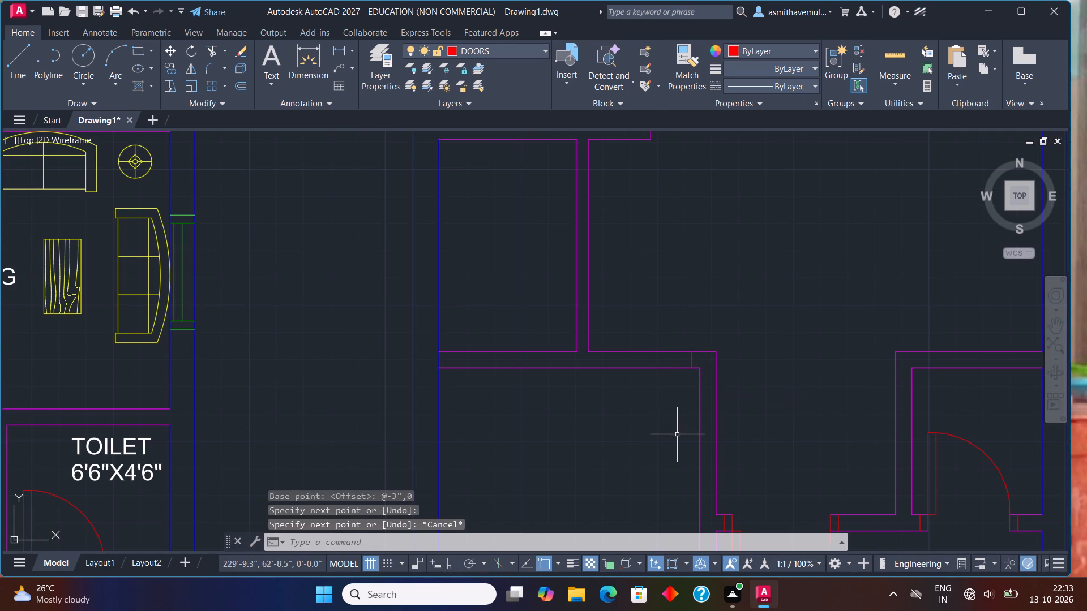
Offset the new jamb line 3" to the left within the porch's top wall to form the first door frame.
key(o)
key(Return)
key(3)
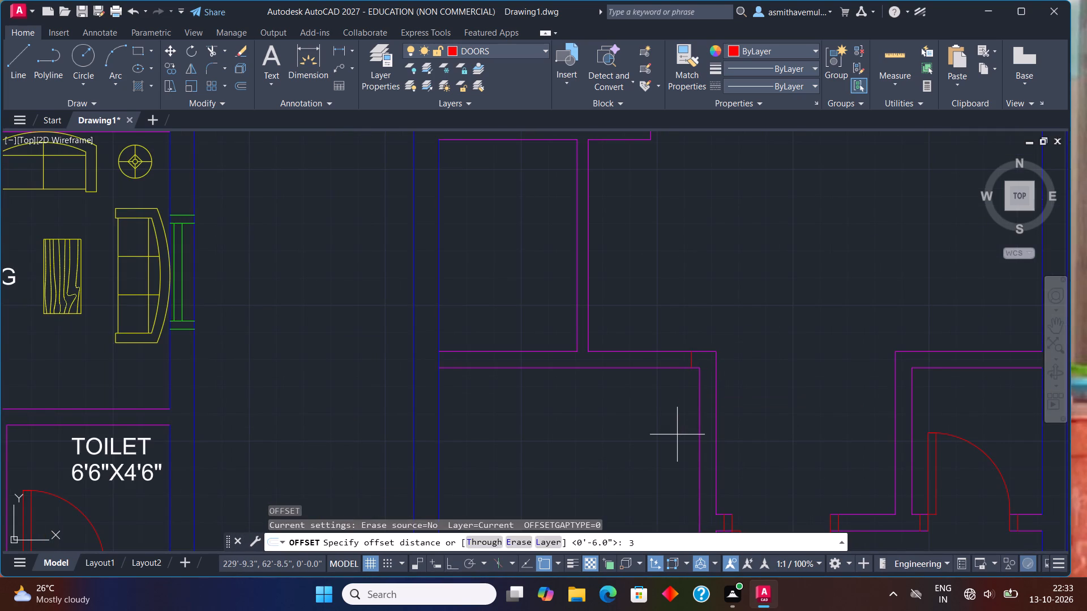
key(shift+quotedbl)
key(Return)
scroll(671, 373, up, 1)
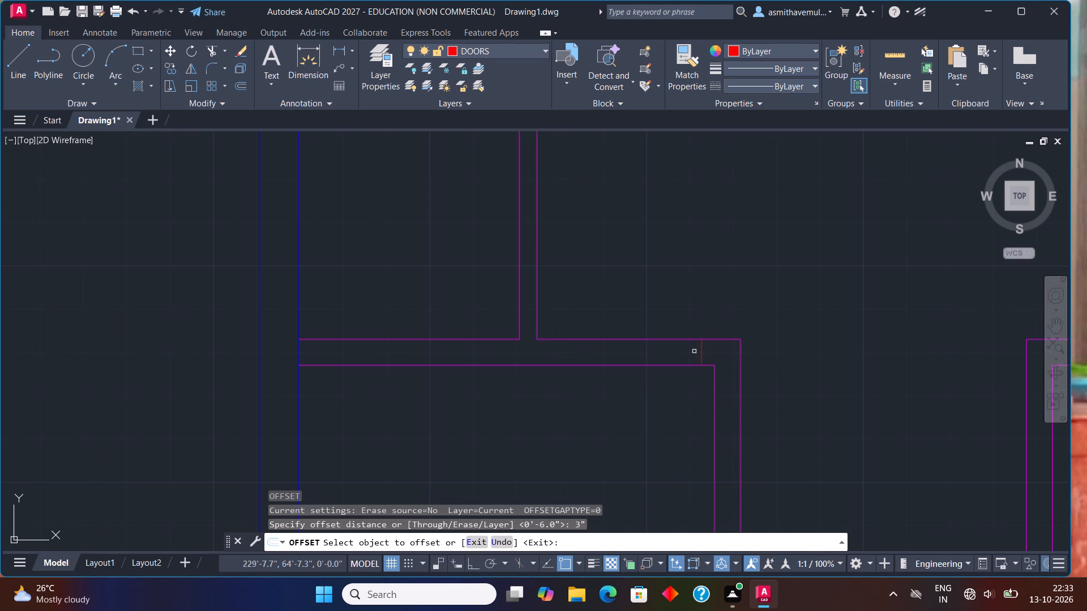
click(703, 356)
click(679, 351)
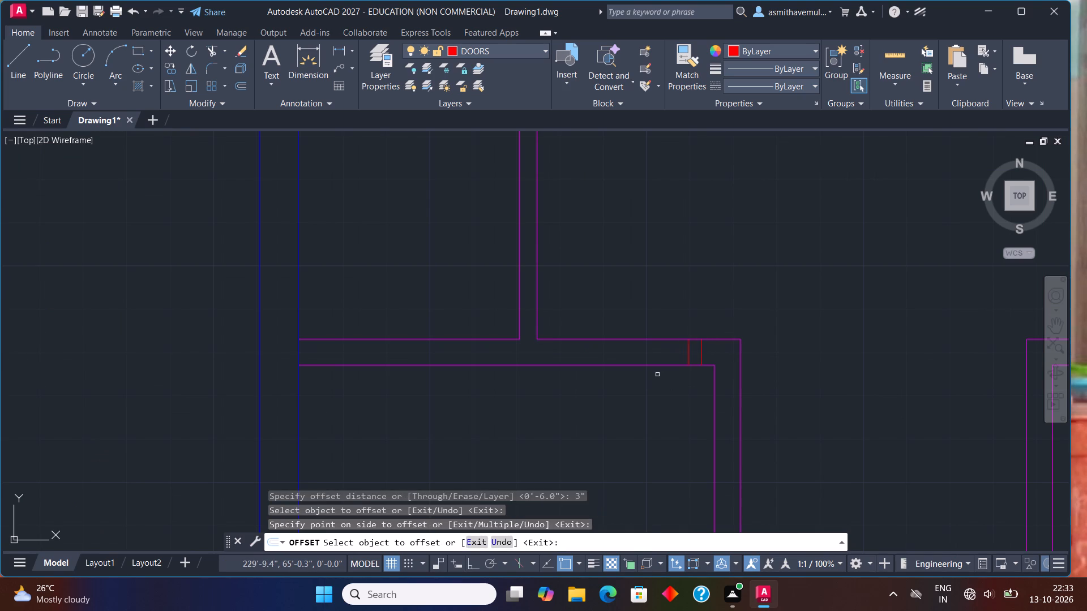
key(Escape)
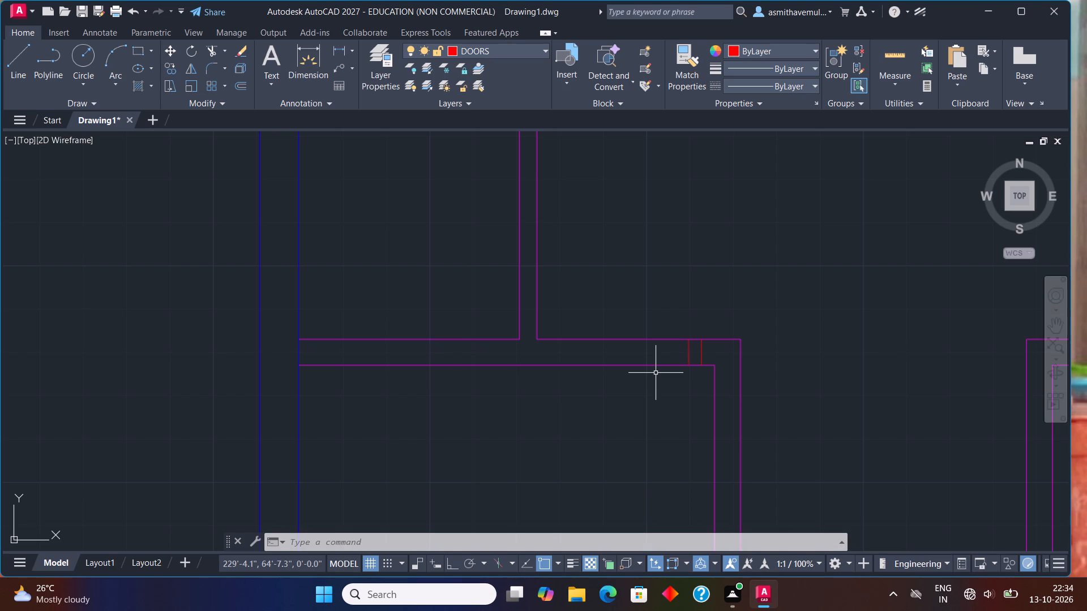
Offset the first frame's left line 2'6" toward the staircase wall to mark the door opening's width.
key(o)
key(Return)
text(2')
key(6)
key(shift+quotedbl)
key(Return)
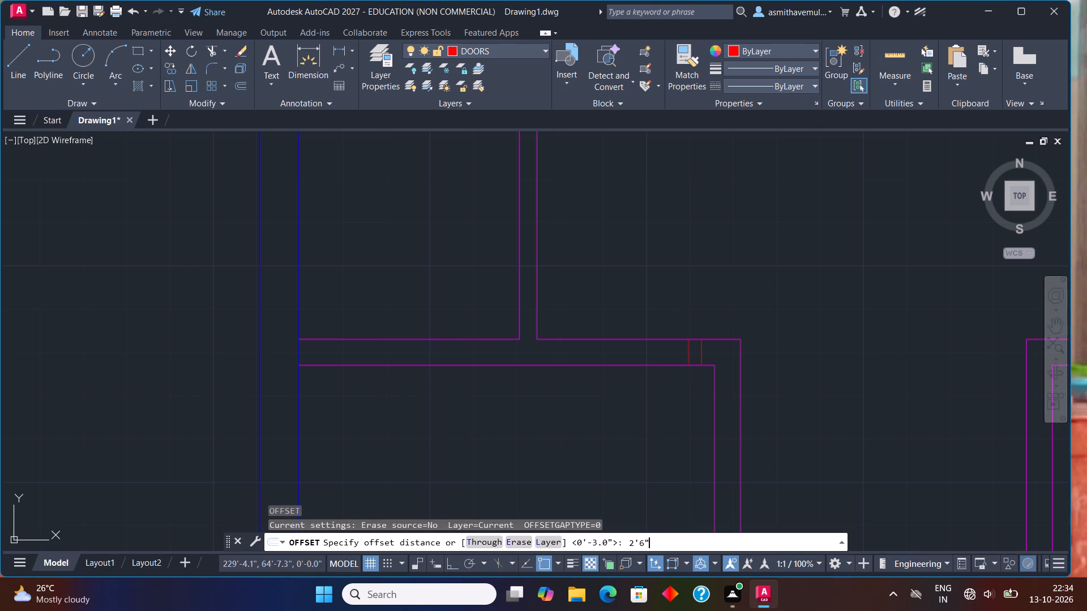
click(687, 354)
click(658, 351)
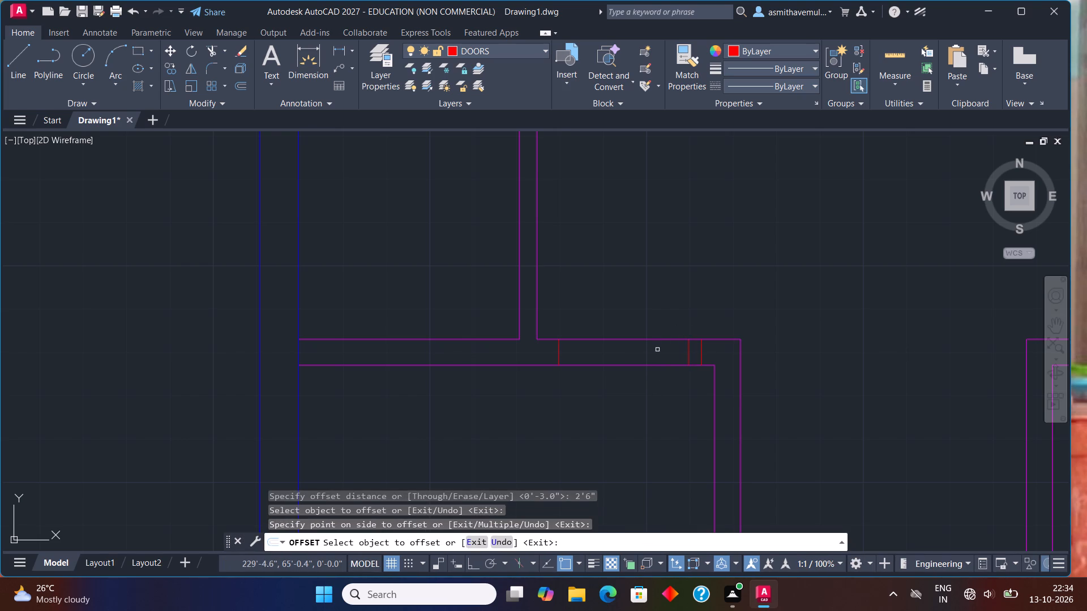
key(Escape)
Offset the opening's far line 3" toward the staircase wall to form the second door frame.
key(o)
key(Return)
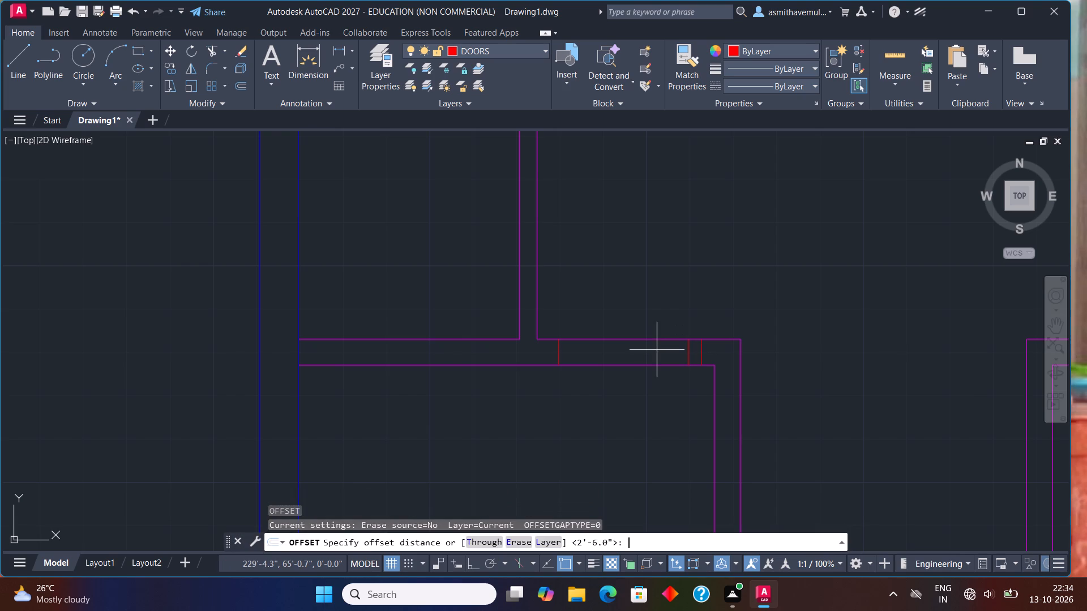
key(3)
key(shift+quotedbl)
key(Return)
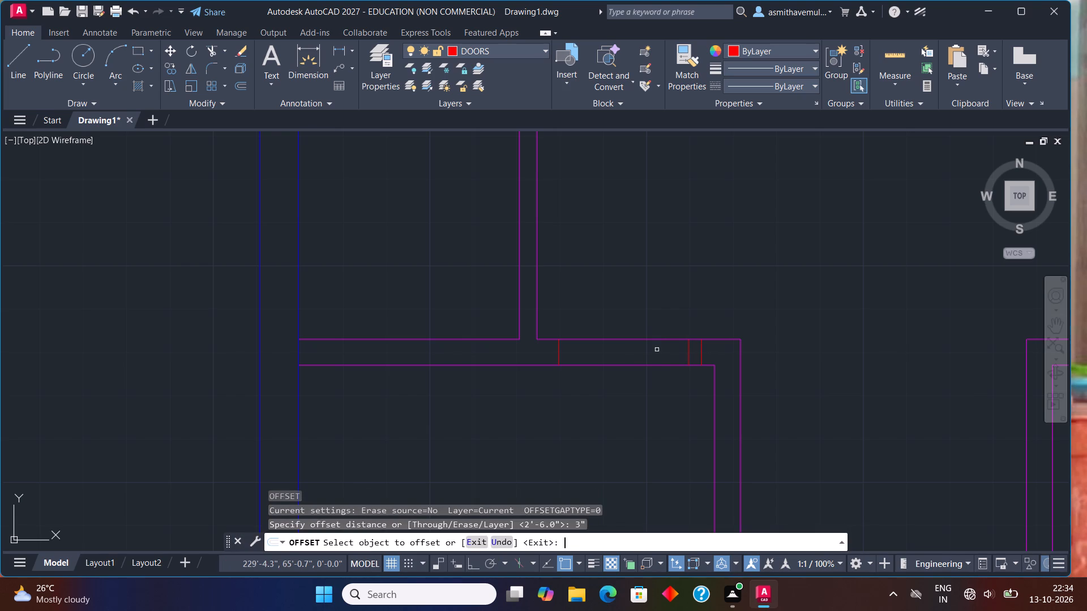
scroll(487, 365, up, 1)
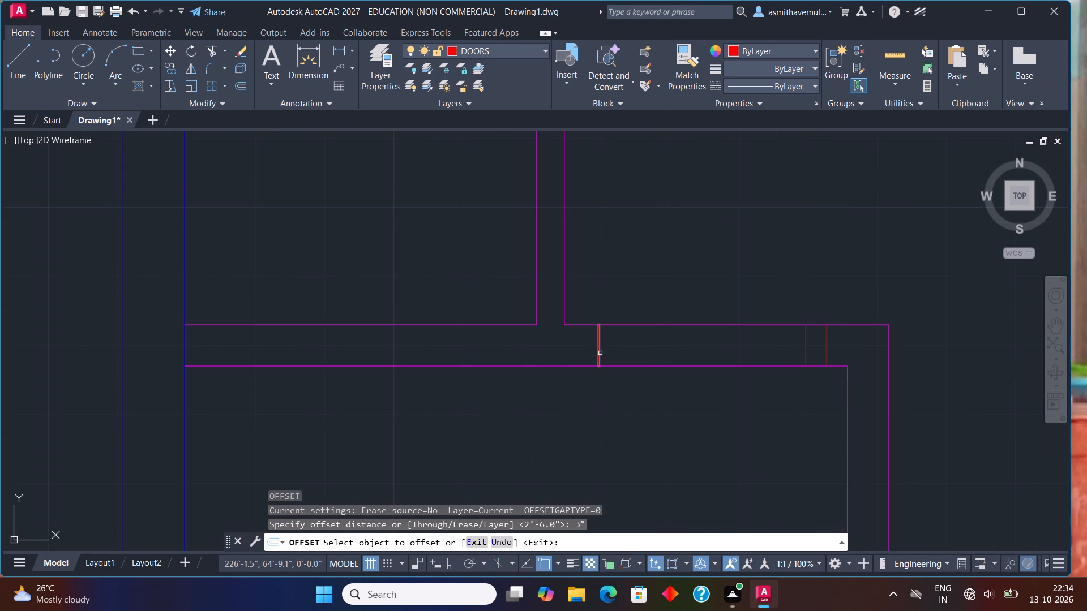
click(599, 352)
click(580, 359)
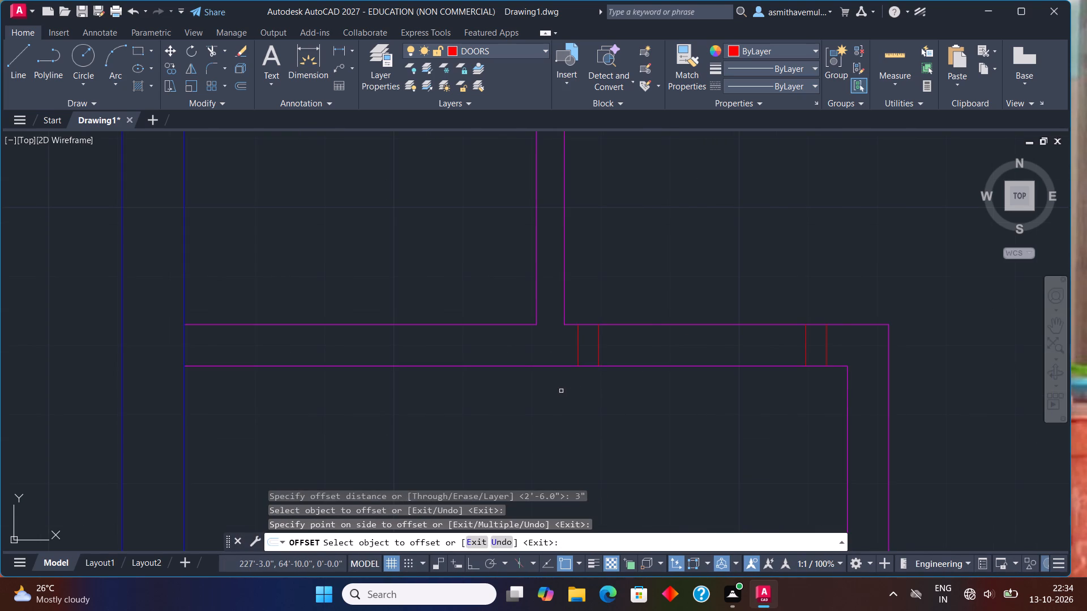
key(Escape)
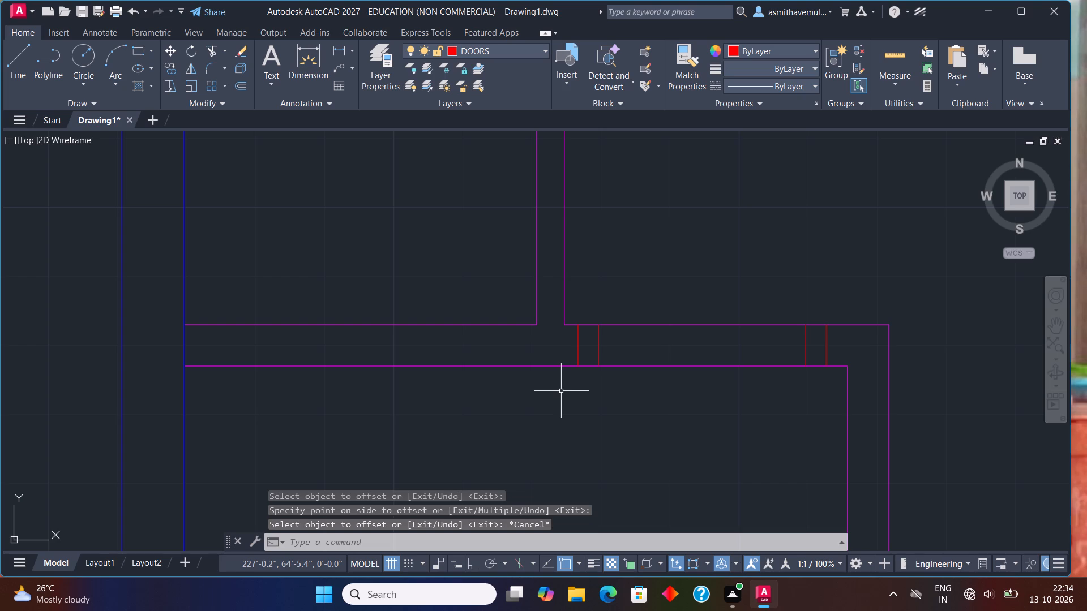
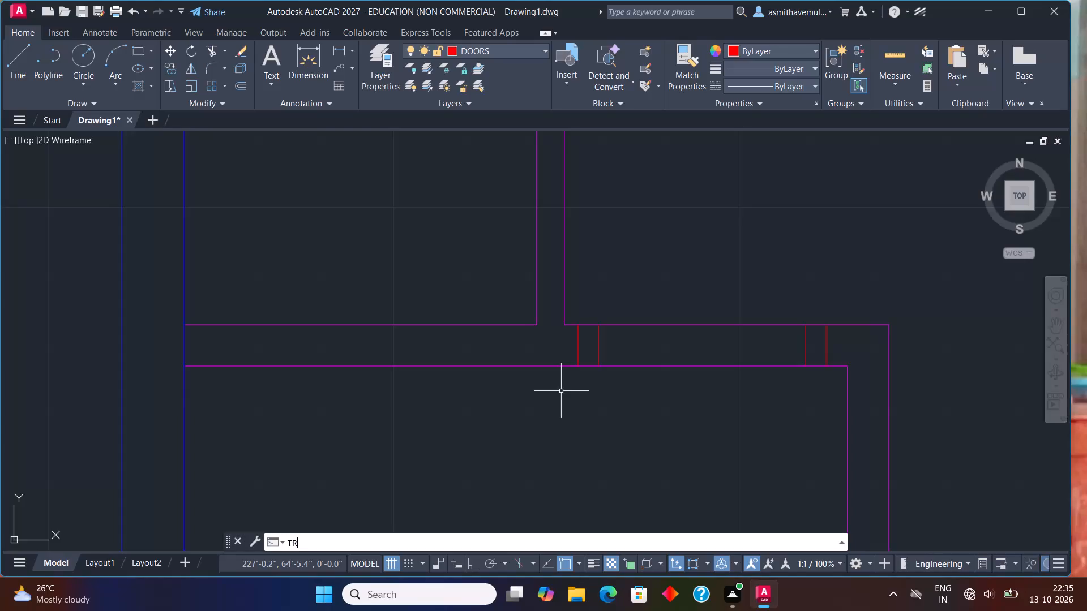
Trim both porch top wall lines between the two door frames to open the doorway.
key(BackSpace)
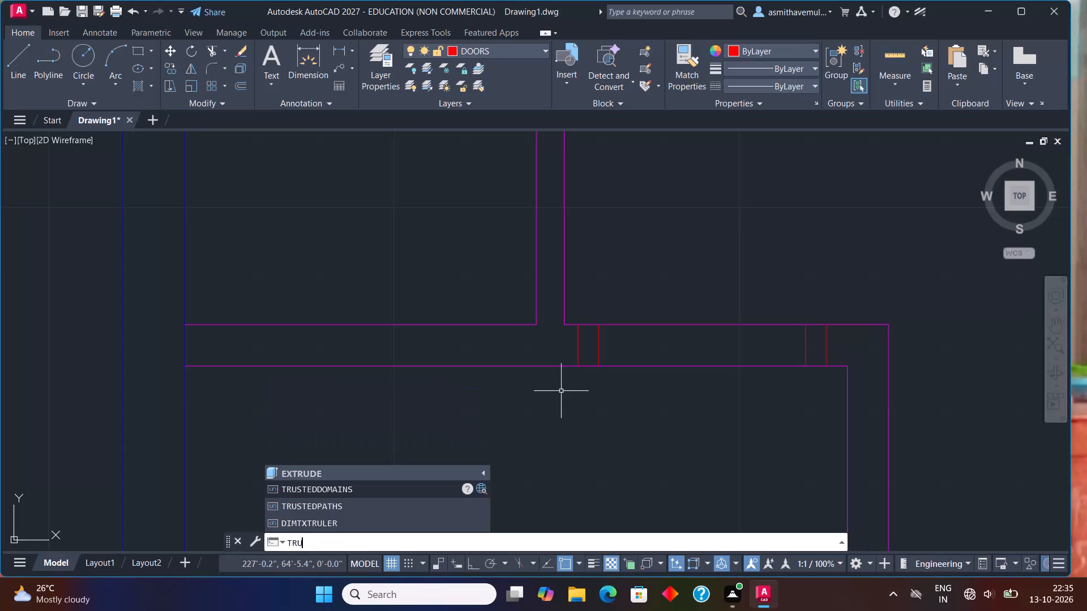
text(IM)
key(Return)
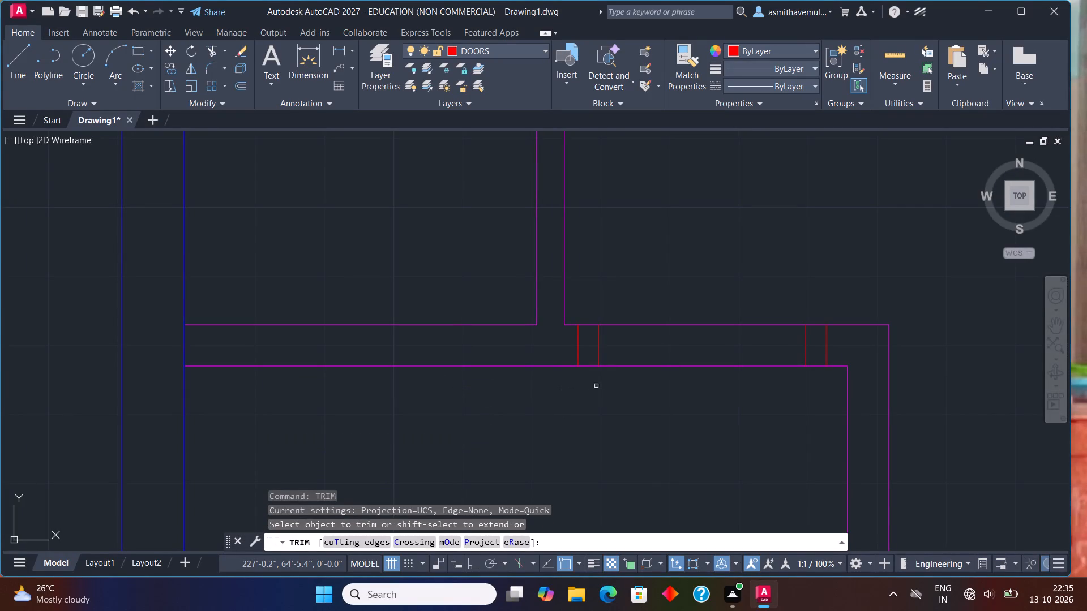
drag(718, 387, 729, 346)
drag(729, 330, 733, 276)
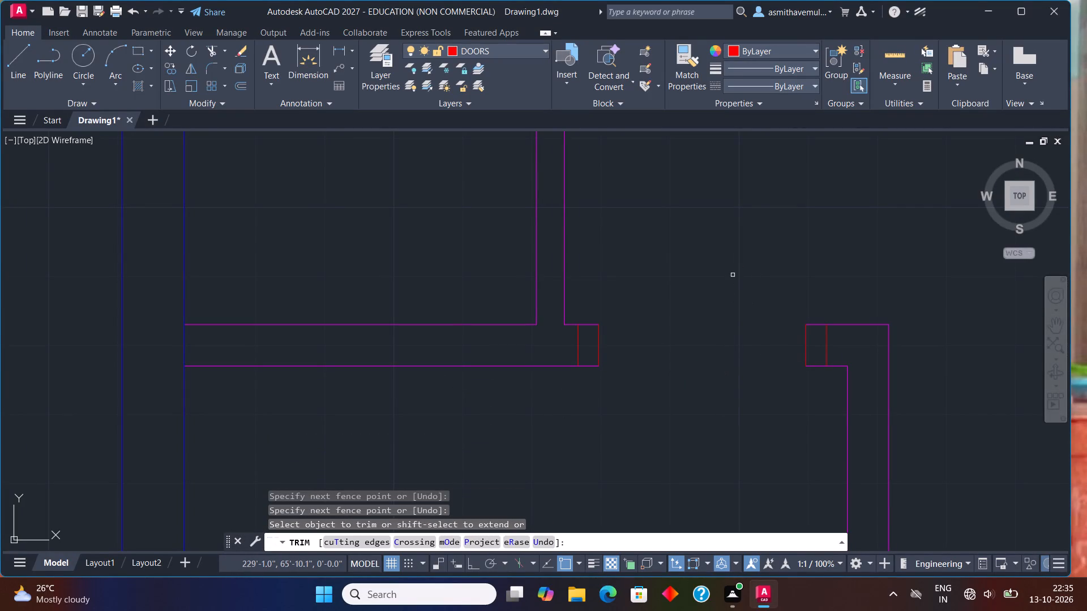
key(Escape)
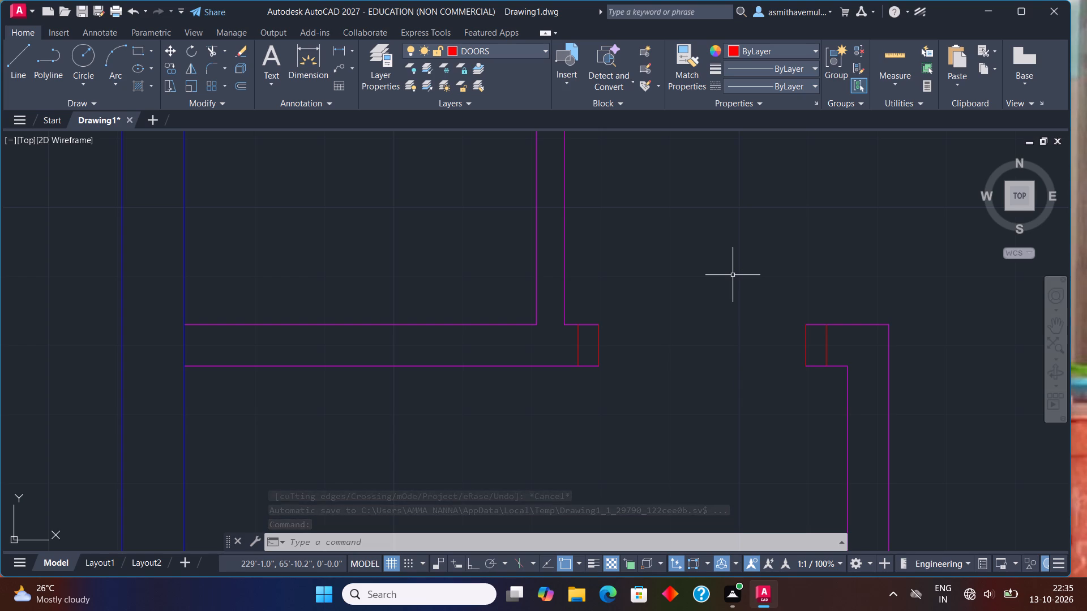
Draw a 3" by 2'6" rectangular door leaf upward from the top corner of the frame nearest the staircase wall.
text(REC)
key(Return)
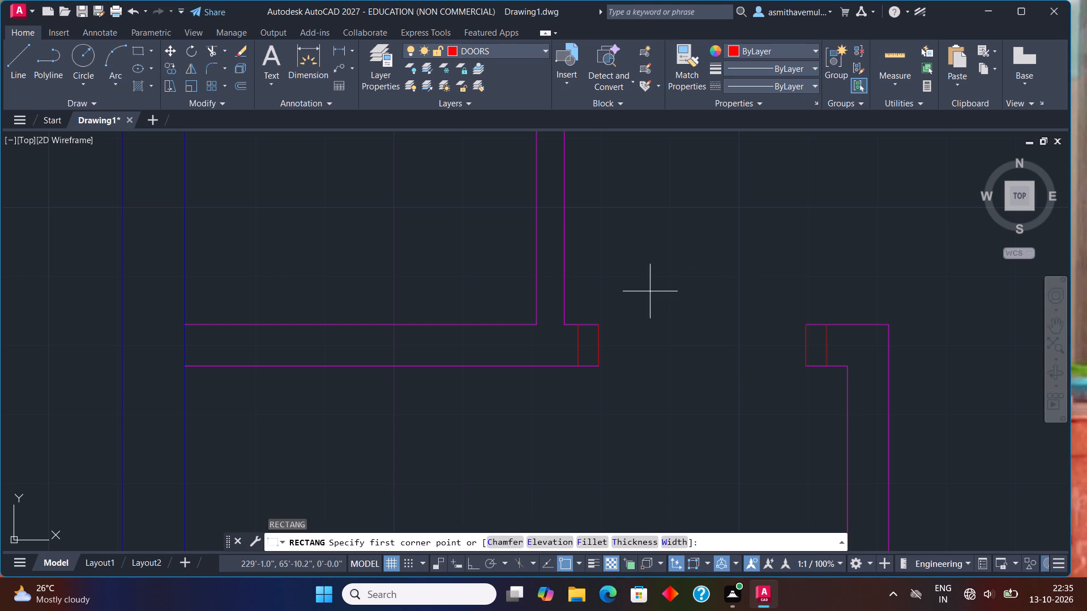
click(600, 325)
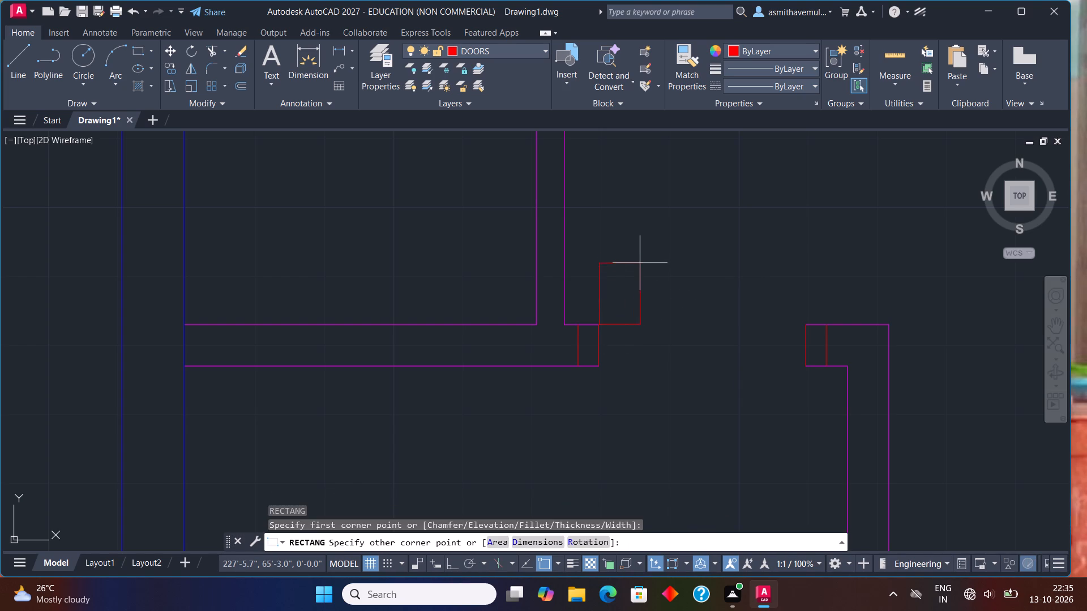
middle_drag(639, 294, 583, 466)
scroll(591, 274, down, 1)
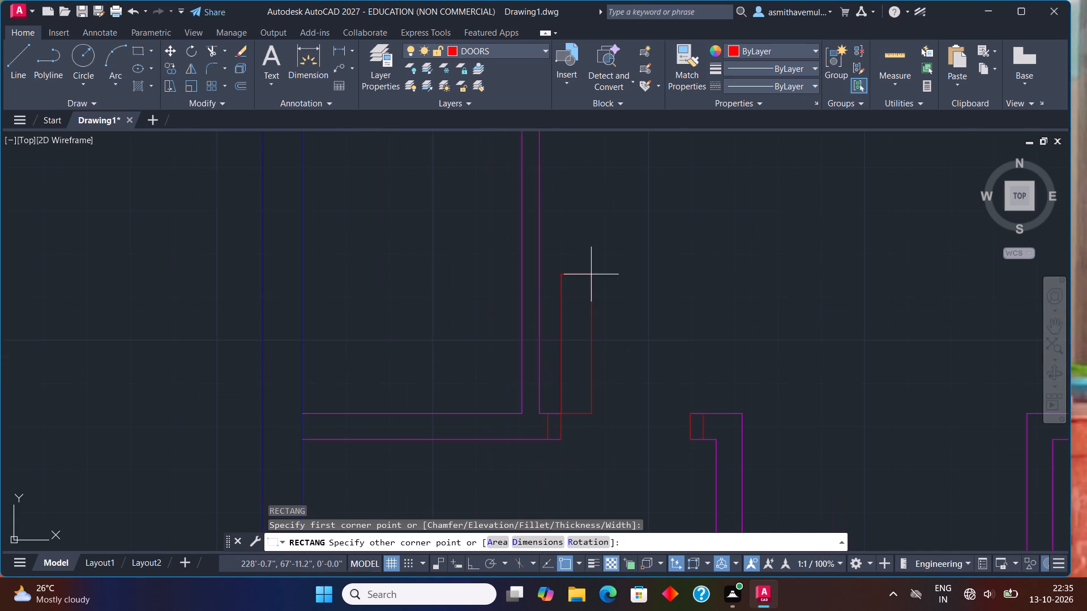
key(d)
key(Return)
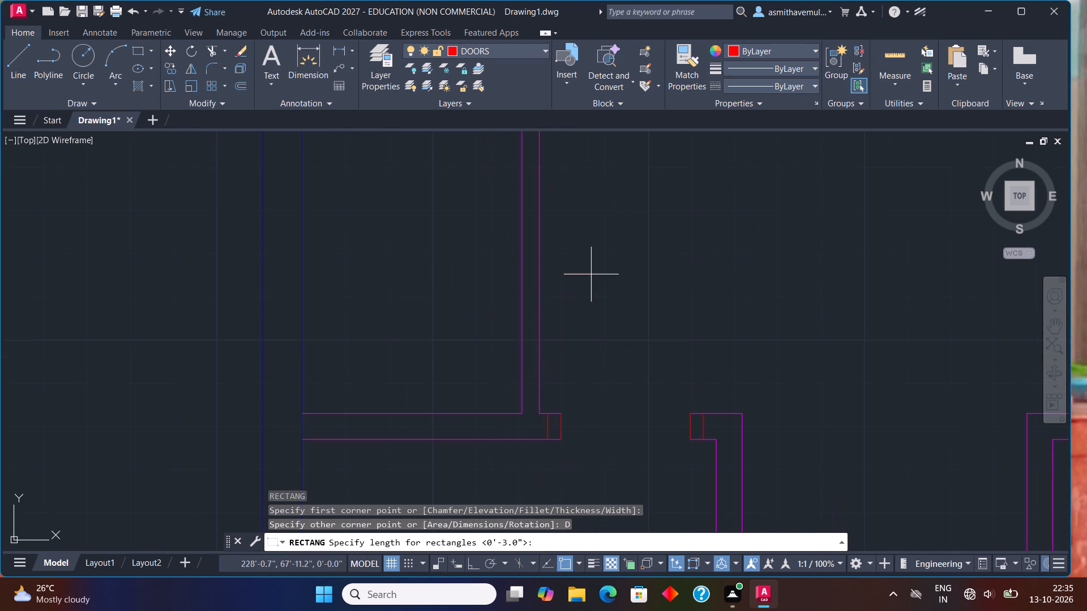
key(3)
key(shift+quotedbl)
key(Return)
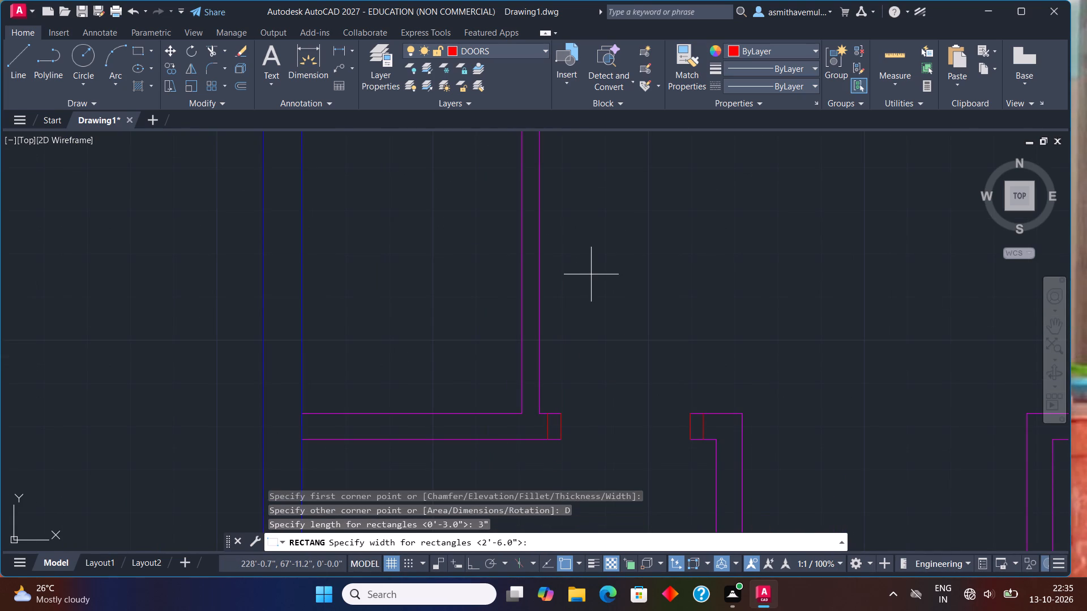
text(2'6")
key(Return)
drag(592, 274, 597, 275)
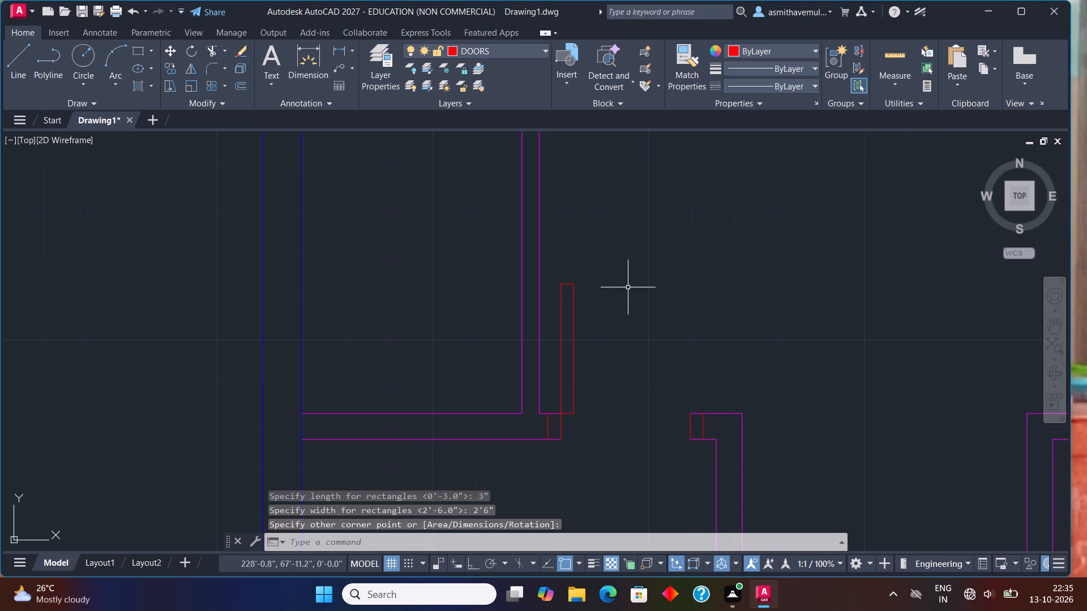
Draw a three-point swing arc through the leaf's two top corners, ending at the opposite frame's top corner.
text(ARC)
key(Return)
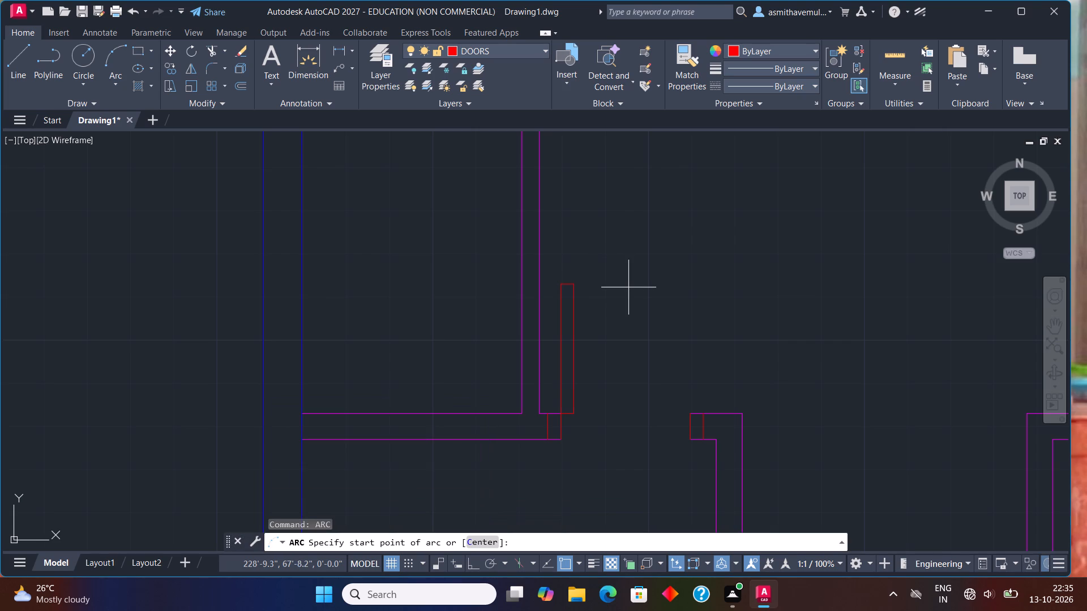
click(561, 288)
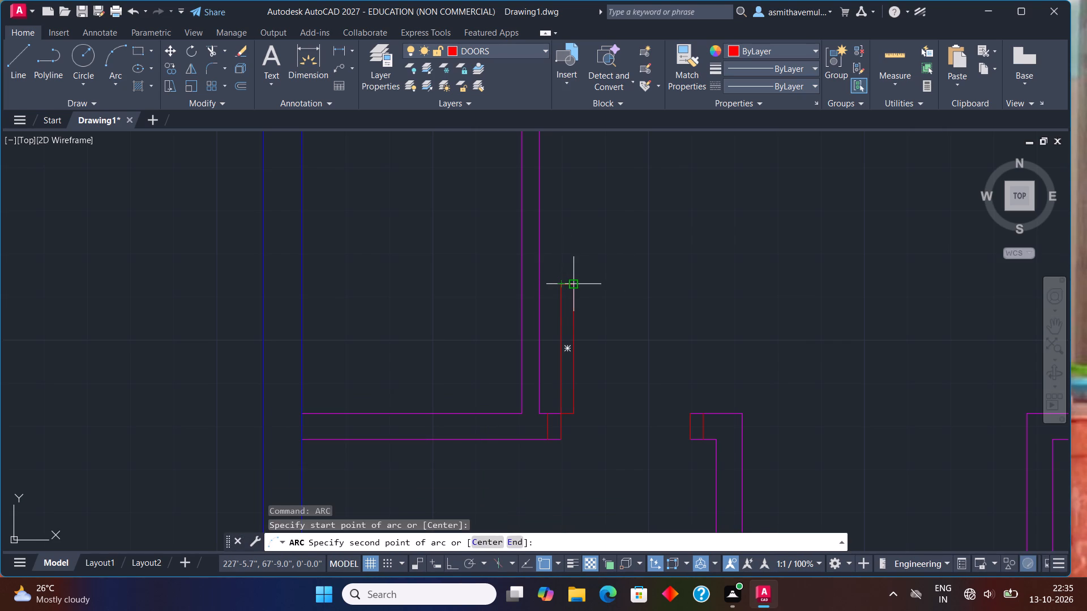
click(572, 285)
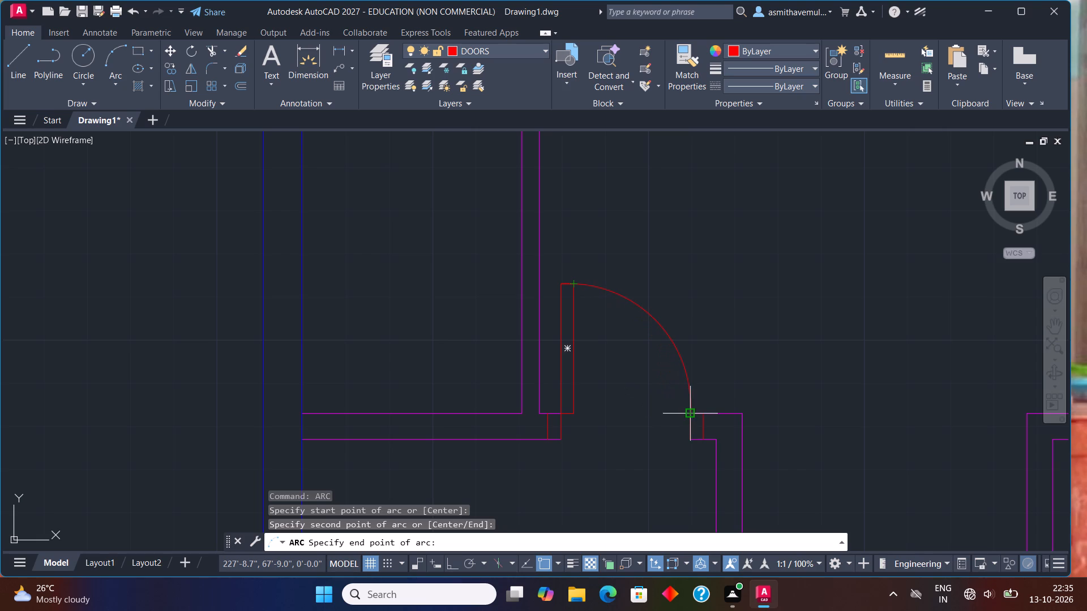
click(694, 417)
Trim the stub crossing the right wall at the top-right corner of the small room above the staircase.
scroll(680, 338, down, 2)
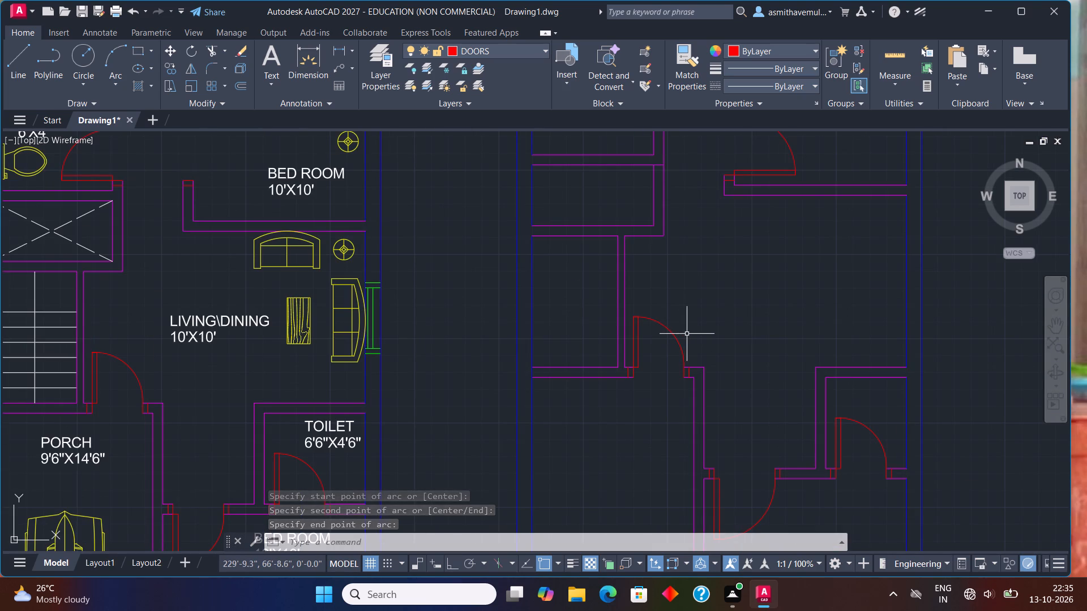
middle_drag(685, 281, 699, 347)
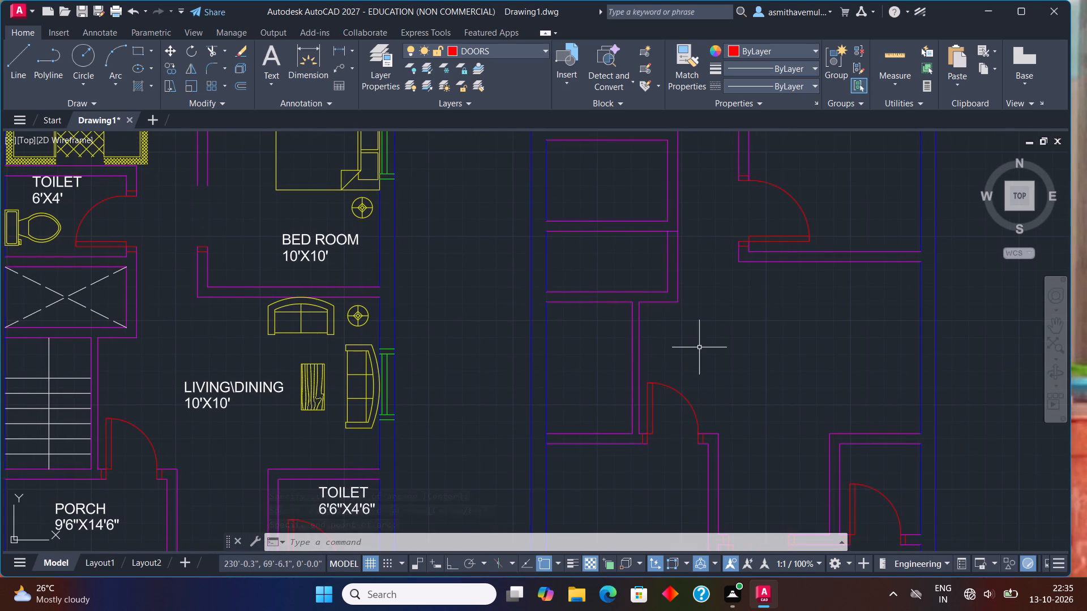
text(TRIM)
key(Return)
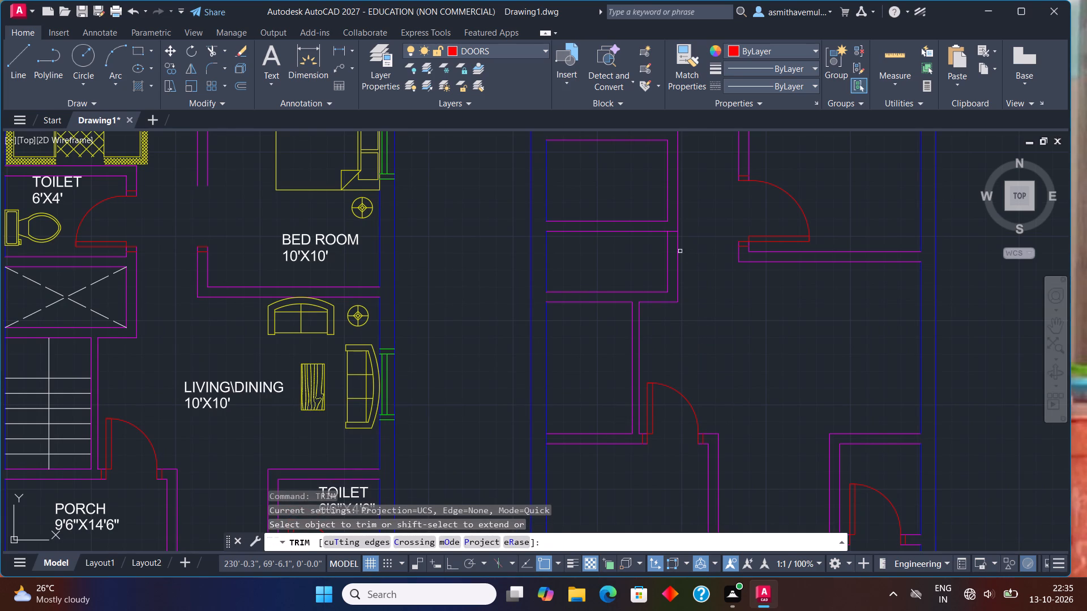
click(671, 231)
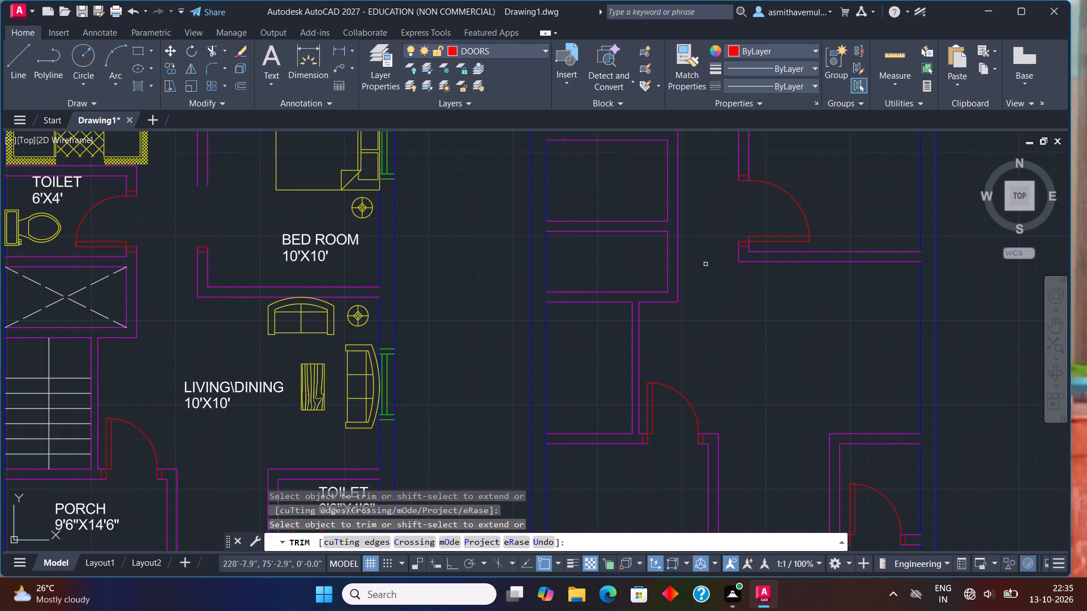
key(Escape)
Draw a horizontal jamb line across the small room's right wall, starting 3" above its inner bottom-right corner.
key(l)
key(Return)
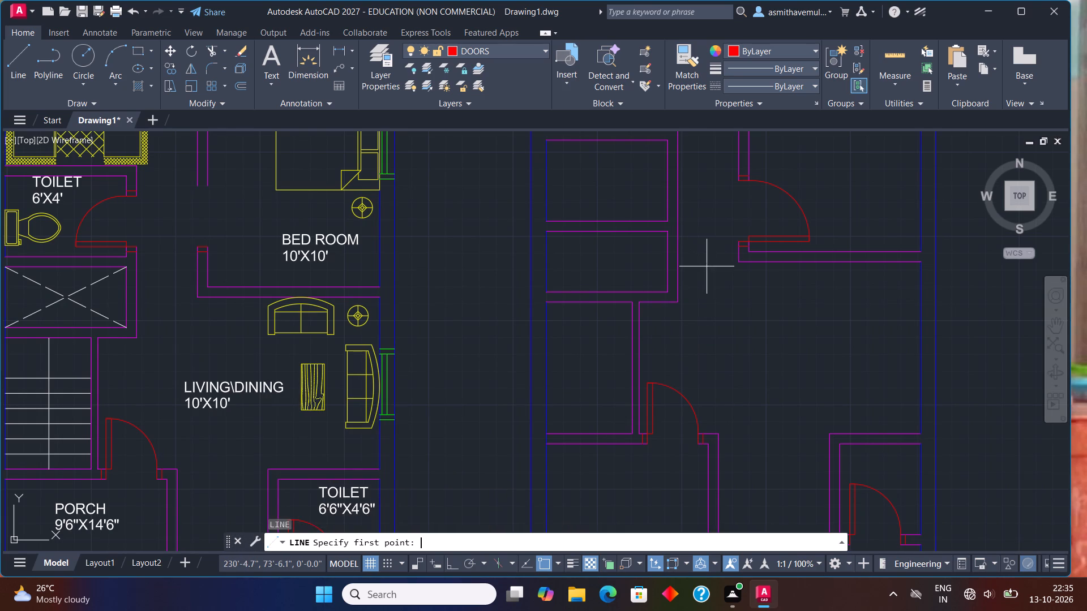
text(FROM)
key(Return)
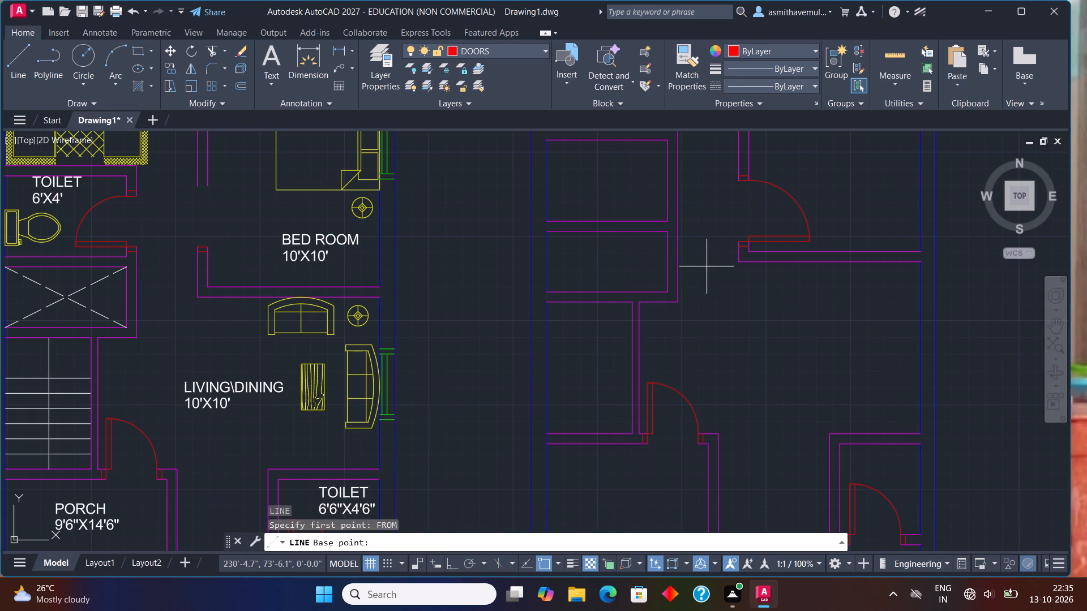
click(669, 292)
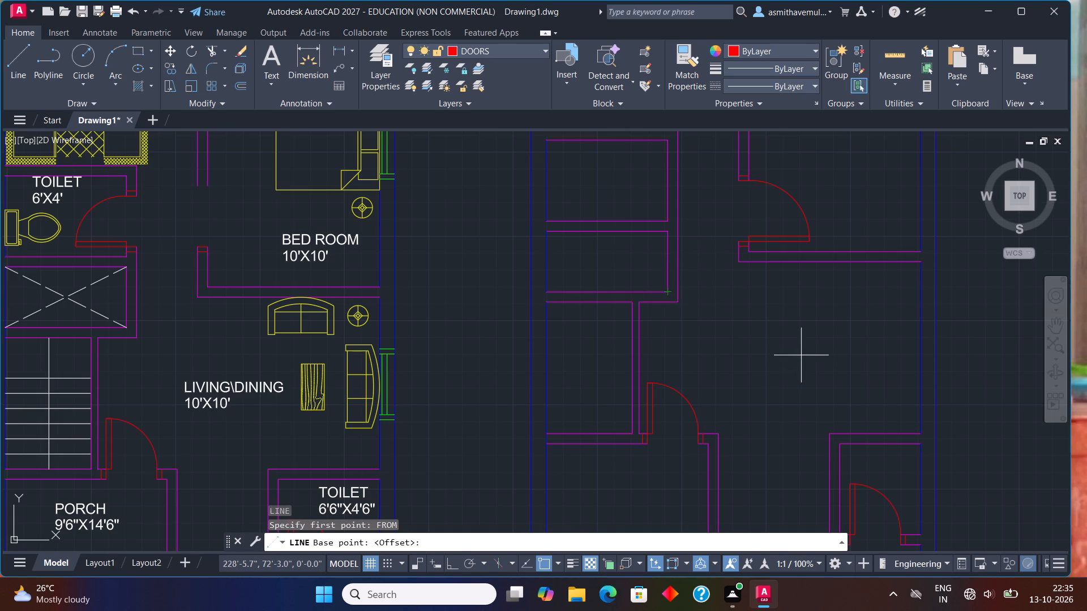
text(@0,3")
key(Return)
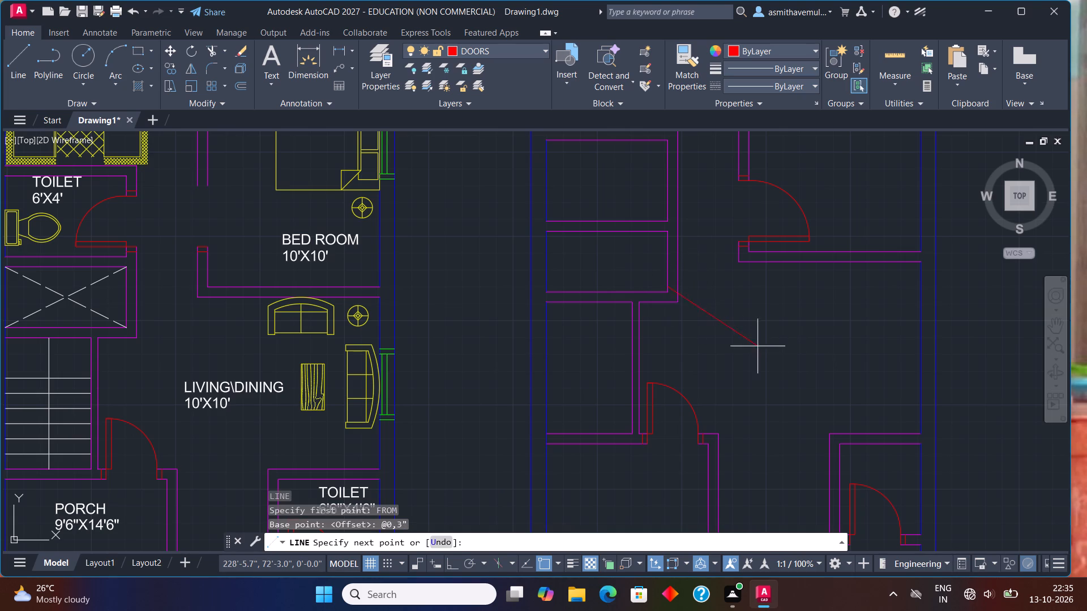
scroll(738, 339, up, 2)
middle_drag(636, 243, 720, 426)
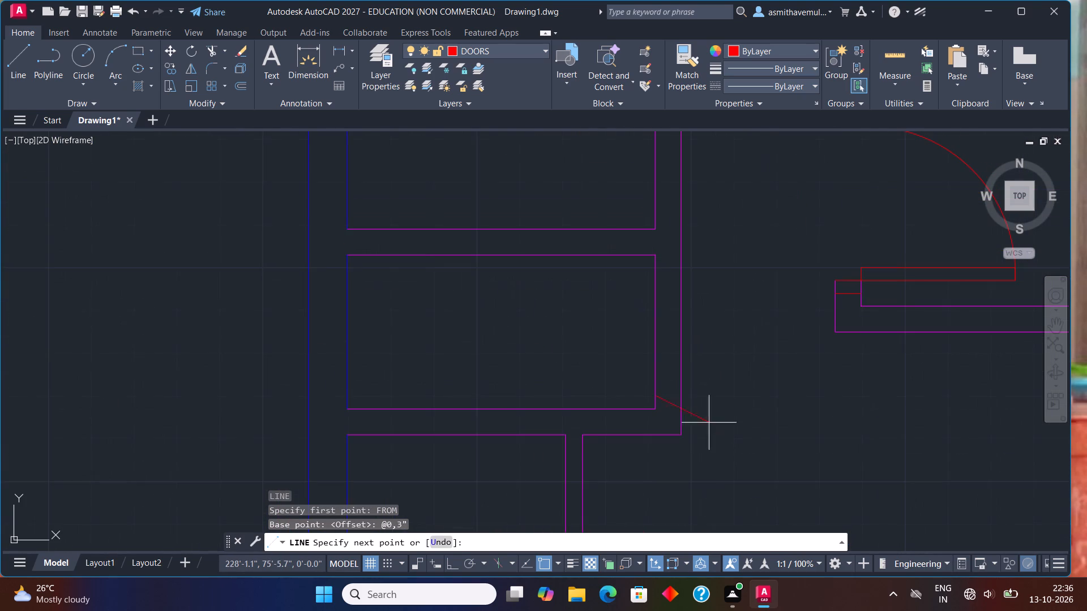
click(679, 395)
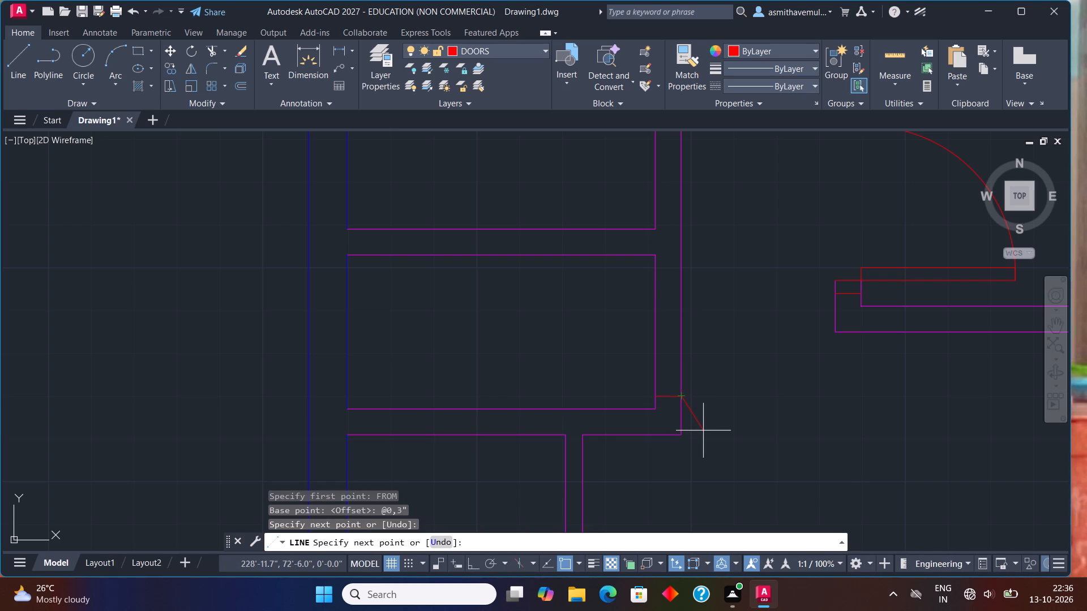
key(Escape)
Offset the new jamb line 3" upward within the small room's right wall to form the lower door frame.
key(o)
key(Return)
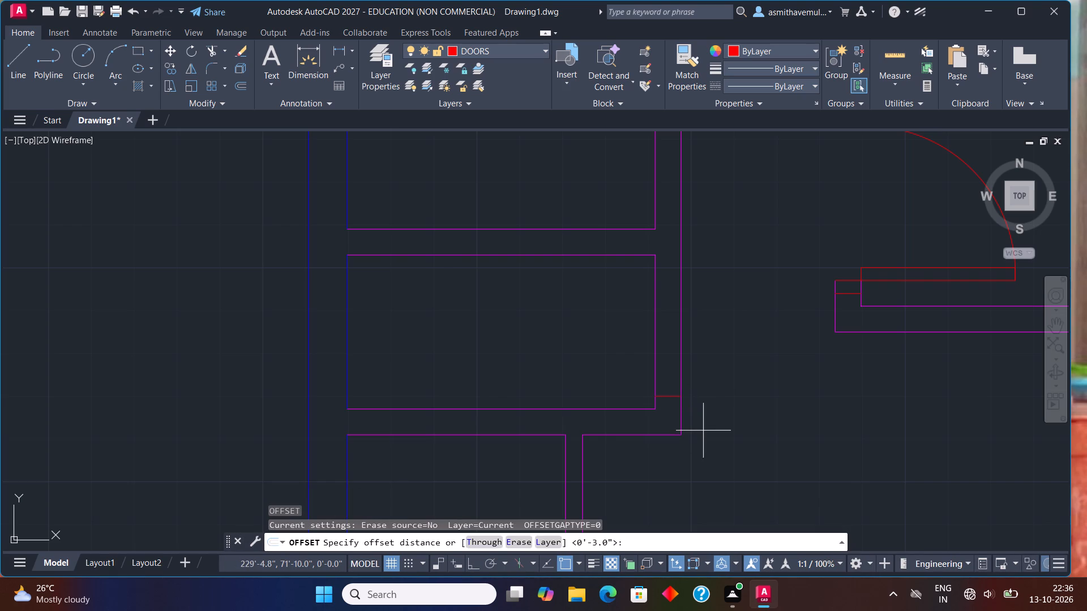
key(3)
key(shift+quotedbl)
key(Return)
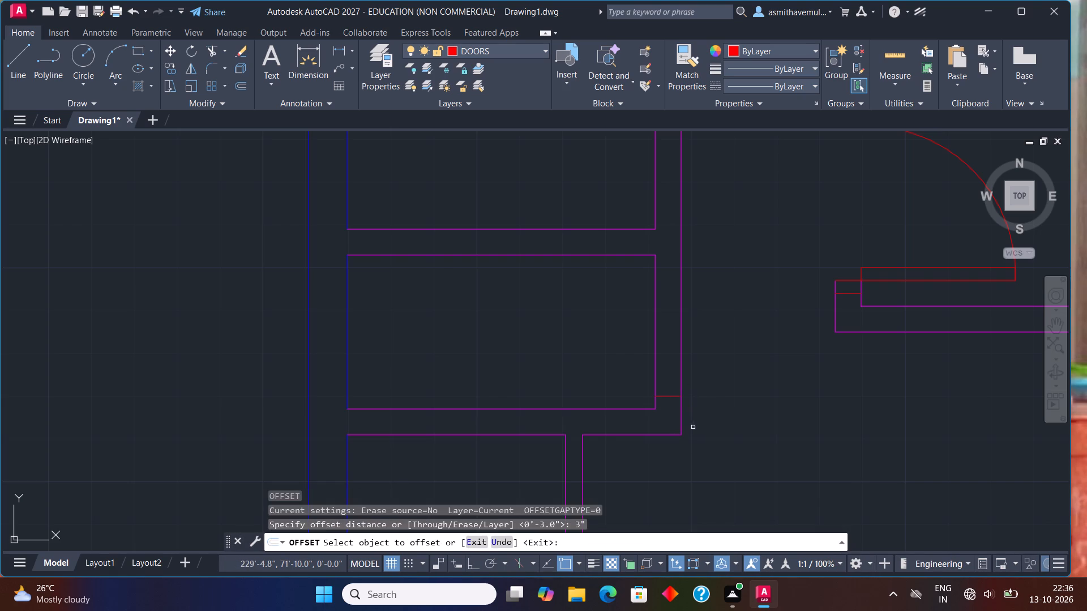
click(671, 395)
click(694, 373)
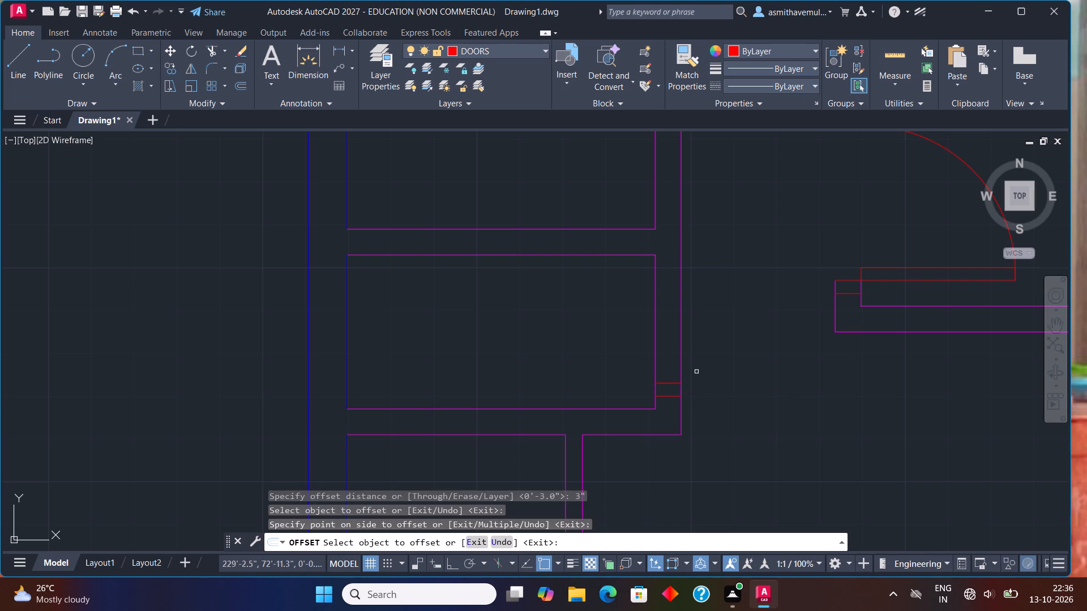
key(Escape)
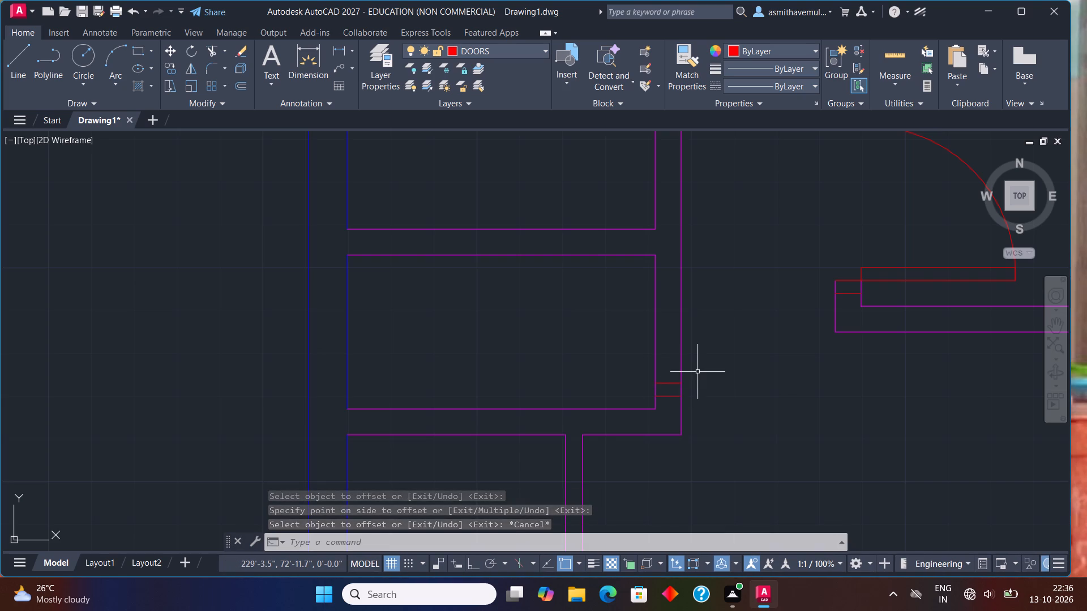
Offset the lower frame's upper line 2'6" upward to mark the door opening in the small room's right wall.
key(o)
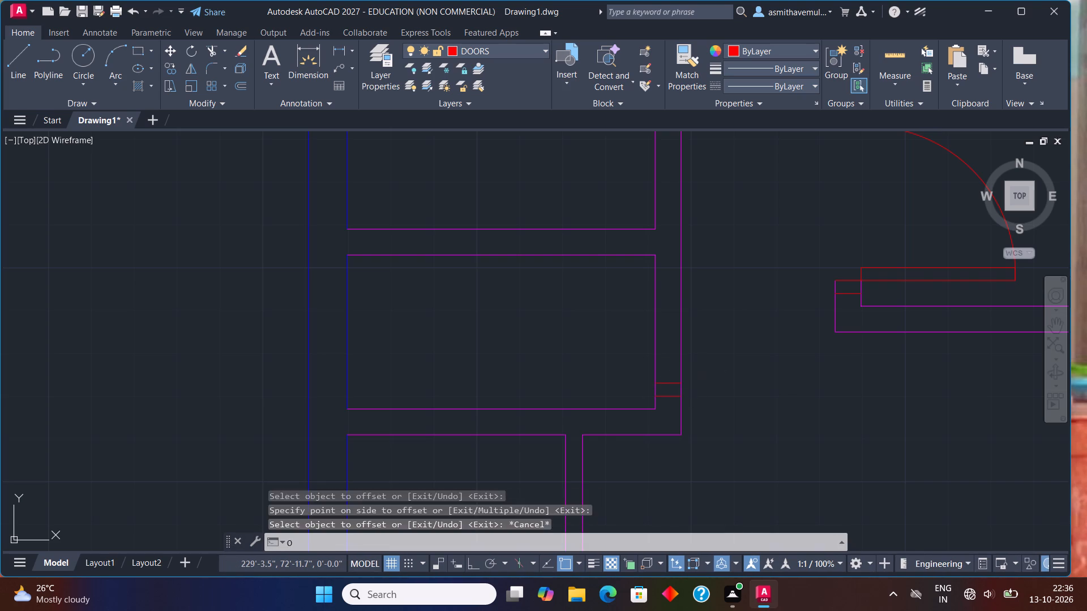
key(Return)
text(2')
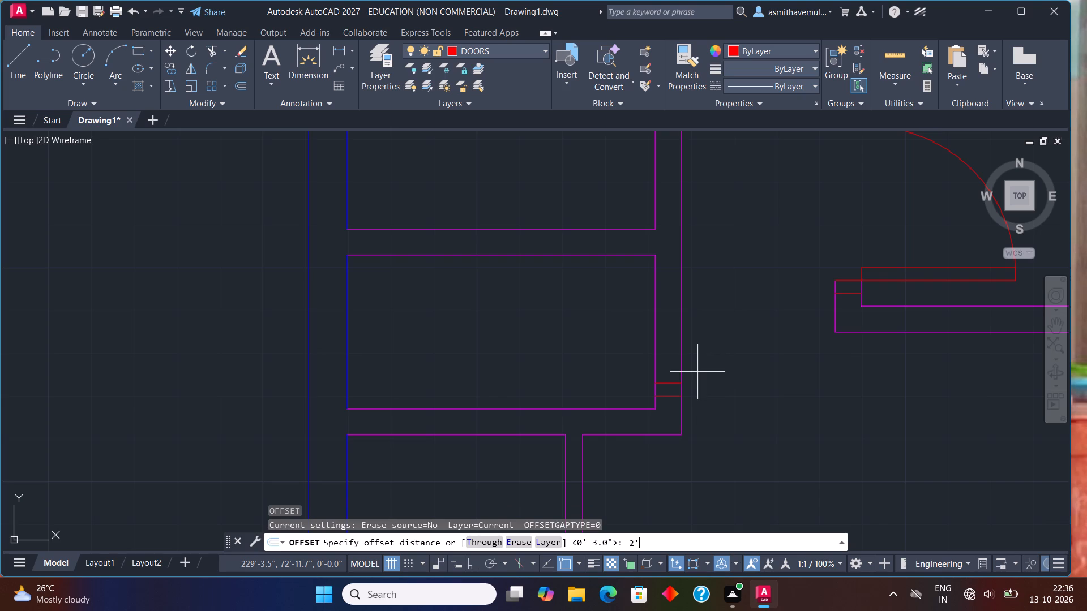
key(6)
key(shift+quotedbl)
key(Return)
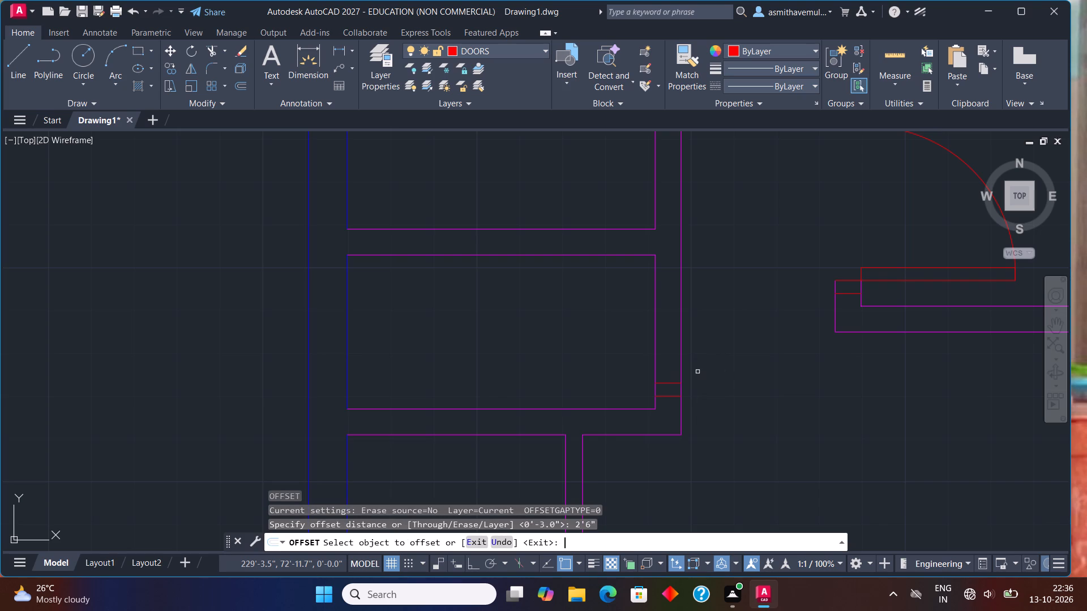
drag(670, 384, 673, 383)
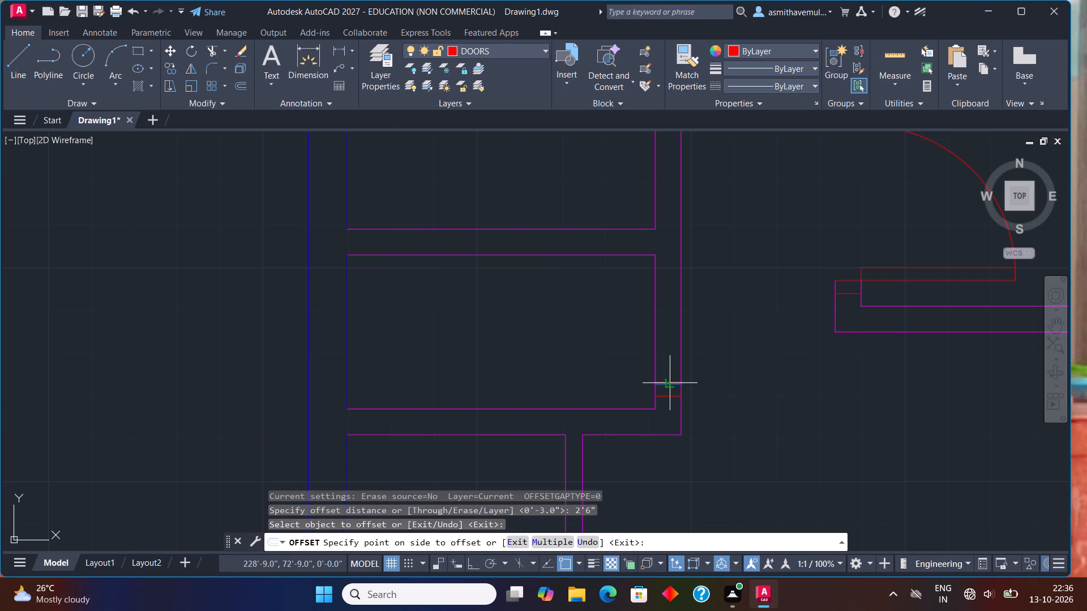
drag(673, 383, 675, 381)
drag(698, 350, 712, 342)
scroll(717, 325, down, 1)
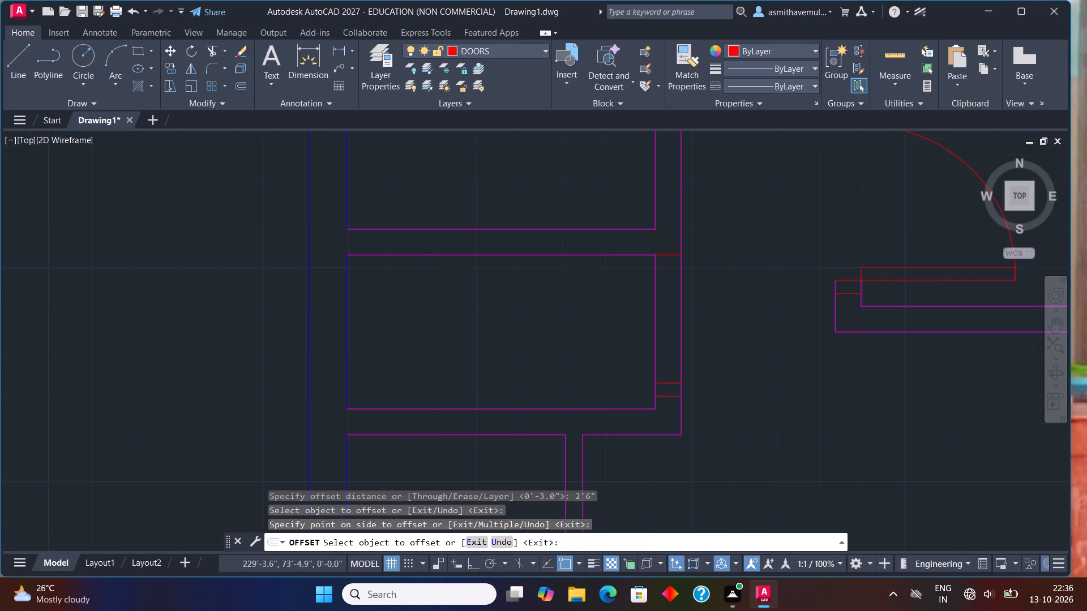
scroll(712, 328, down, 2)
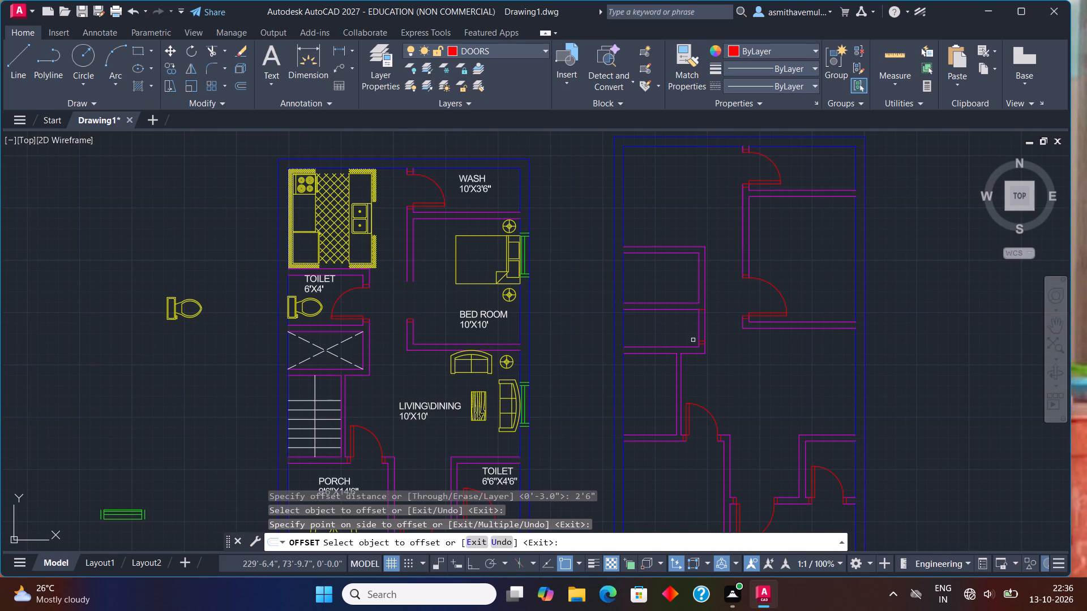
key(Escape)
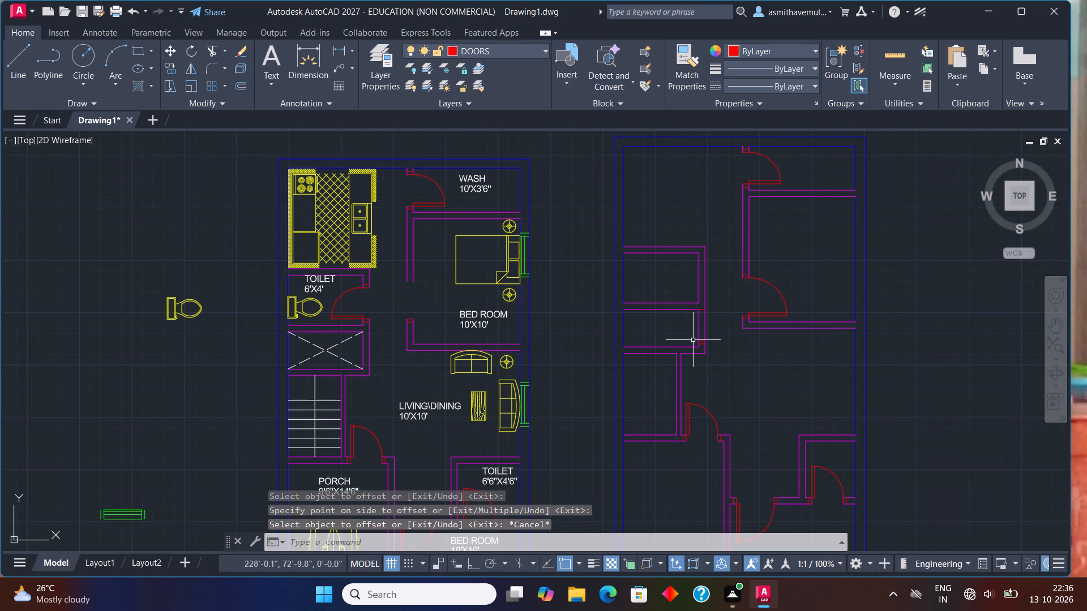
scroll(701, 326, up, 2)
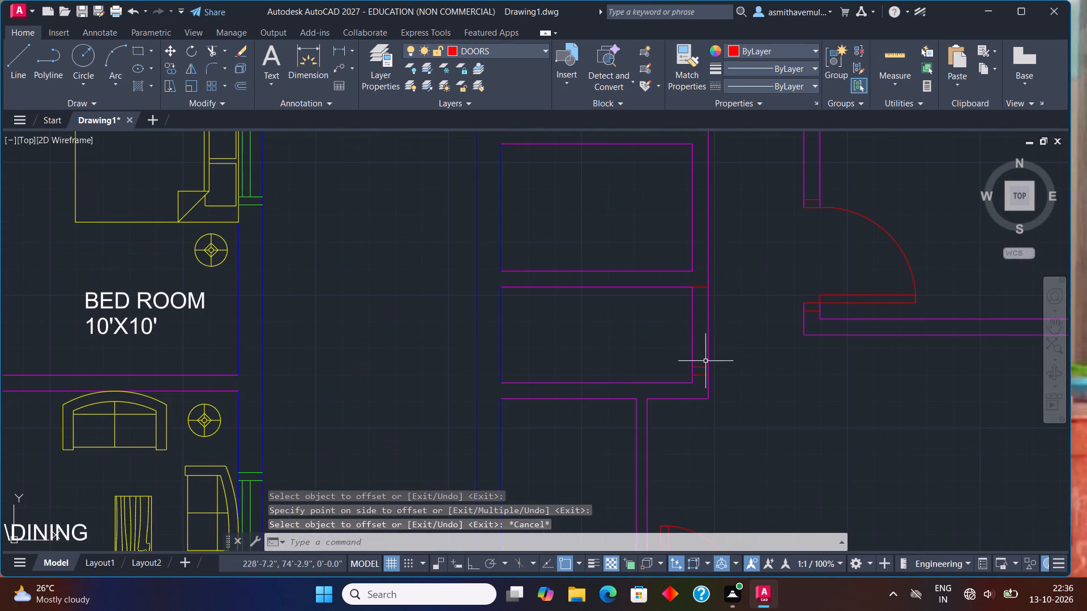
Erase the three red door lines in the right wall of the small room above the staircase.
drag(704, 387, 699, 294)
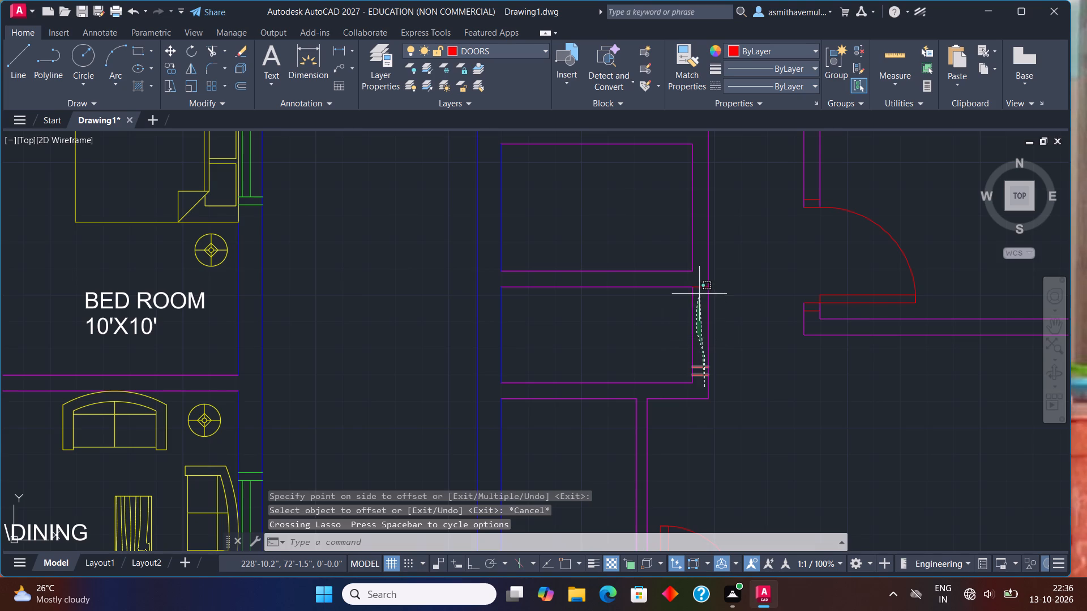
drag(699, 294, 699, 289)
click(699, 289)
key(Delete)
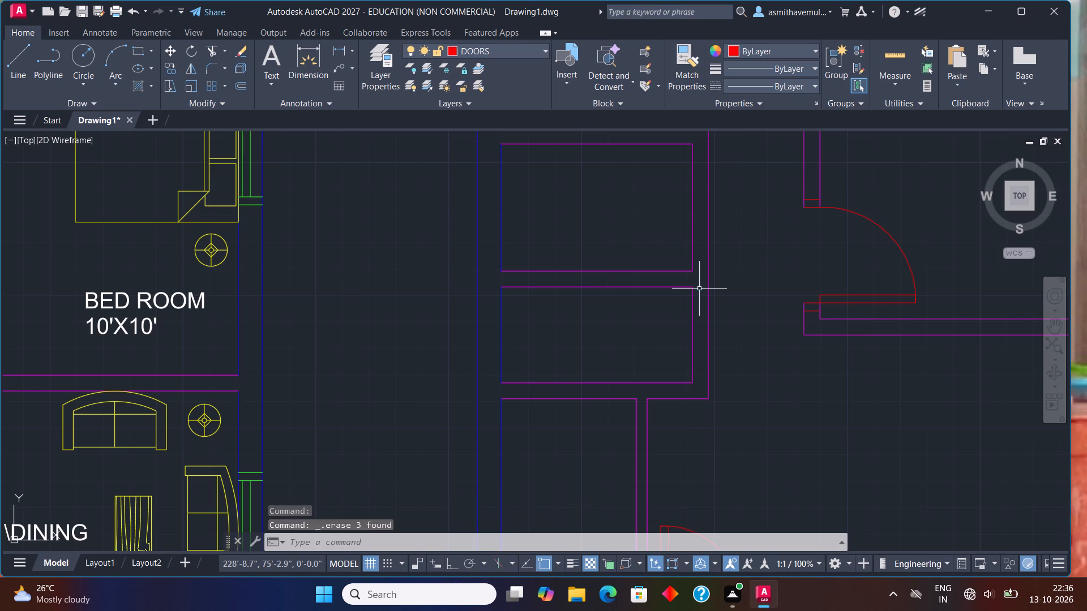
Draw a horizontal jamb line across the right wall of the next room up, starting 3" above its inner bottom-right corner.
middle_drag(699, 287, 705, 322)
key(l)
key(Return)
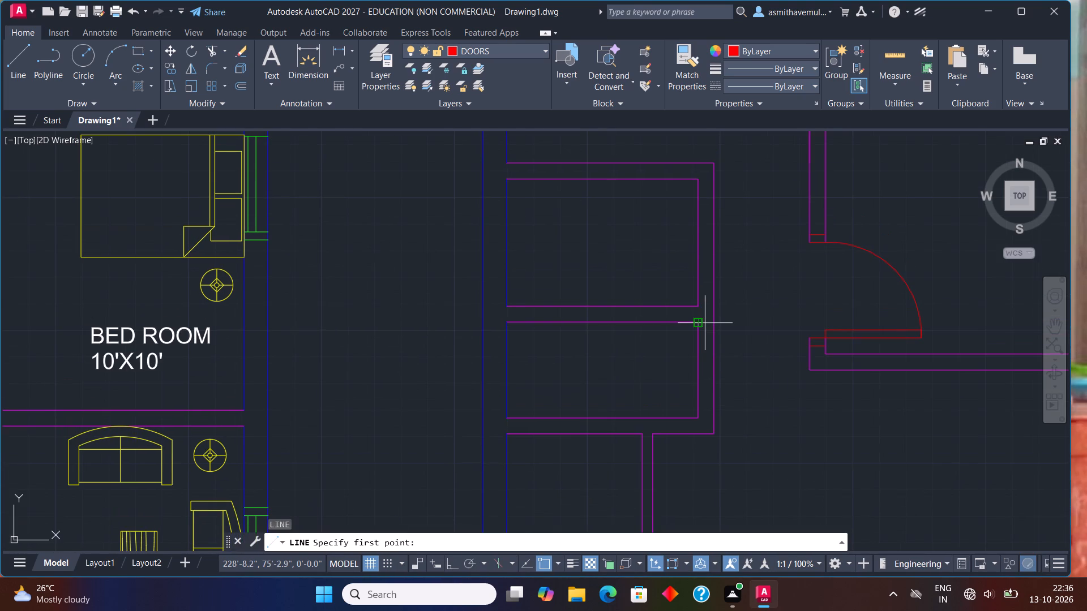
text(FROM)
key(Return)
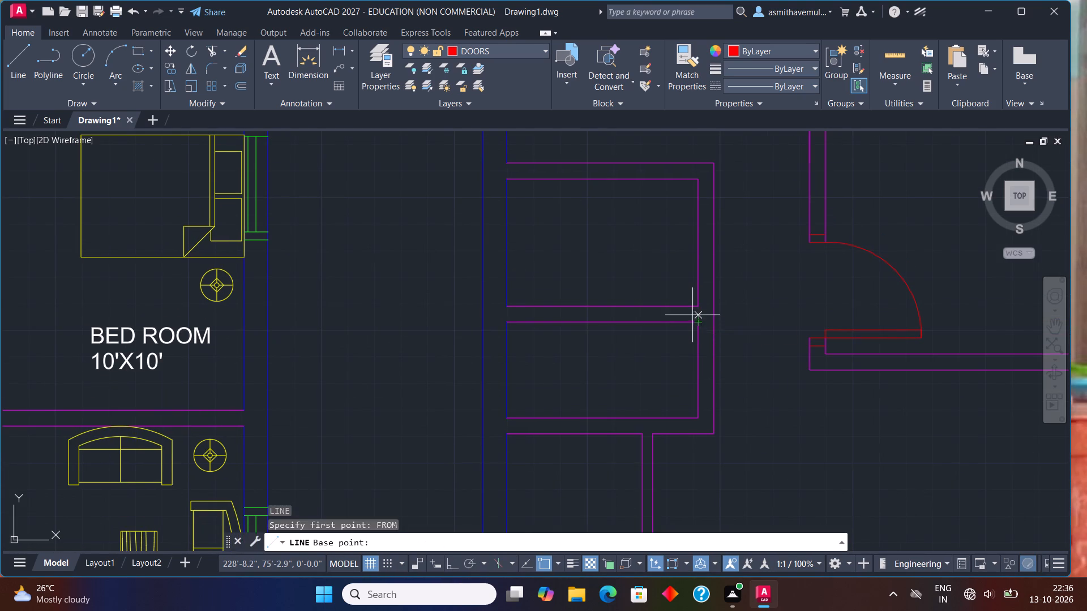
click(697, 304)
text(@0,3")
key(Return)
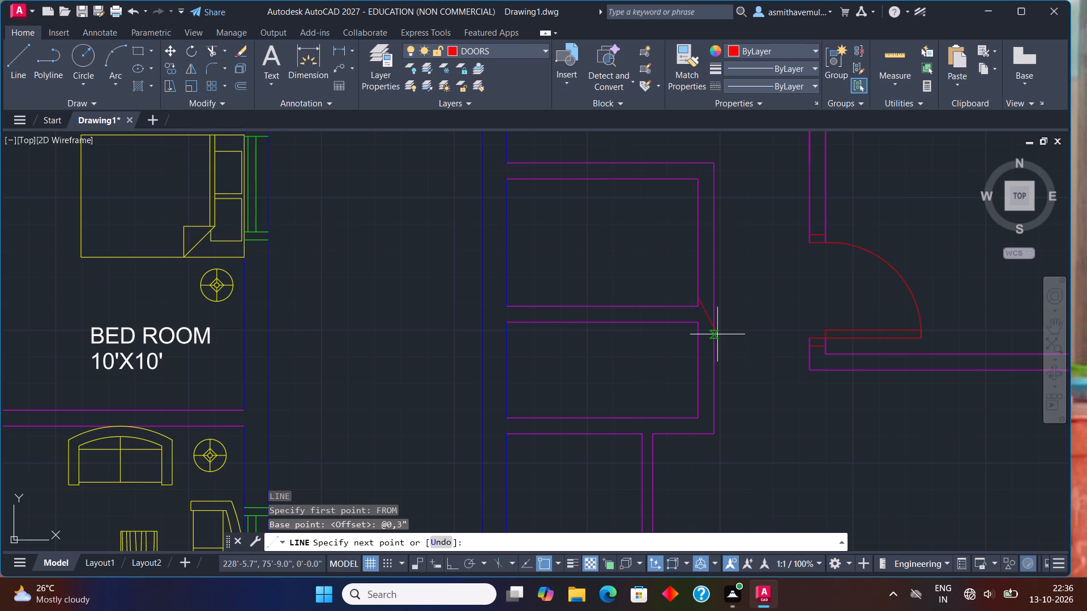
scroll(722, 320, up, 1)
click(706, 284)
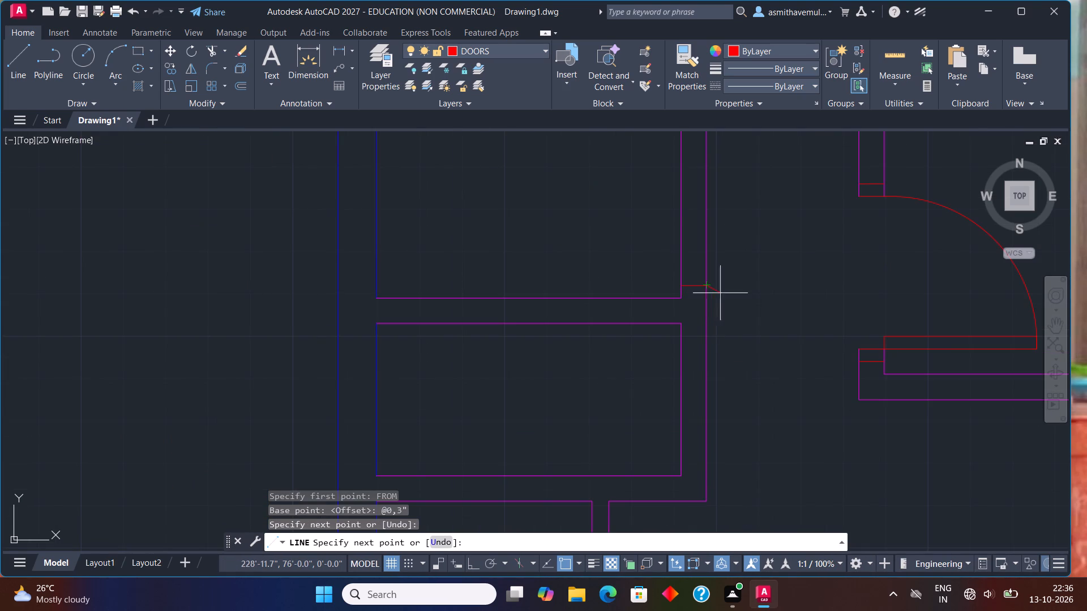
key(Escape)
Offset the new jamb line 3" upward within the upper room's right wall to form the lower door frame.
key(o)
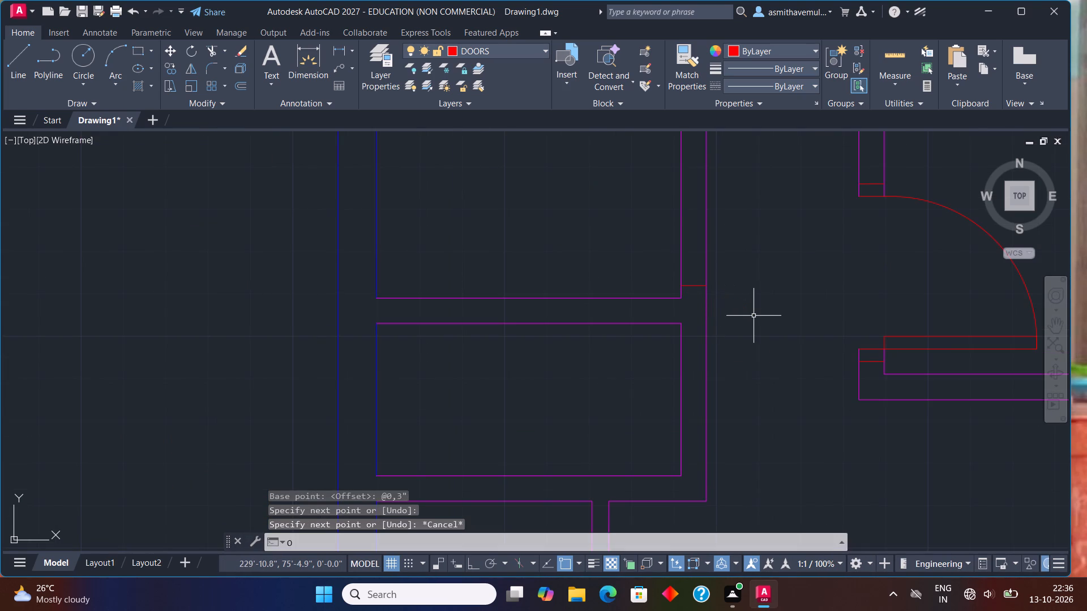
key(Return)
text(3")
key(Return)
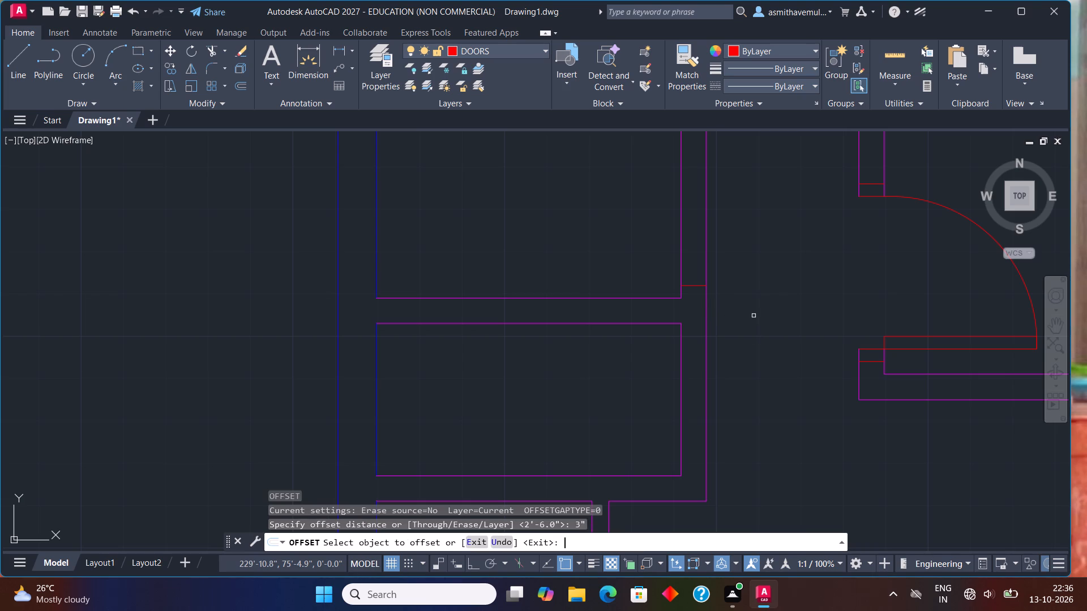
middle_drag(754, 316, 773, 405)
click(699, 286)
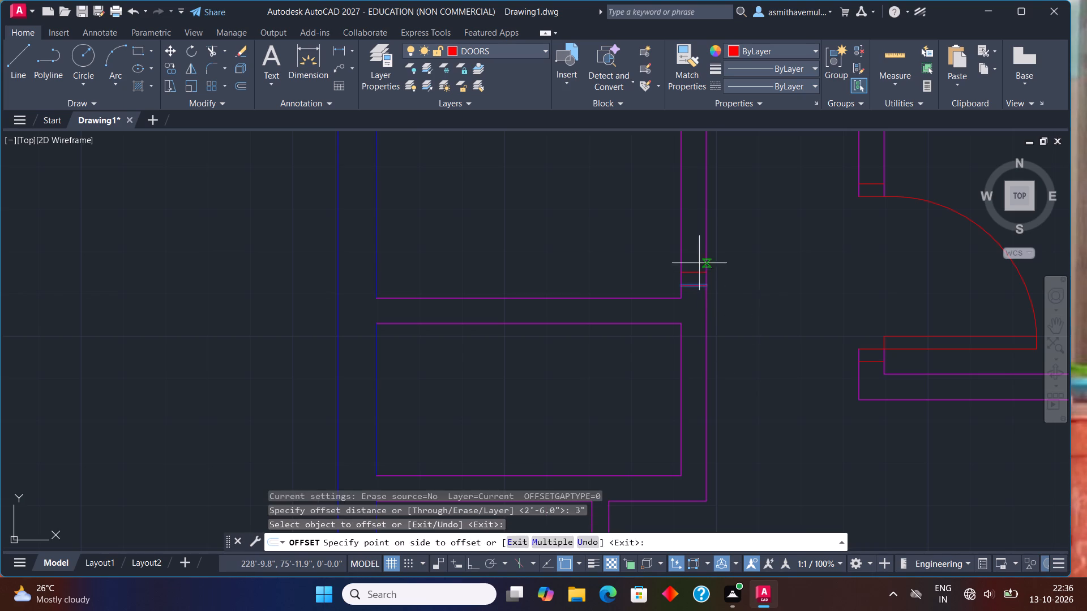
click(699, 263)
middle_drag(738, 229, 776, 315)
key(Escape)
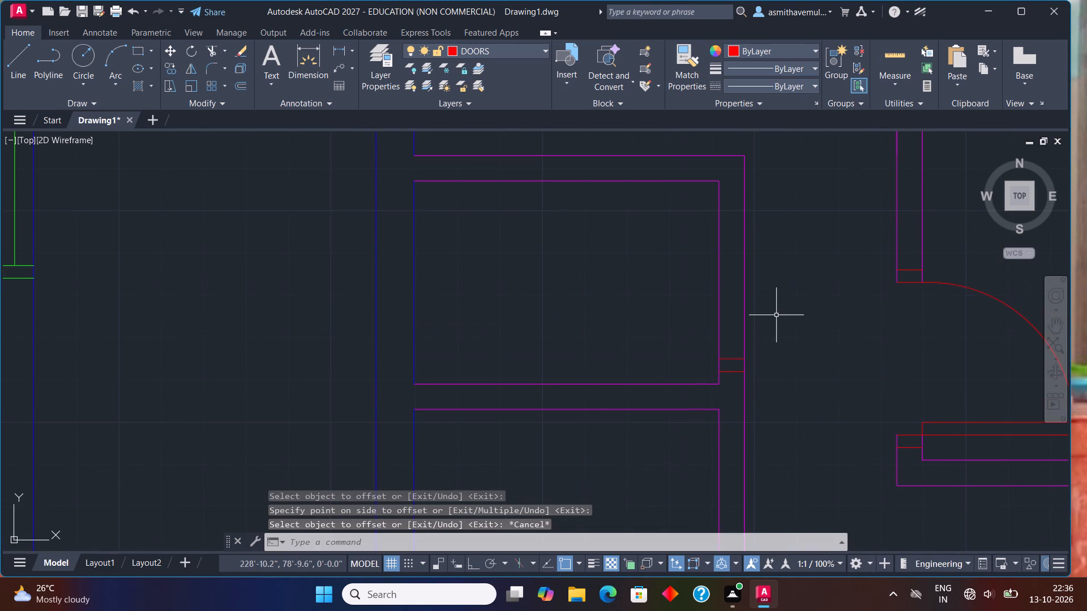
Offset the lower frame's upper line 3' upward to mark the door opening in the upper room's right wall.
key(o)
key(Return)
text(3')
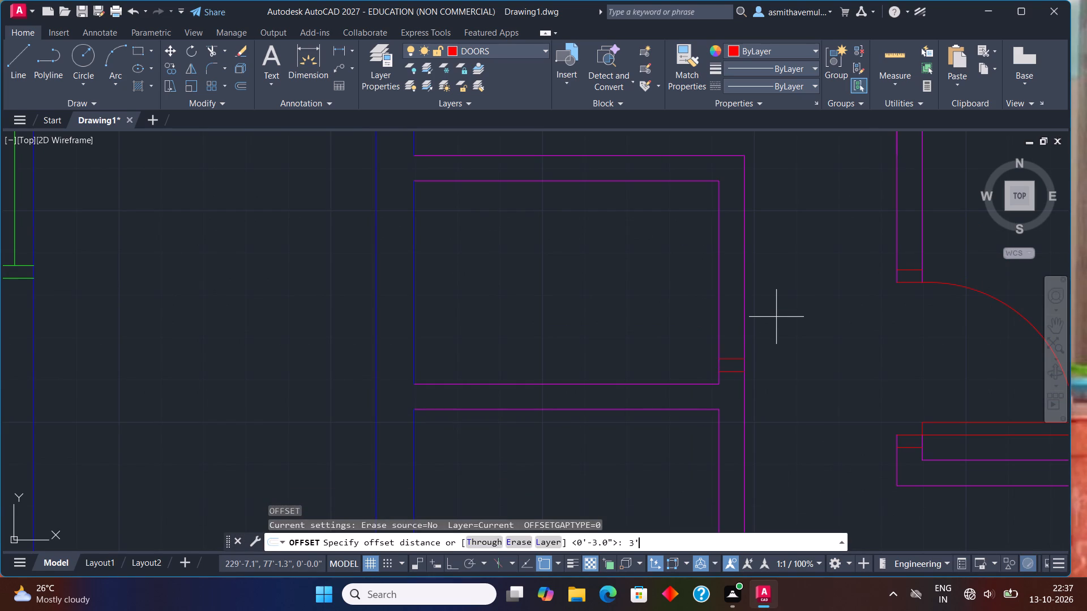
key(Return)
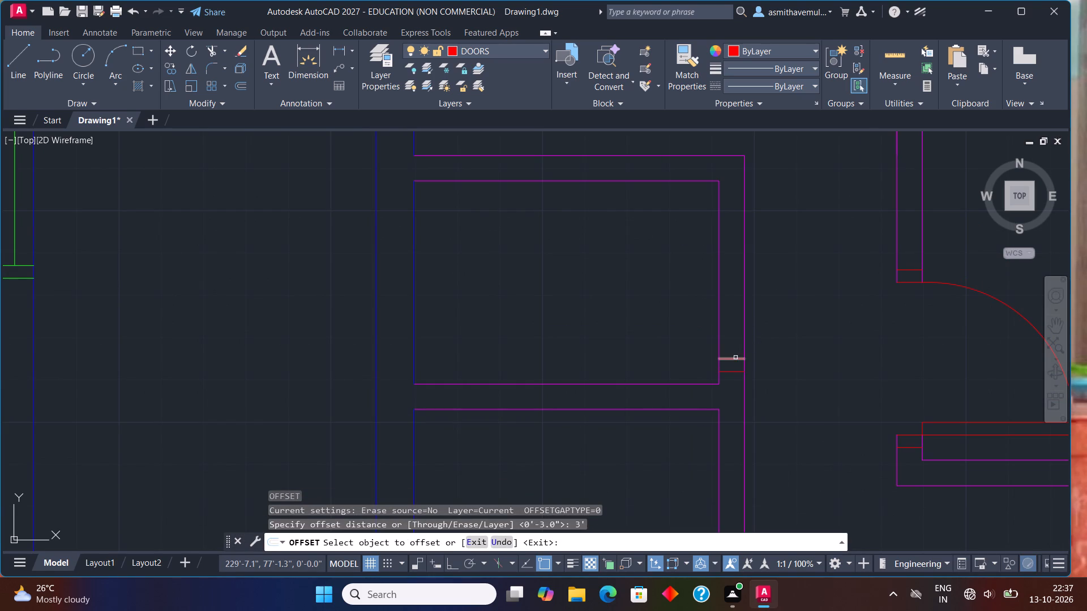
click(735, 358)
click(740, 323)
key(Escape)
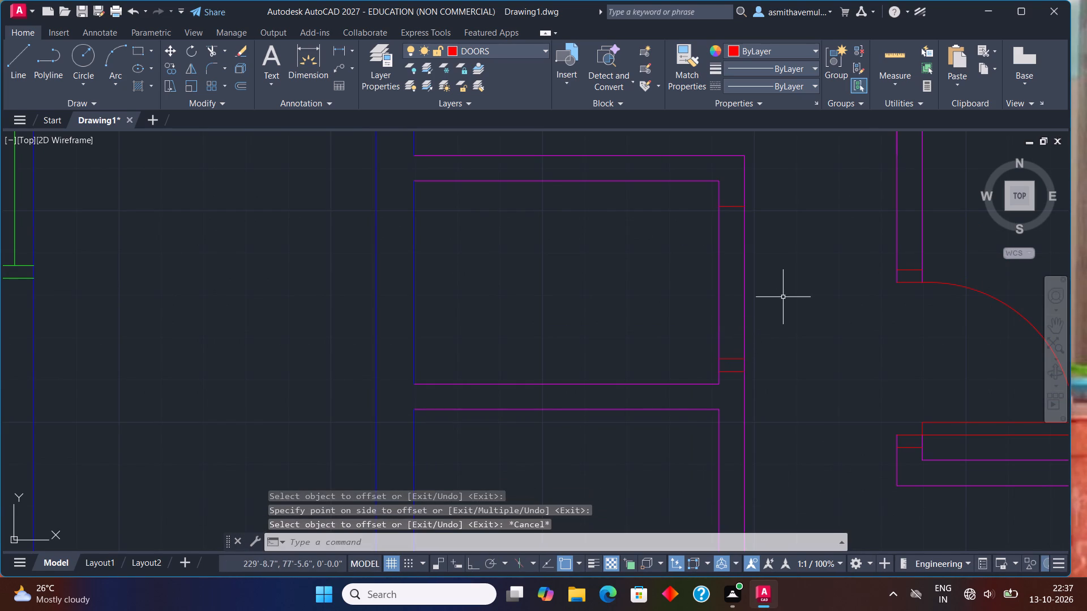
Offset the line at the top of the door opening 3" upward to form the upper door frame.
key(o)
key(Return)
text(3")
key(Return)
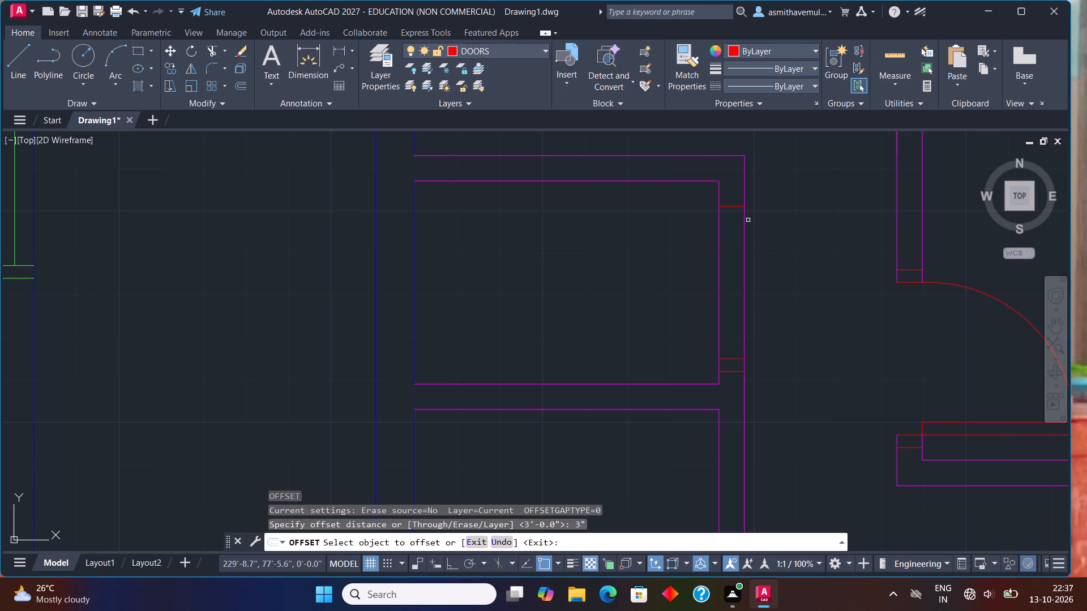
click(736, 206)
drag(741, 196, 750, 193)
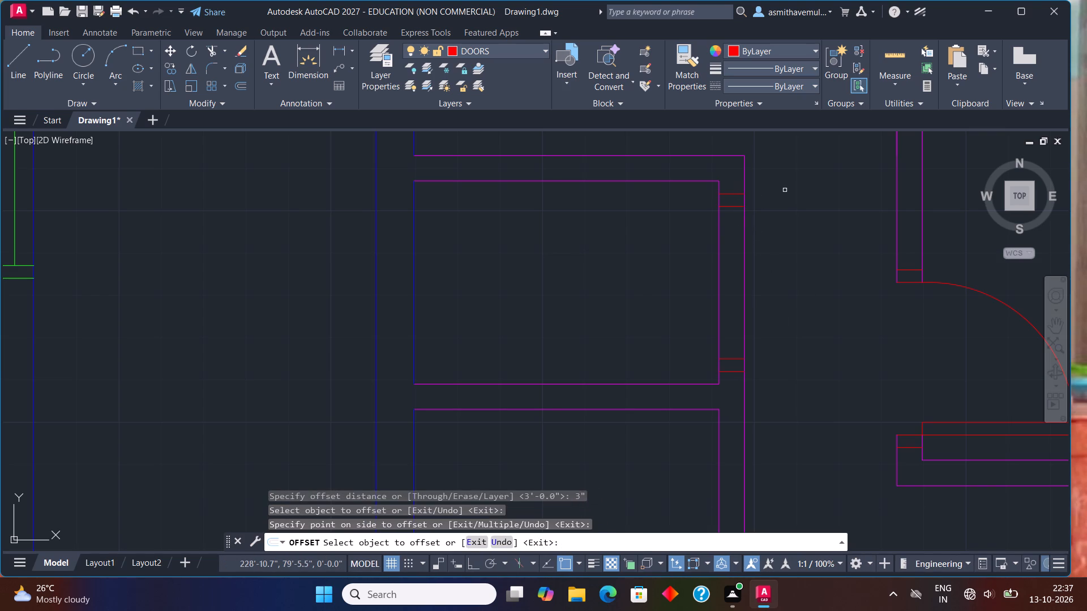
key(Escape)
Trim both right wall lines between the two door frames to open the doorway.
text(TRIM)
key(Return)
drag(767, 239, 597, 254)
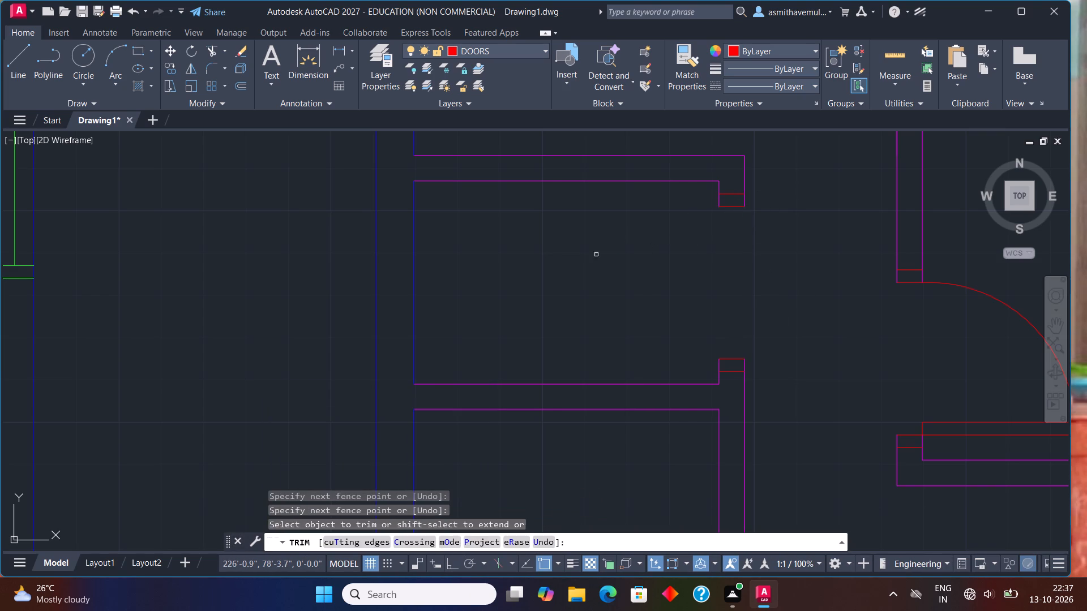
key(Escape)
Draw a 3' by 3" door leaf rectangle extending into the room from the lower frame's top-left corner.
text(REC)
key(Return)
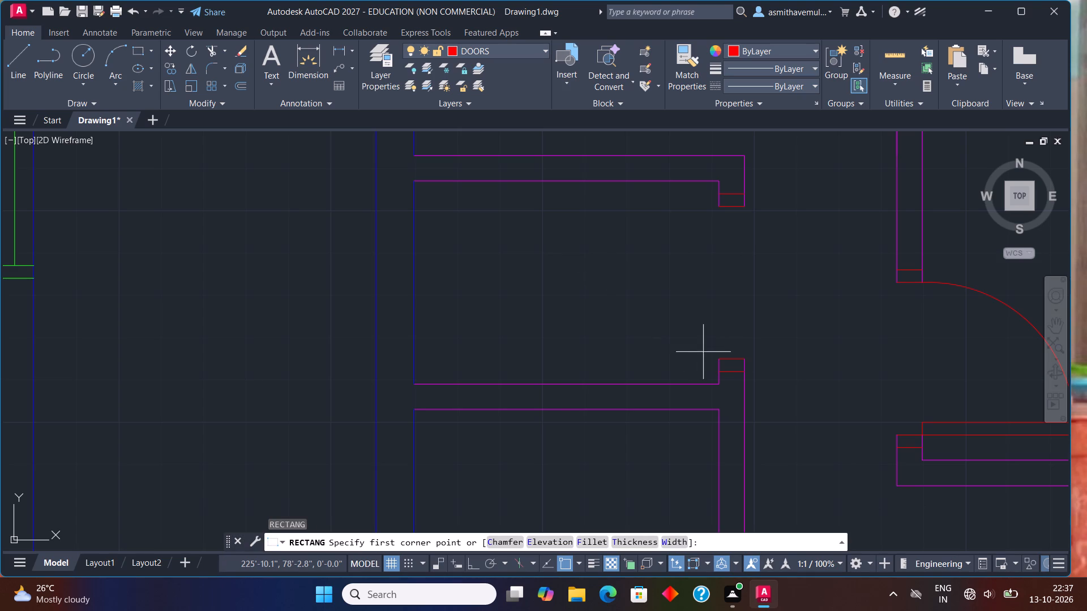
drag(723, 358, 714, 356)
key(d)
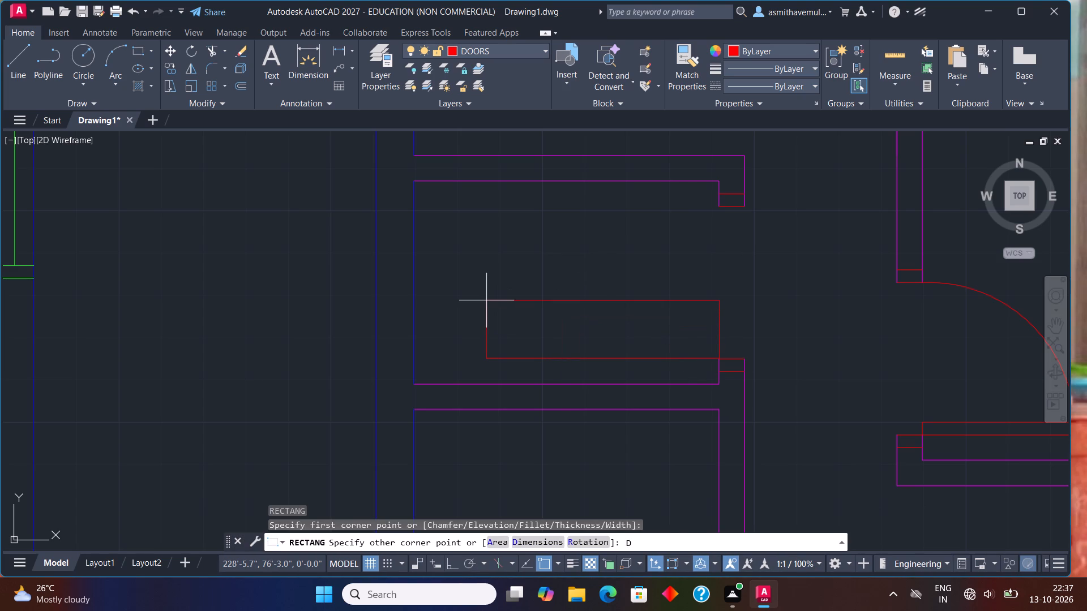
key(Return)
key(3)
key(apostrophe)
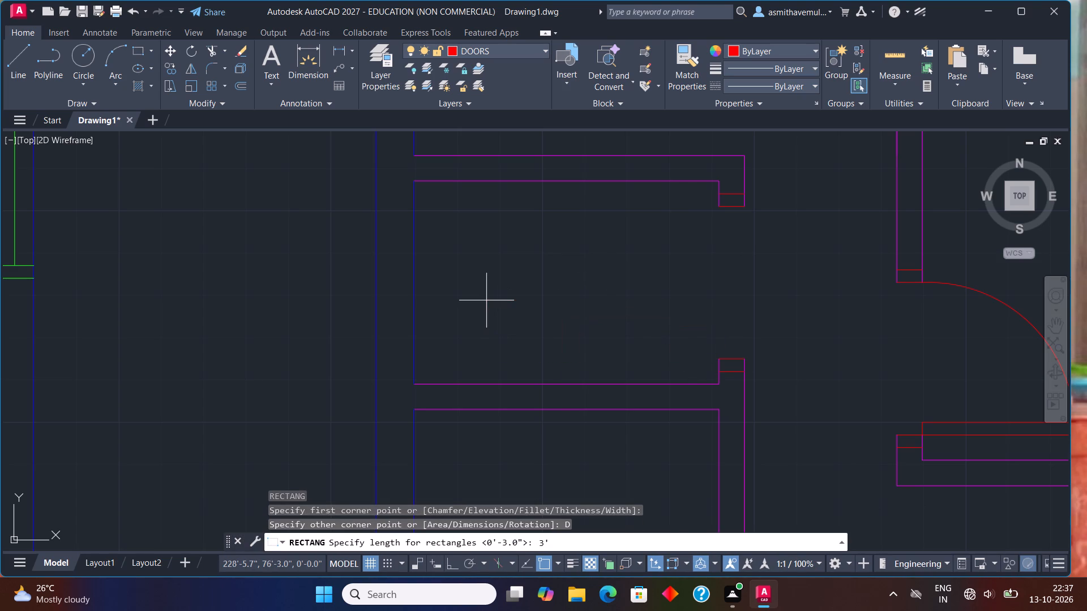
key(Return)
text(3")
key(Return)
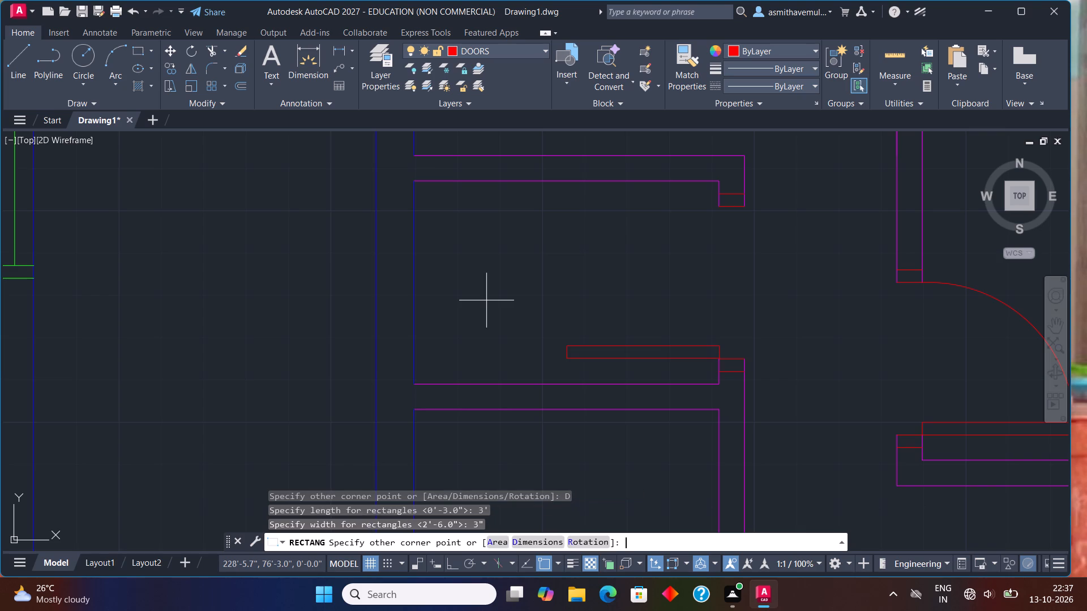
click(486, 300)
text(ARC)
key(Return)
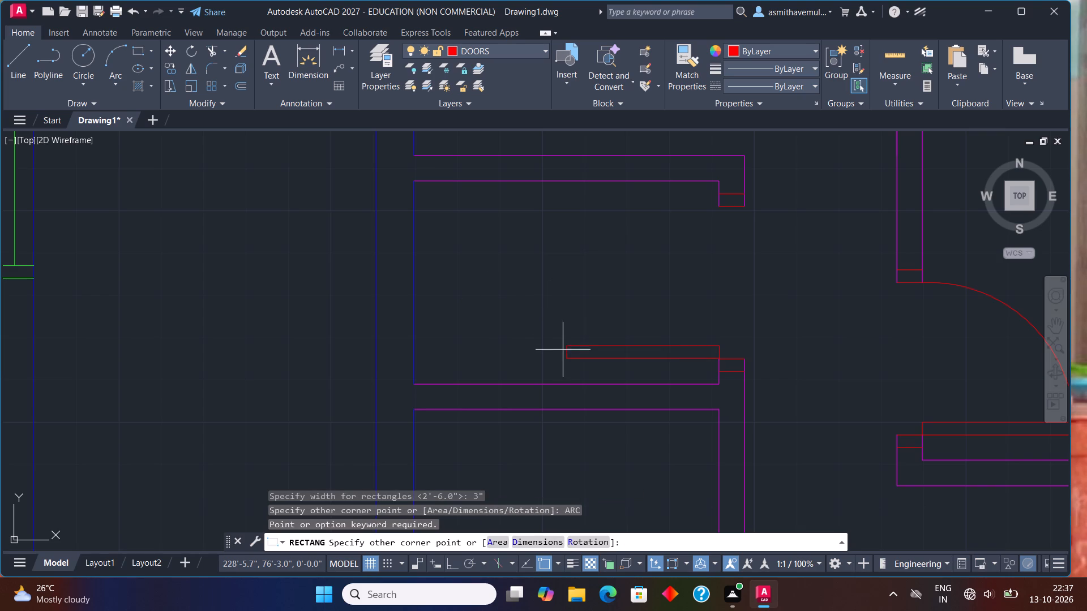
drag(574, 313, 574, 303)
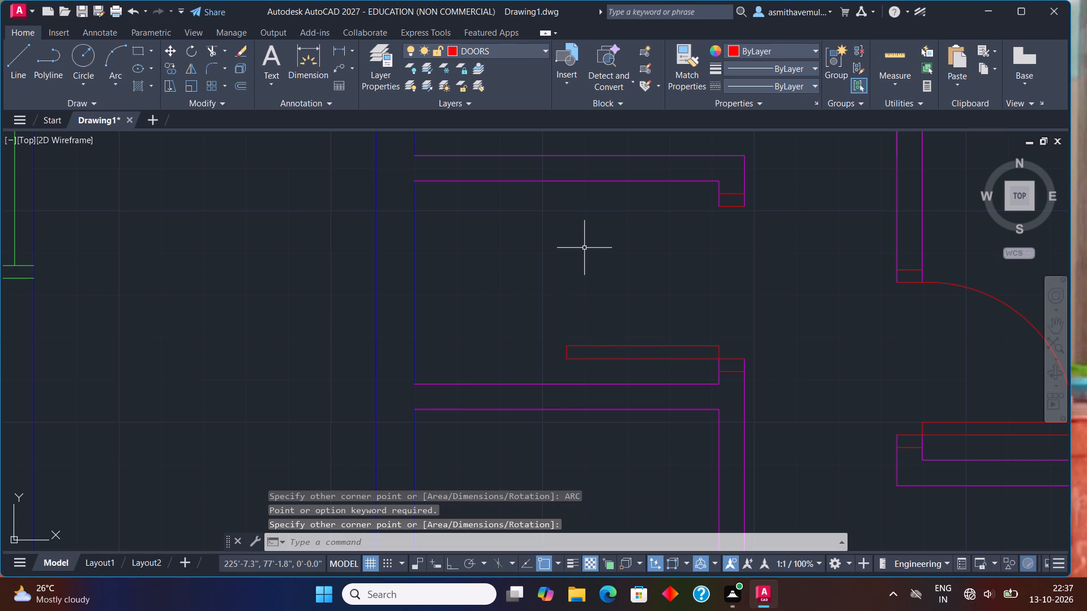
Draw the door swing arc through the leaf's two free-end corners to the upper frame's bottom-left corner.
text(ARC)
key(Return)
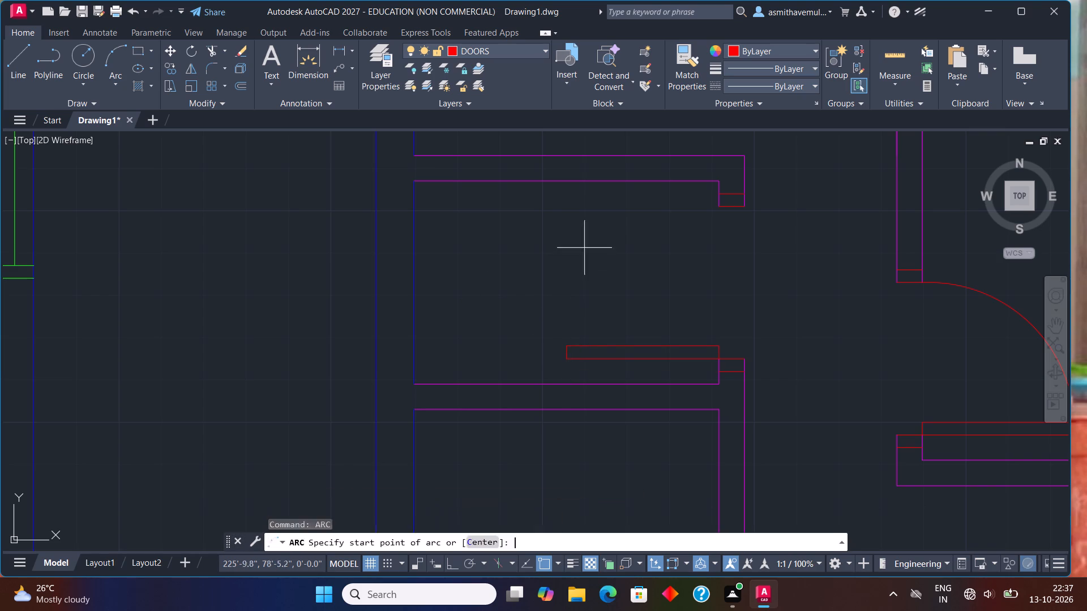
click(566, 357)
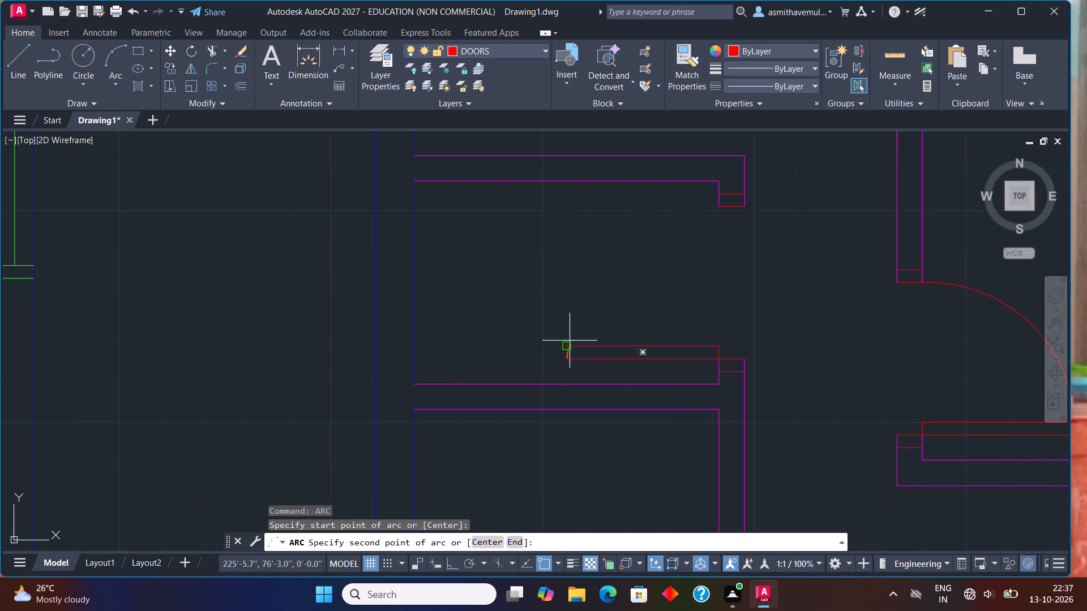
click(566, 346)
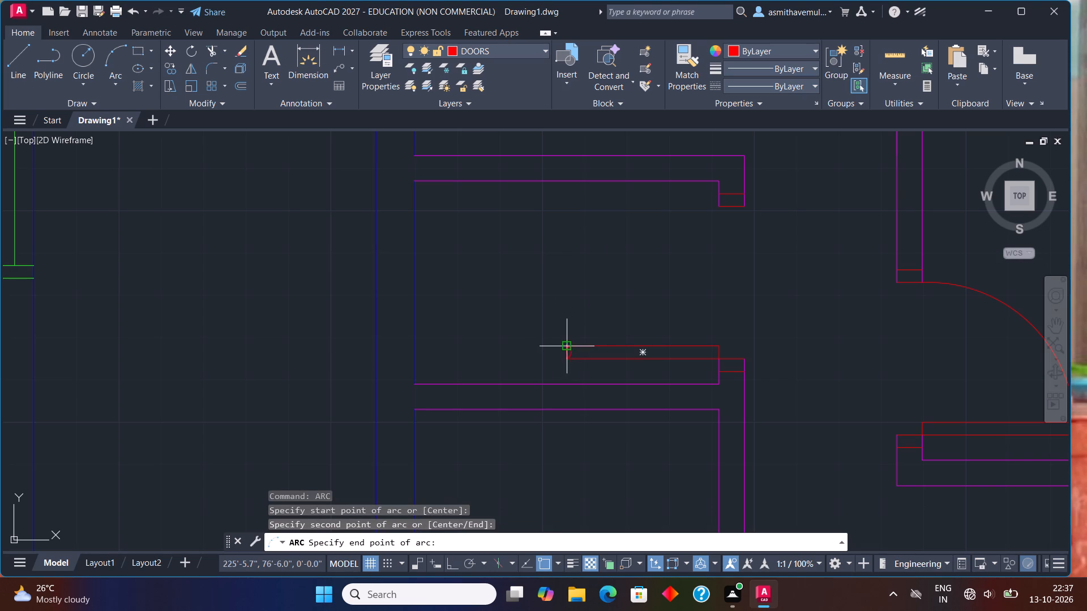
click(721, 206)
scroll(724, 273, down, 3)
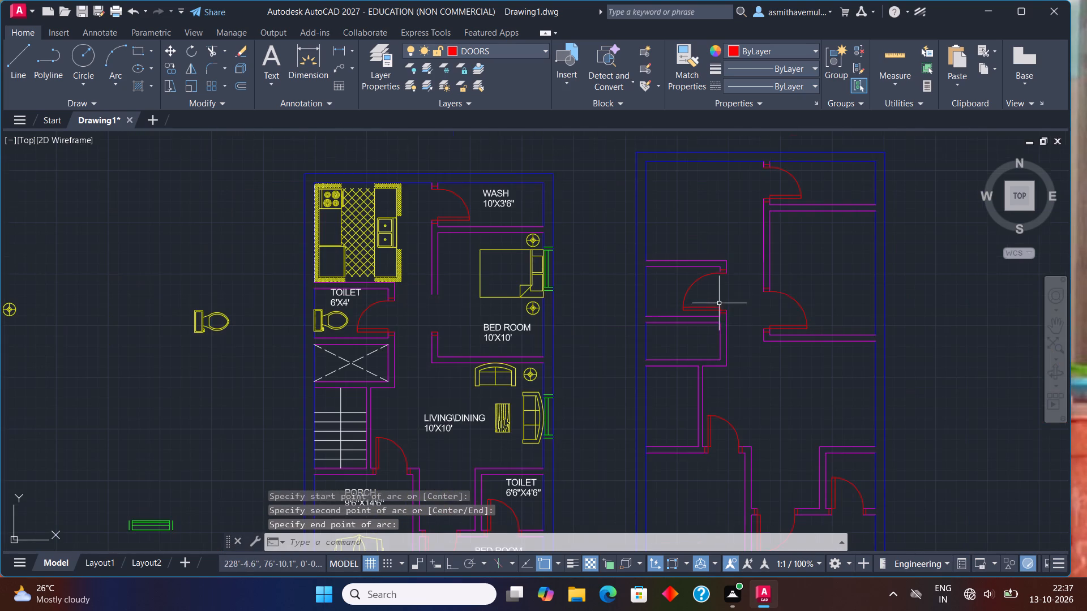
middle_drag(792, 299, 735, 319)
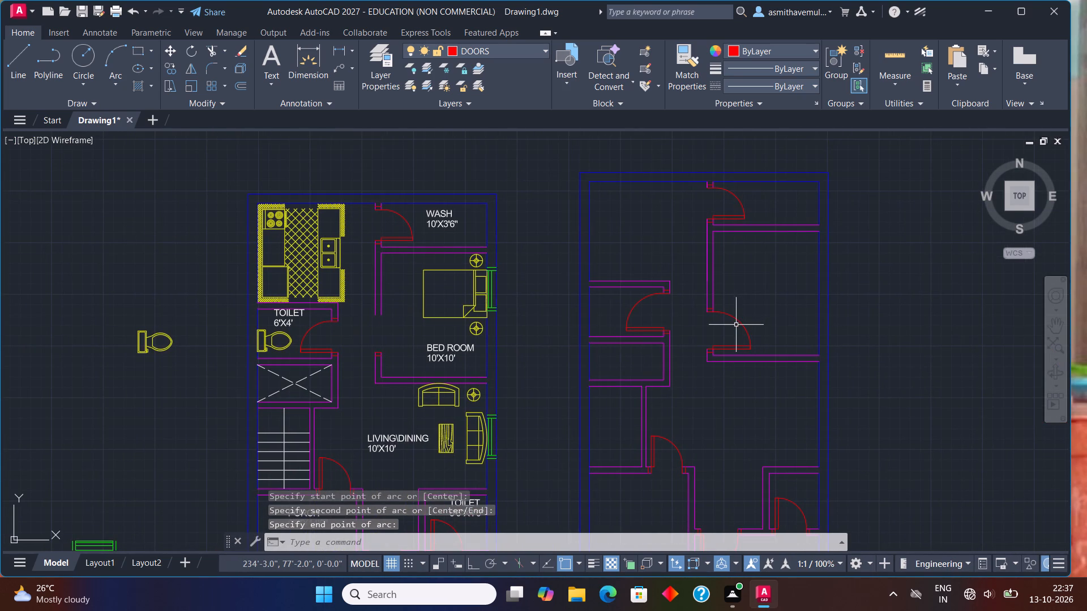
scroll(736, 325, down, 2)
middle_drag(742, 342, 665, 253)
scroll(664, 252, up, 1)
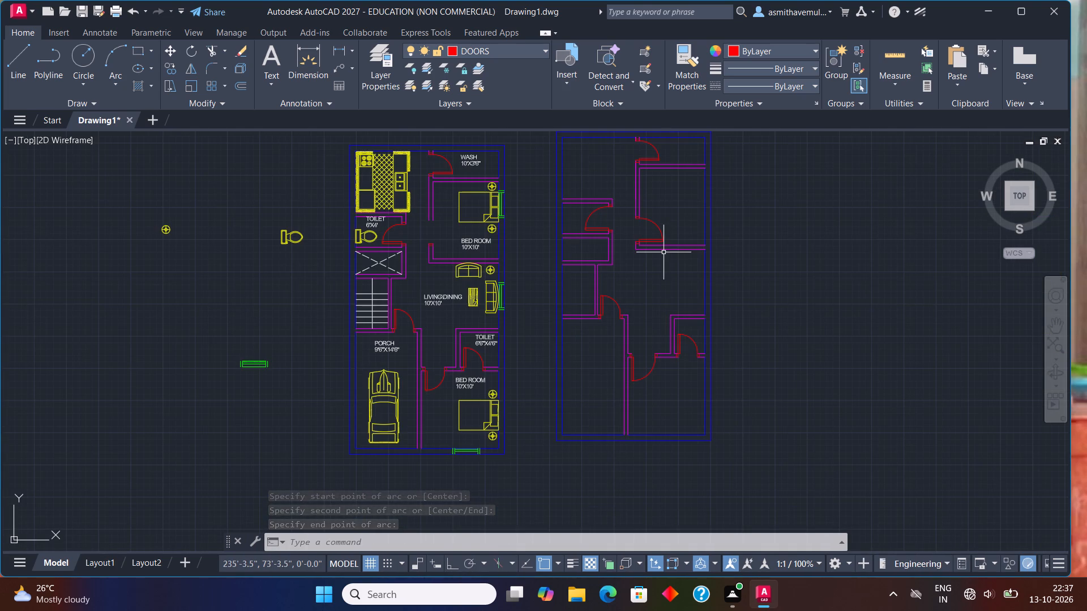
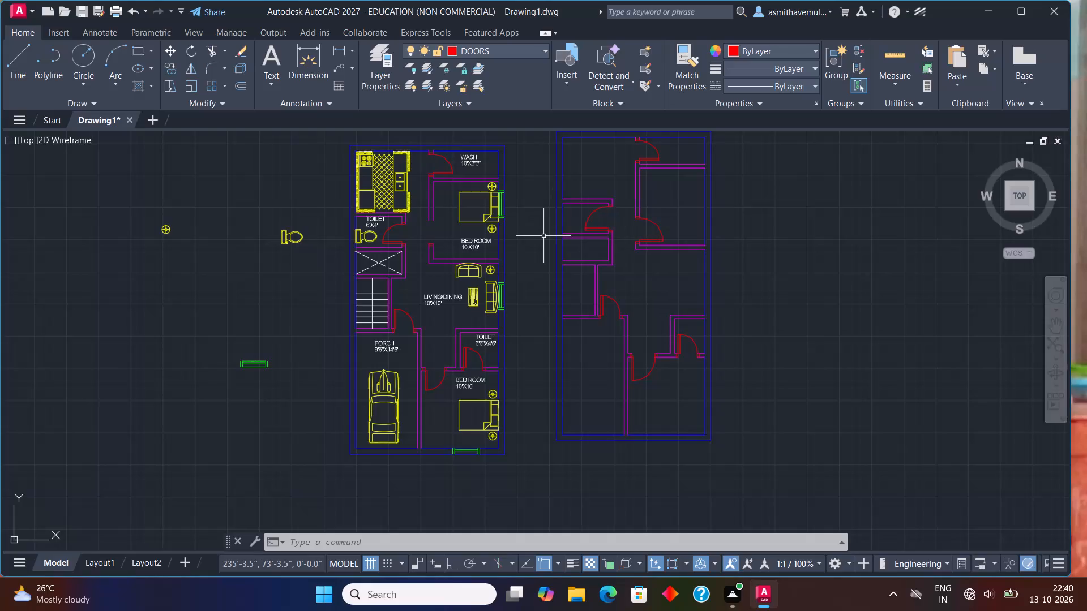
Copy the kitchen block from the furnished plan into the top-left inner wall corner of the second floor plan.
middle_drag(543, 236, 547, 313)
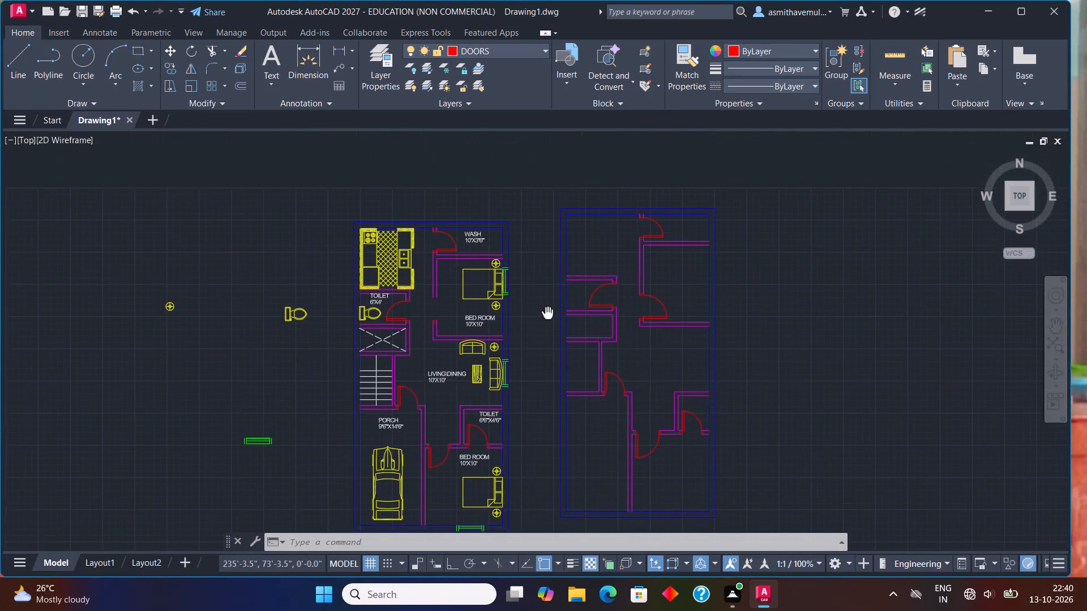
middle_drag(547, 313, 549, 315)
click(386, 265)
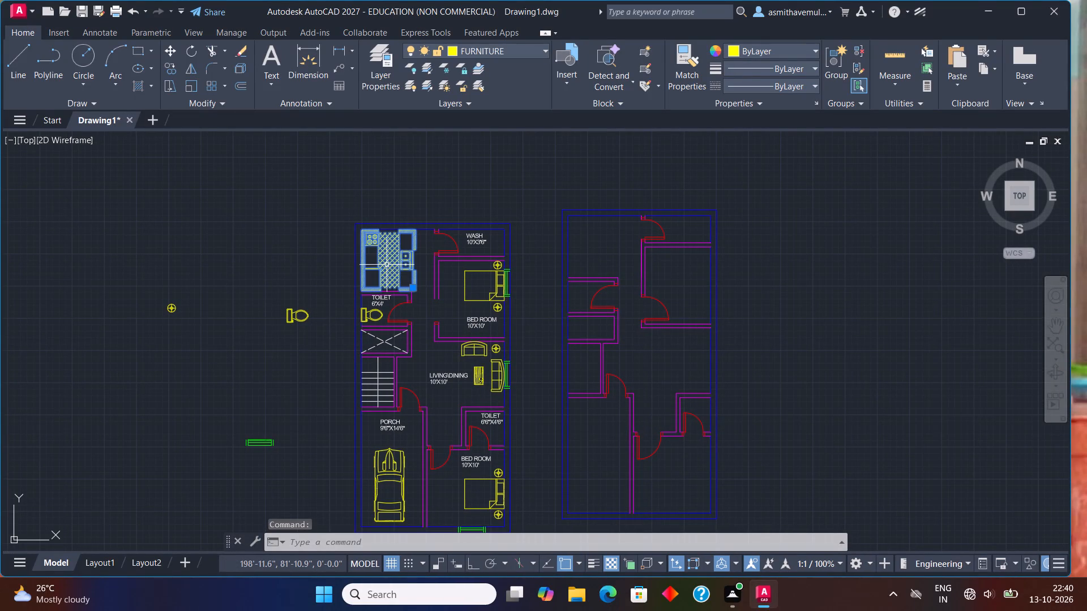
text(COPY)
key(Return)
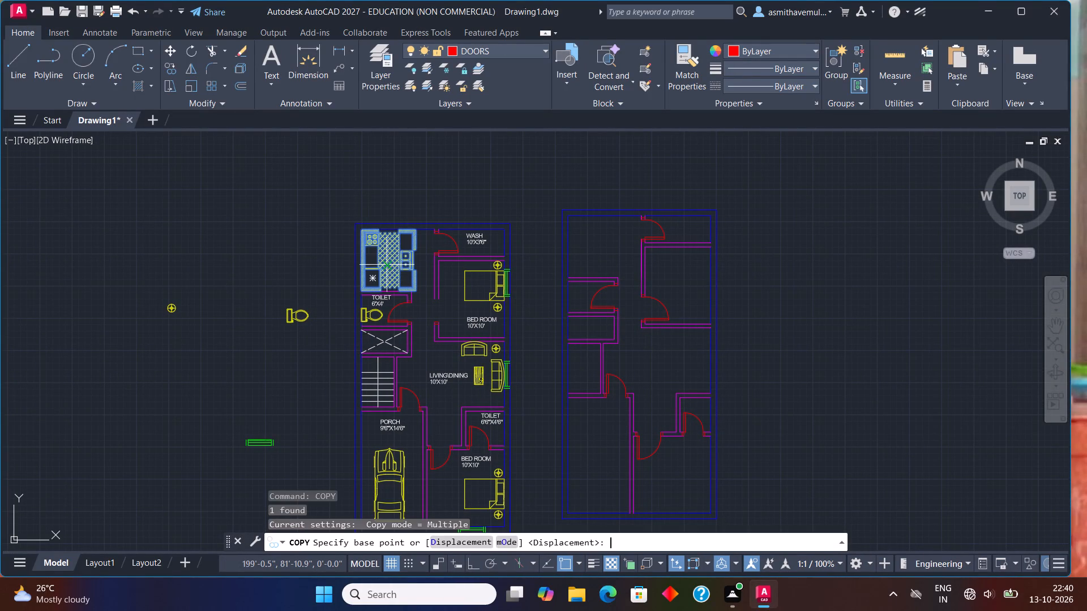
click(359, 231)
scroll(571, 216, up, 2)
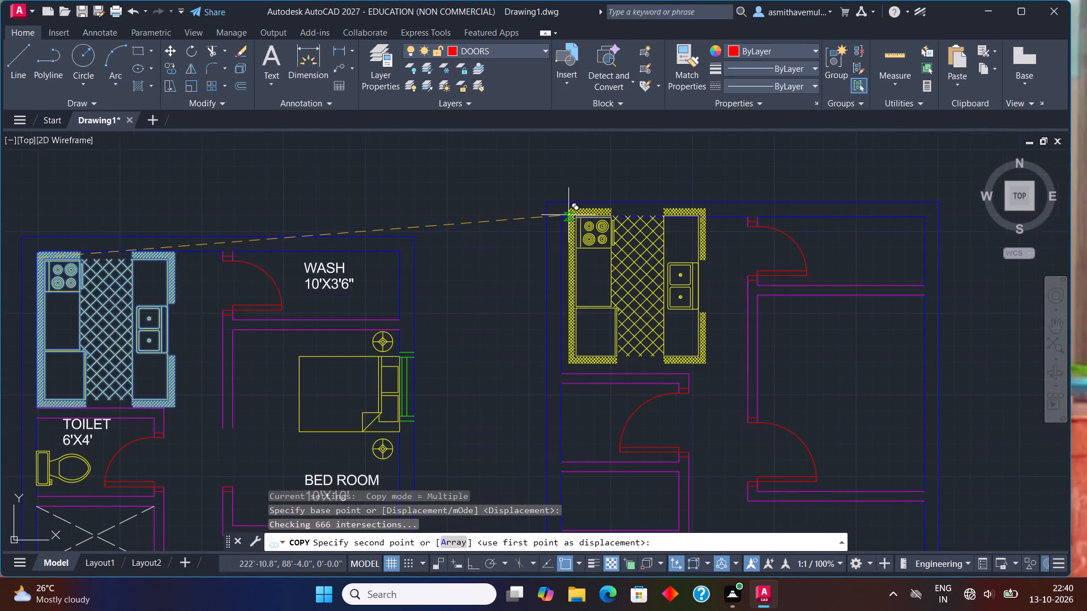
scroll(567, 225, up, 3)
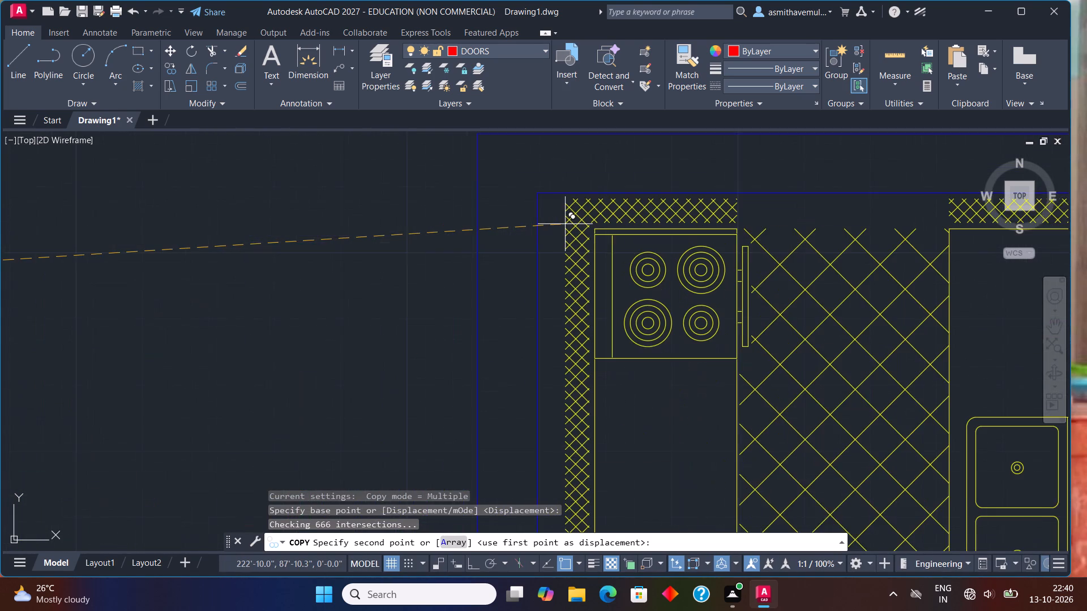
click(540, 222)
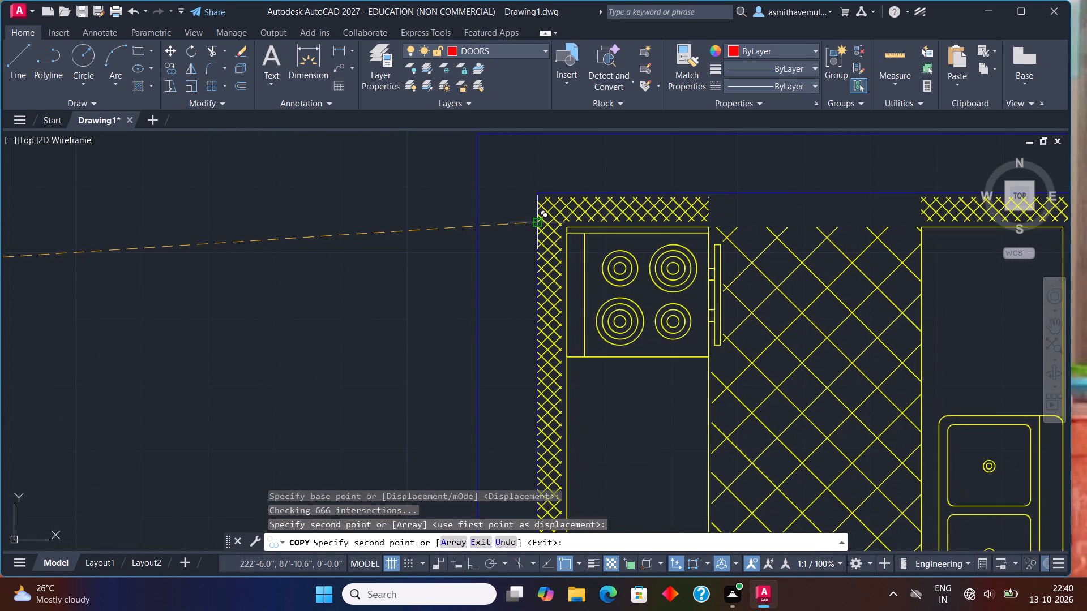
key(Escape)
Copy the WC from the 6'X4' toilet into the second plan's room below the kitchen, with its tank against the outer wall.
scroll(427, 276, down, 4)
middle_drag(315, 341, 357, 286)
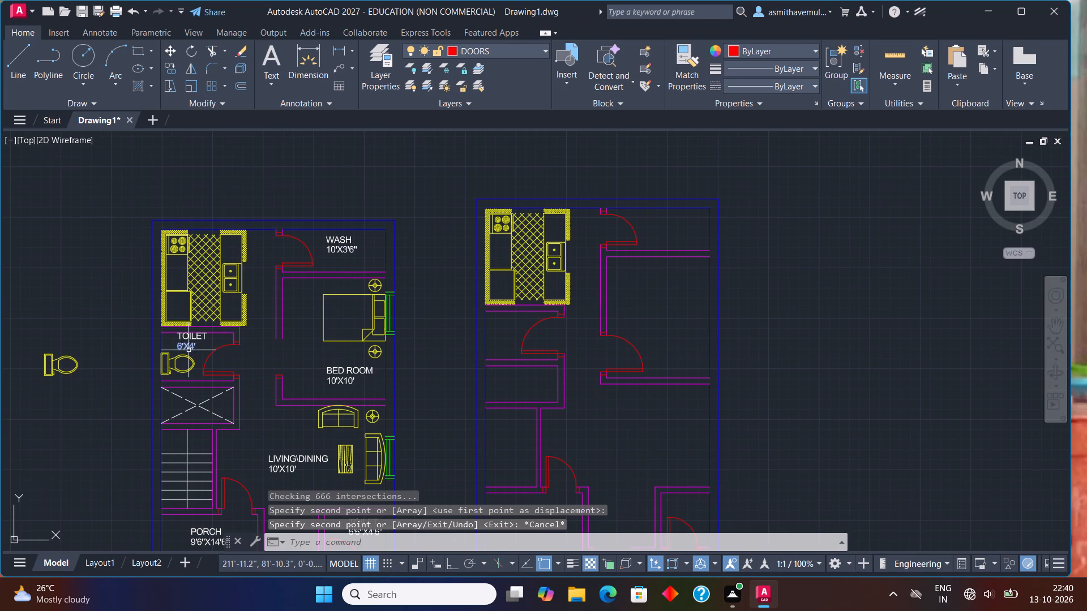
click(182, 355)
text(CO)
key(p)
key(y)
key(Return)
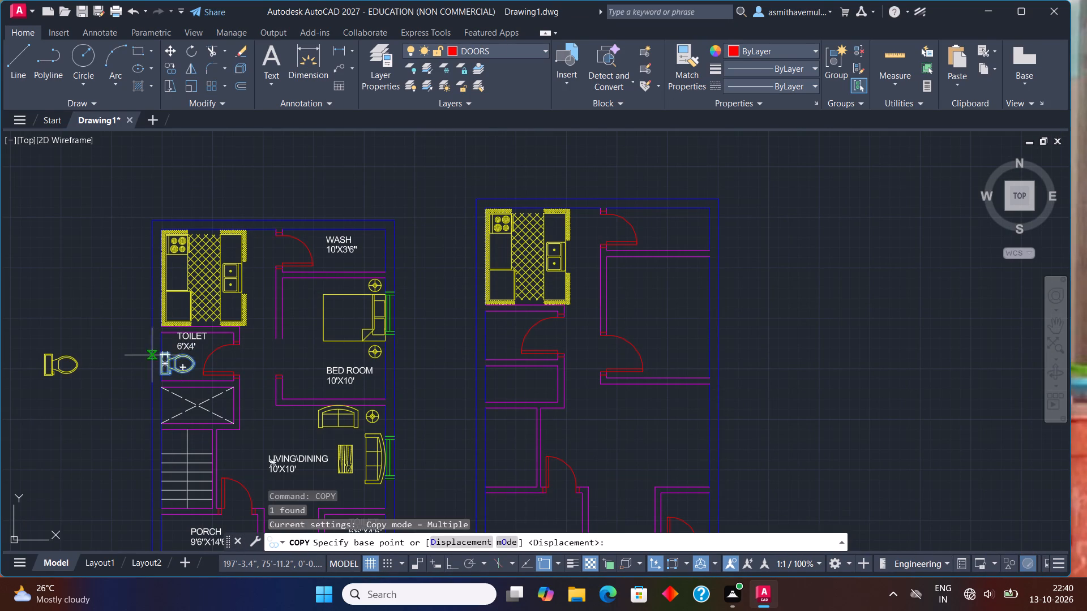
click(164, 363)
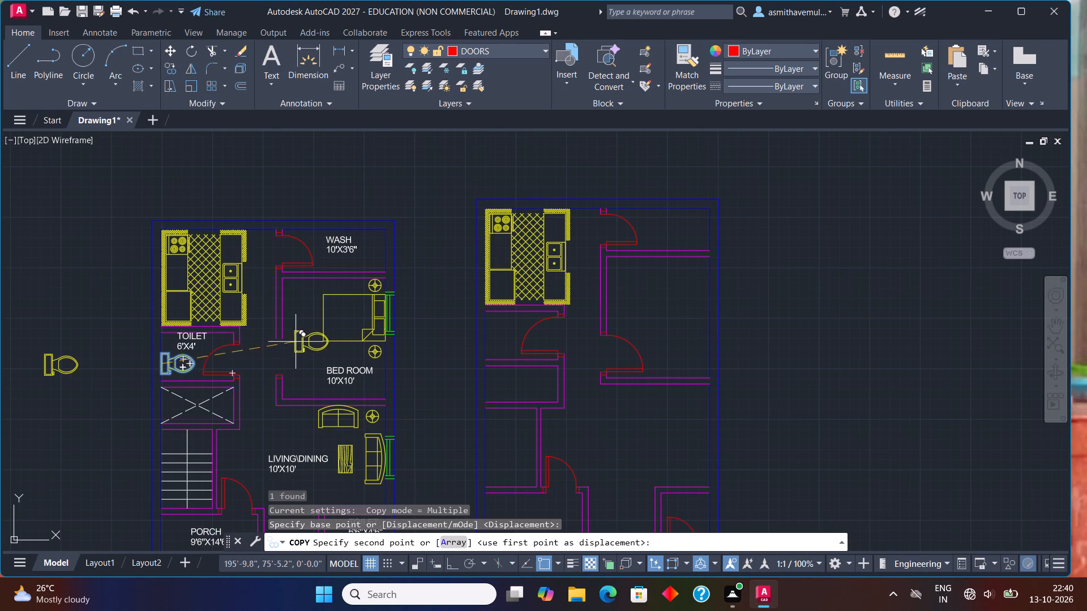
scroll(472, 337, up, 3)
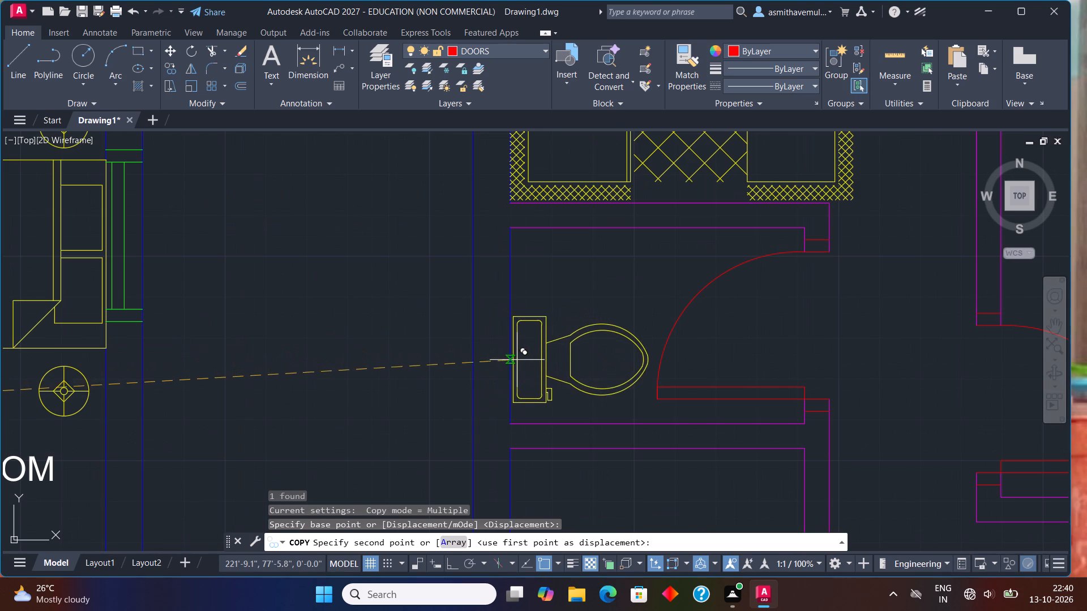
scroll(513, 367, up, 3)
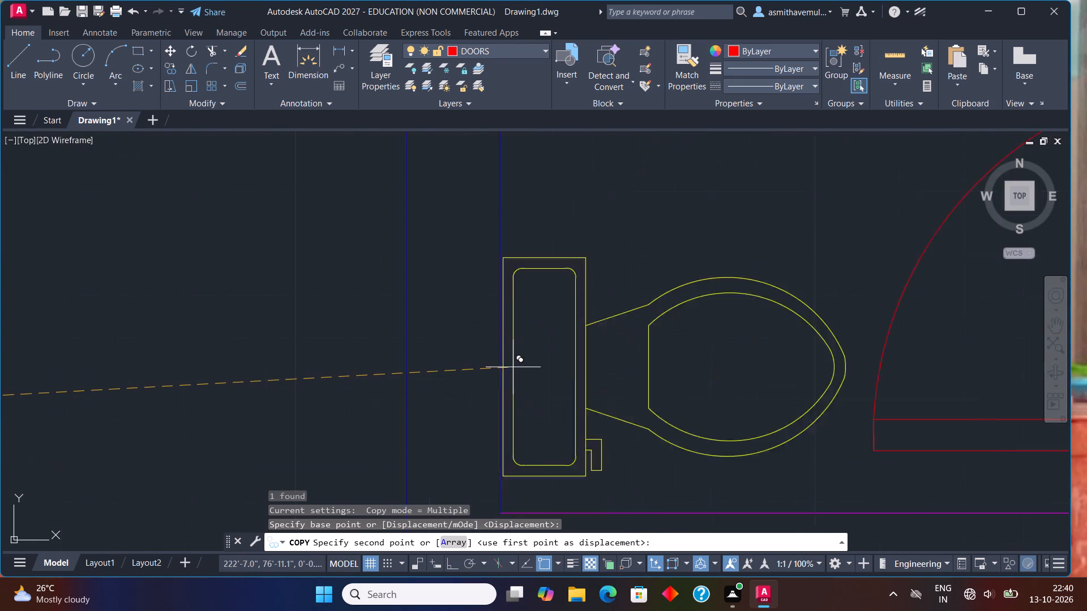
click(507, 367)
scroll(514, 365, down, 1)
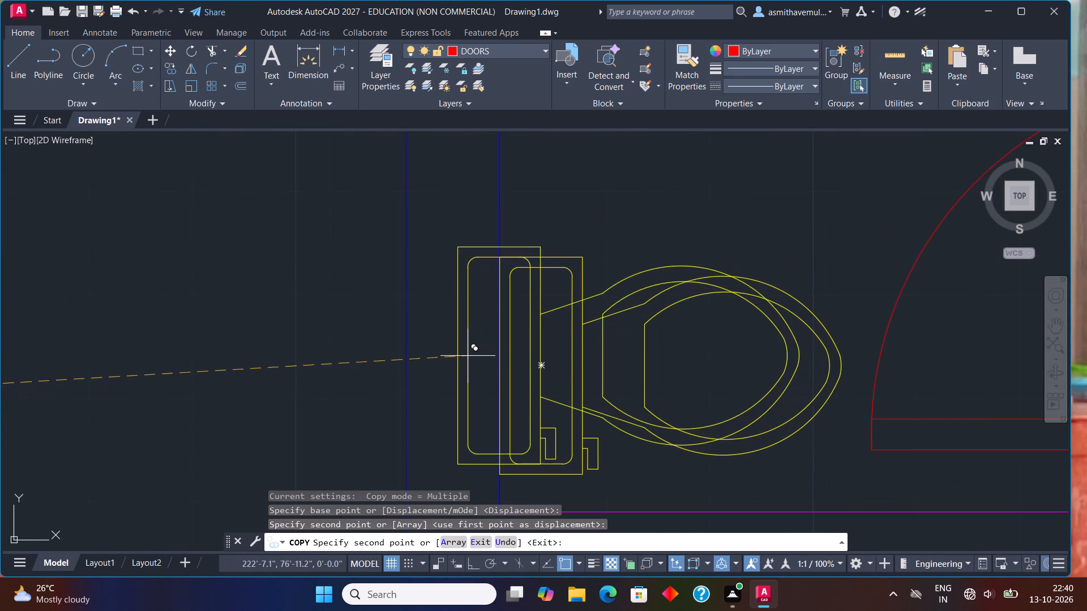
key(Escape)
Select the bed in the furnished plan's upper 10'X10' bedroom.
scroll(457, 351, down, 3)
scroll(320, 393, down, 2)
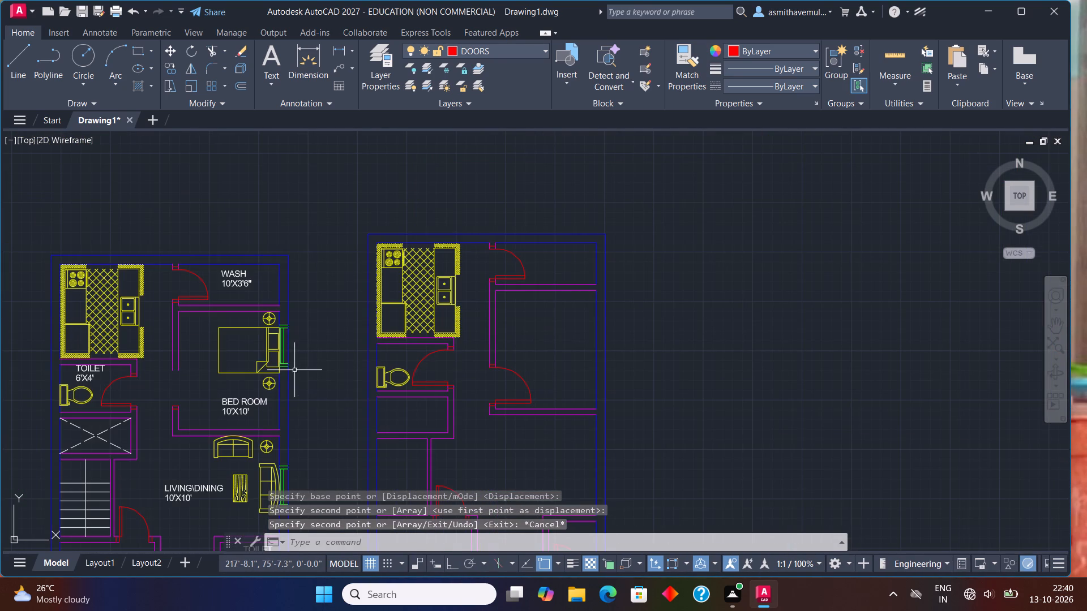
click(272, 351)
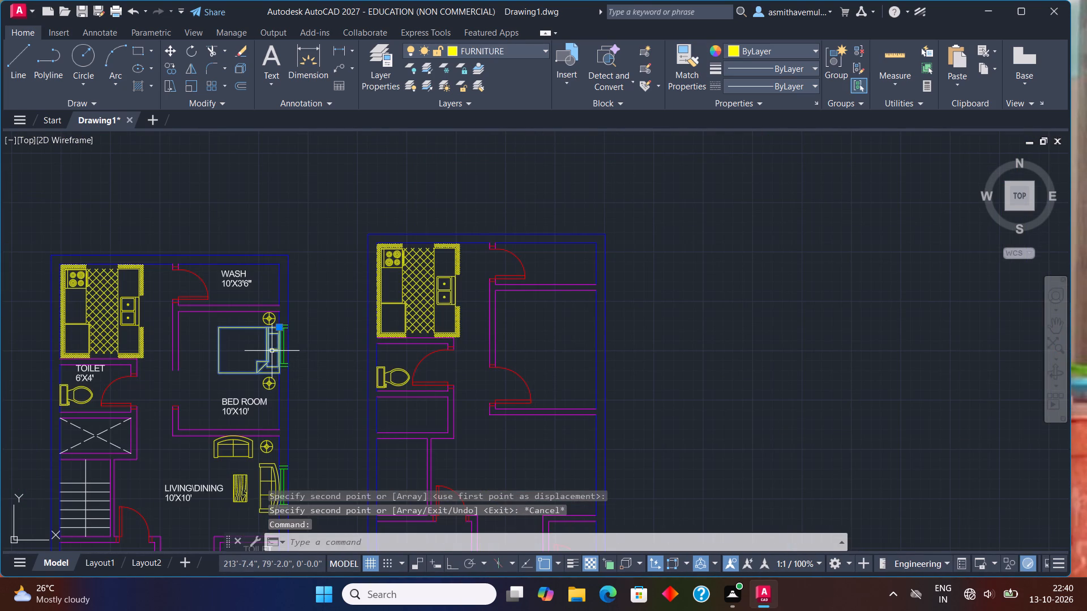
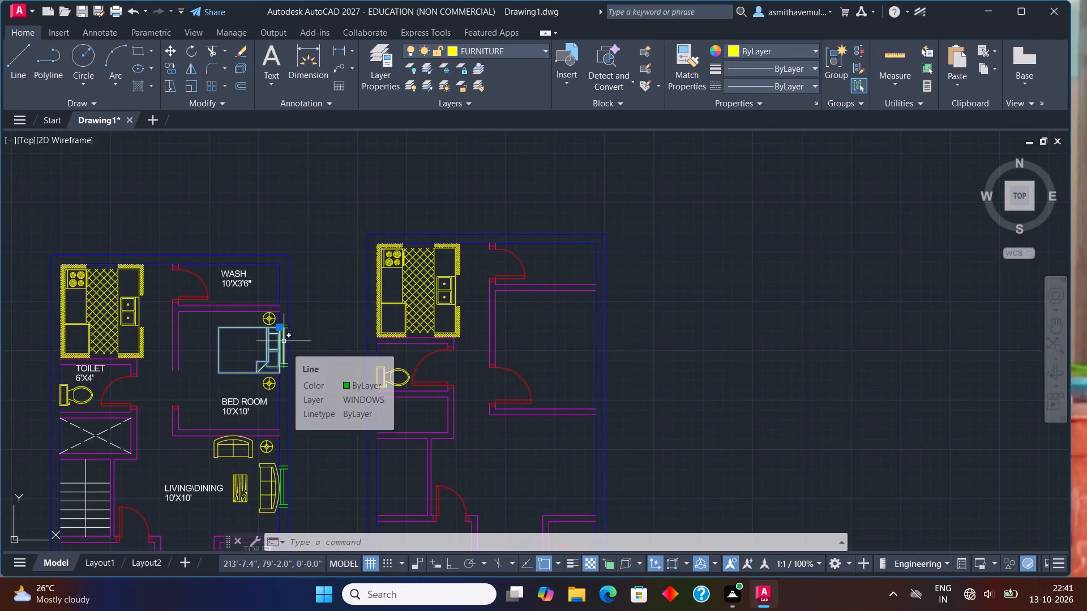
Copy the selected bed into the second plan's upper bedroom, with its headboard against the outer wall.
text(COPY)
key(Return)
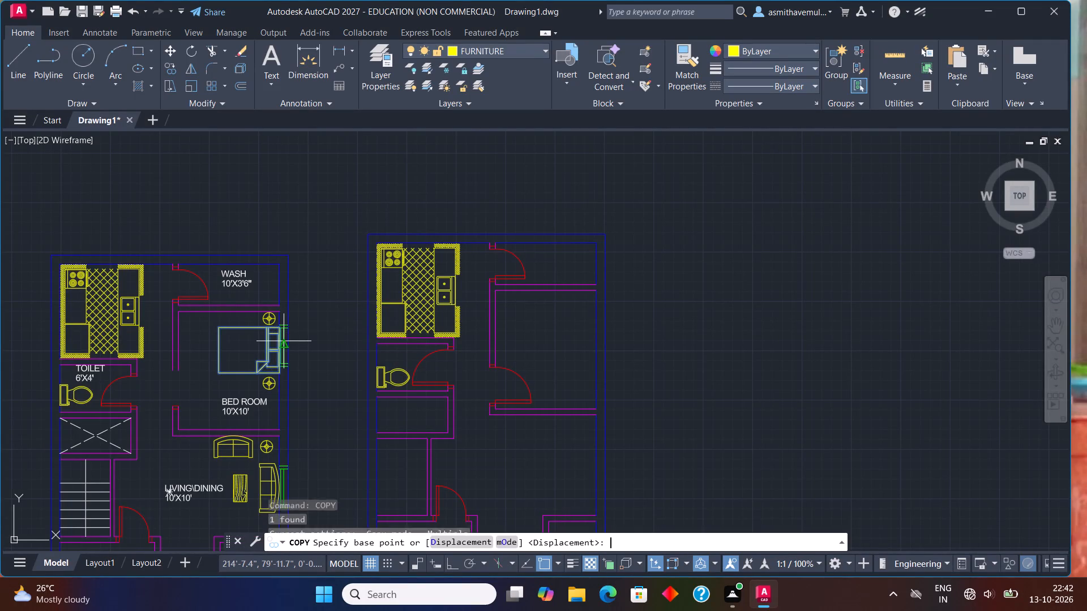
scroll(310, 355, up, 2)
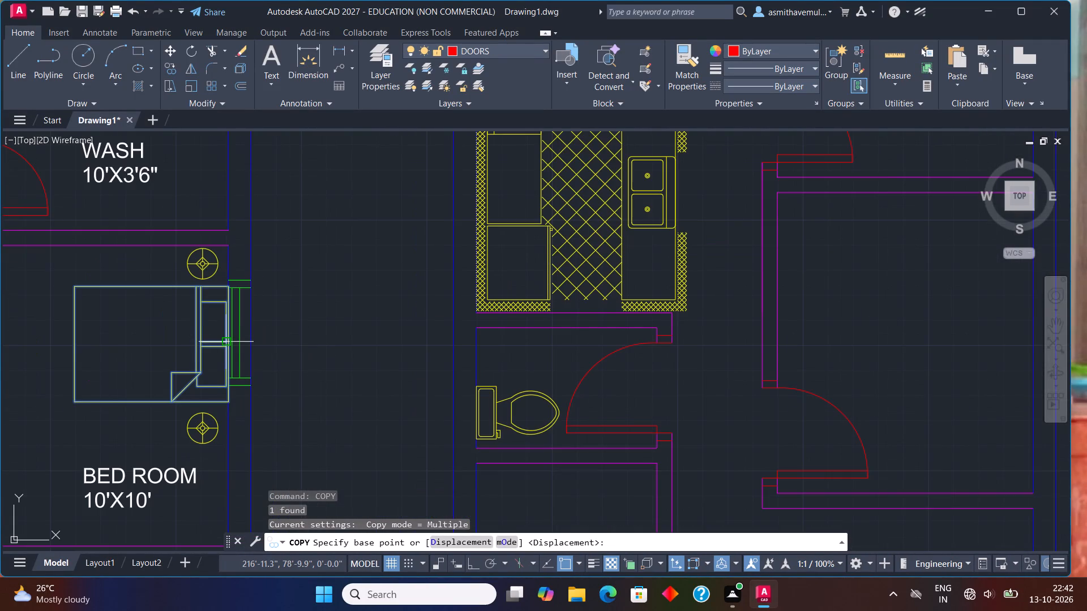
click(223, 341)
middle_drag(834, 346, 833, 346)
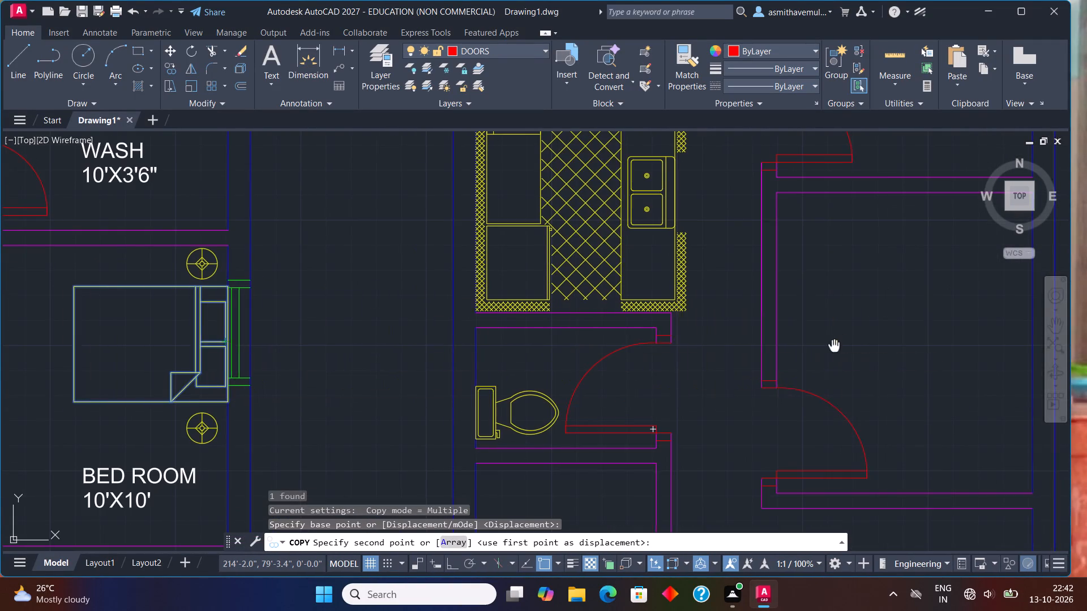
middle_drag(833, 346, 450, 353)
scroll(627, 310, up, 1)
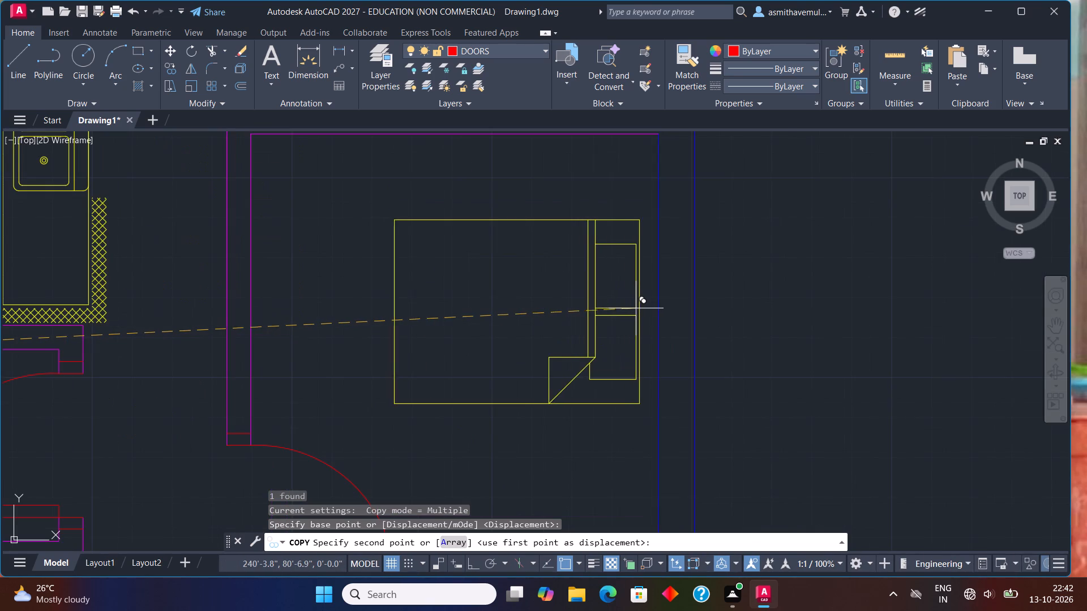
scroll(651, 308, up, 2)
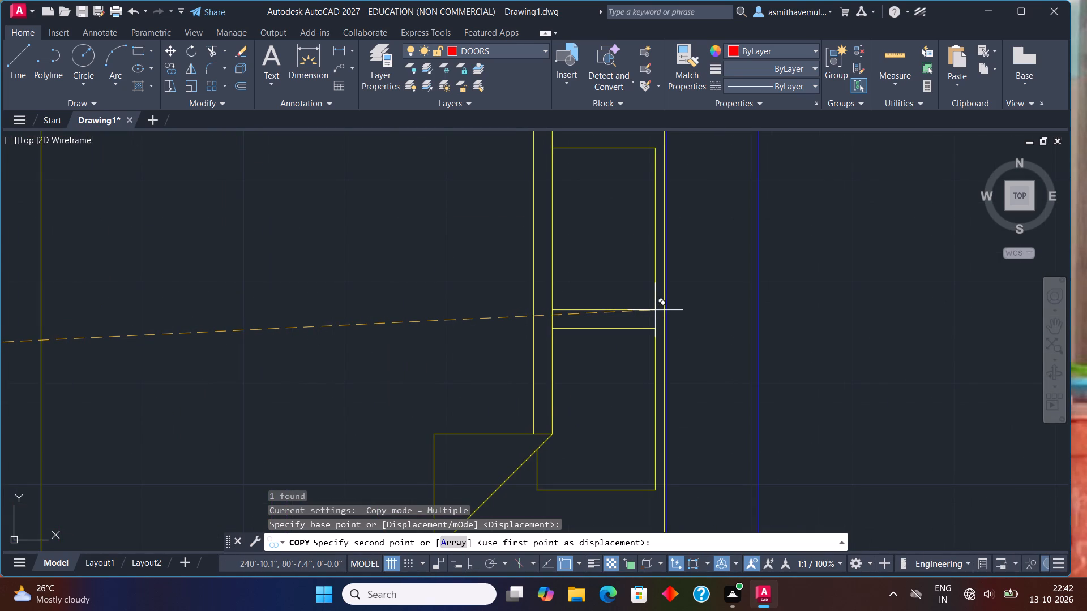
click(658, 312)
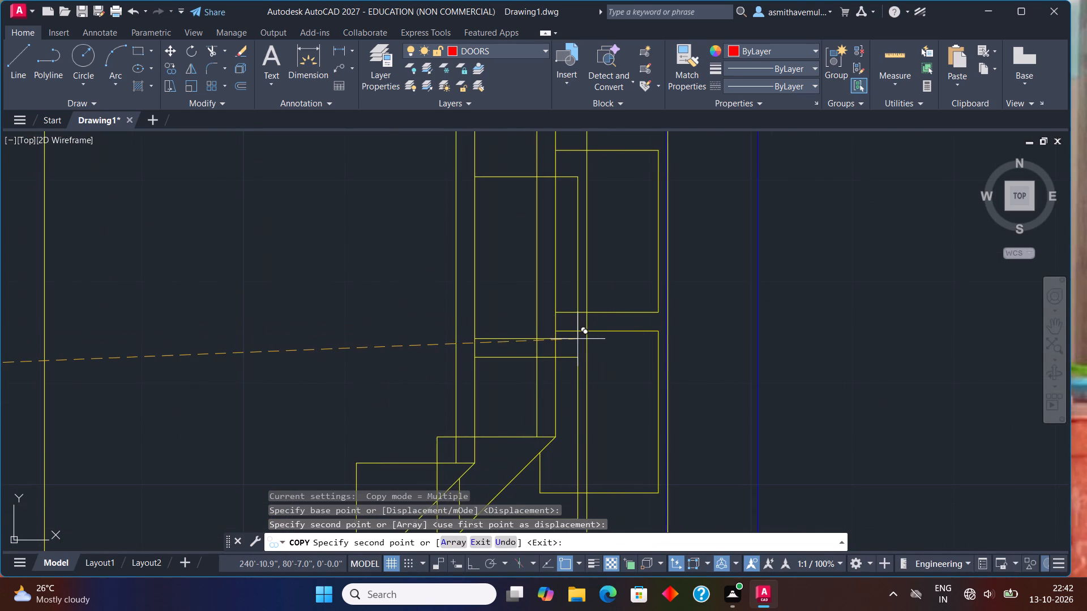
key(Escape)
Copy a round bedside table from the furnished upper bedroom to both sides of the second plan's bed, beside the headboard.
scroll(566, 337, down, 4)
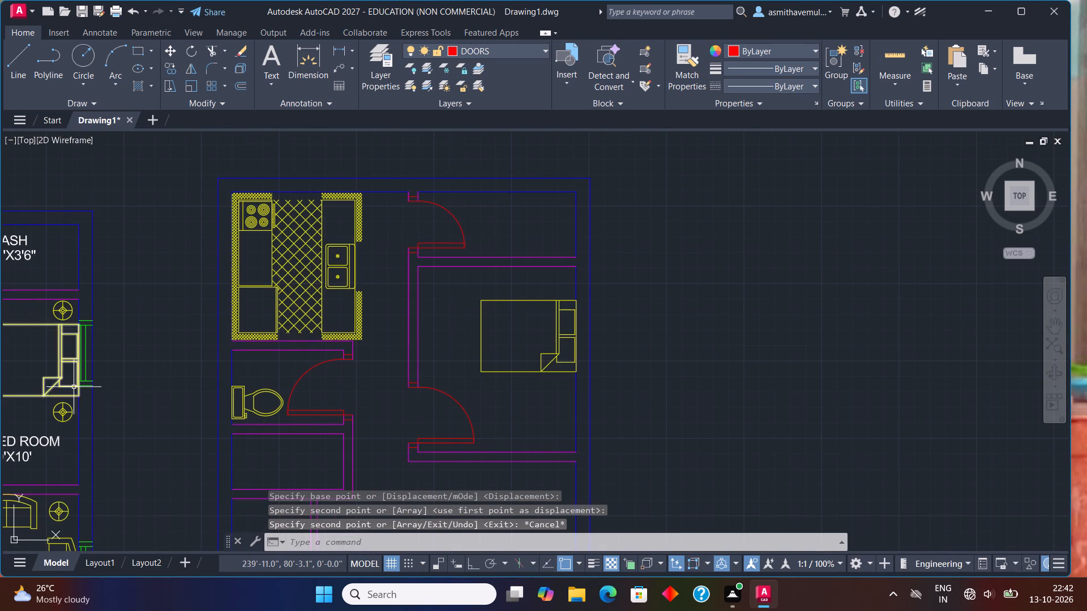
click(62, 410)
key(c)
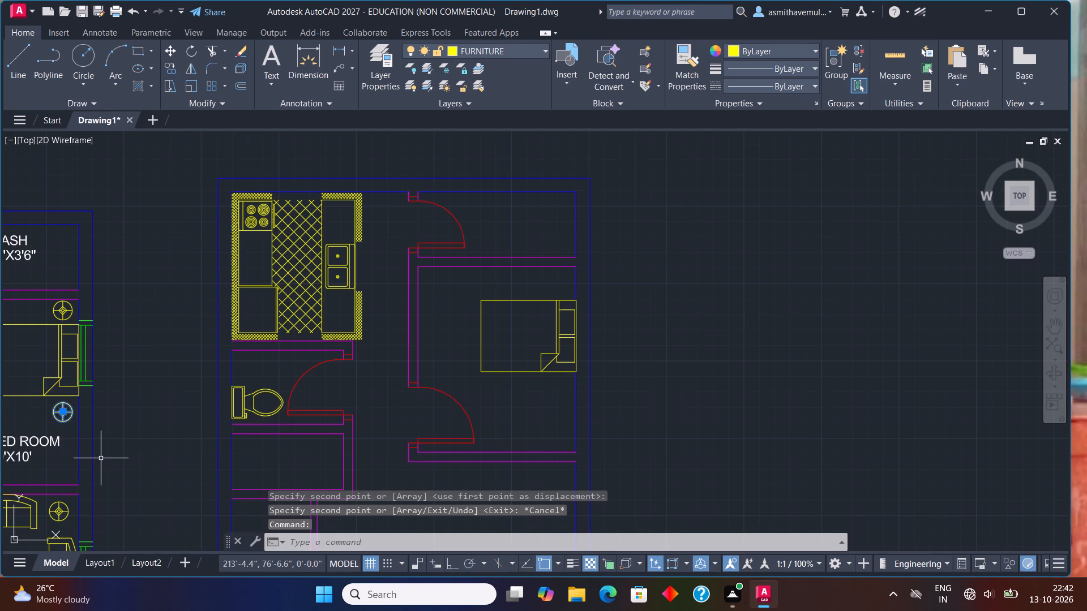
text(OPY)
key(Return)
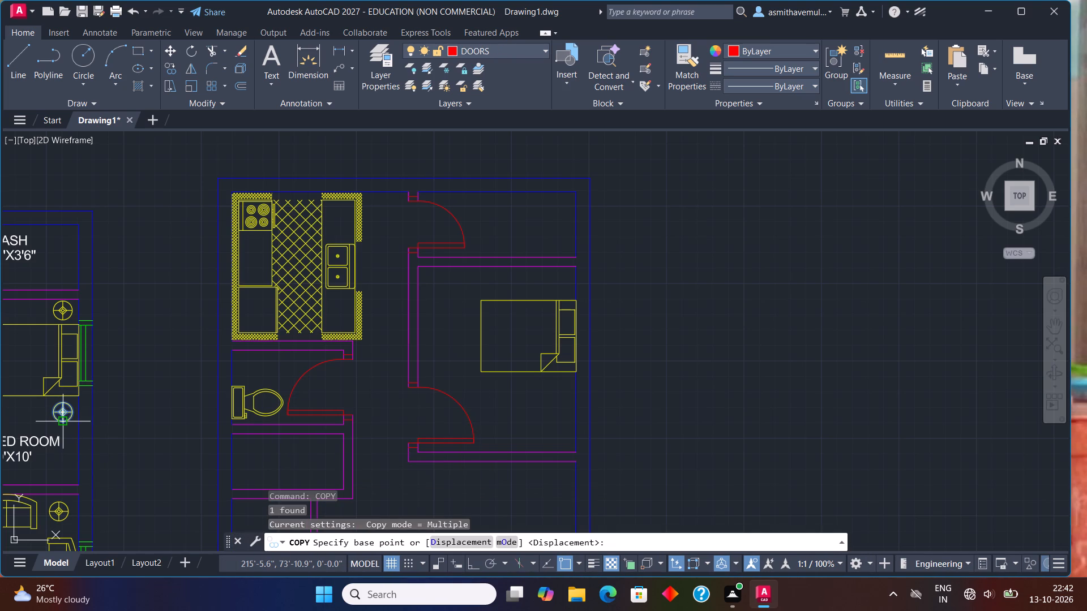
click(63, 414)
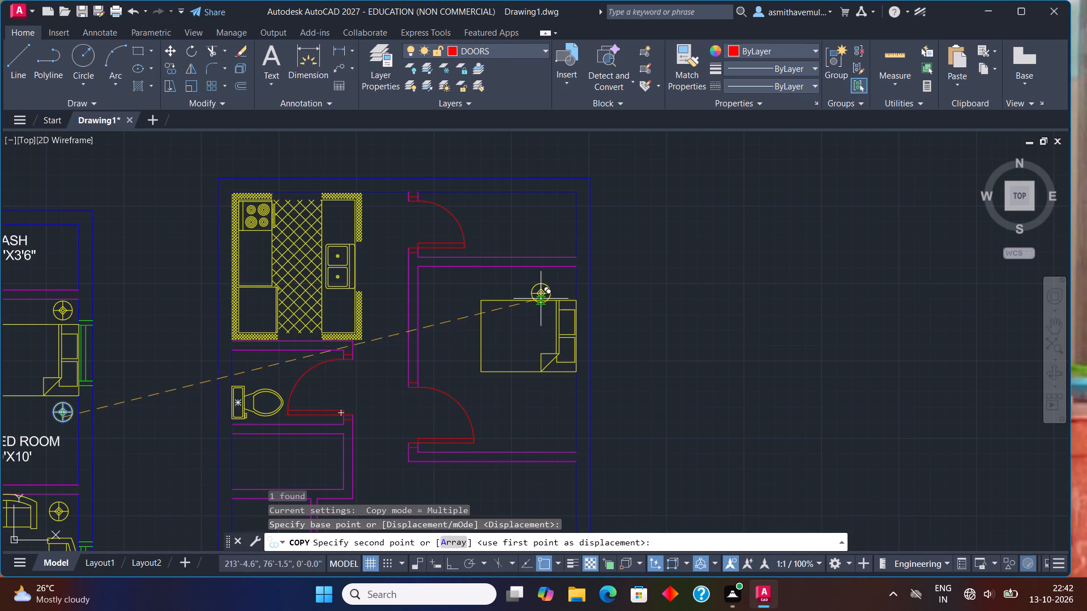
scroll(542, 298, up, 1)
click(571, 280)
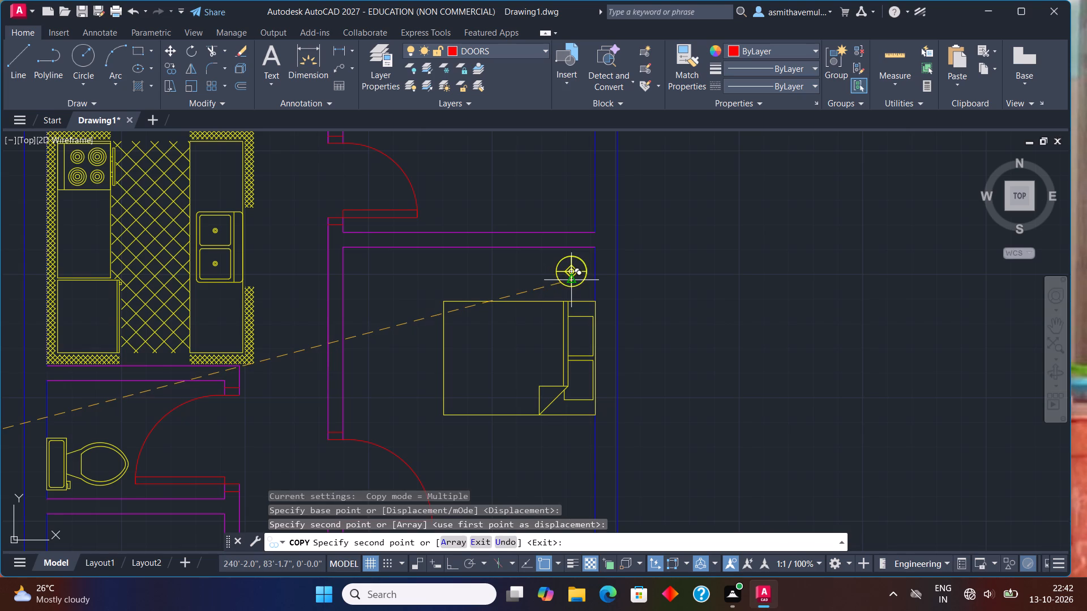
click(570, 451)
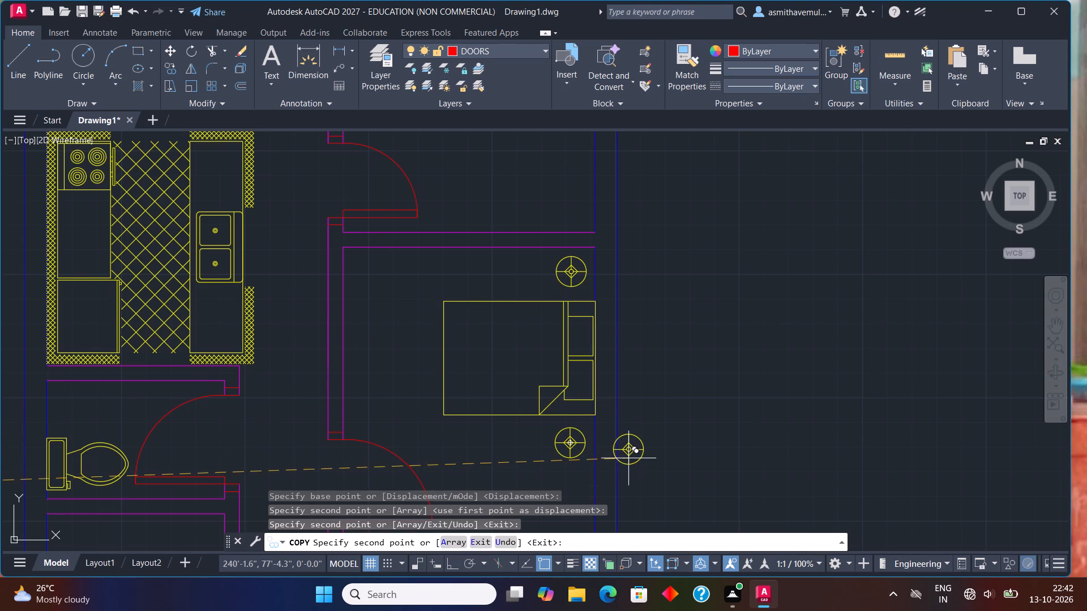
key(Escape)
Copy the living/dining sofas, coffee table, round side table and LIVING\DINING label into the second plan's living area, three-seater against the outer wall.
scroll(526, 367, down, 2)
middle_drag(487, 394, 536, 302)
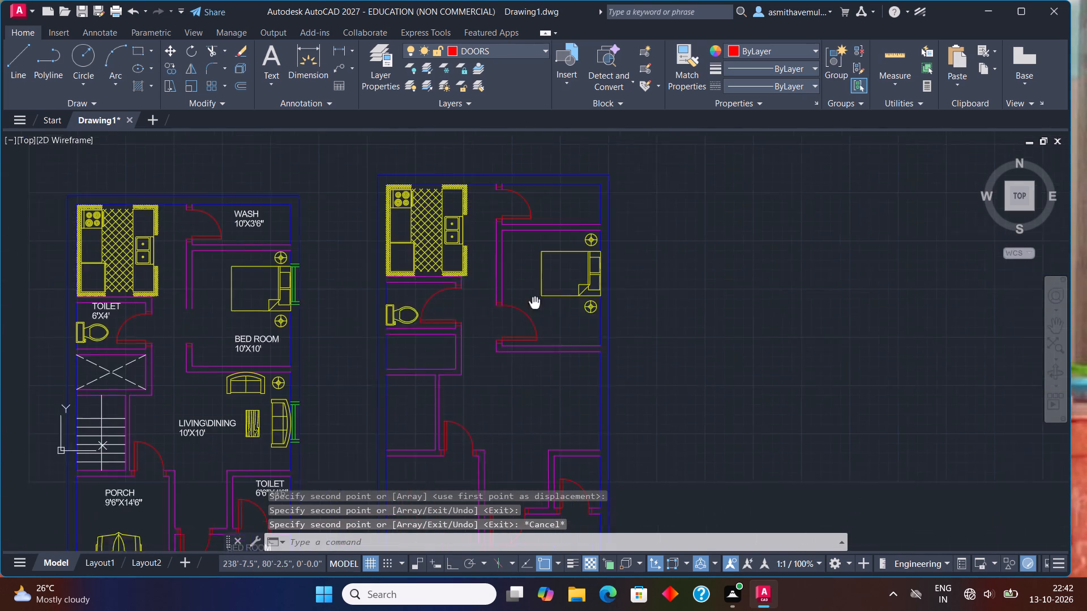
middle_drag(536, 302, 550, 277)
middle_drag(345, 362, 546, 323)
scroll(490, 343, up, 1)
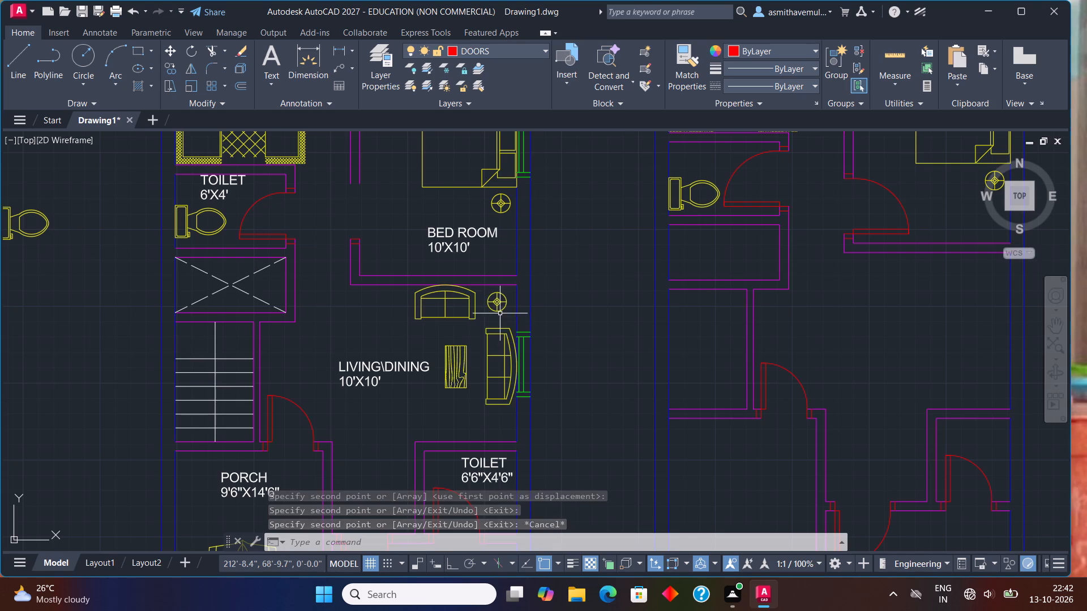
drag(500, 307, 490, 390)
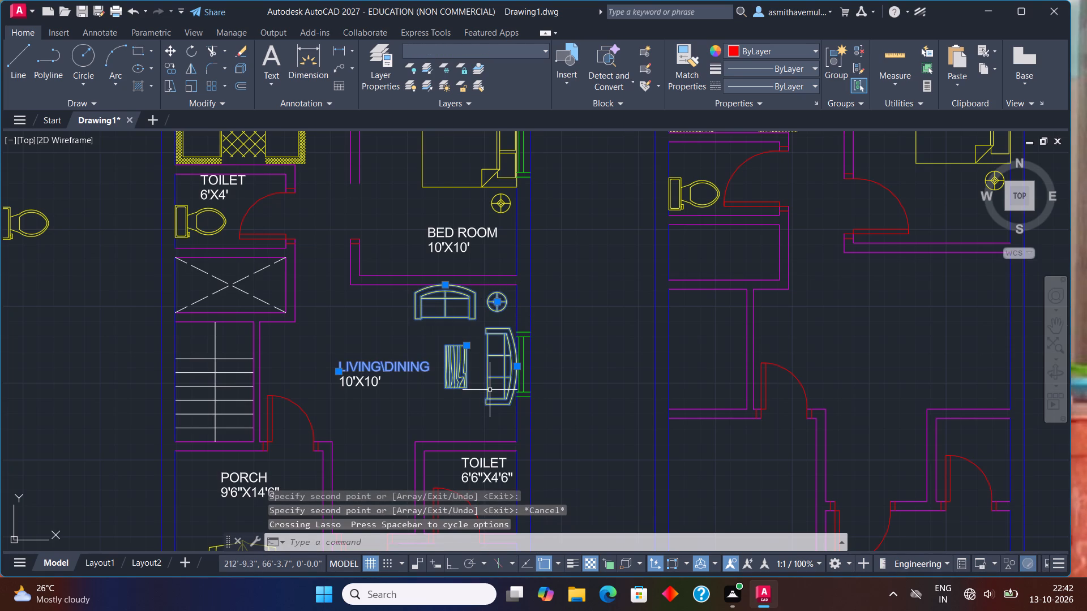
key(c)
key(o)
key(p)
key(y)
key(Return)
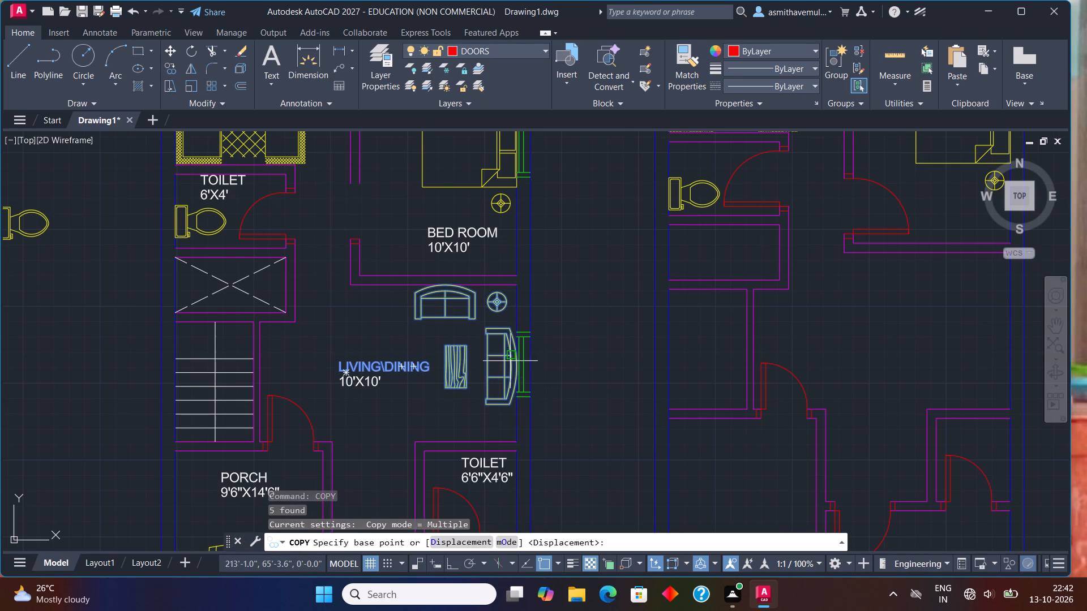
click(519, 360)
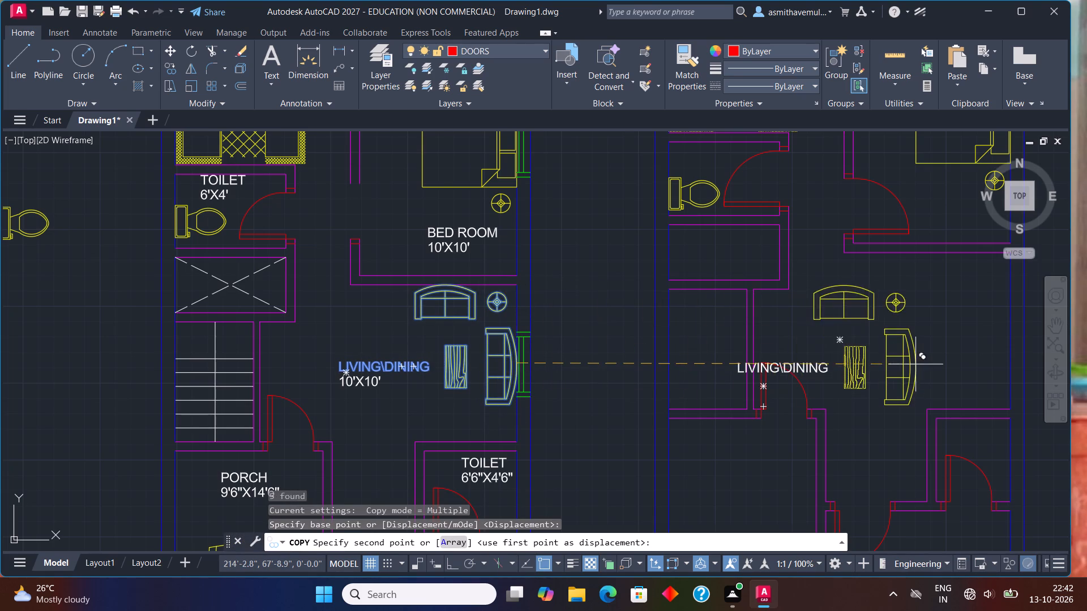
middle_drag(915, 364, 646, 396)
scroll(734, 375, up, 2)
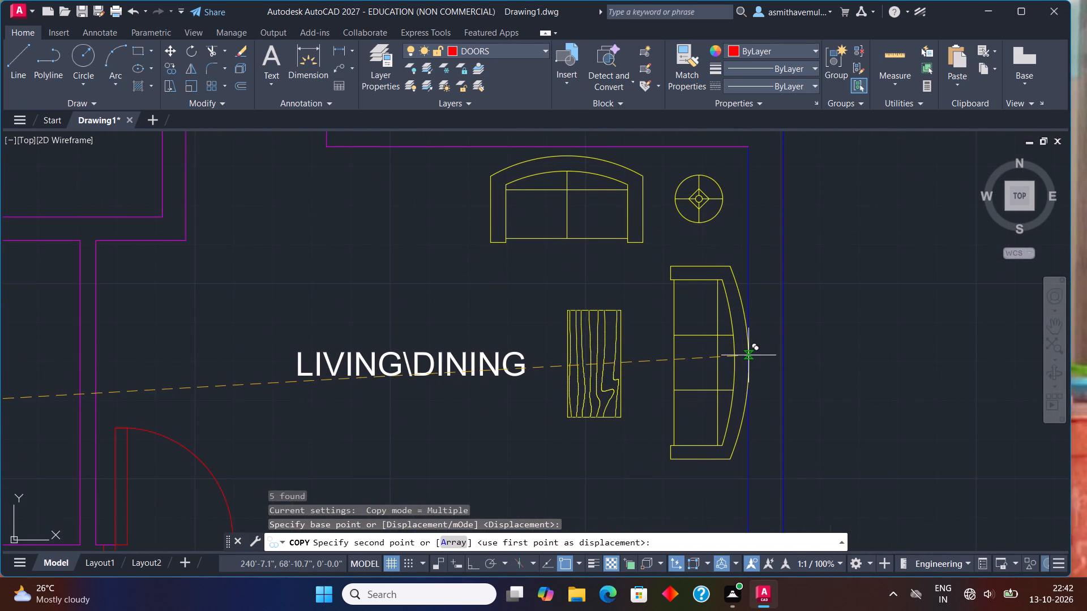
click(750, 349)
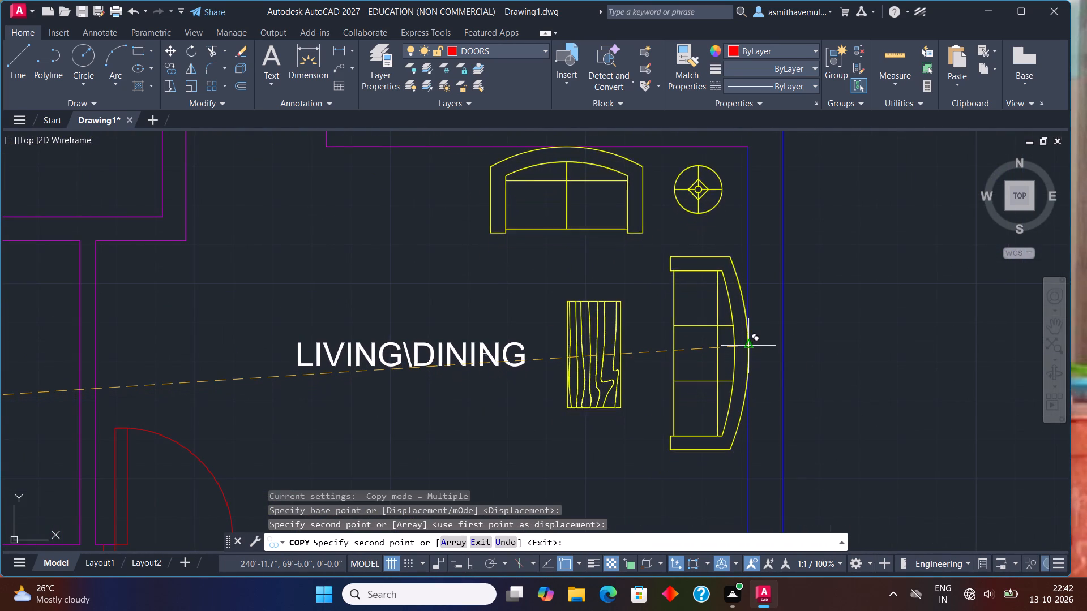
key(Escape)
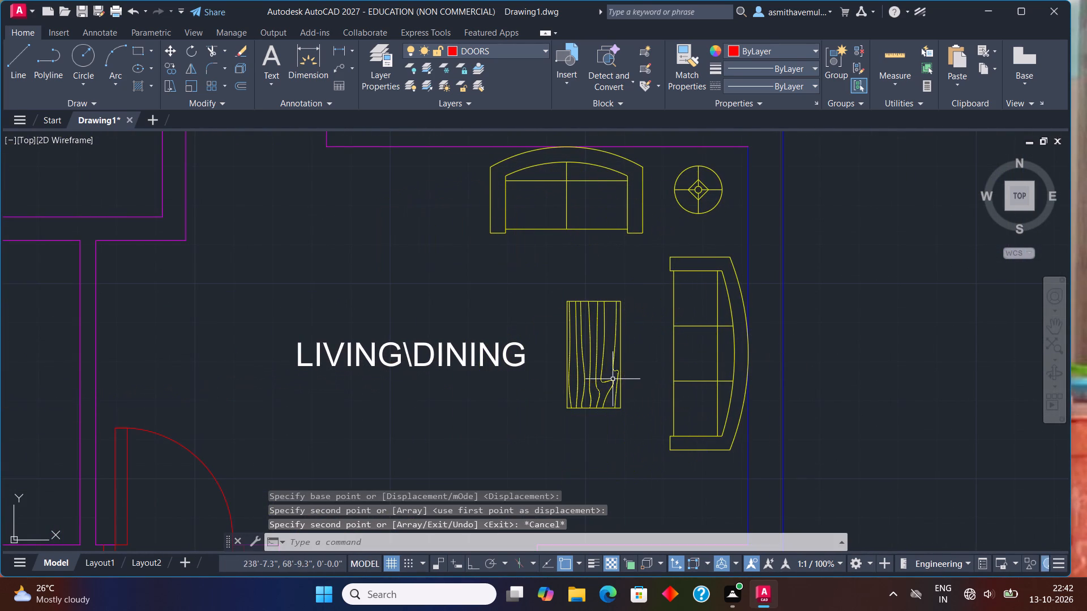
Delete the copied LIVING\DINING label from the second plan's living area.
scroll(574, 392, down, 2)
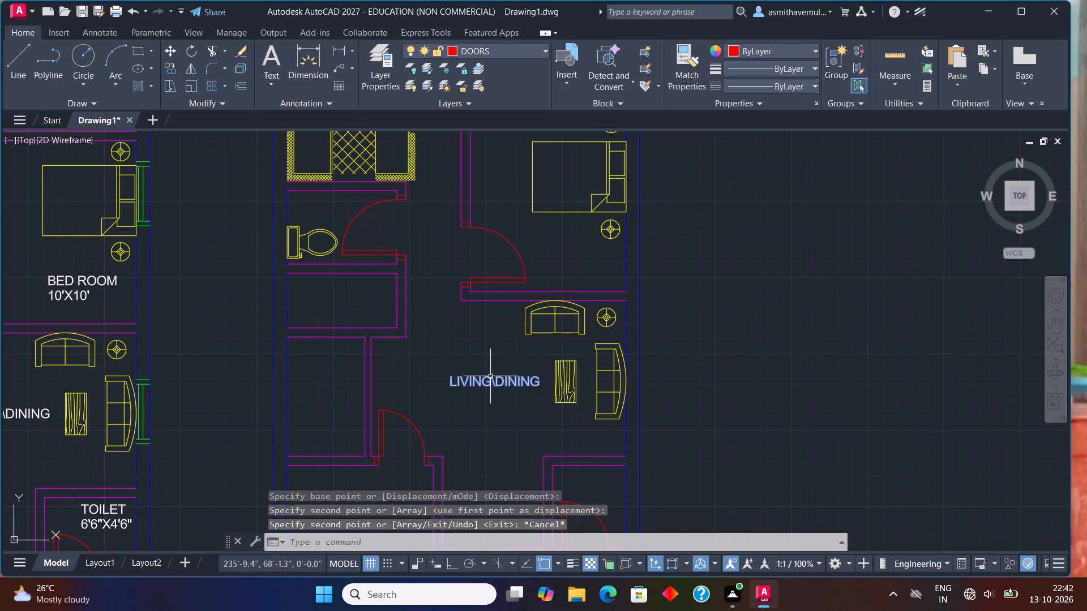
click(490, 375)
key(Delete)
Copy the bed and both round bedside tables from the furnished lower 10'X10' bedroom into the second plan's lower bedroom near the outer wall.
scroll(490, 376, down, 2)
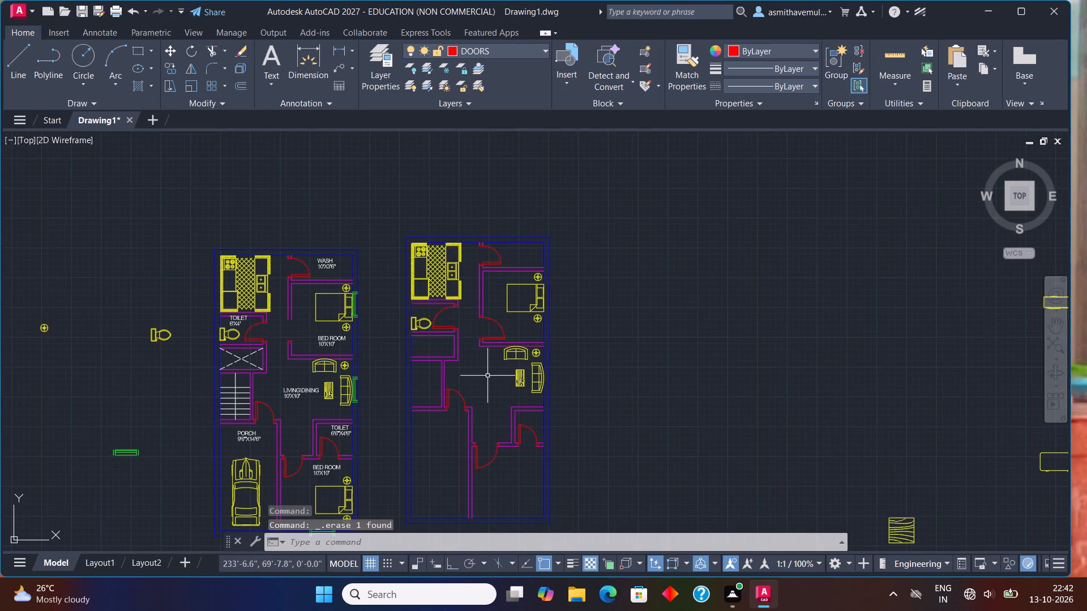
middle_drag(460, 401, 495, 324)
scroll(380, 389, up, 1)
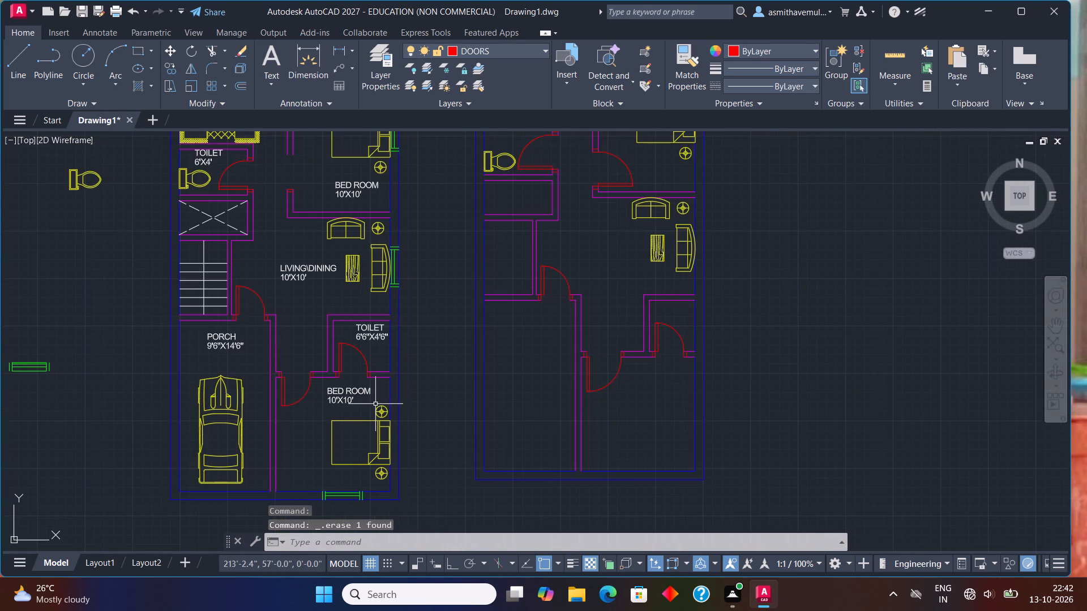
middle_drag(386, 387, 403, 334)
scroll(406, 372, up, 1)
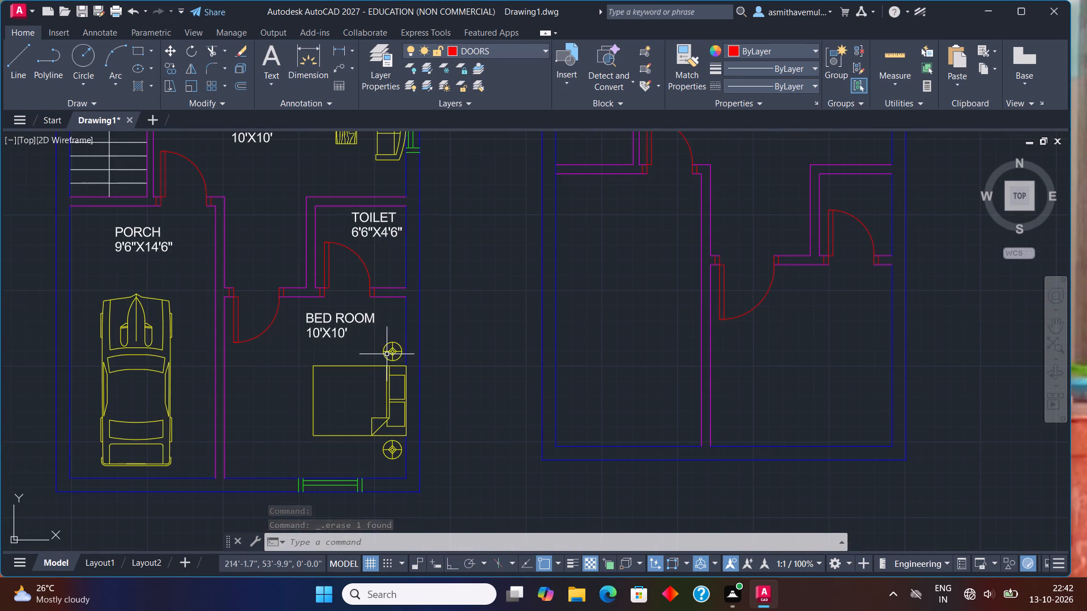
drag(387, 354, 374, 418)
click(379, 418)
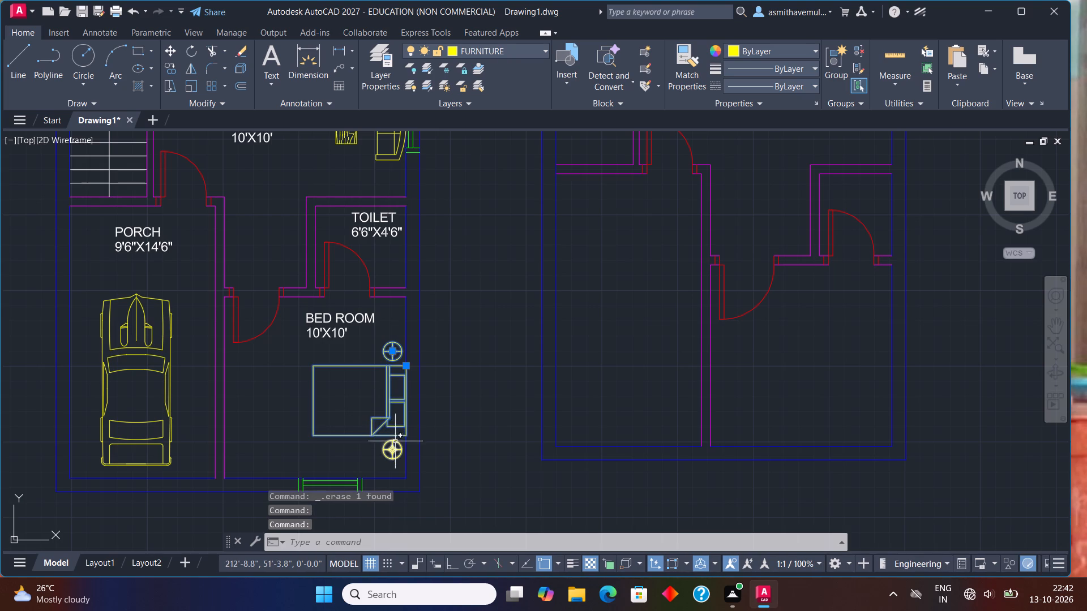
click(395, 445)
key(c)
key(o)
key(p)
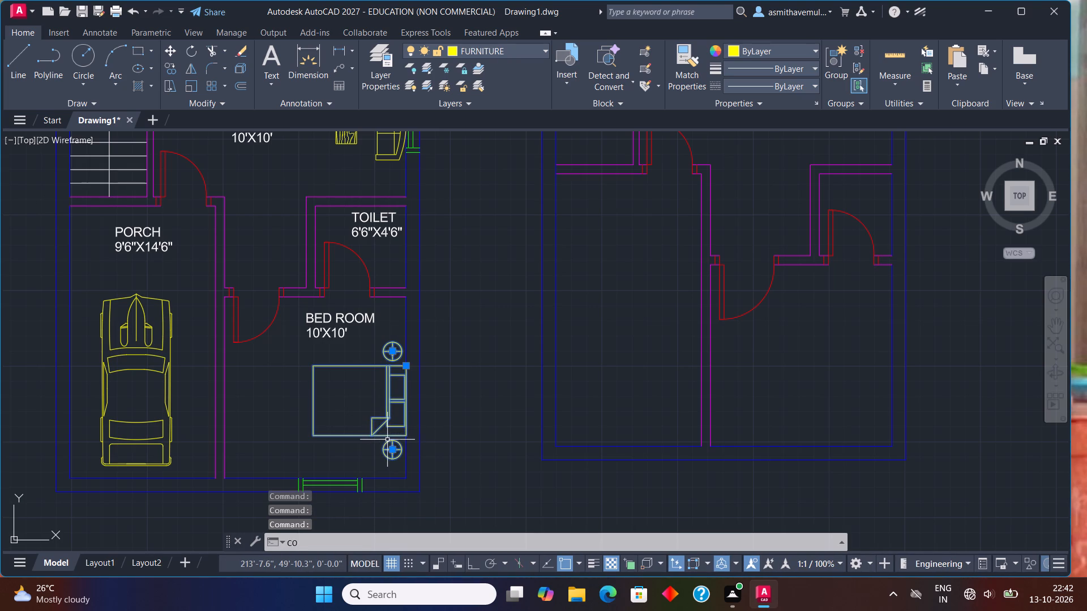
key(y)
key(Return)
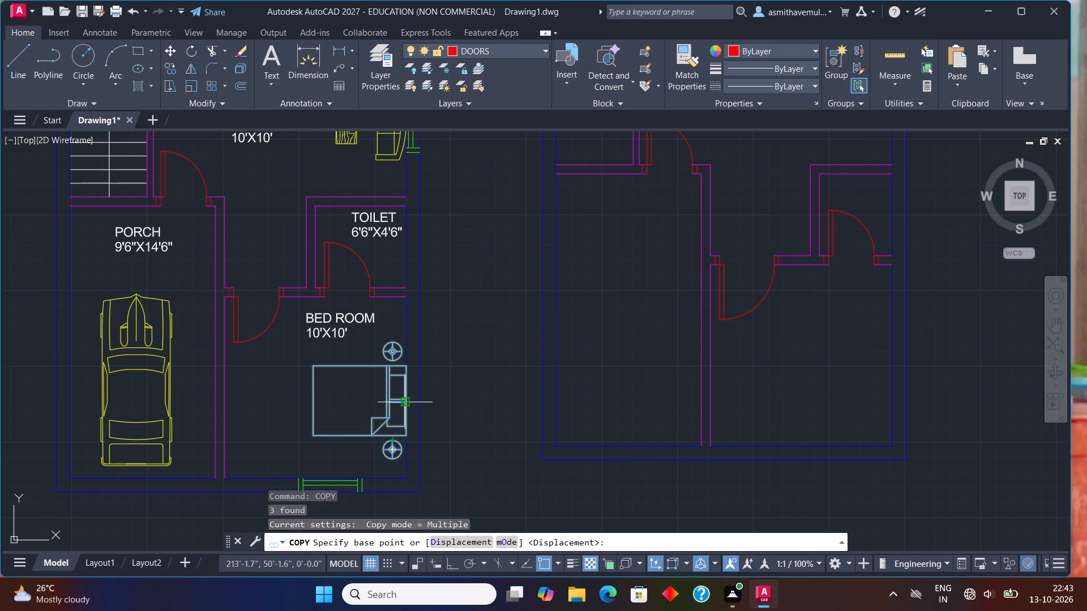
click(401, 404)
scroll(895, 373, up, 2)
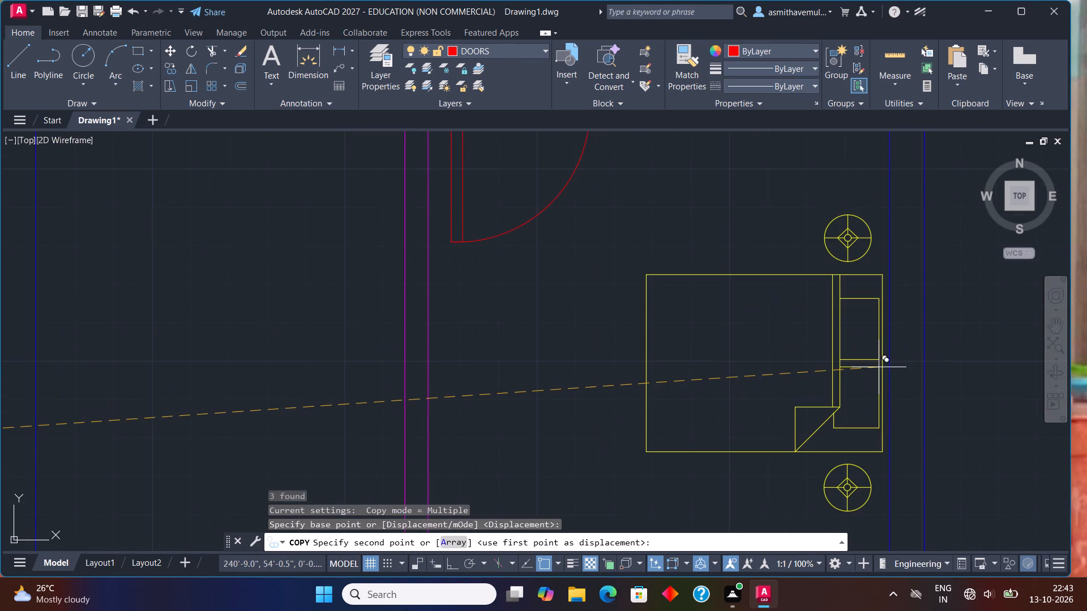
click(885, 364)
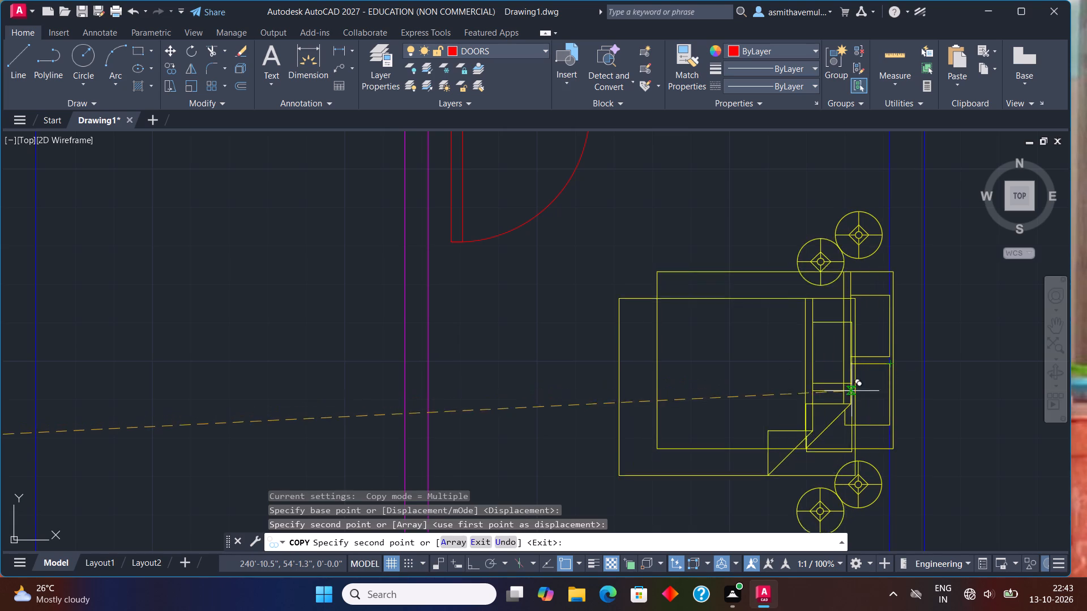
key(Escape)
Move the copied bed in the second plan's lower bedroom so its headboard sits flush with the outer wall's inner face.
scroll(858, 381, up, 2)
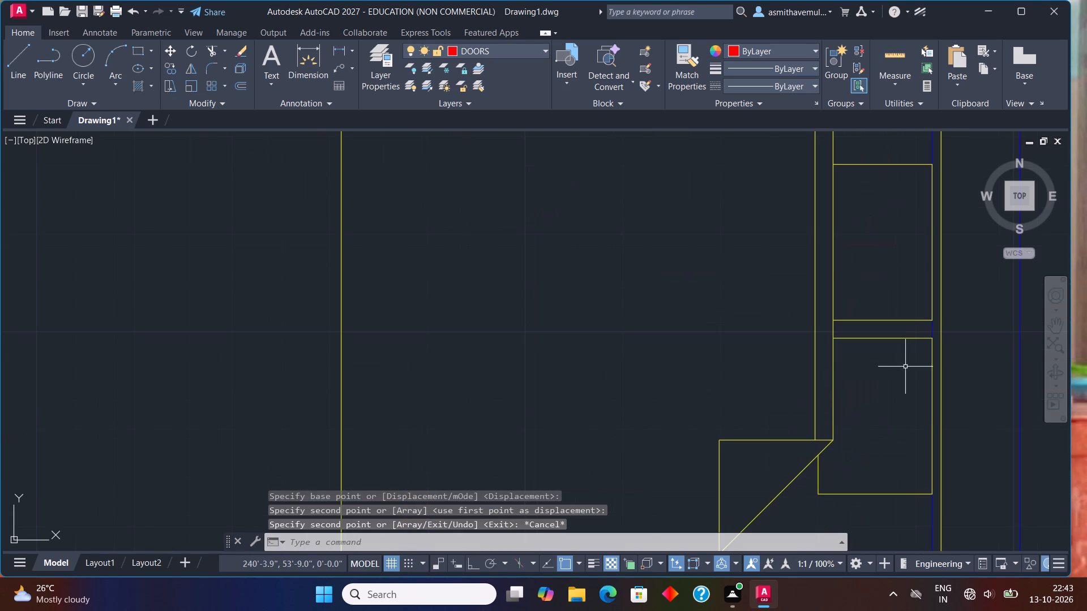
click(939, 342)
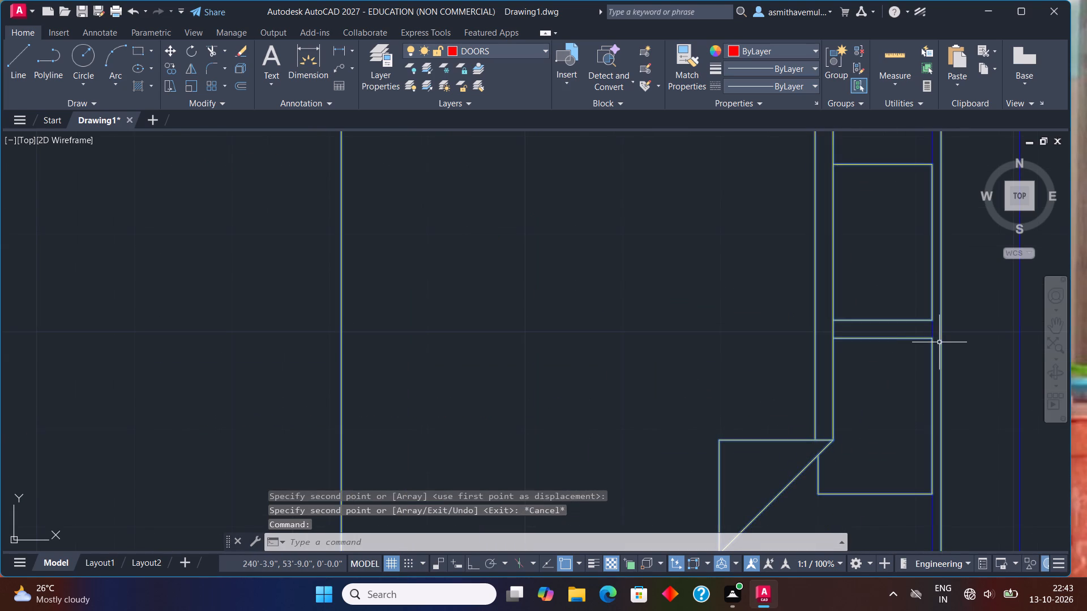
key(m)
key(Return)
click(940, 343)
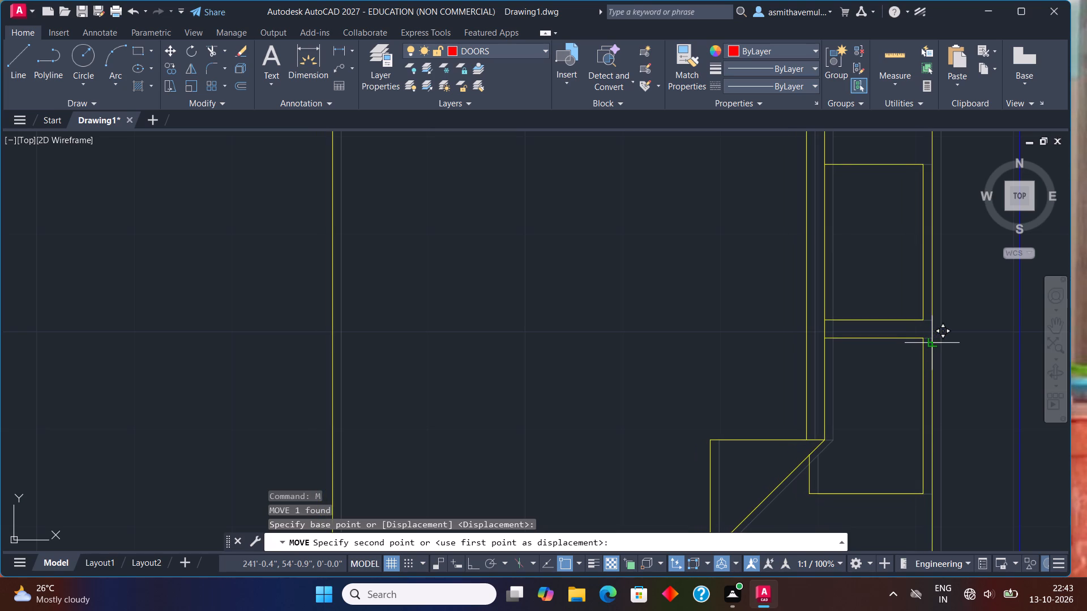
click(928, 345)
scroll(840, 365, down, 2)
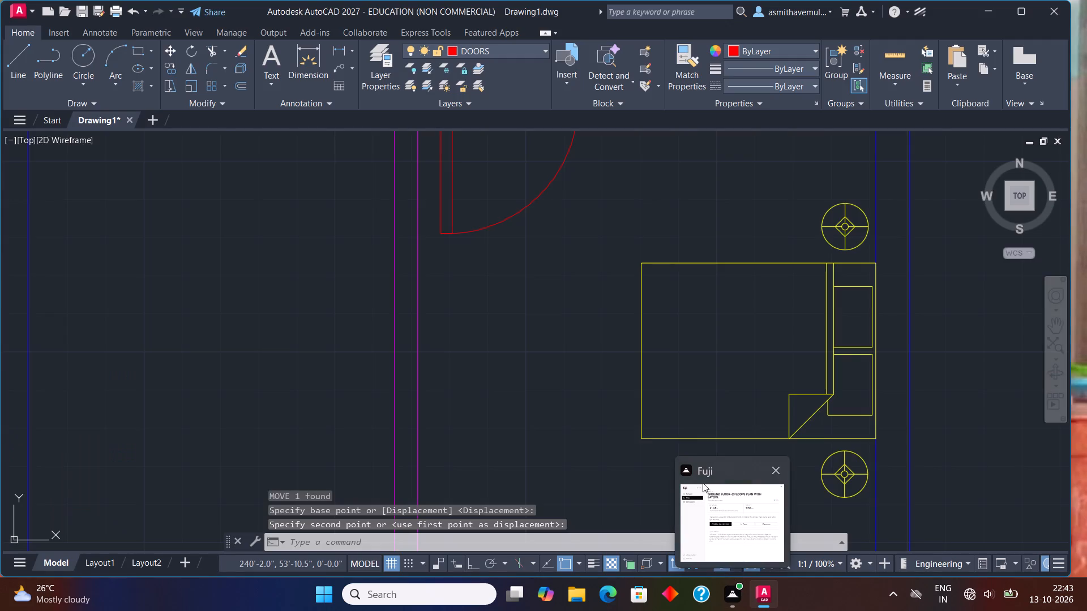
scroll(681, 431, down, 3)
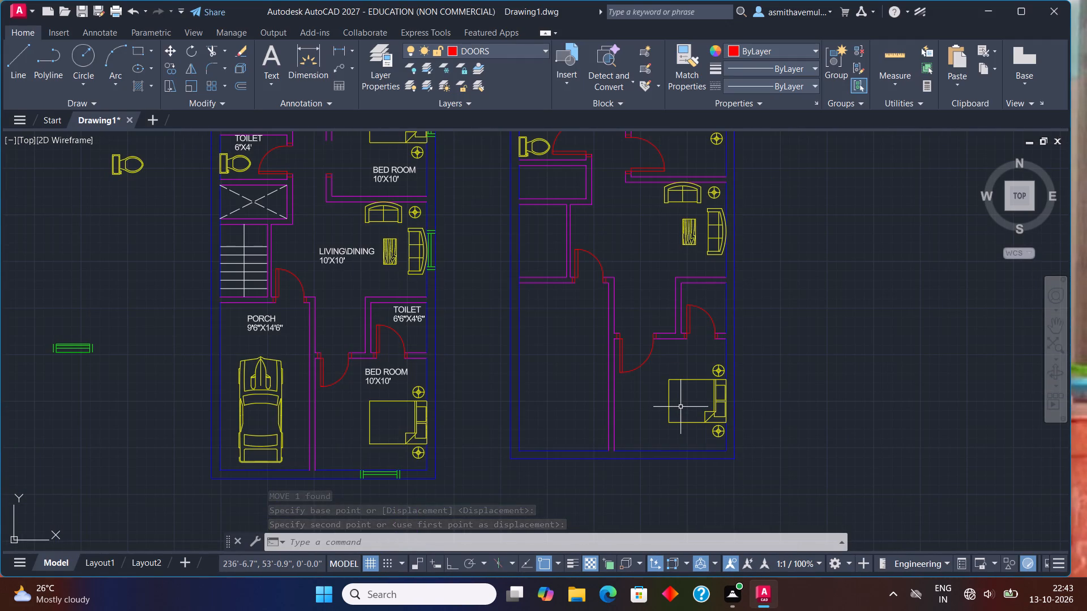
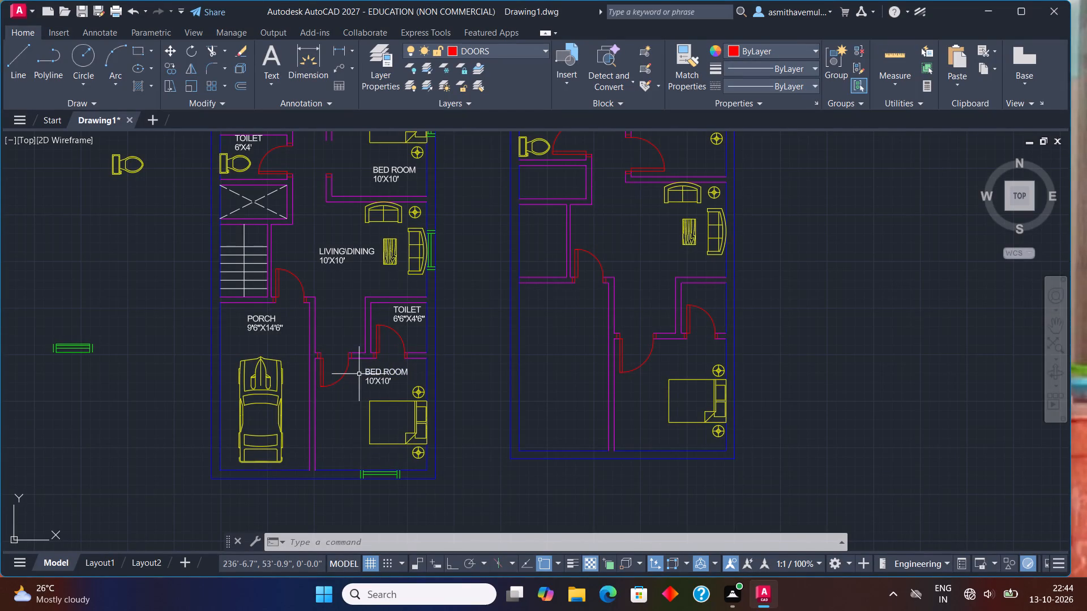
Copy the BED ROOM 10'X10' label from the completed plan's lower bedroom to just above the bed in the second plan's lower bedroom.
click(374, 372)
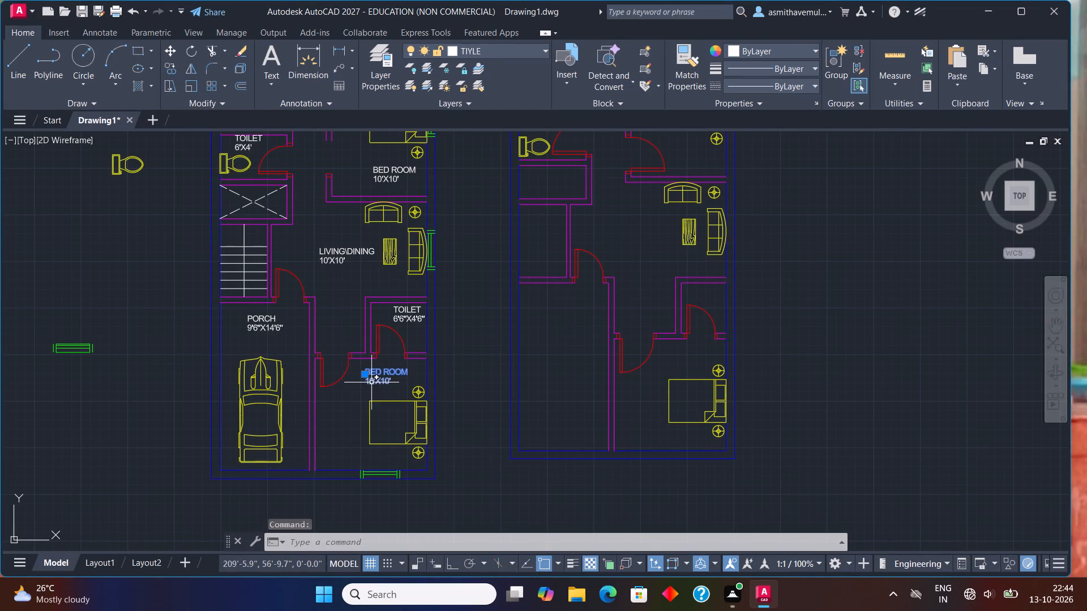
click(371, 383)
text(COPY)
key(Return)
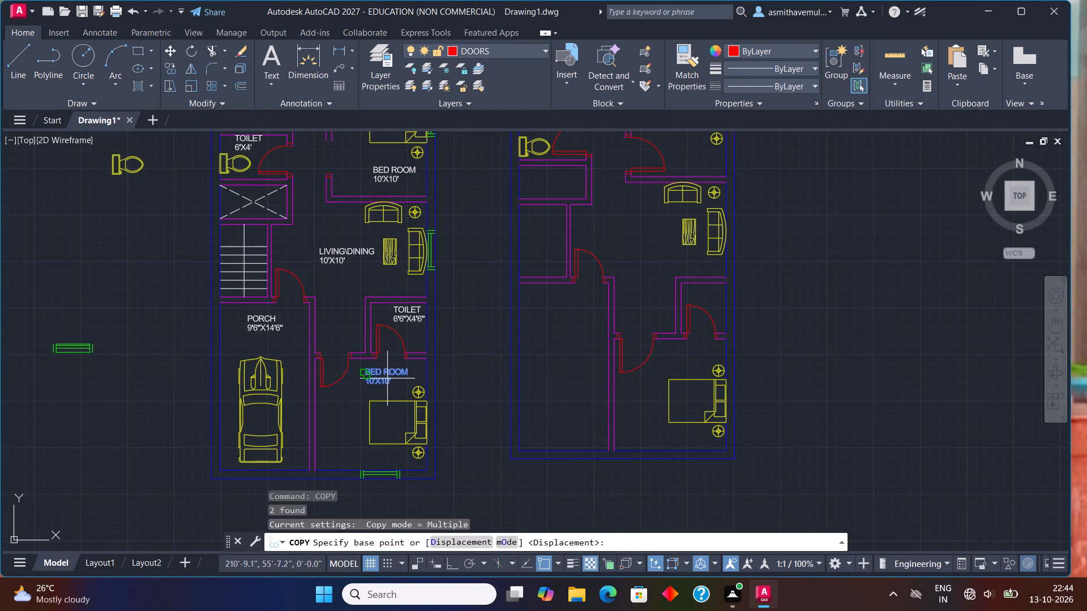
click(386, 378)
scroll(656, 364, up, 1)
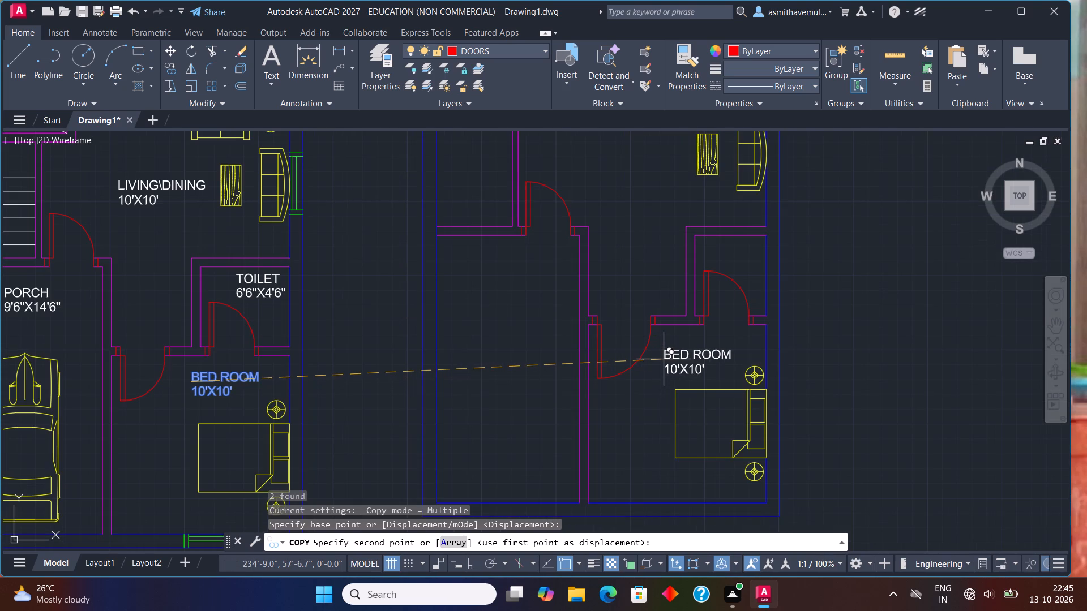
click(674, 355)
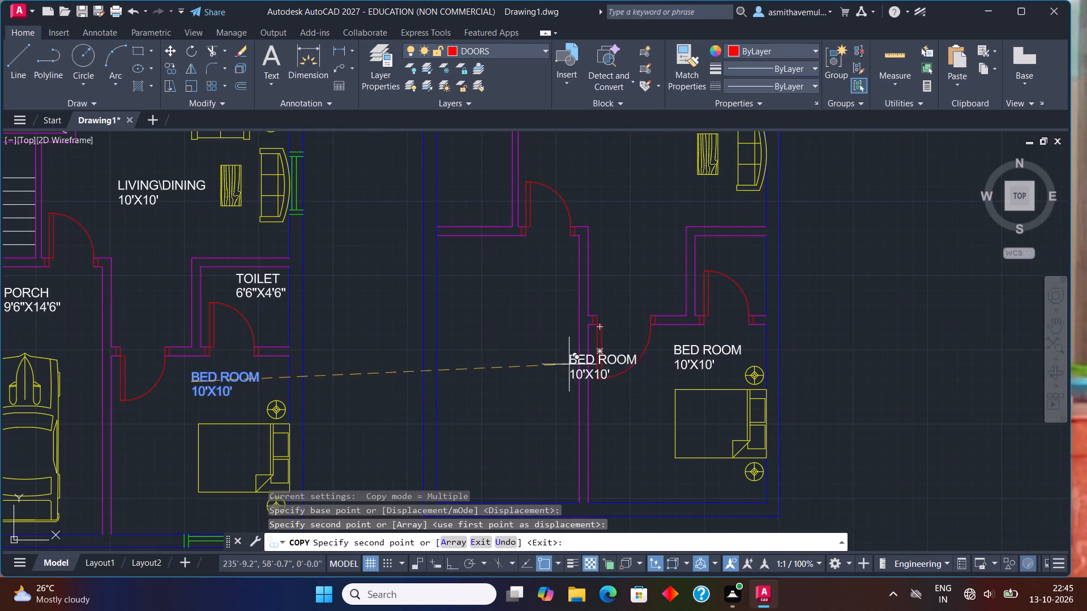
key(Escape)
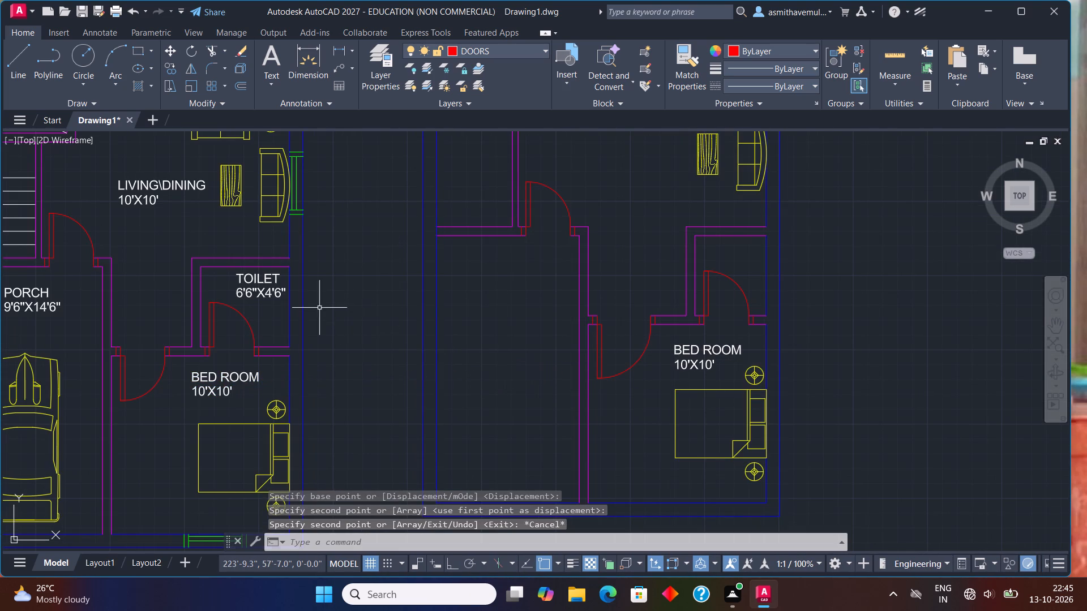
Copy the TOILET 6'6"X4'6" label from the completed plan's lower toilet into the second plan's matching toilet, above the door swing.
click(273, 283)
click(269, 289)
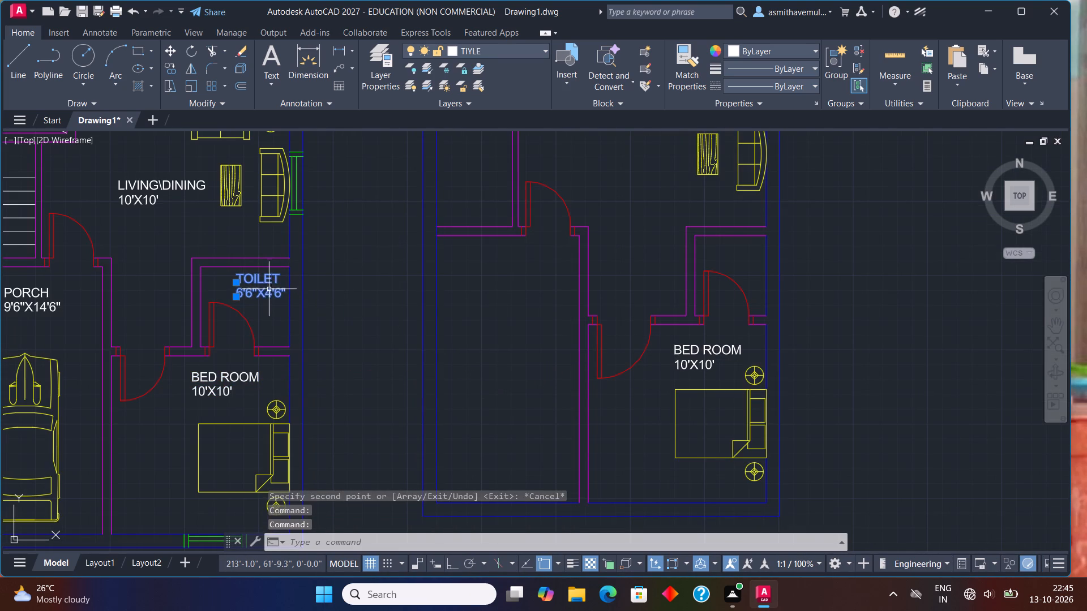
text(COPY)
key(Return)
click(266, 288)
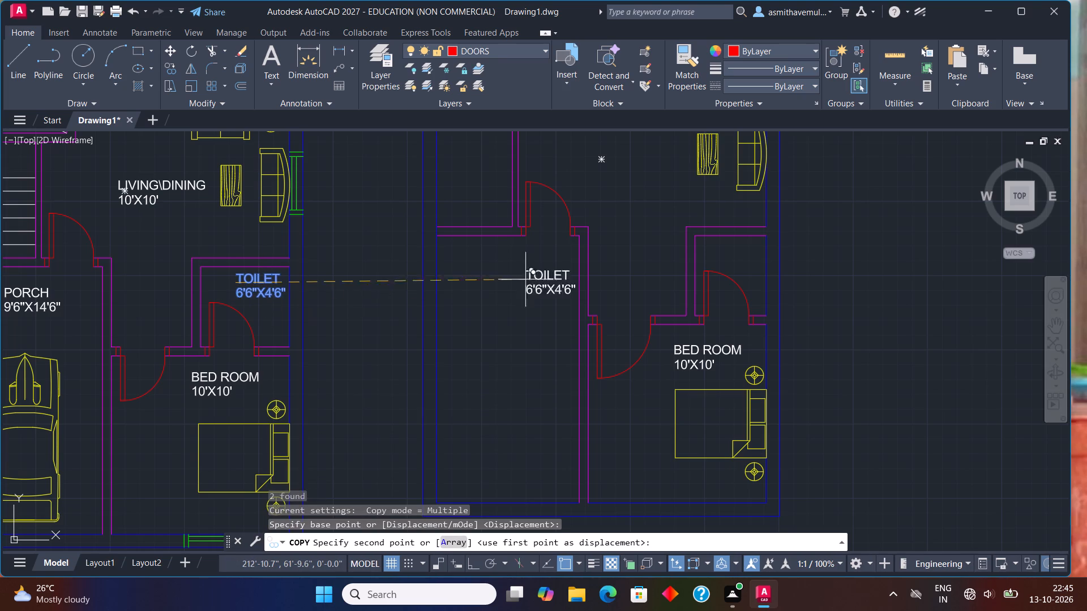
scroll(705, 246, up, 1)
click(714, 252)
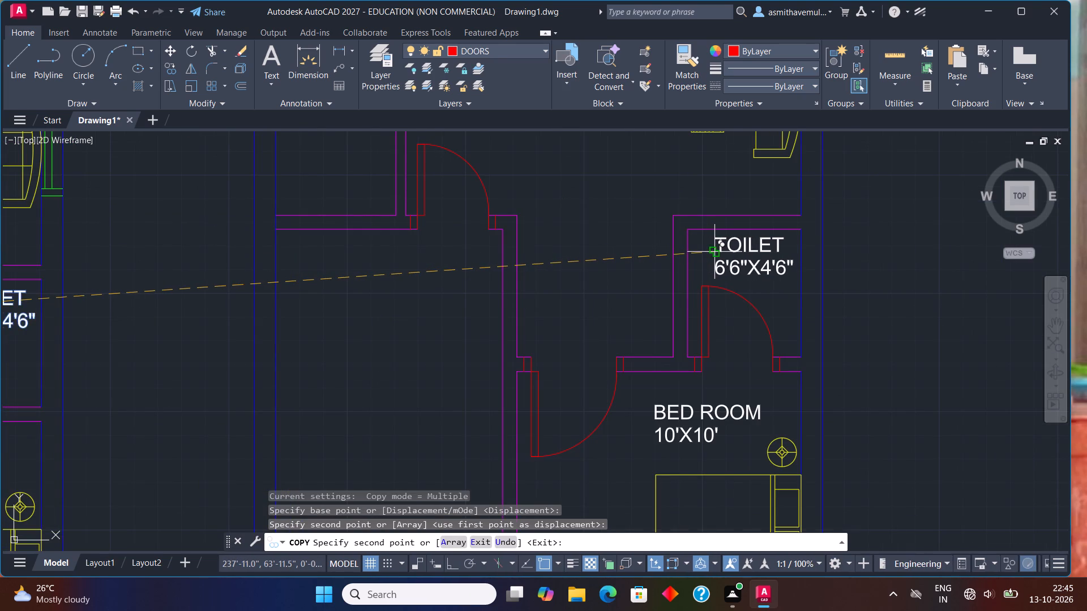
key(Escape)
Copy the LIVING\DINING 10'X10' label into the second plan's living area, beside the coffee table.
scroll(582, 289, down, 2)
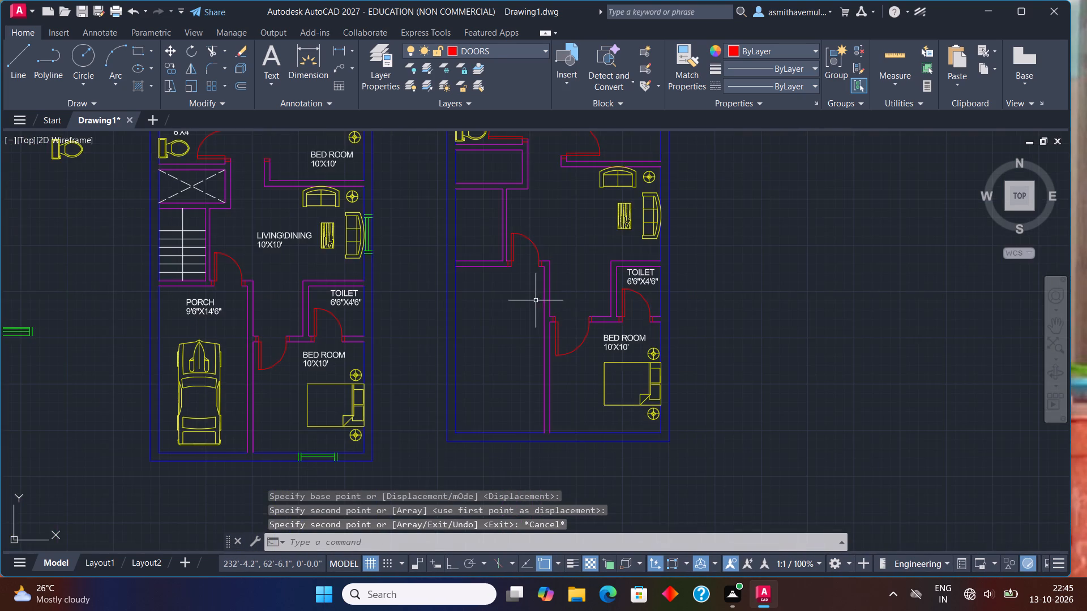
middle_drag(536, 300, 620, 342)
click(382, 279)
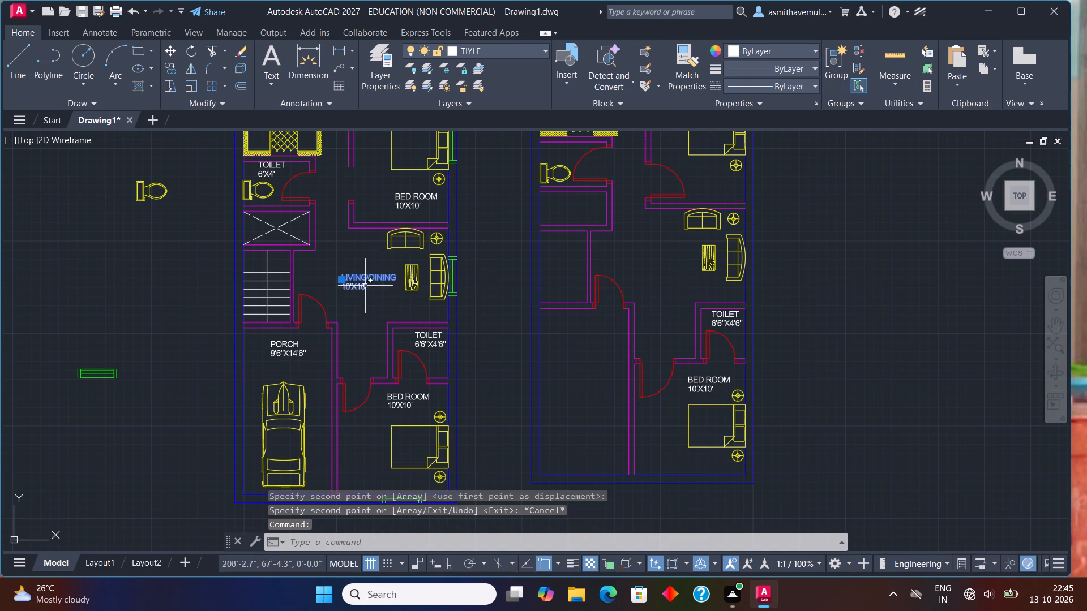
click(360, 289)
key(c)
key(o)
text(PY)
key(Return)
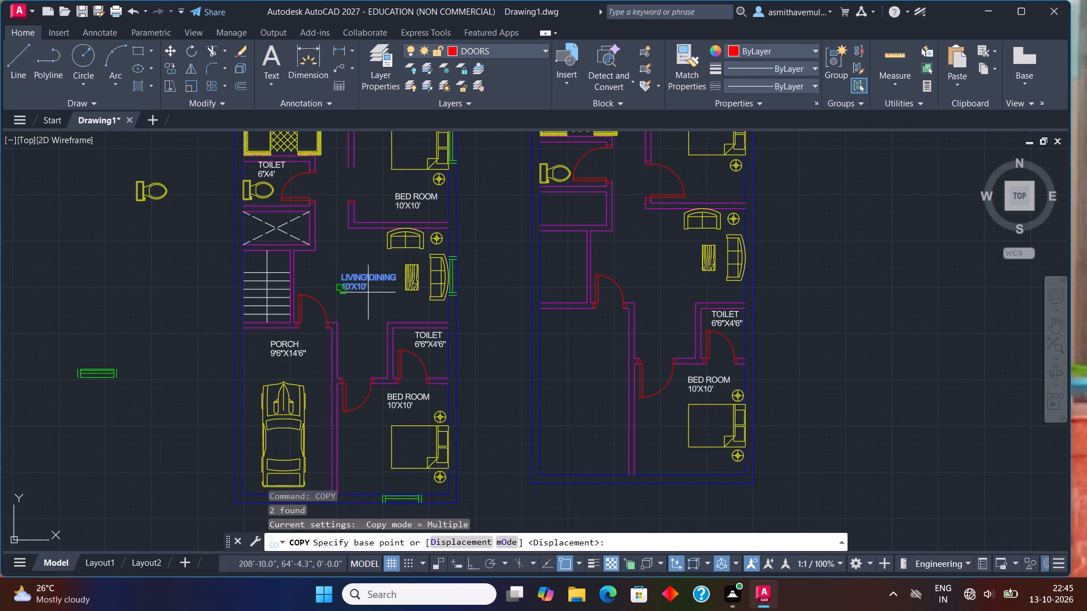
click(359, 282)
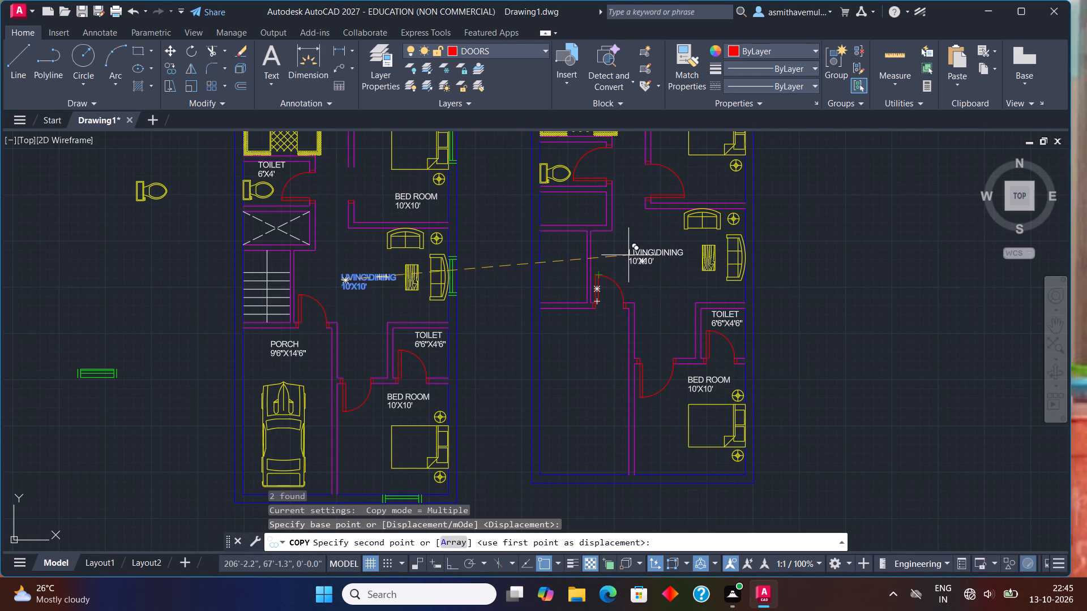
scroll(628, 255, up, 1)
click(628, 255)
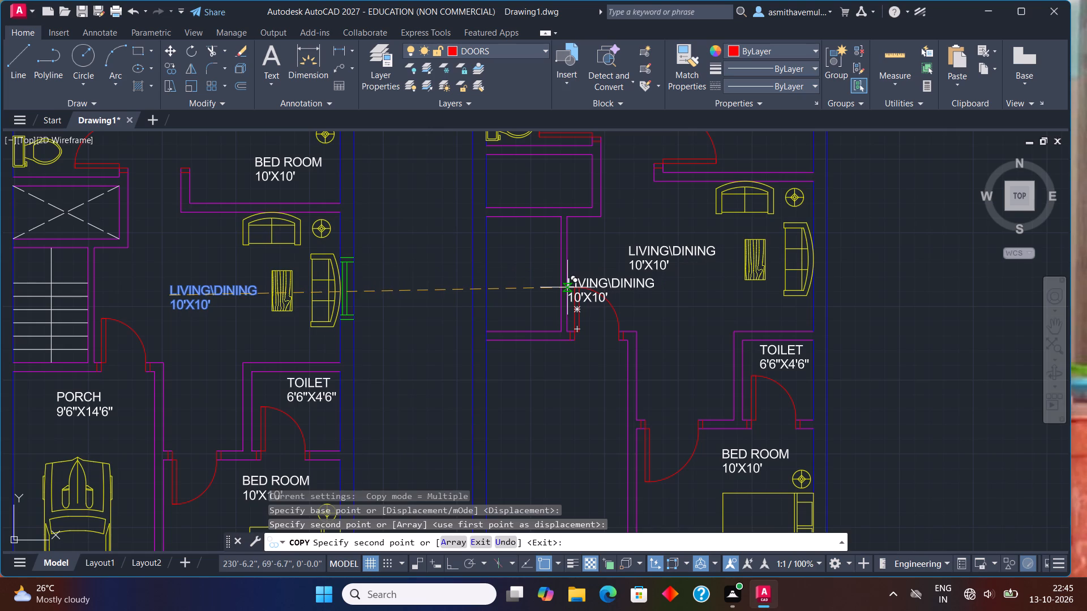
key(Escape)
Copy the upper bedroom's BED ROOM 10'X10' label into the second plan's upper bedroom, below the bed.
scroll(554, 281, down, 2)
middle_drag(551, 280, 562, 351)
scroll(475, 331, up, 1)
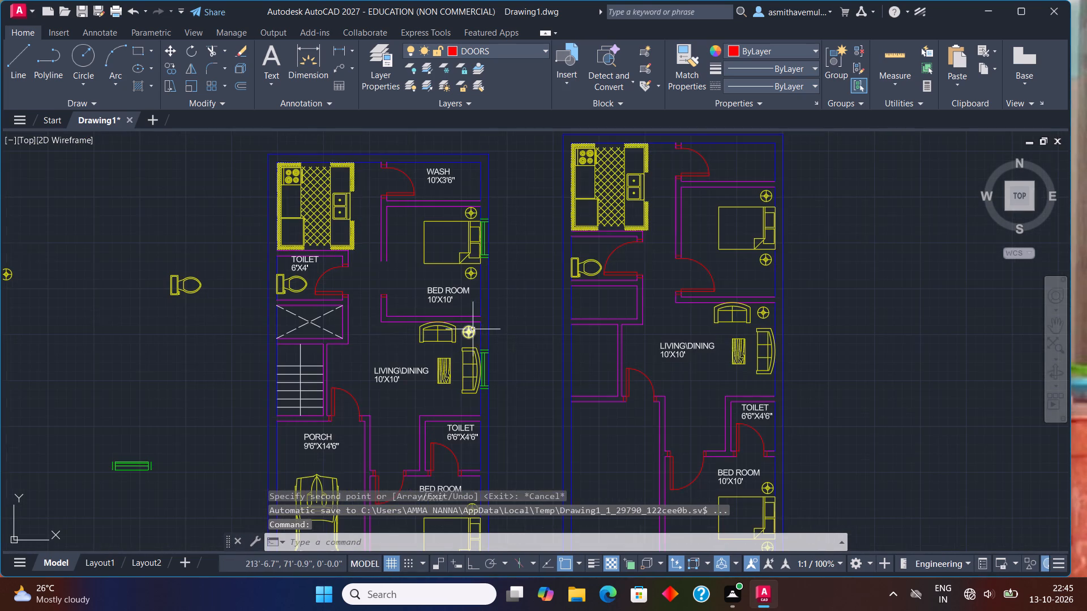
click(448, 300)
click(450, 292)
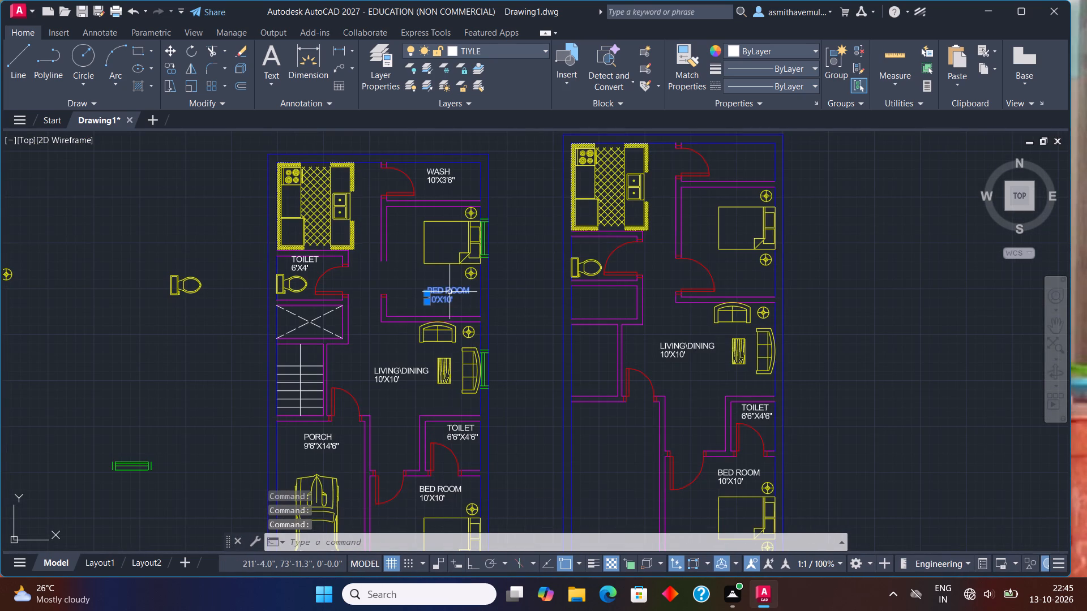
text(COPY)
key(Return)
click(445, 290)
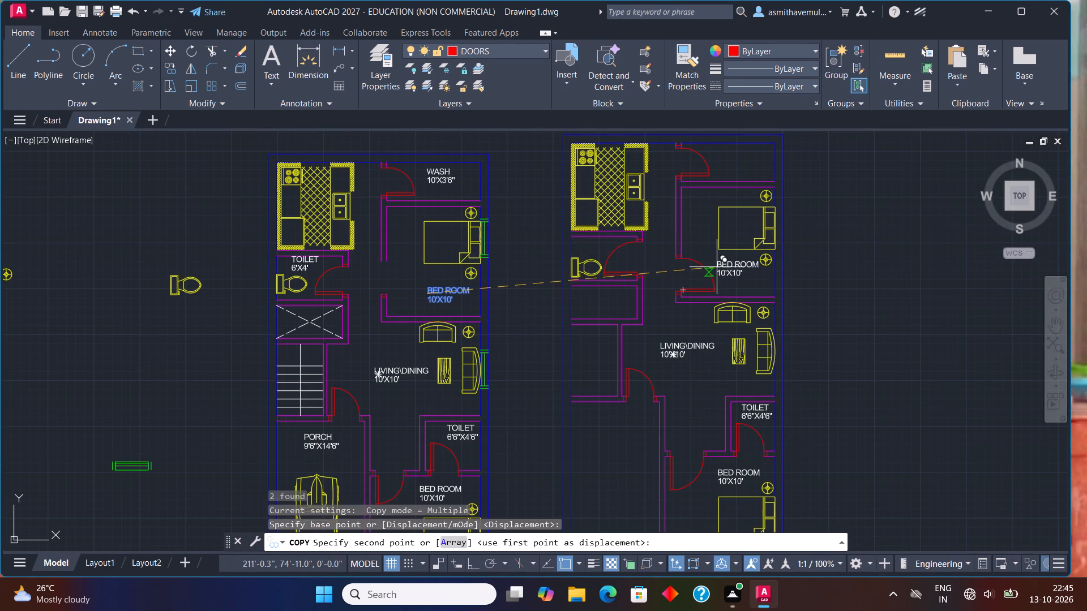
scroll(717, 267, up, 1)
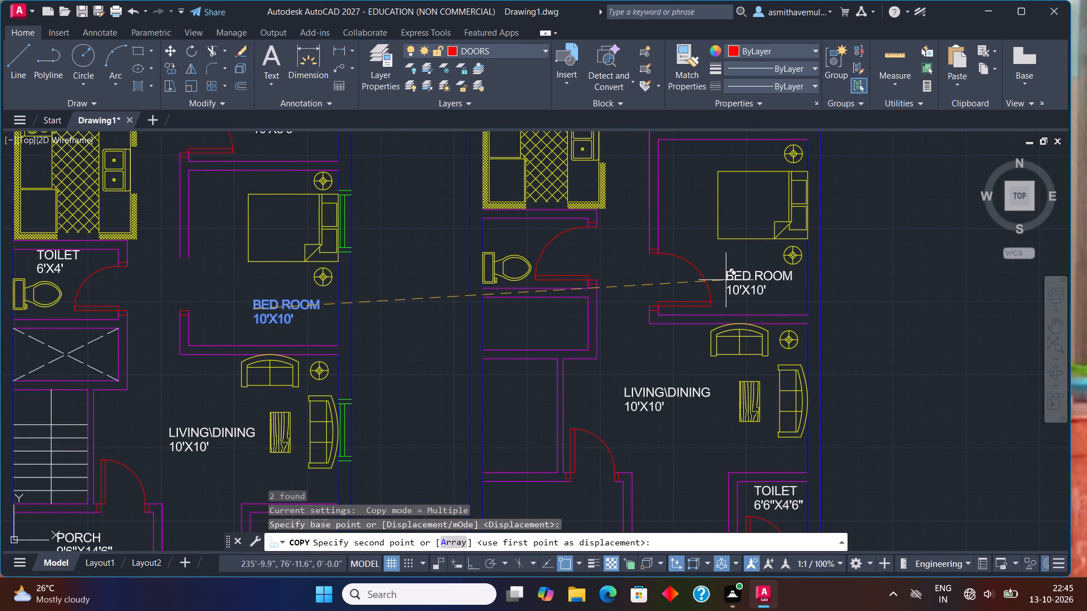
click(726, 280)
key(Escape)
Copy the WASH 10'X3'6" label from the completed plan into the second plan's wash area above the upper bedroom.
scroll(655, 312, down, 1)
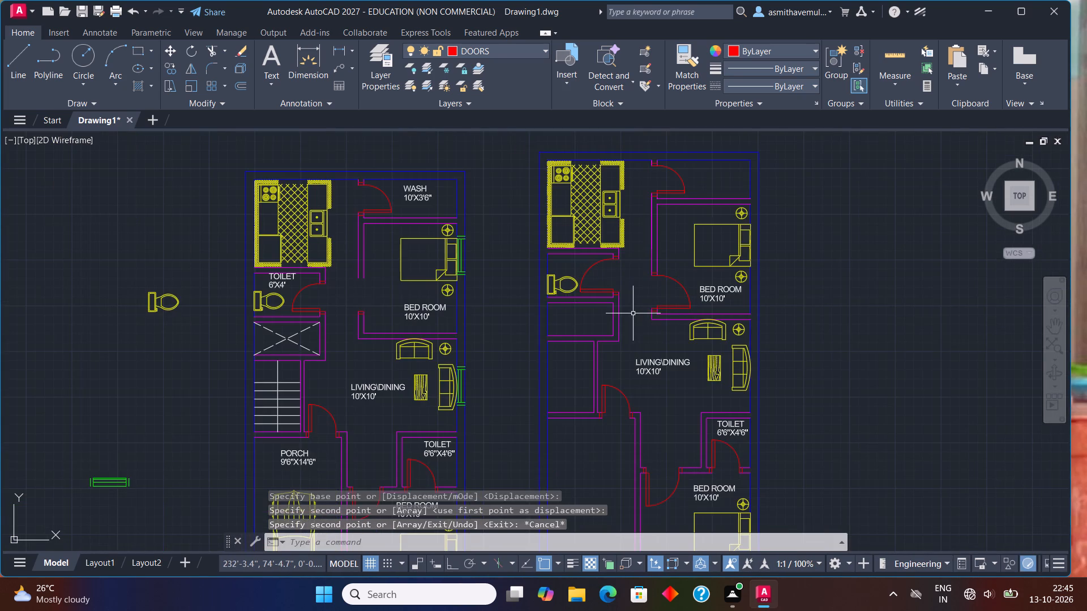
middle_drag(633, 313, 661, 373)
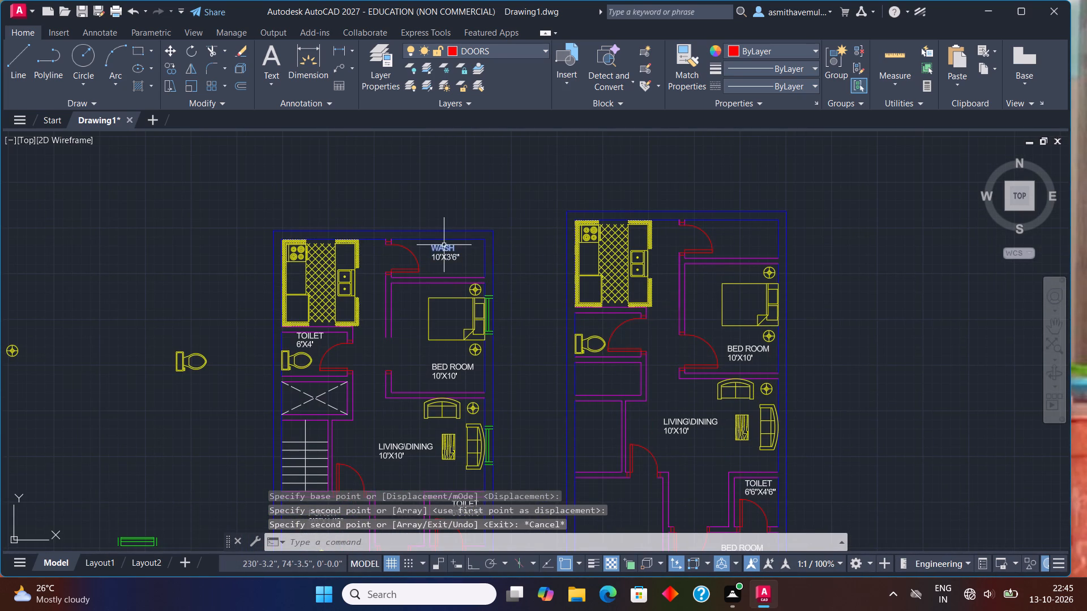
click(444, 245)
click(447, 254)
key(c)
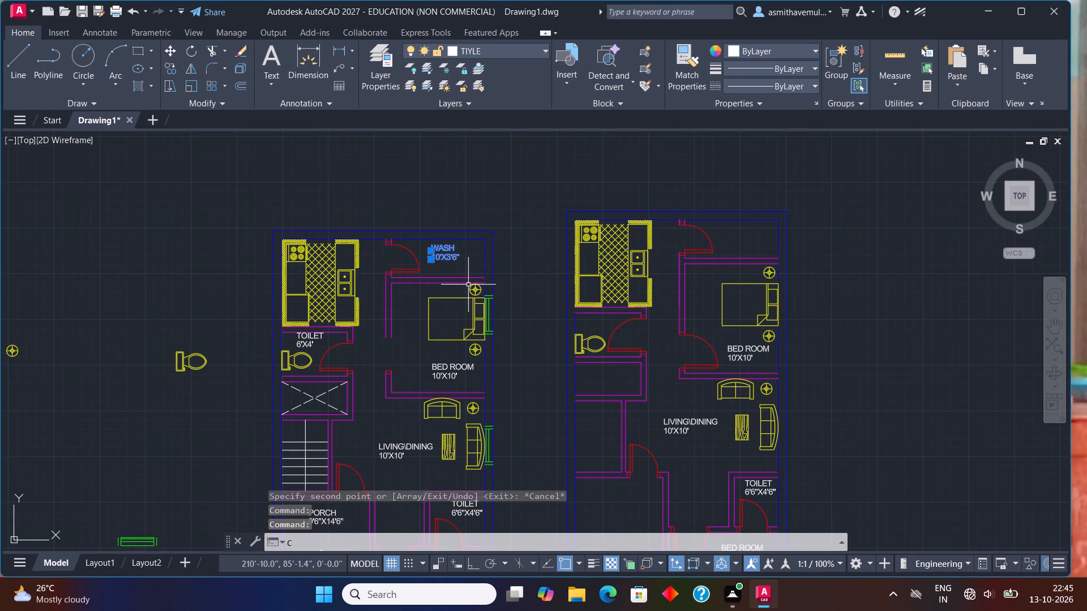
text(OPY)
key(Return)
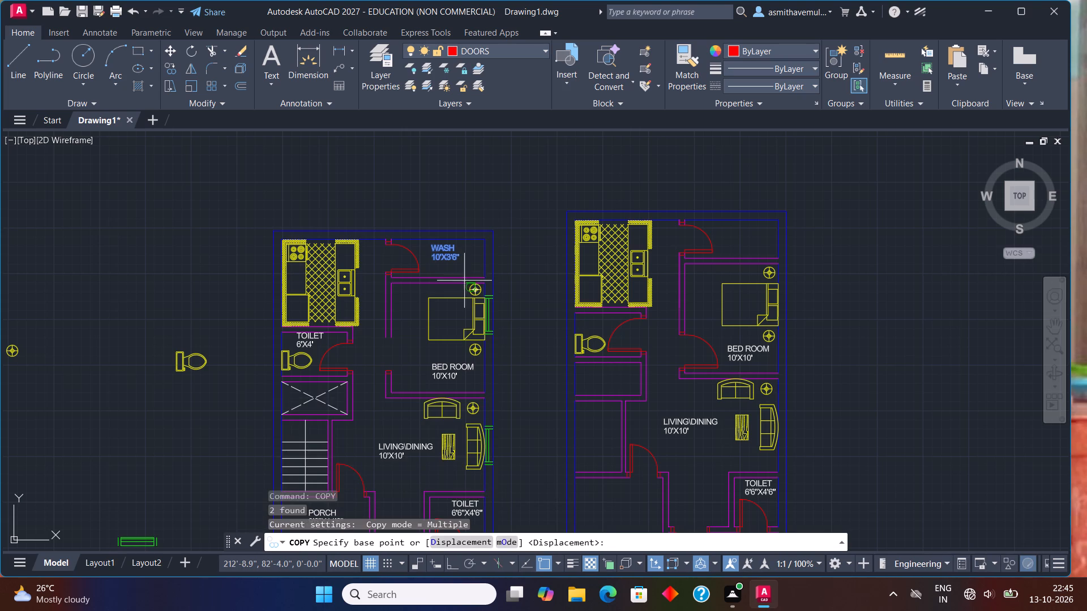
click(446, 253)
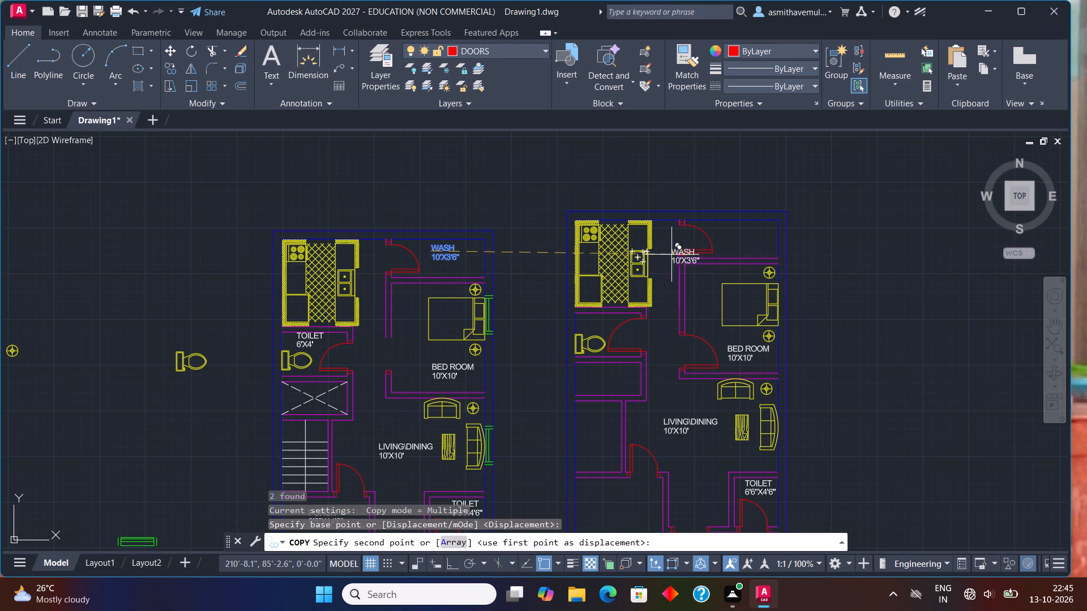
click(735, 234)
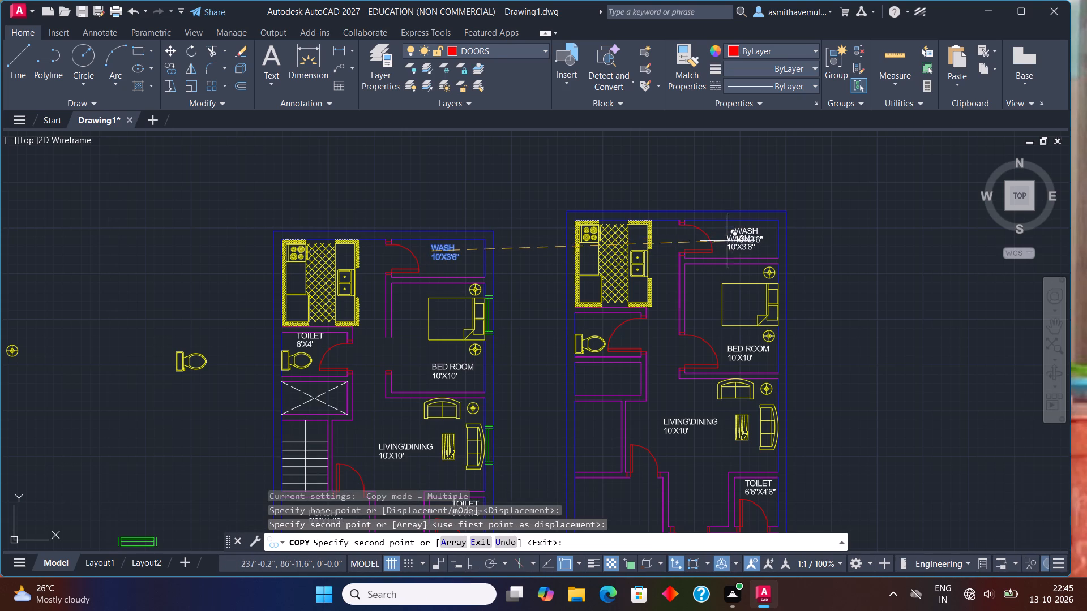
key(Escape)
Copy the staircase treads and centre line into the second plan's stairwell, placing the centre line's upper end on the wall's midpoint.
middle_drag(557, 317, 571, 296)
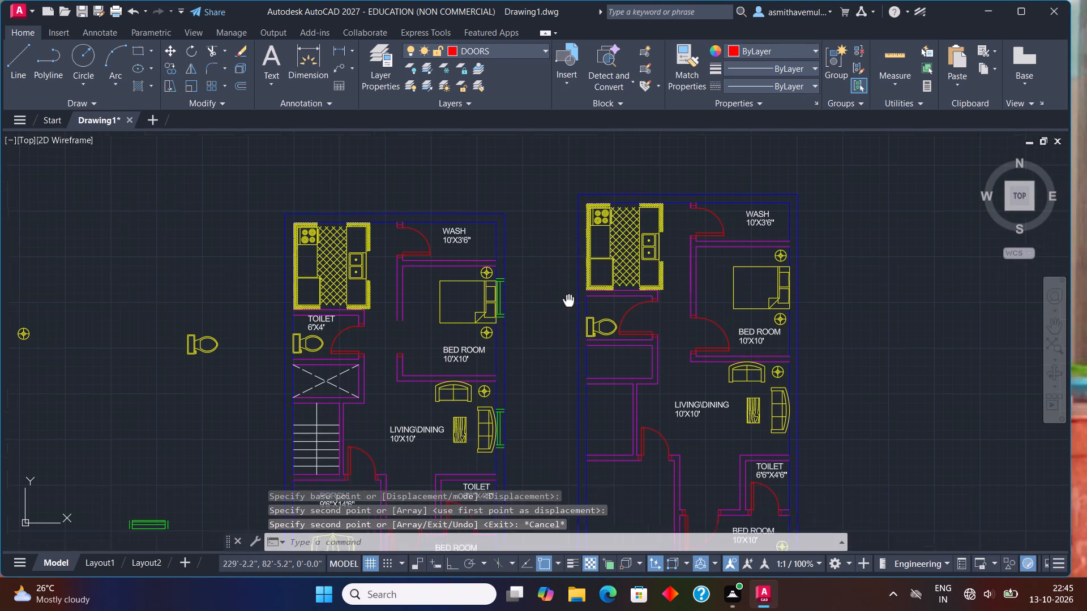
middle_drag(571, 296, 615, 260)
middle_drag(564, 334, 567, 328)
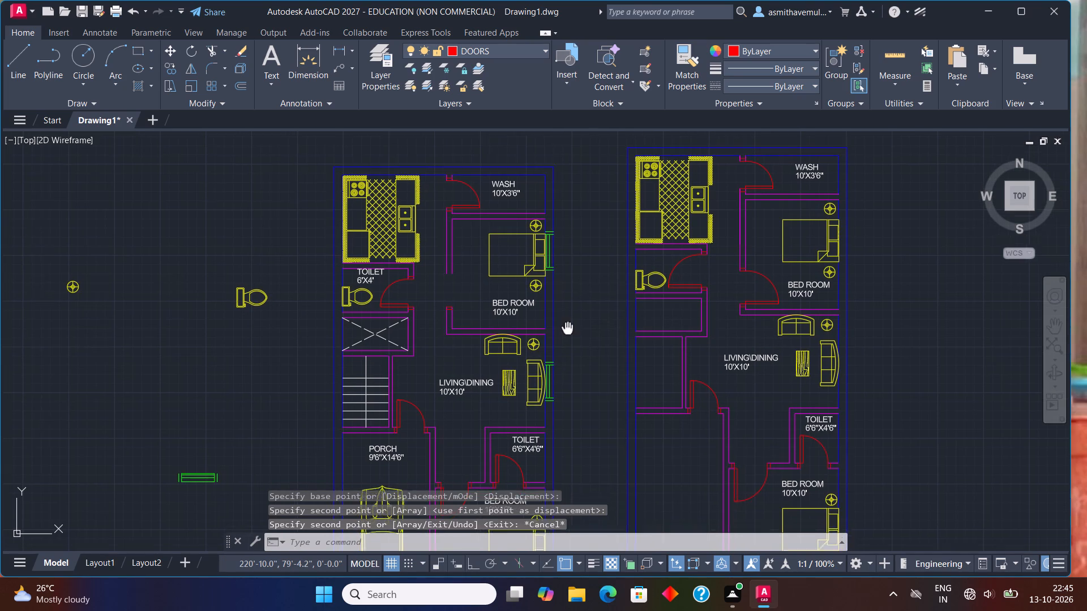
middle_drag(567, 328, 586, 303)
drag(393, 343, 380, 344)
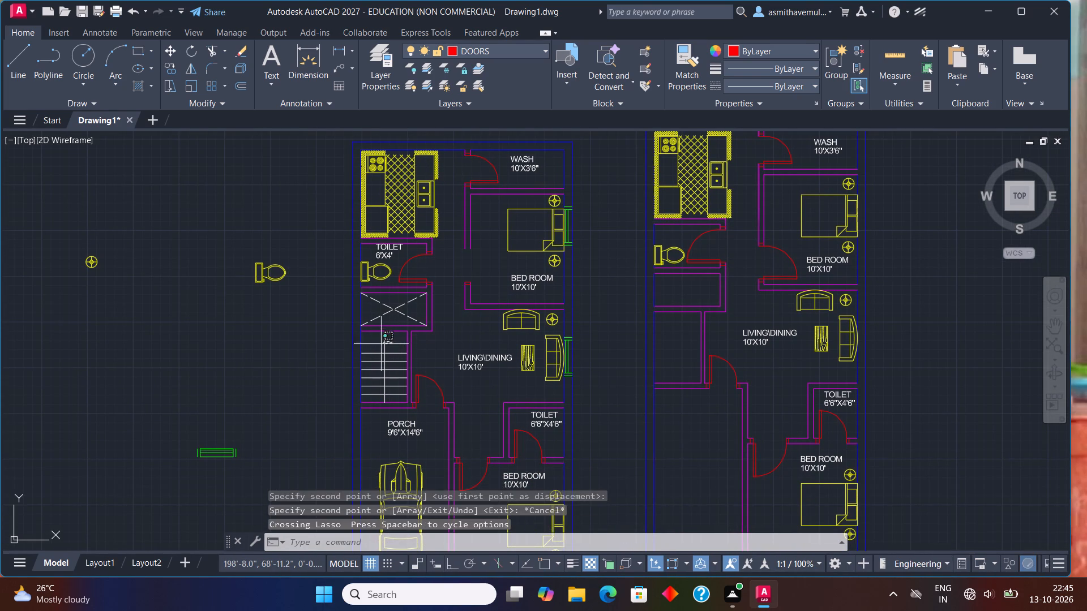
drag(380, 344, 386, 398)
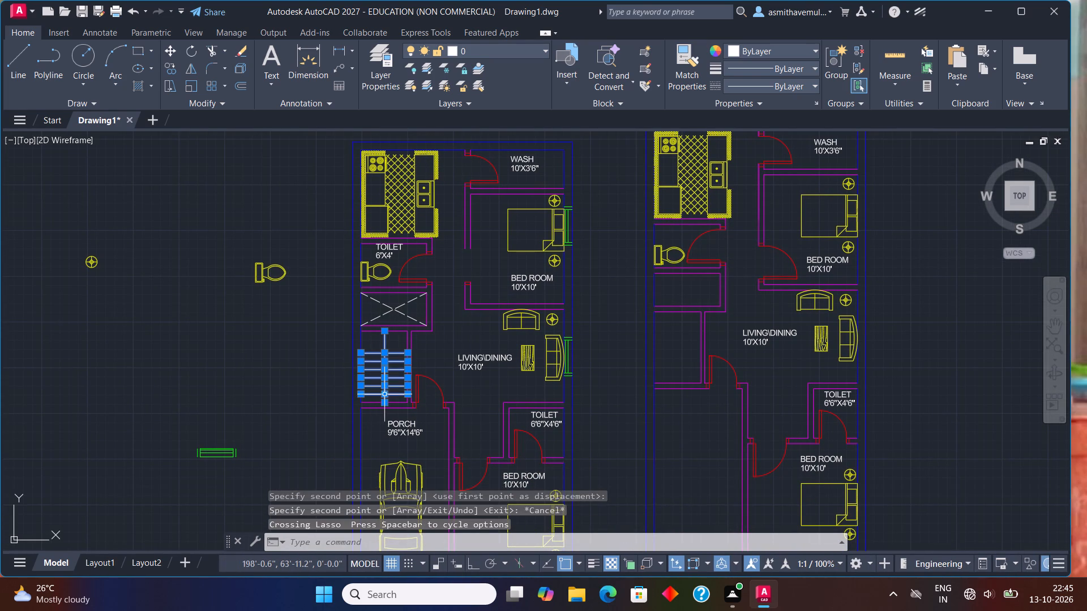
text(CO)
text(PY)
key(Return)
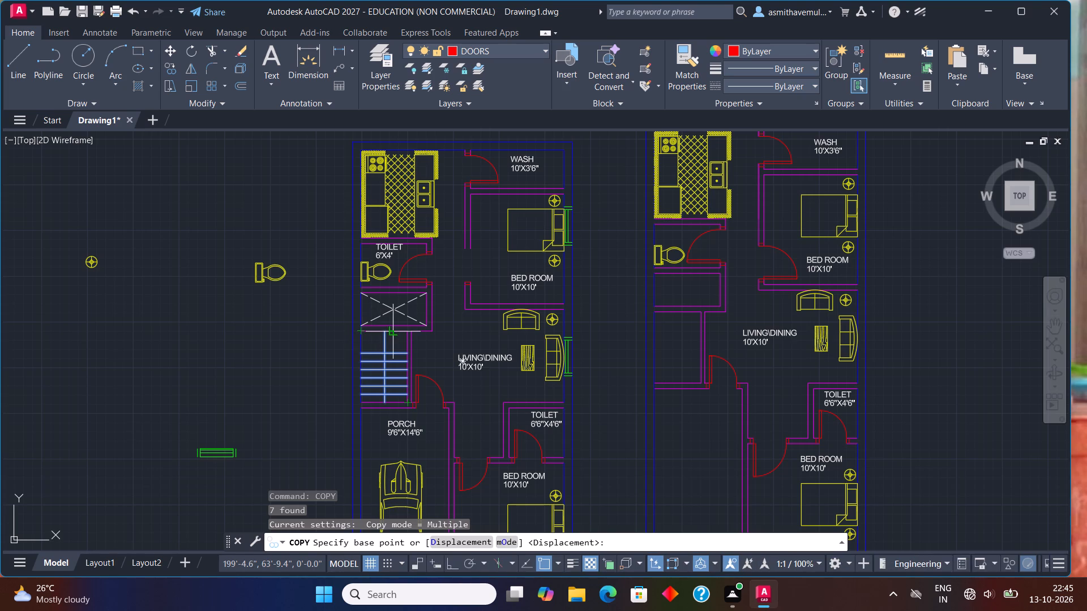
click(383, 332)
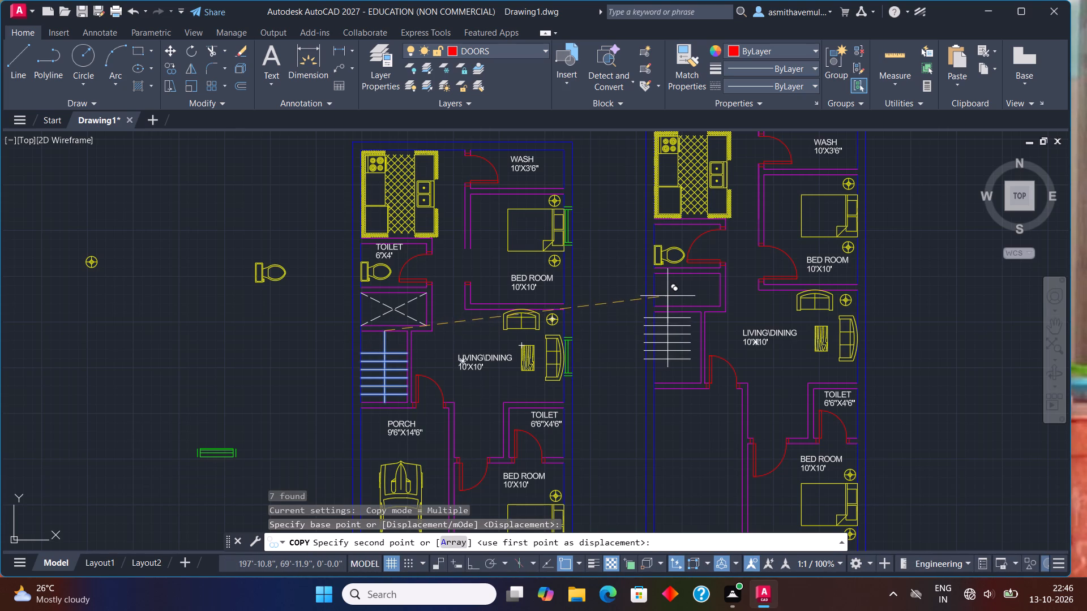
scroll(667, 296, up, 2)
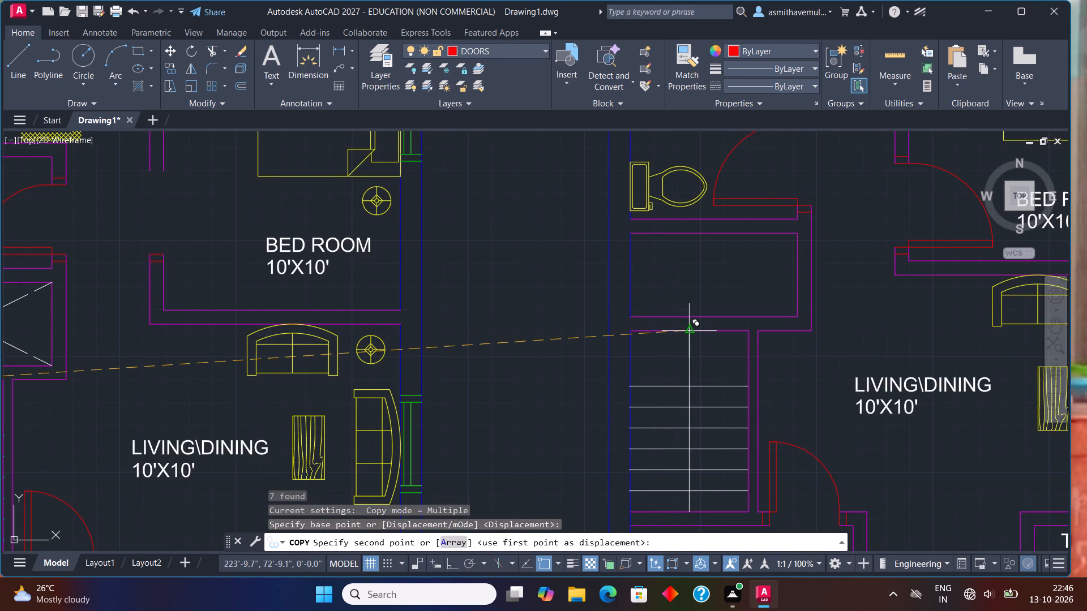
click(690, 332)
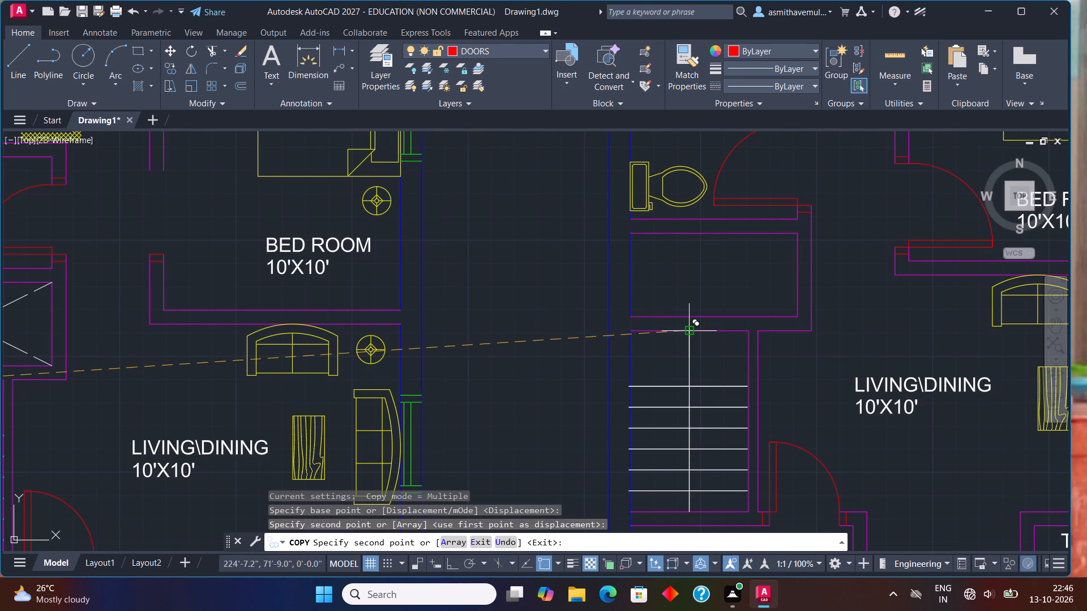
key(Escape)
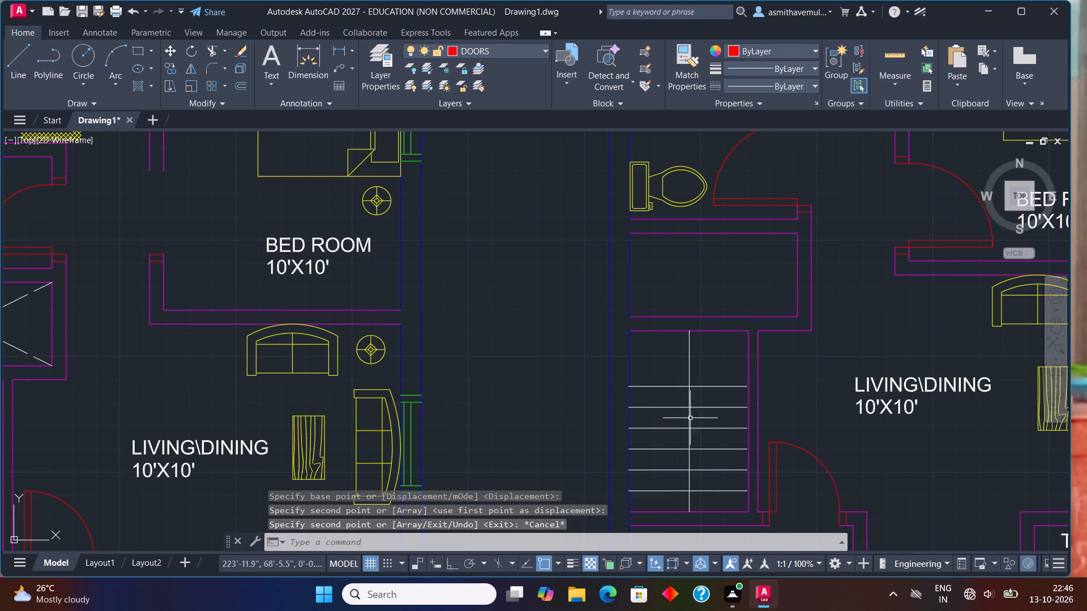
Move the second plan's staircase treads and centre line so the treads' right ends meet the stairwell's inner wall line.
scroll(705, 415, up, 2)
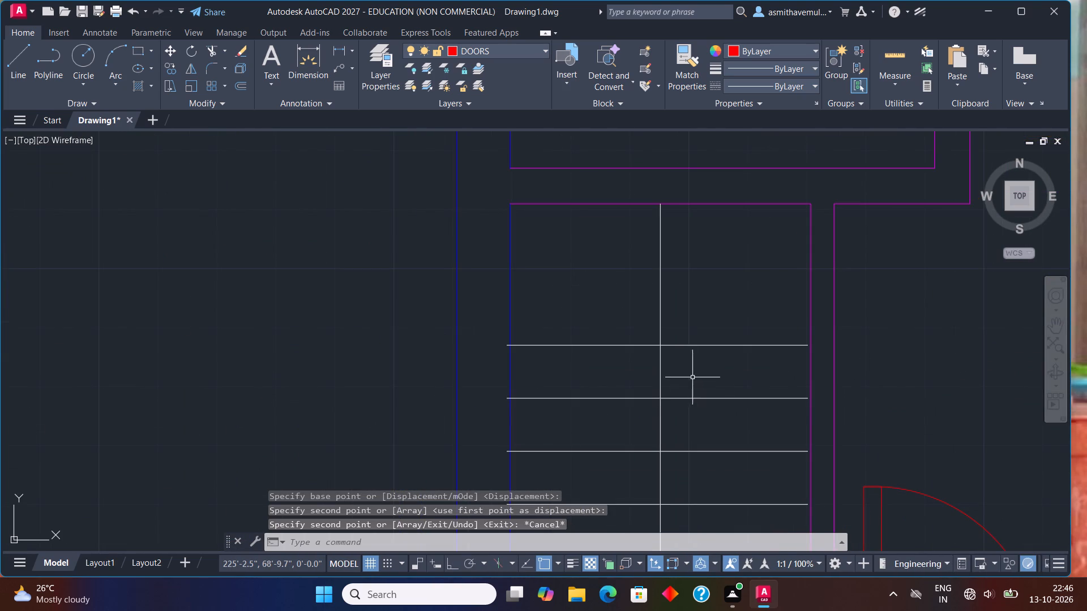
scroll(677, 322, down, 2)
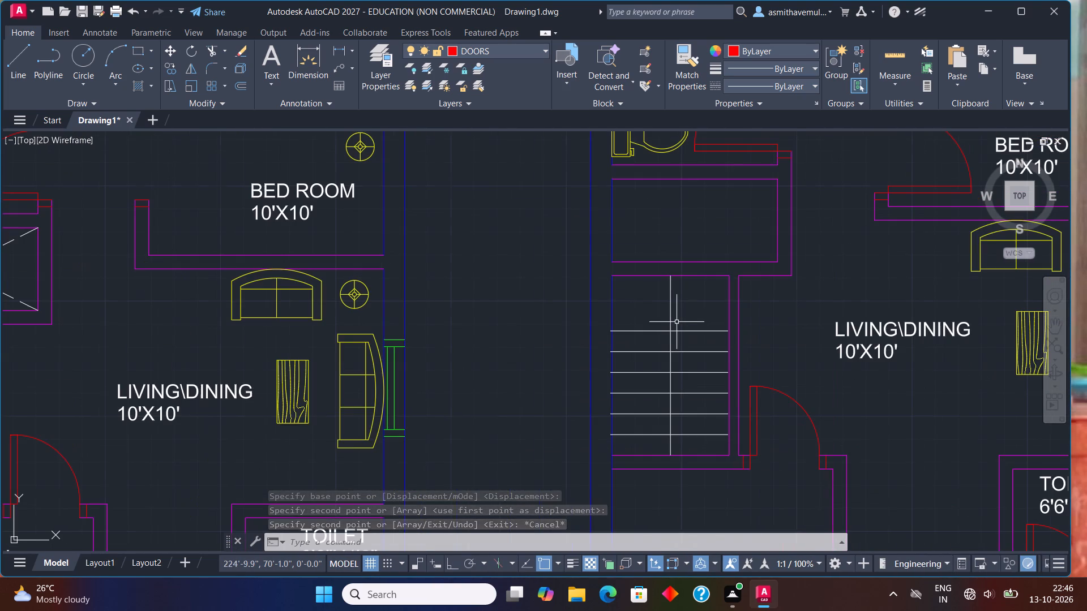
drag(680, 319, 690, 436)
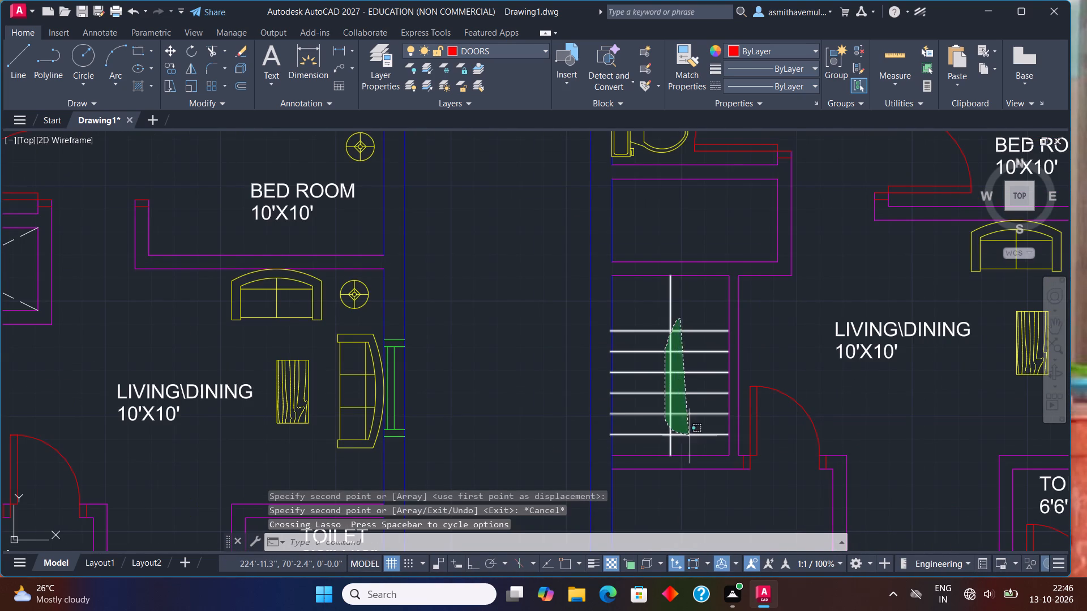
drag(690, 436, 691, 437)
key(m)
key(Return)
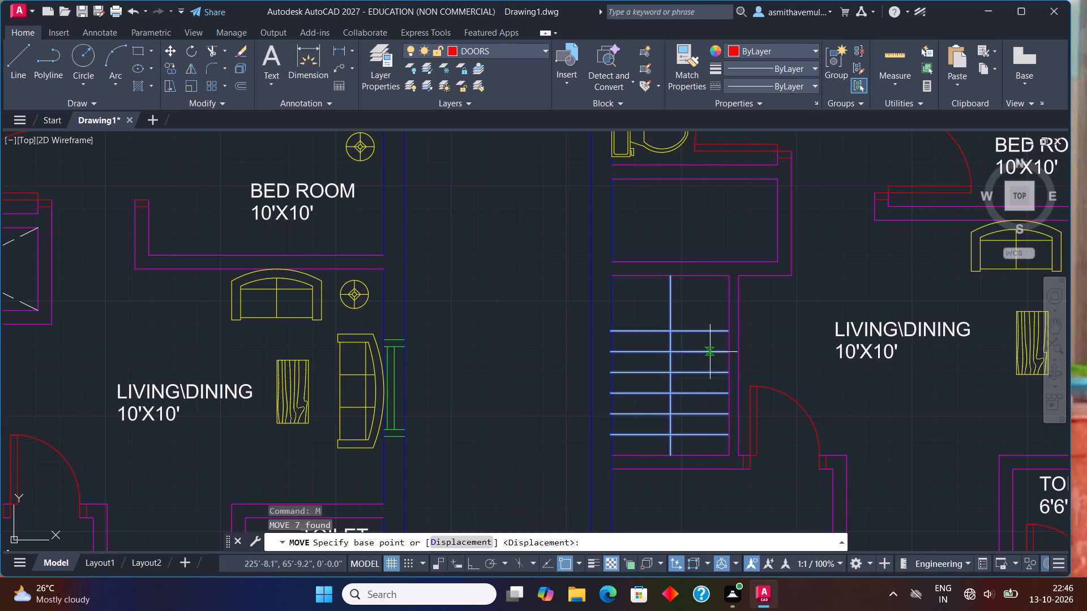
scroll(712, 341, up, 3)
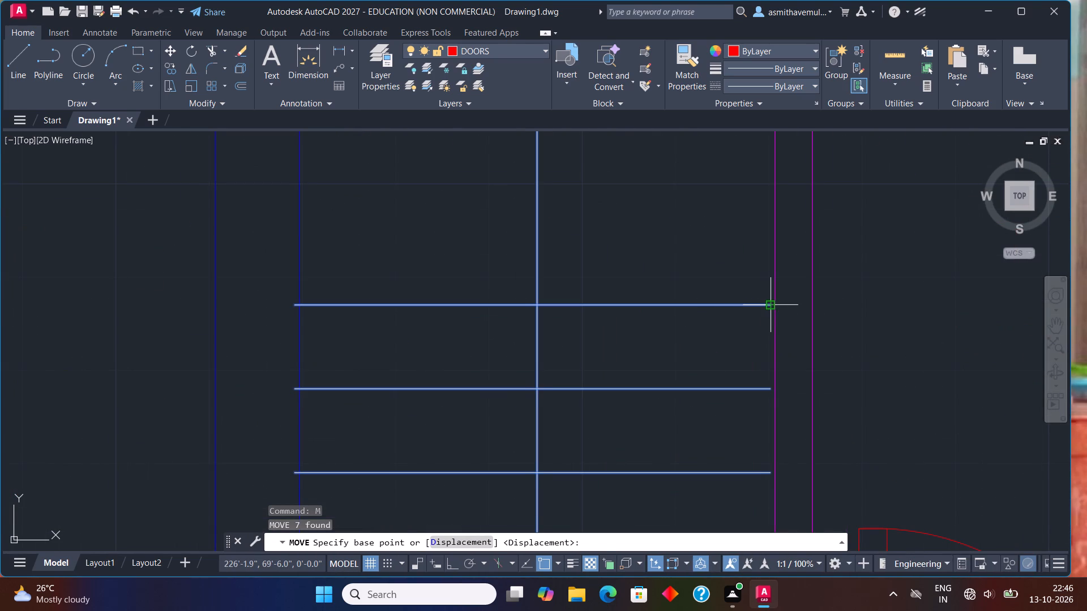
click(767, 304)
click(779, 304)
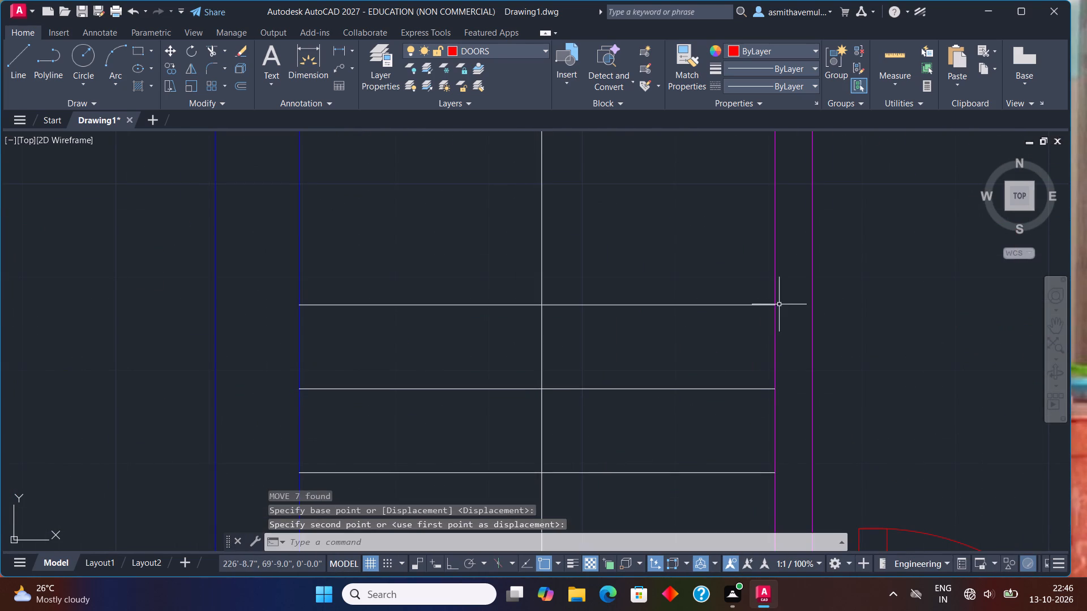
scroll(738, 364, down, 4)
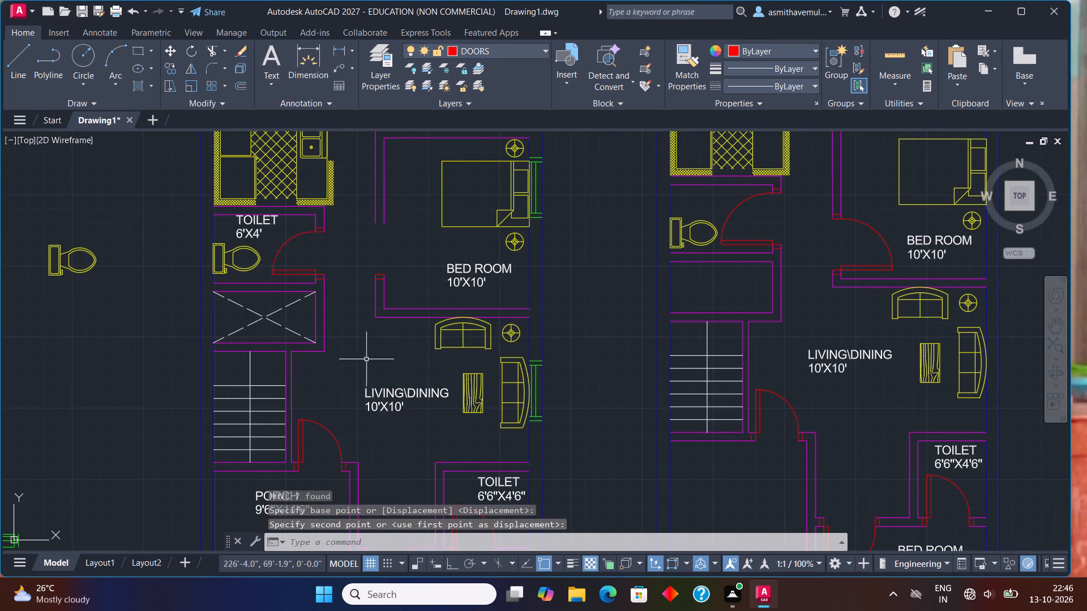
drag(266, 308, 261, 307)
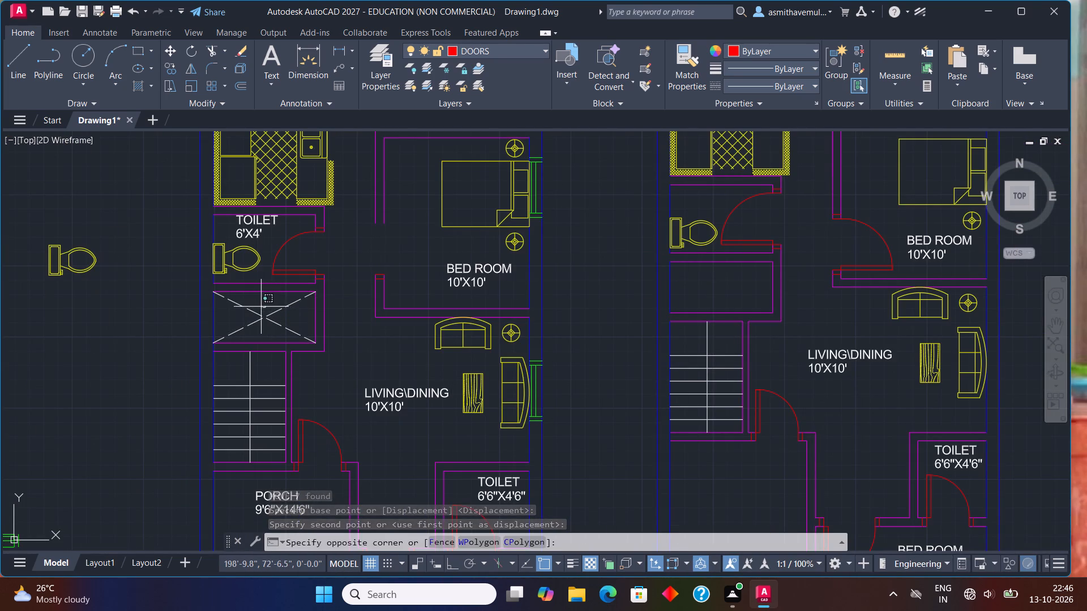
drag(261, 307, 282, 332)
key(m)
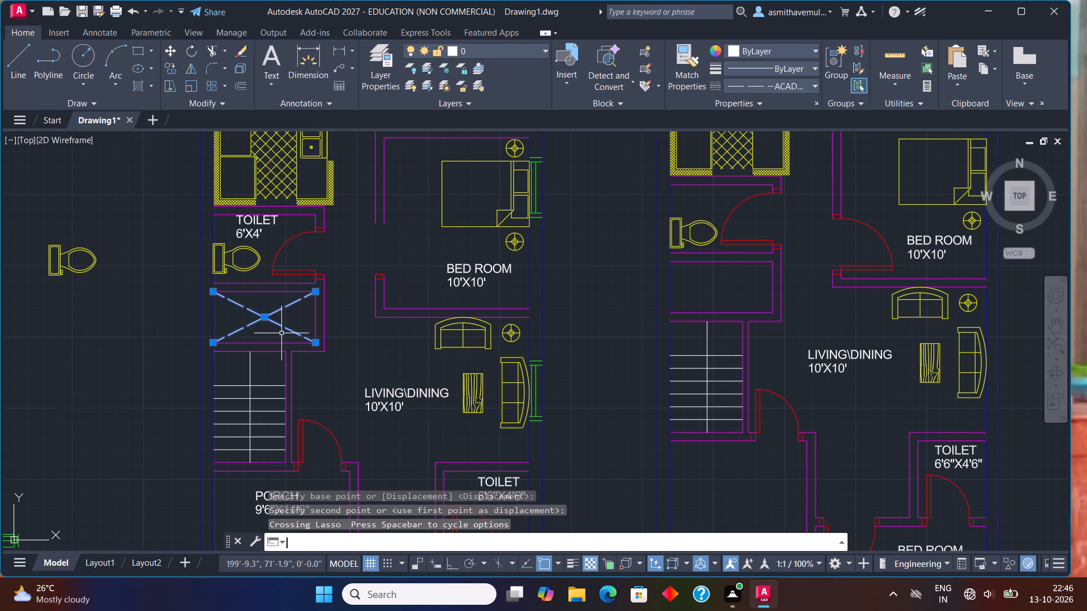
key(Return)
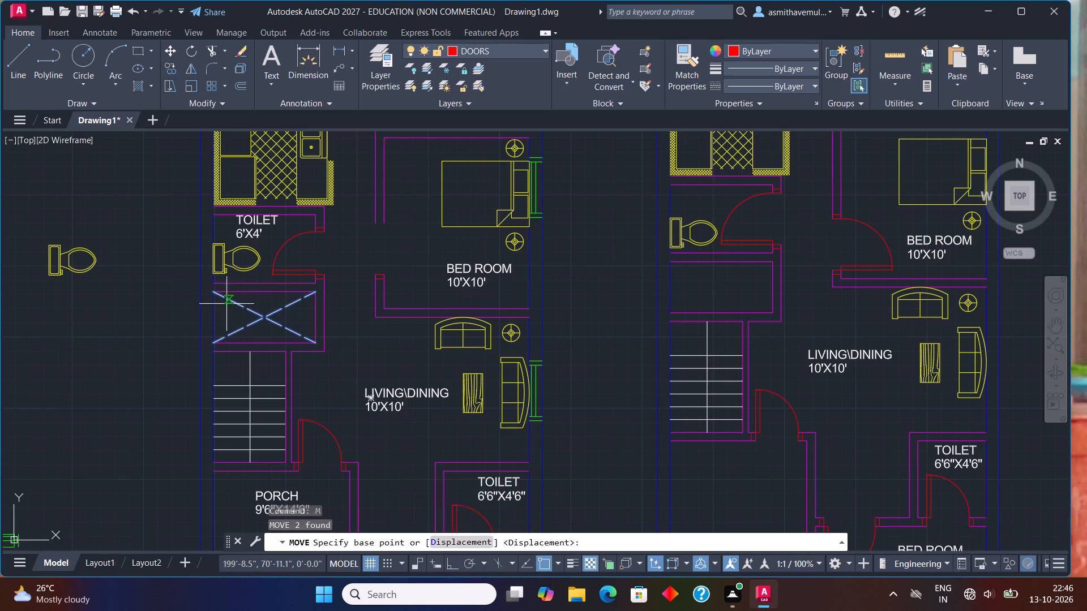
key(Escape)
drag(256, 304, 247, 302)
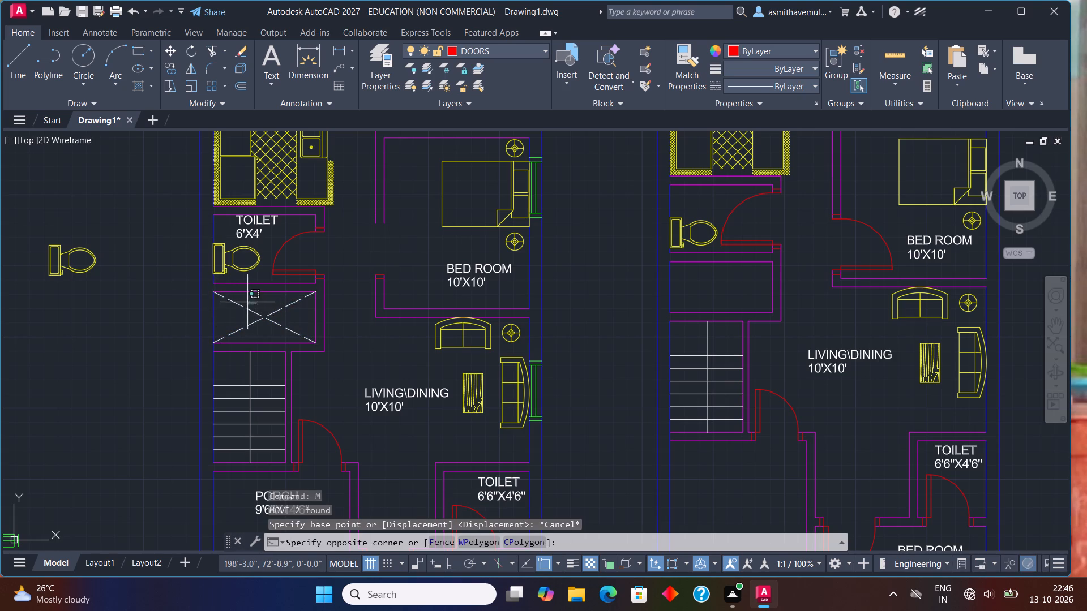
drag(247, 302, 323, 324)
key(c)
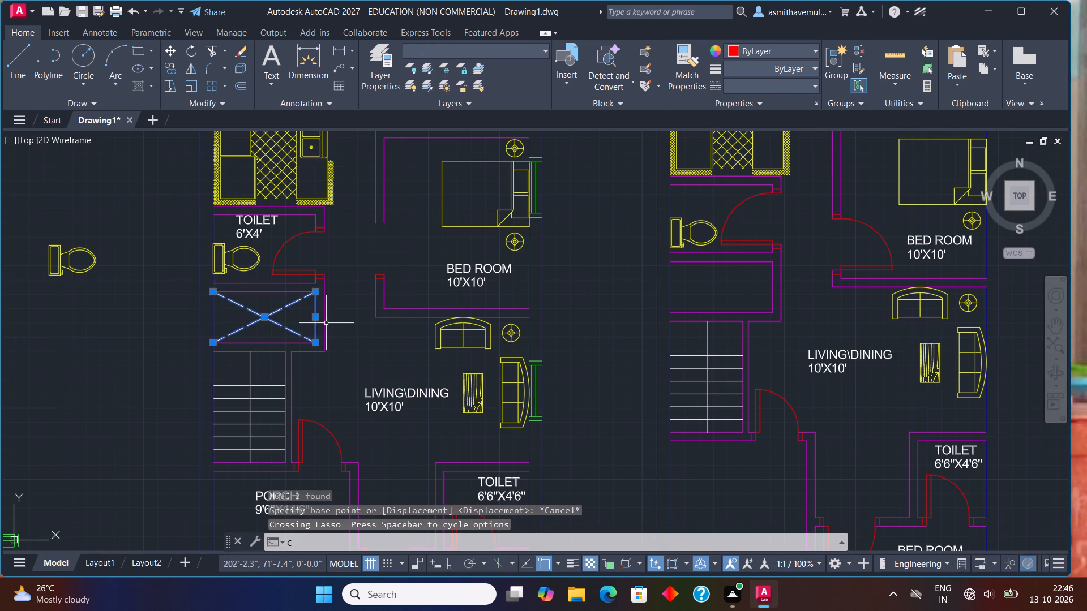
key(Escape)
Copy the dashed diagonal cross from the completed plan's shaft into the second plan's rectangle above the staircase, matching upper-left corners.
drag(273, 304, 254, 324)
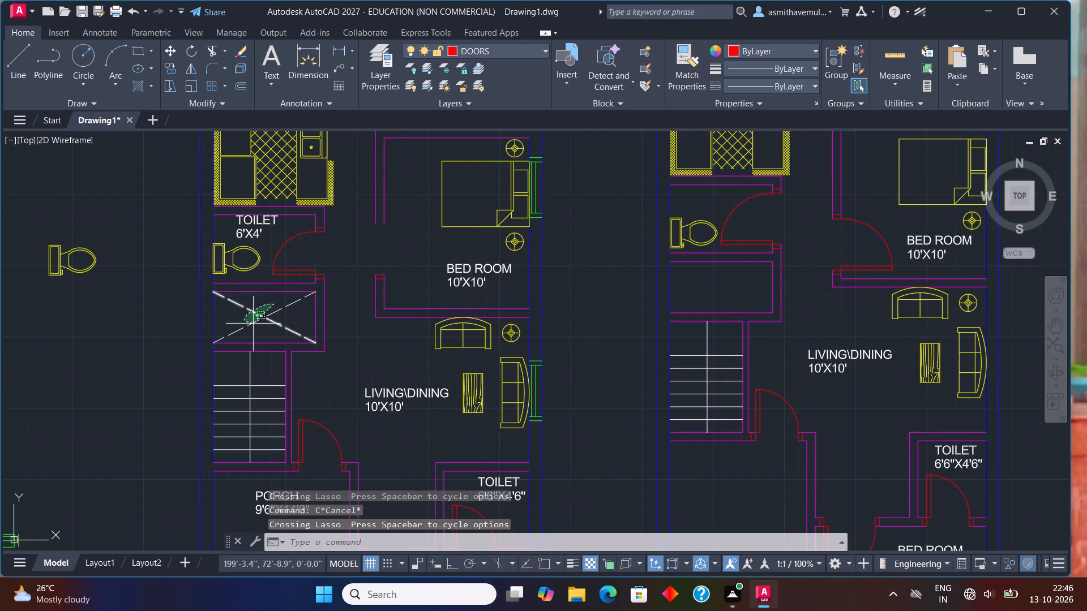
drag(254, 324, 267, 326)
key(c)
text(OPY)
key(Return)
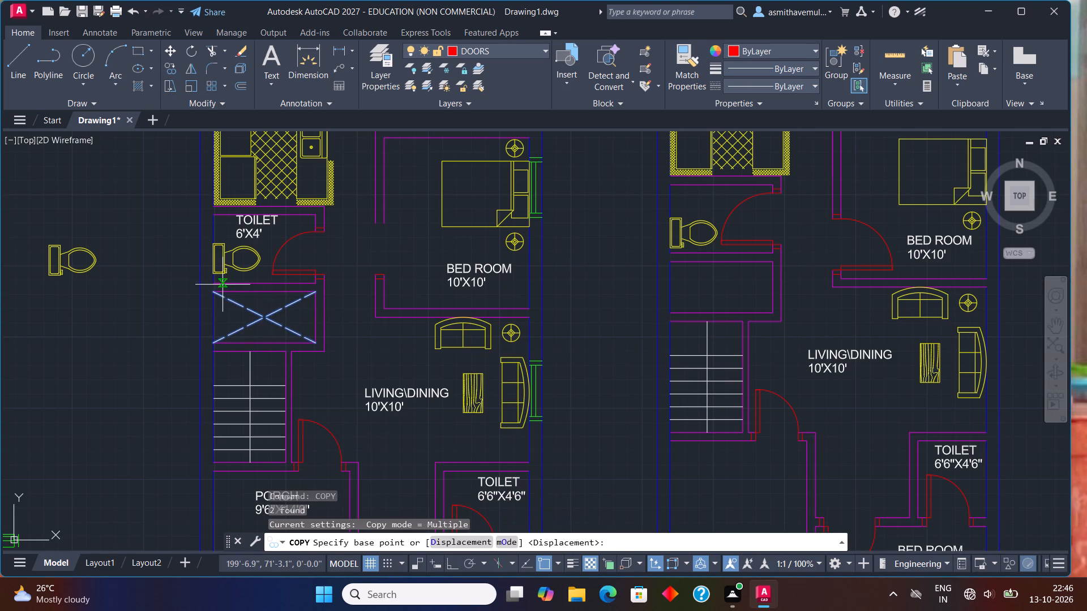
drag(213, 295, 225, 298)
scroll(648, 260, up, 1)
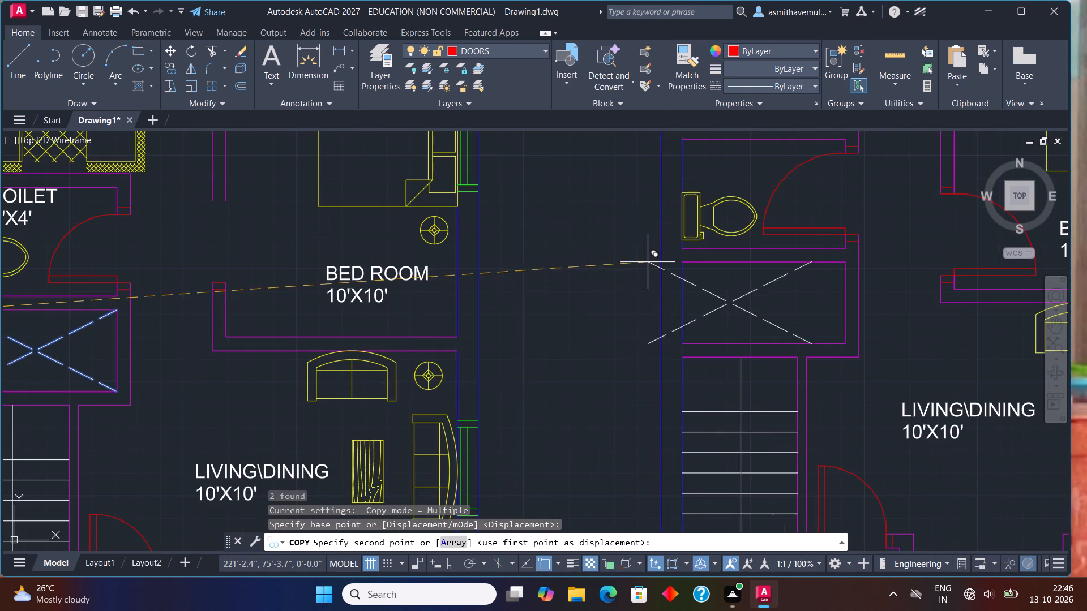
click(686, 265)
key(Escape)
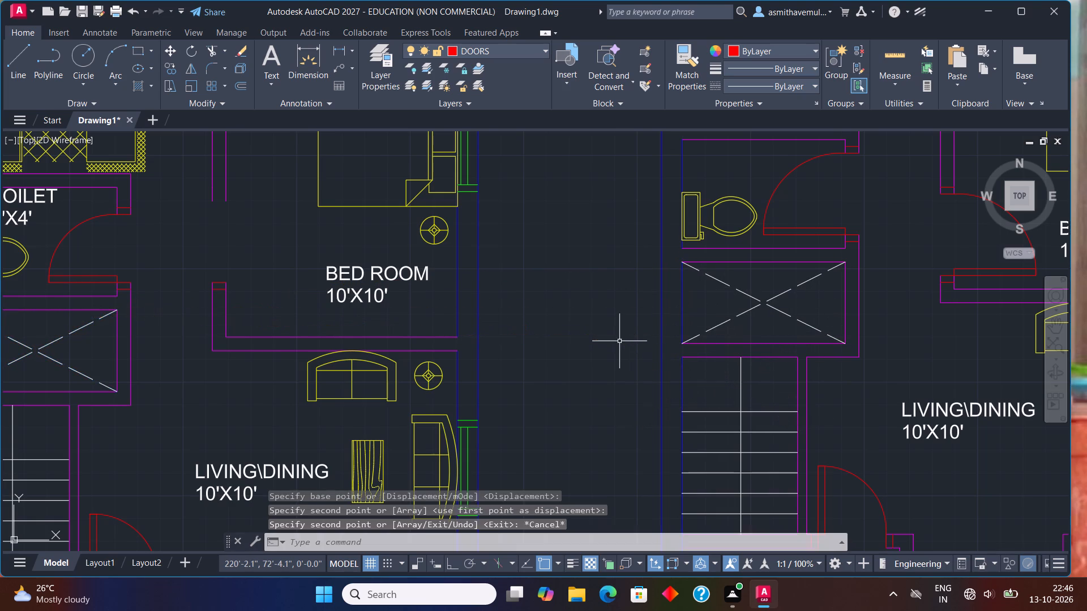
Copy the TOILET 6'X4' label from the completed plan into the second plan's upper toilet, above the WC.
scroll(619, 341, down, 1)
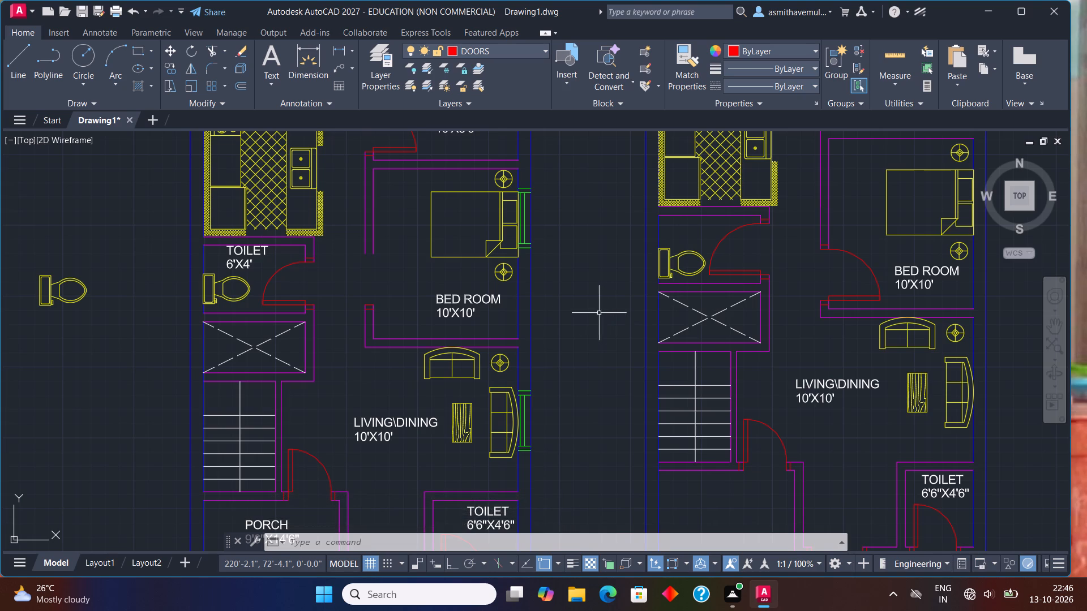
click(251, 255)
click(240, 261)
key(c)
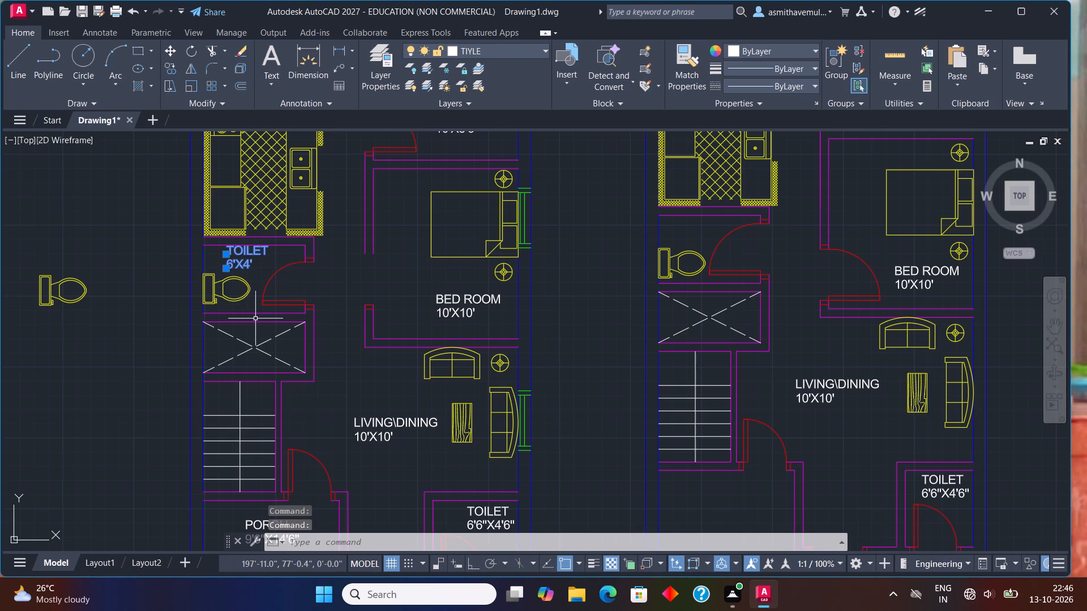
text(OPY)
key(Return)
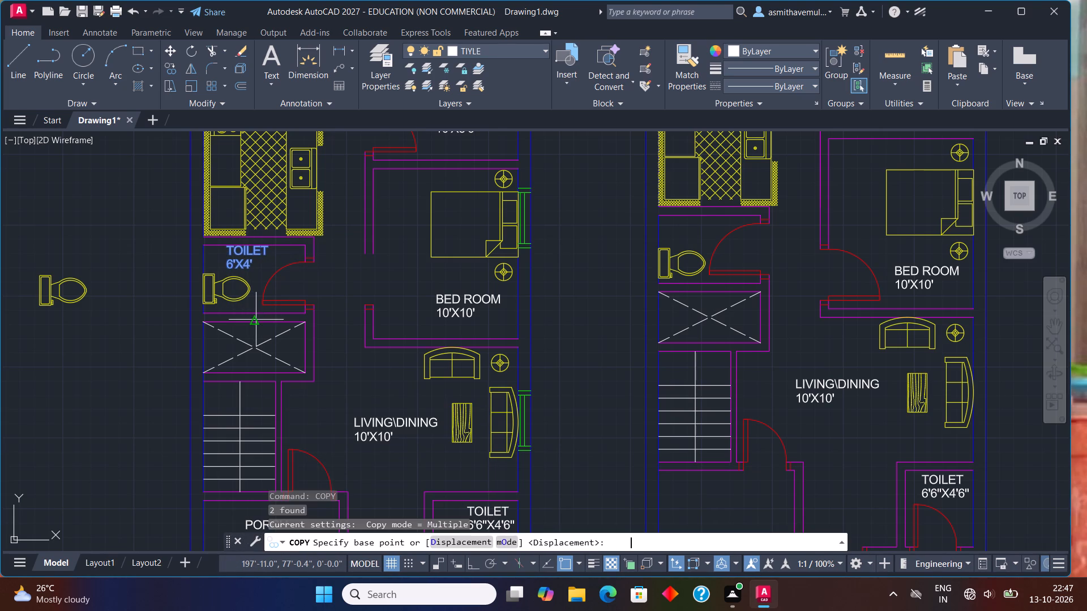
click(237, 257)
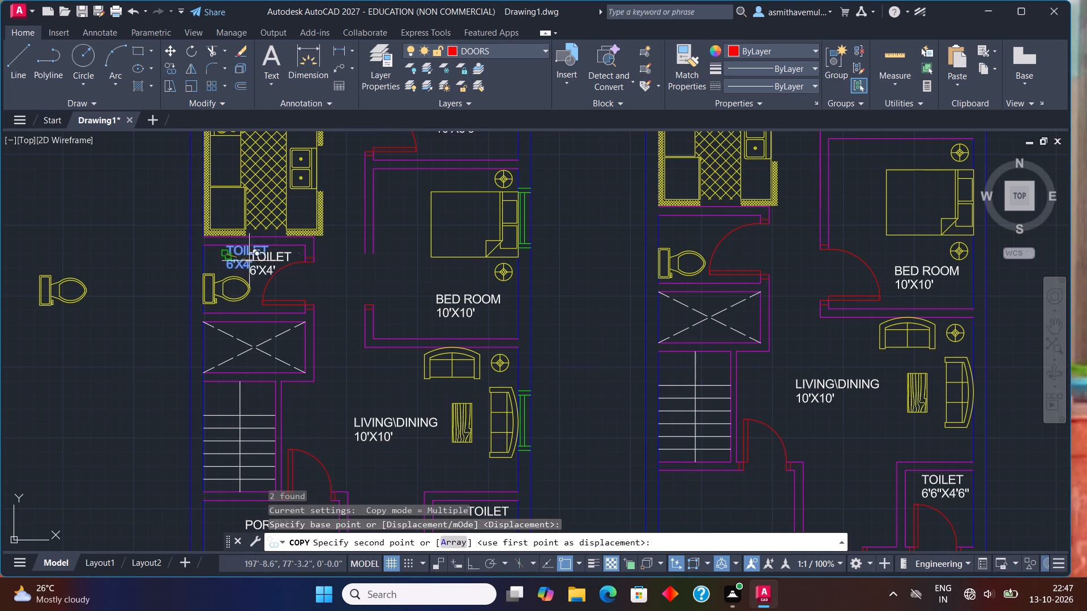
scroll(673, 225, up, 2)
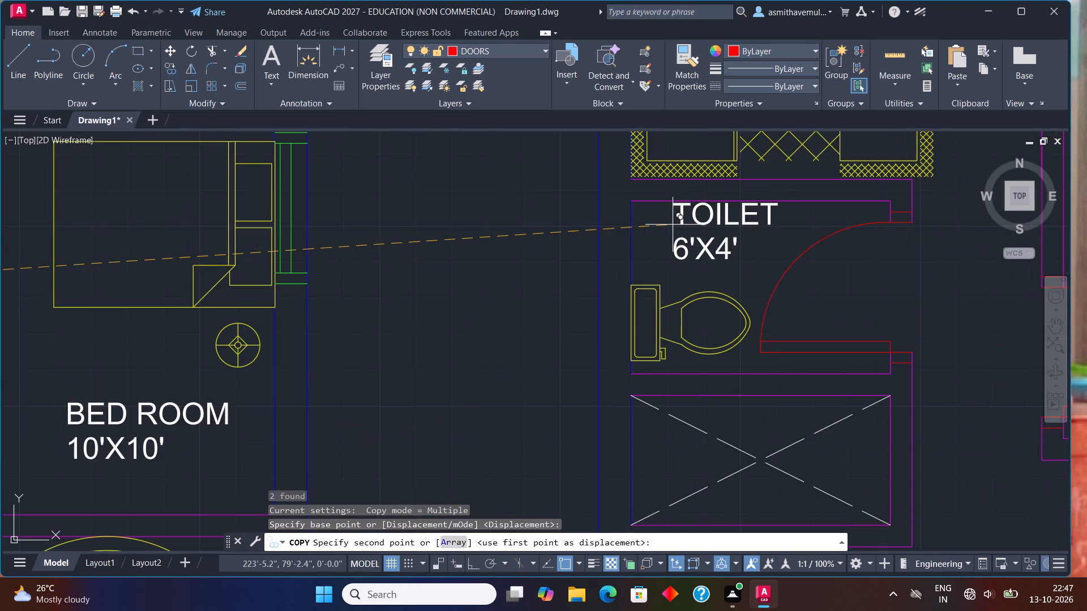
click(676, 234)
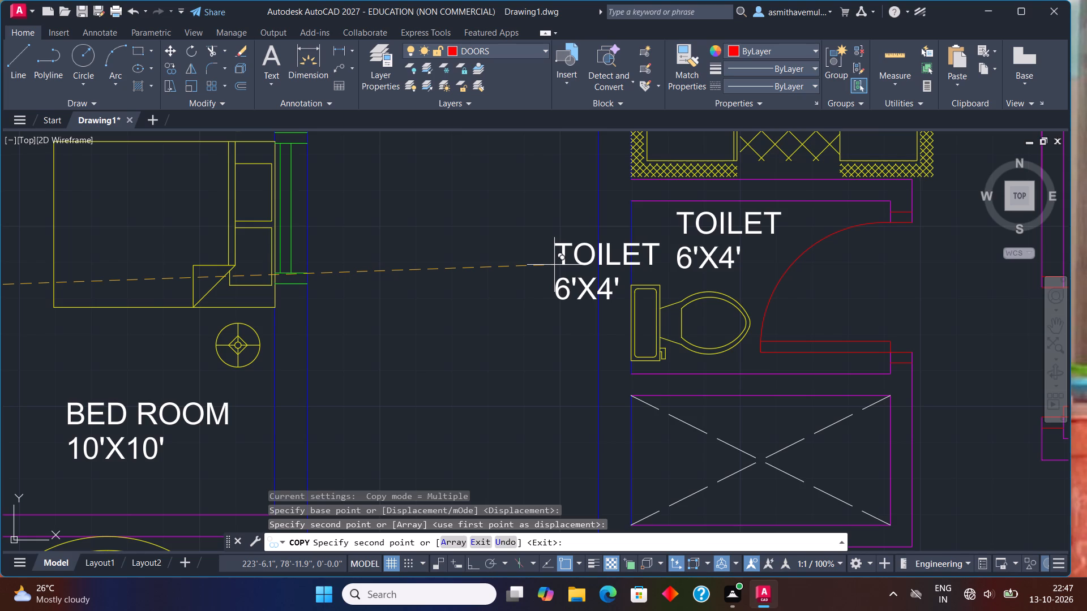
key(Escape)
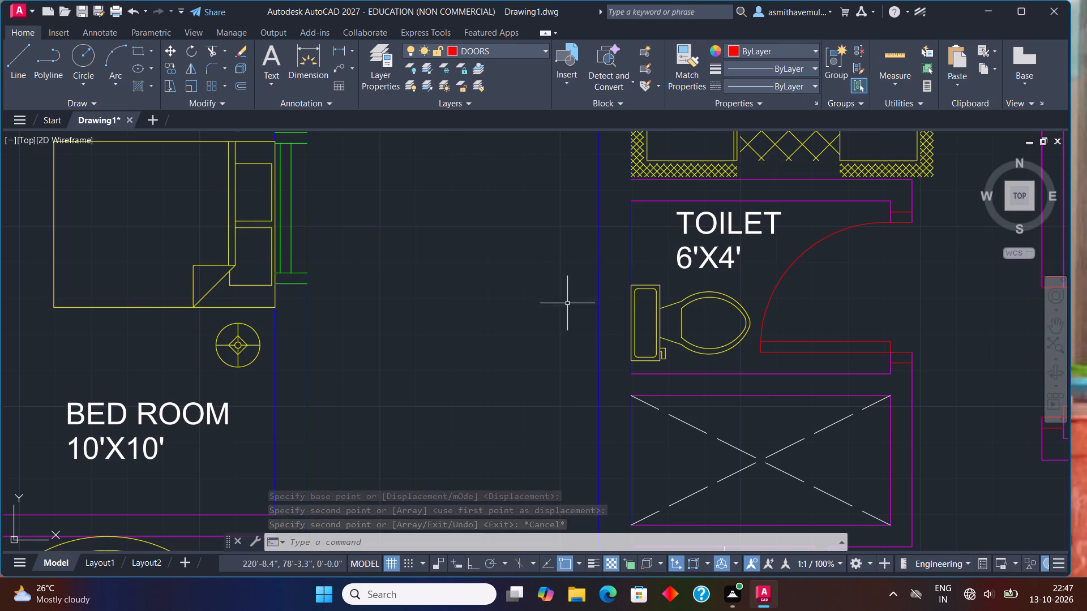
Extend both lines of the first plan's upper bedroom left wall down across the door opening to close it.
scroll(429, 406, down, 3)
middle_drag(417, 394, 435, 317)
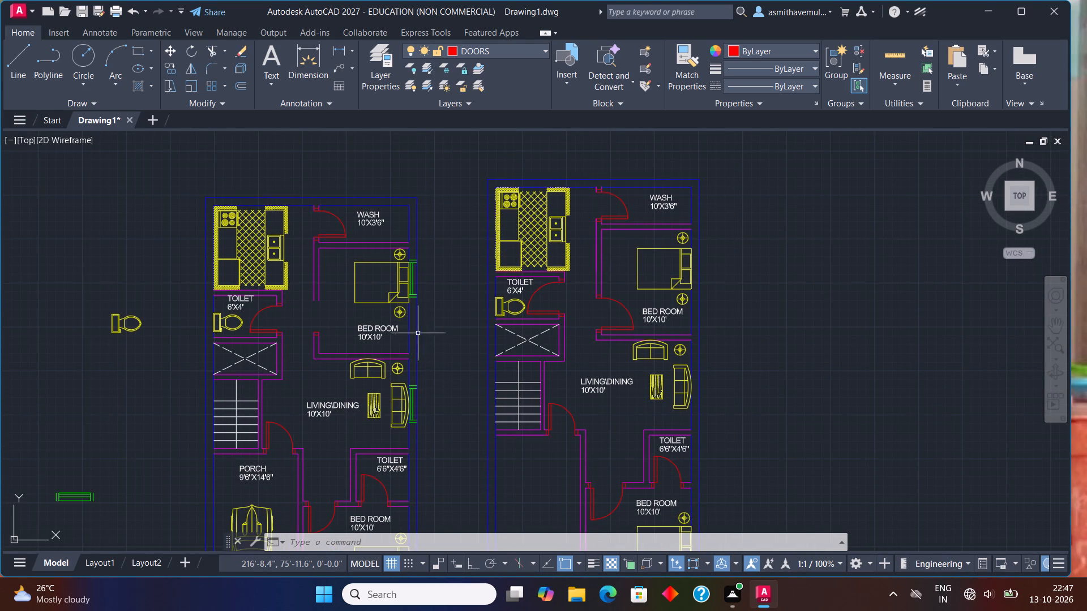
scroll(415, 276, up, 1)
middle_drag(413, 269, 852, 275)
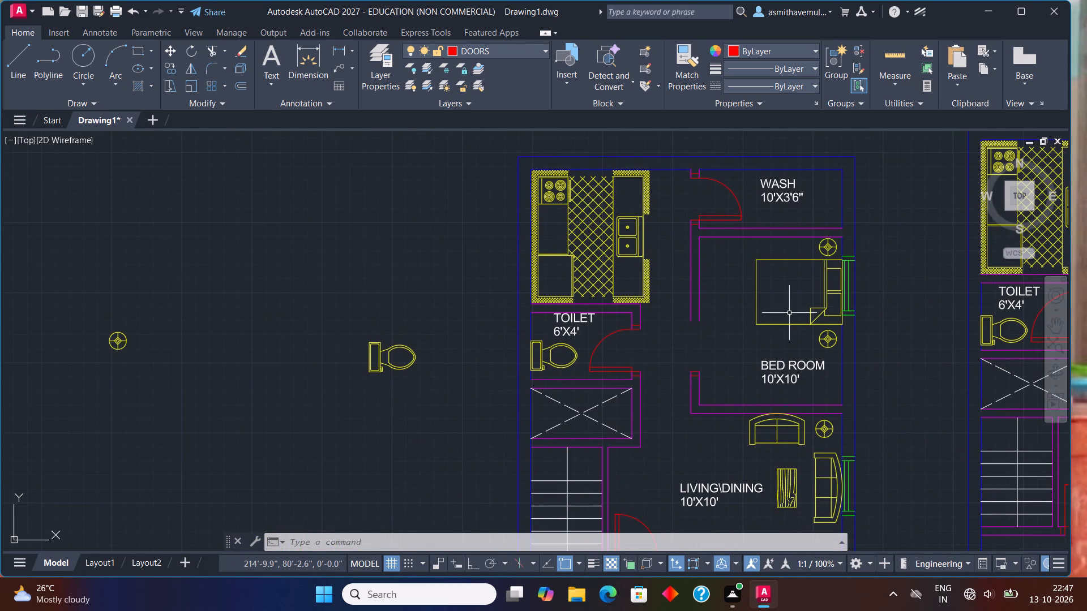
key(e)
key(x)
text(TE)
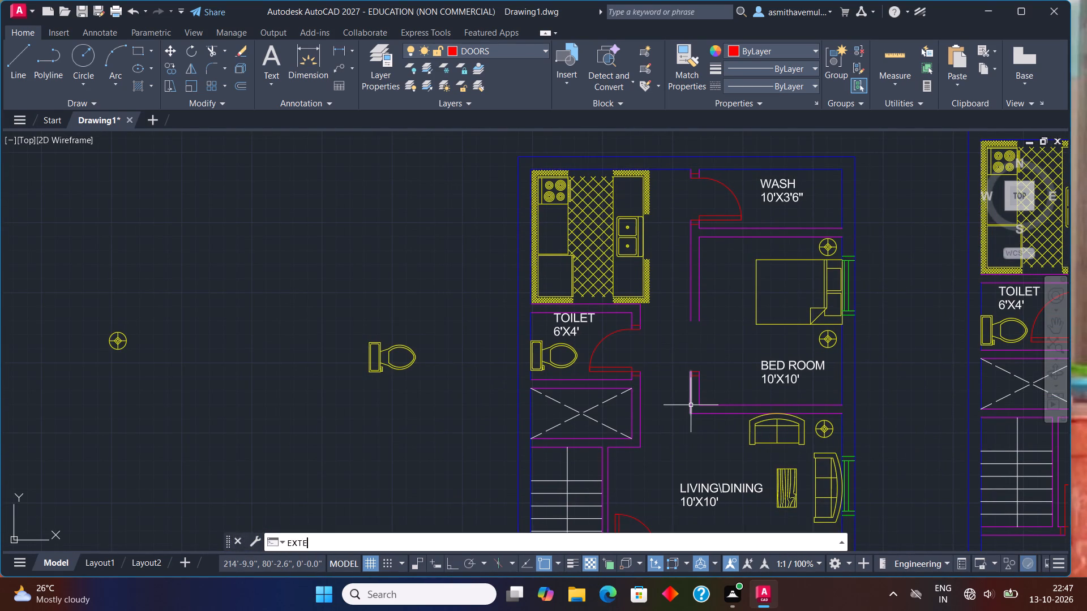
text(ND)
key(Return)
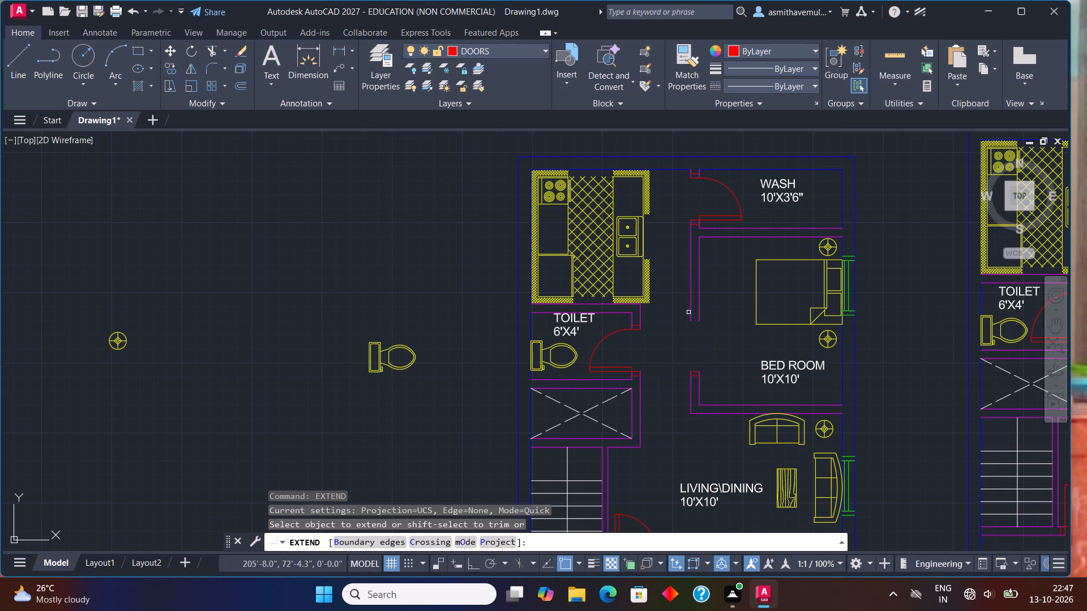
scroll(692, 313, up, 2)
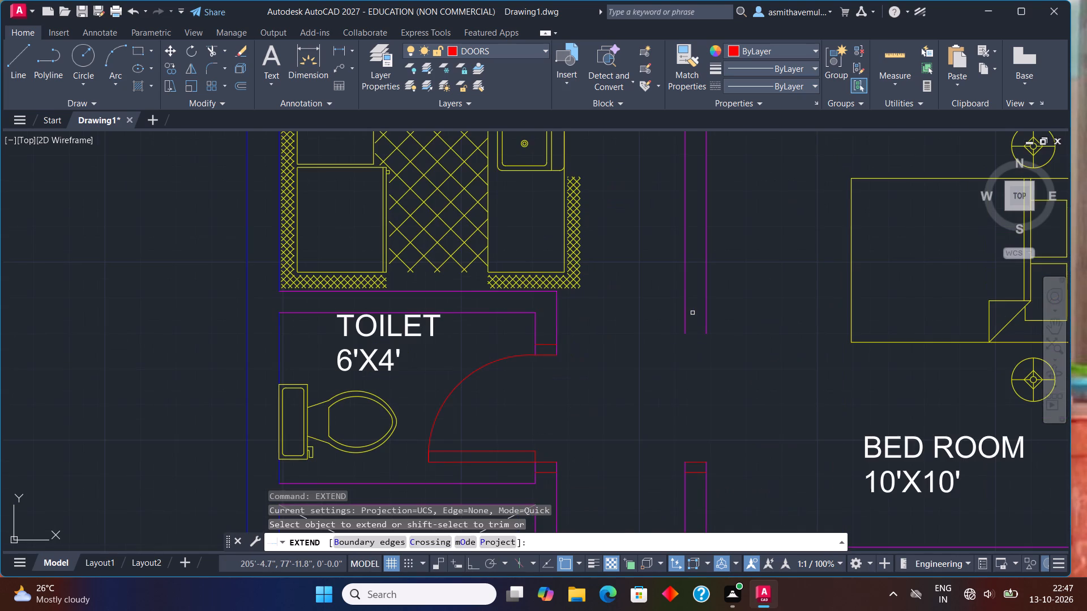
click(683, 329)
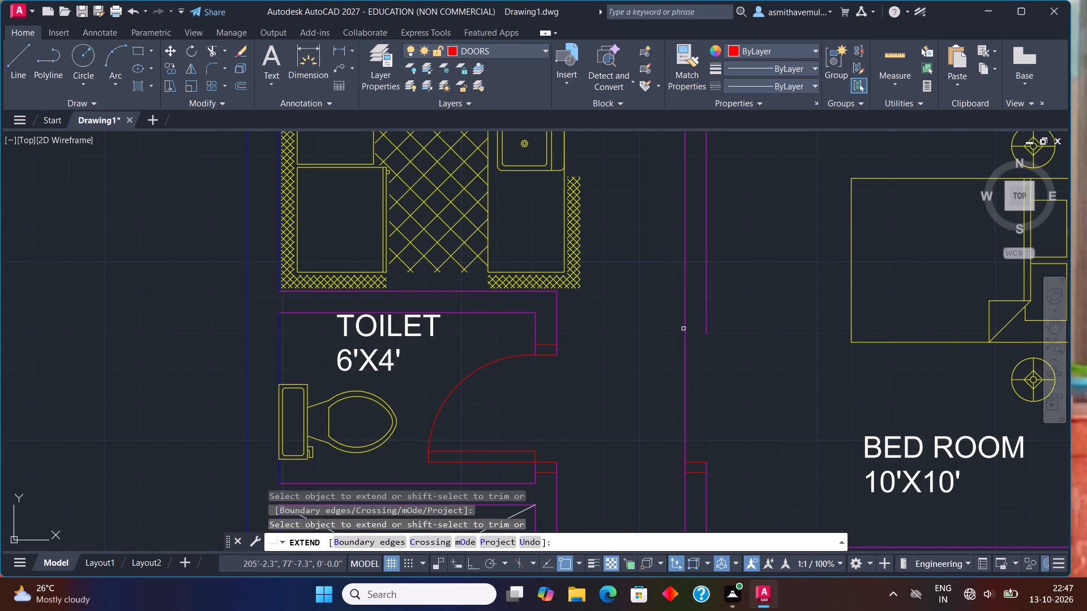
click(708, 312)
key(Escape)
Delete the two short jamb lines left across the upper bedroom's left wall in the first plan.
scroll(730, 346, down, 1)
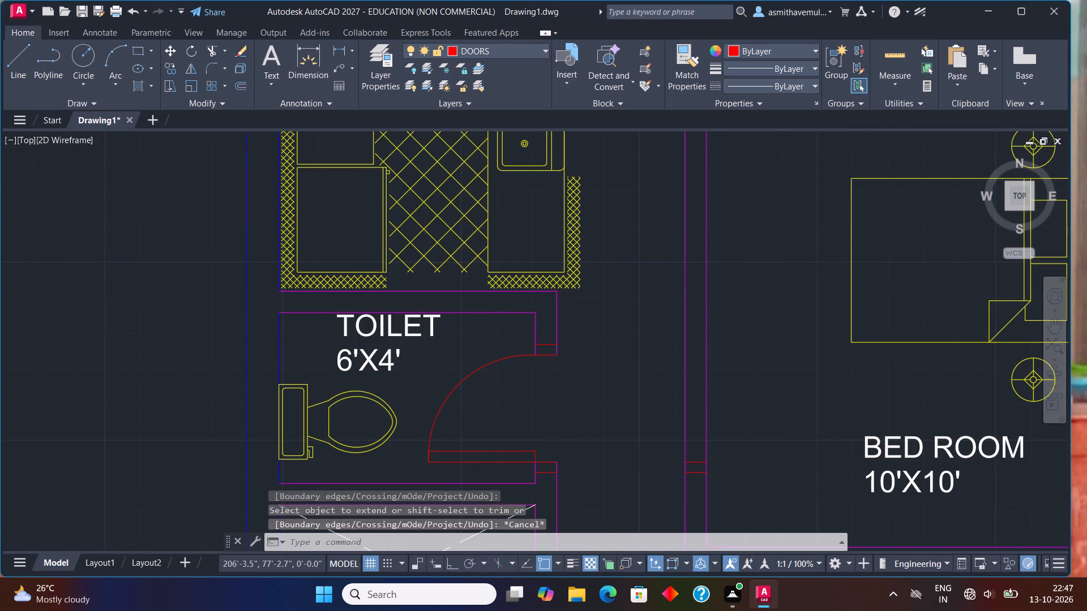
middle_drag(734, 399, 748, 348)
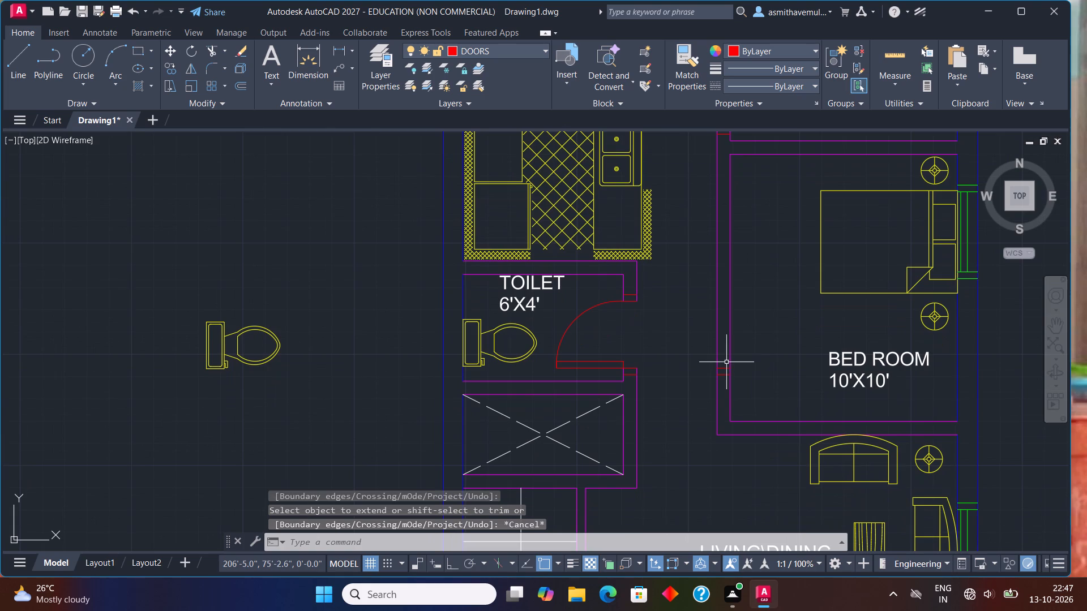
drag(726, 363, 731, 389)
scroll(709, 389, up, 2)
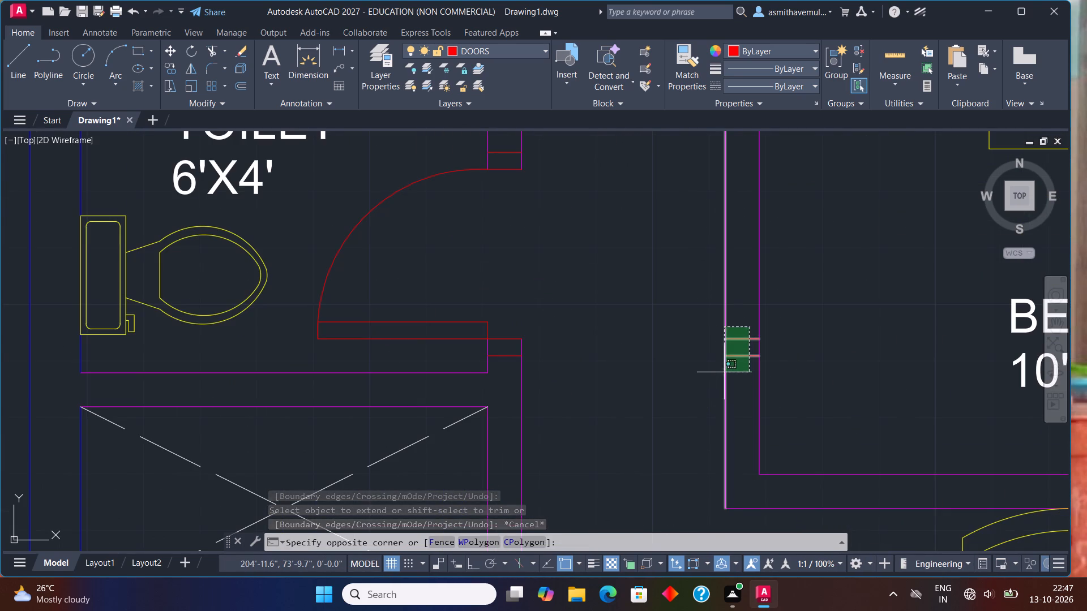
click(737, 368)
key(Delete)
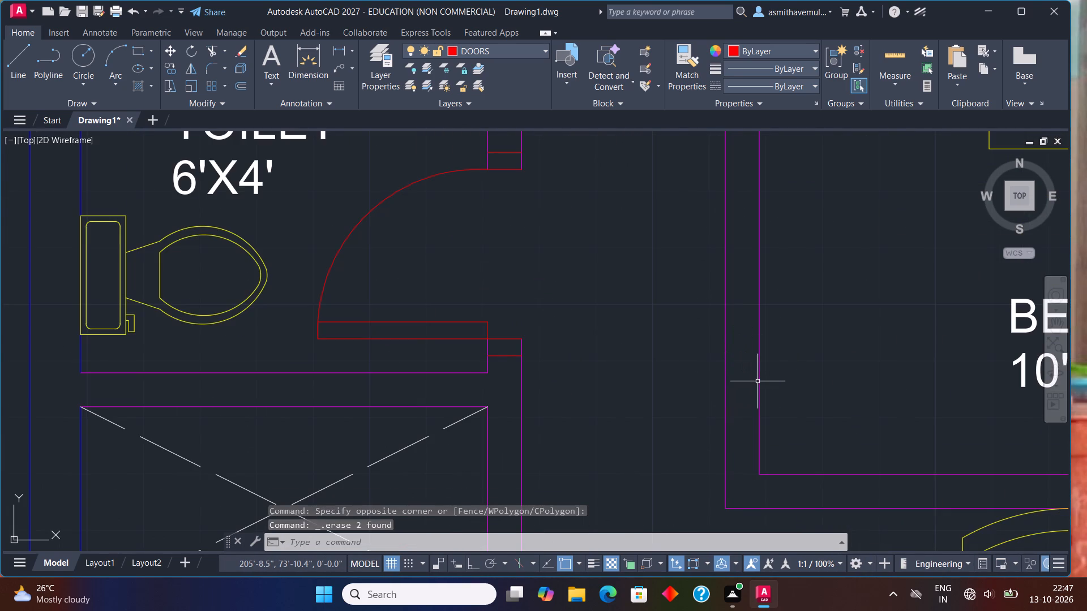
Draw a jamb line across the first plan's upper bedroom left wall, 3" above the room's inner lower-left corner.
key(l)
key(Return)
key(f)
text(ROM)
key(Return)
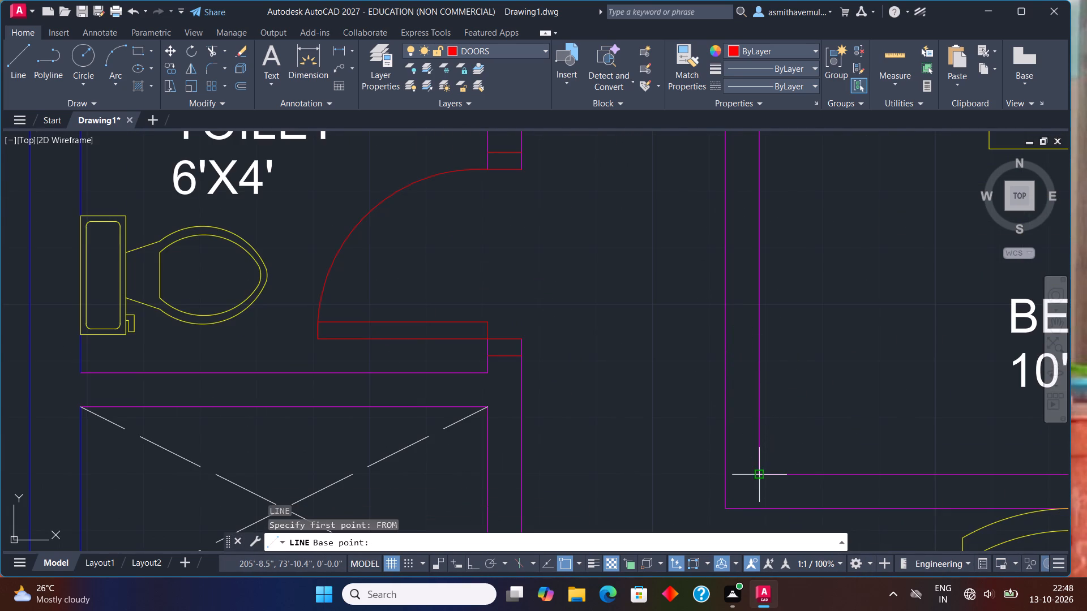
click(762, 474)
text(@0,3)
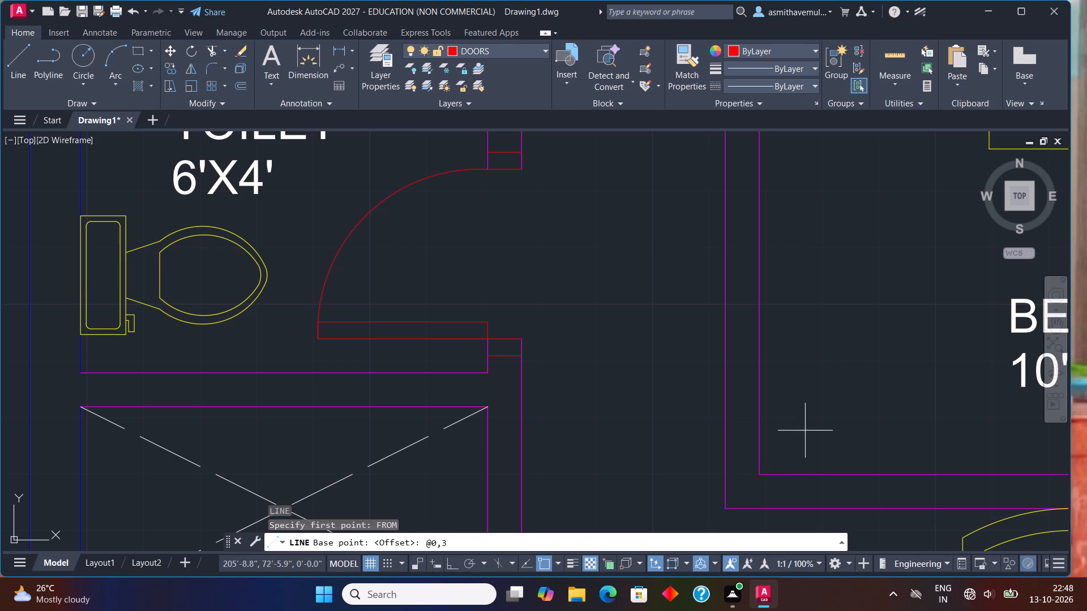
key(shift+quotedbl)
key(Return)
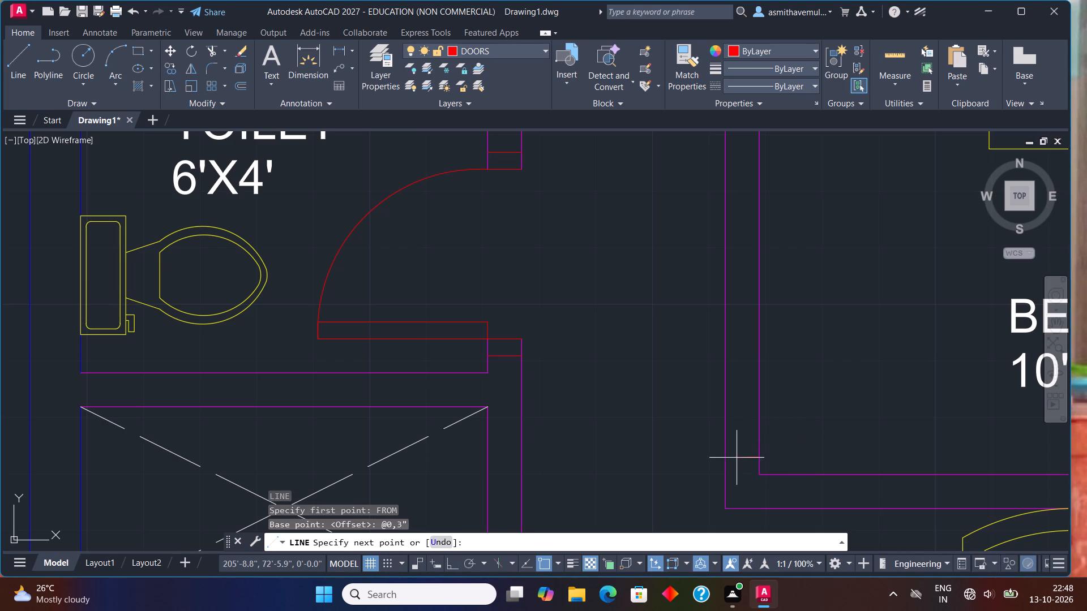
click(725, 459)
key(Escape)
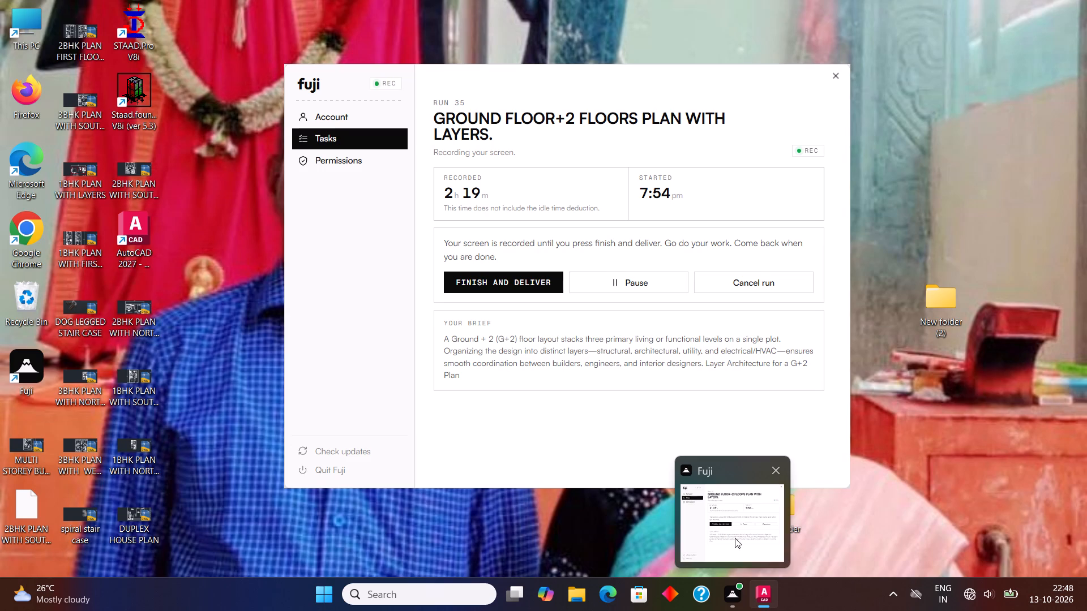
Offset the new jamb line 3" upward within the upper bedroom's left wall.
middle_drag(761, 427, 751, 369)
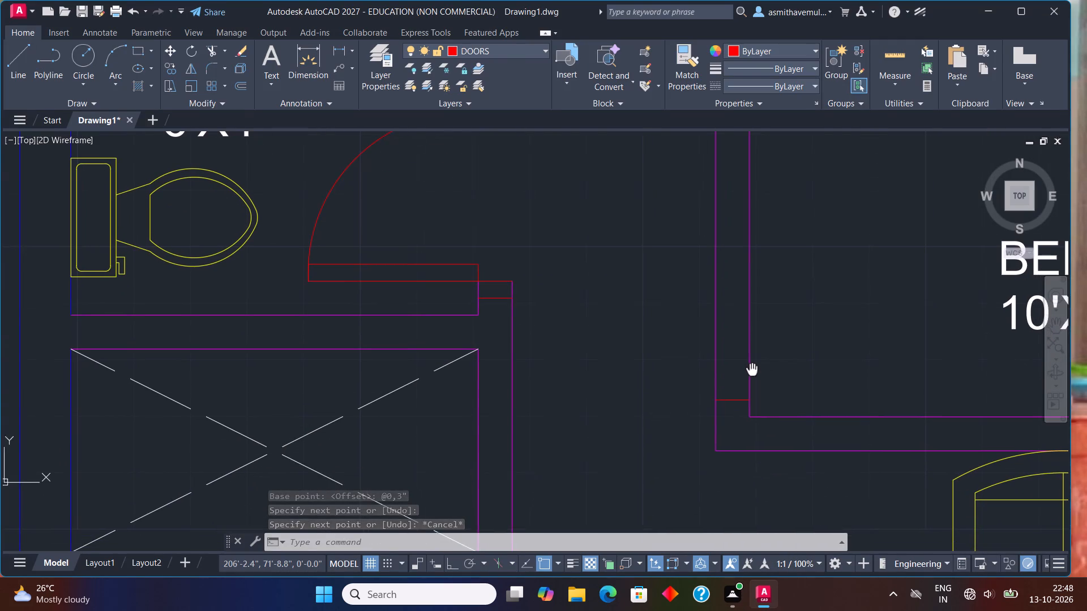
middle_drag(751, 369, 751, 368)
key(o)
key(Return)
key(3)
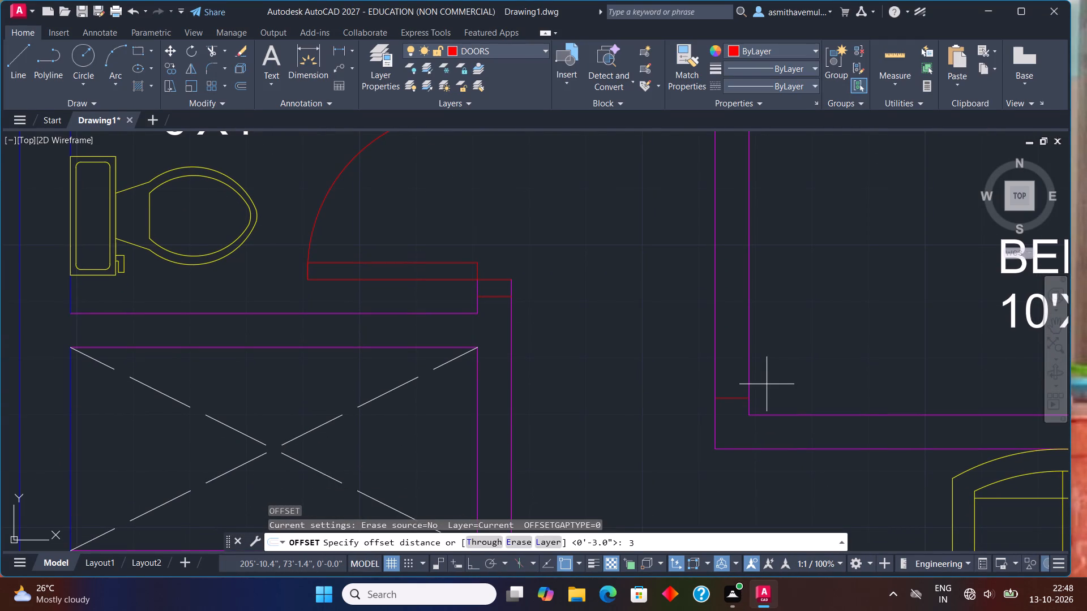
key(shift+quotedbl)
key(Return)
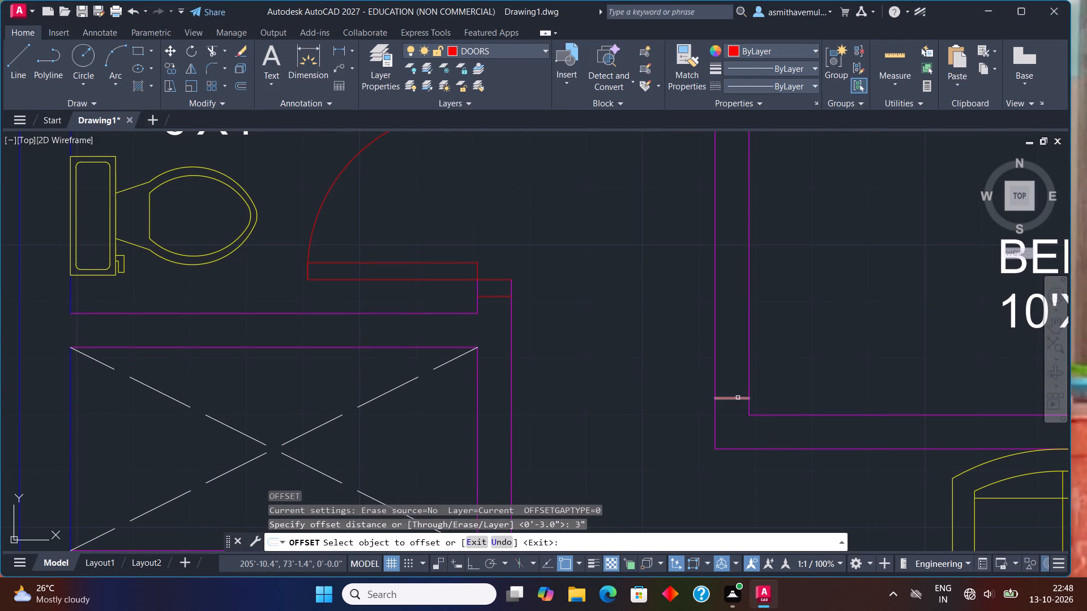
click(738, 397)
click(741, 373)
key(Escape)
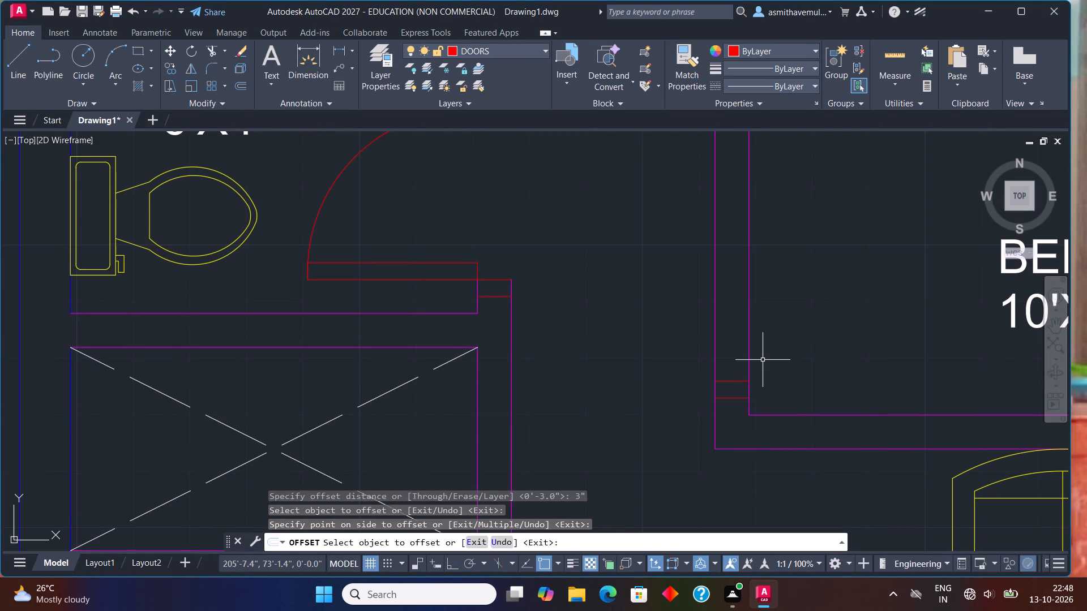
Offset the upper of the two jamb lines 3' upward to mark the door opening's other side.
middle_drag(763, 360, 730, 403)
key(o)
key(Return)
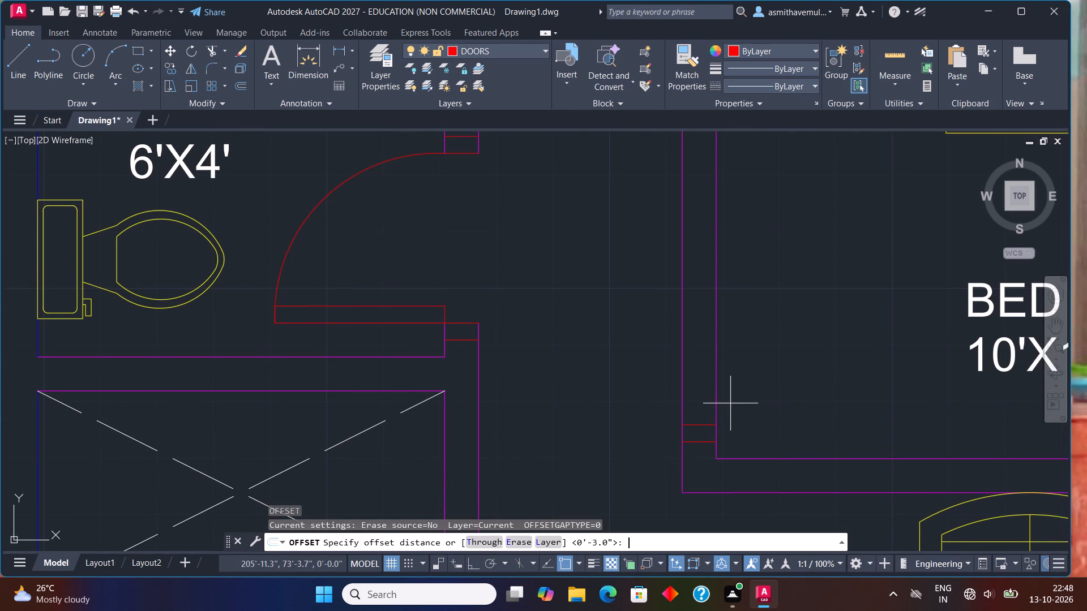
text(3')
key(Return)
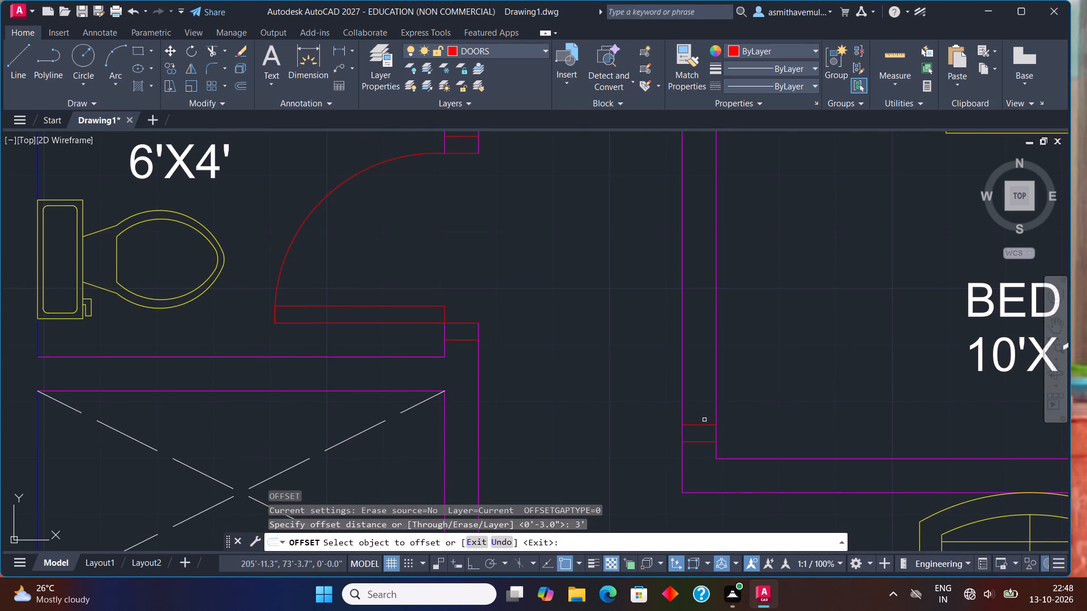
click(703, 424)
click(704, 381)
key(Escape)
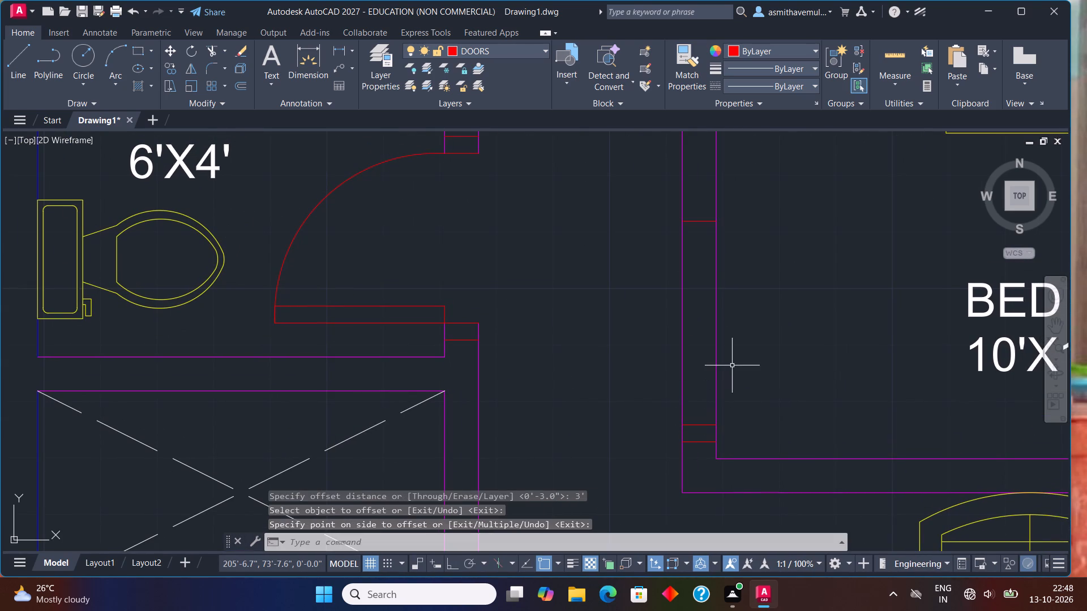
Offset the line at the top of the door opening 3" upward to form the upper jamb.
key(o)
key(Return)
key(3)
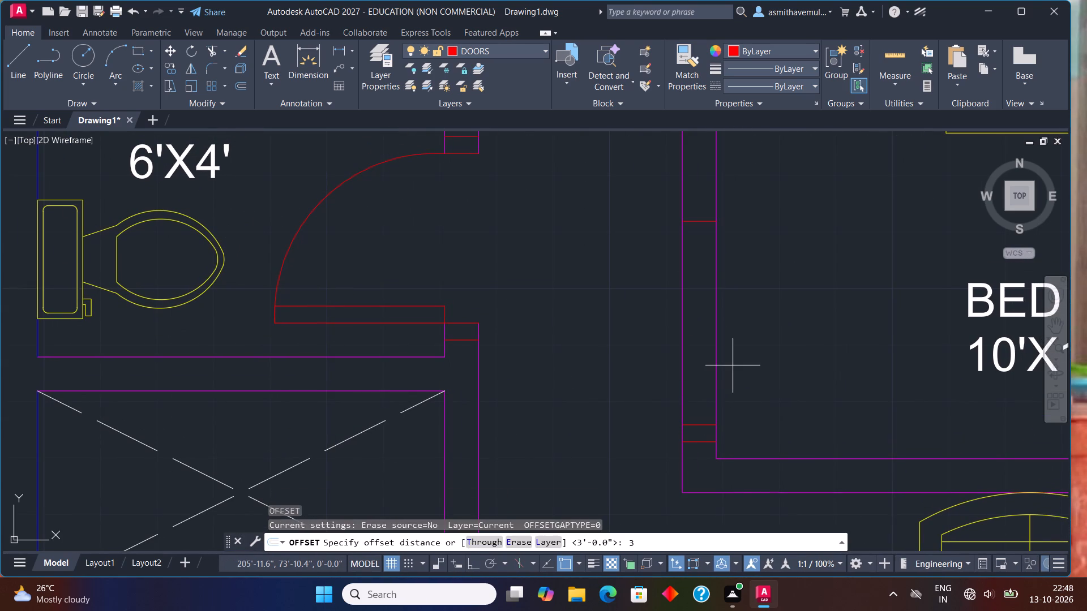
key(shift+quotedbl)
key(Return)
middle_drag(747, 352, 718, 394)
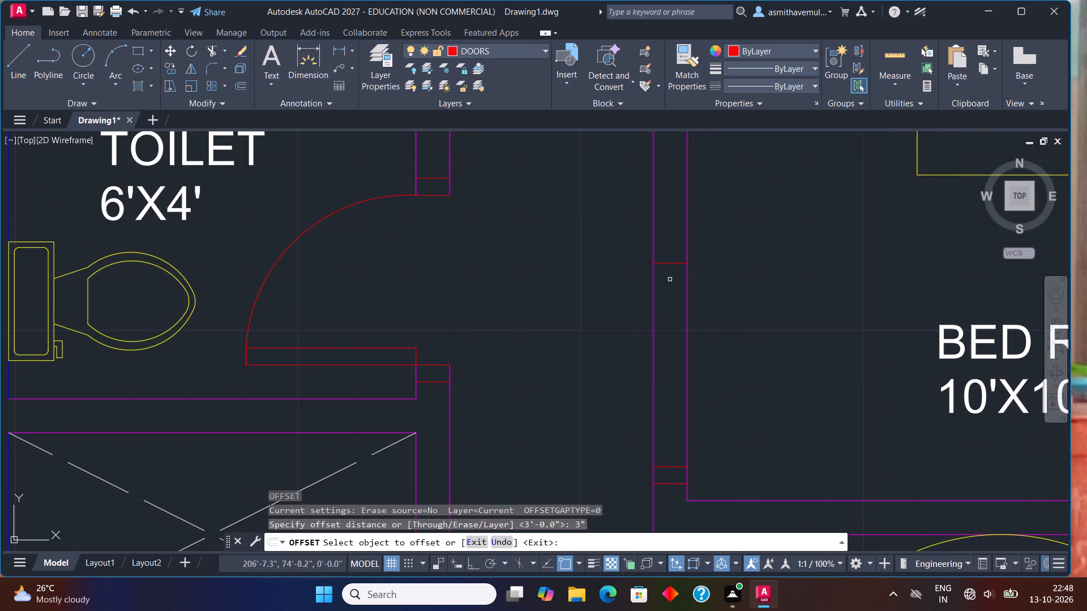
click(672, 264)
click(686, 247)
key(Escape)
Trim both wall lines between the lower and upper jambs to open the upper bedroom's doorway.
text(TRI)
key(m)
key(Return)
drag(723, 327, 584, 387)
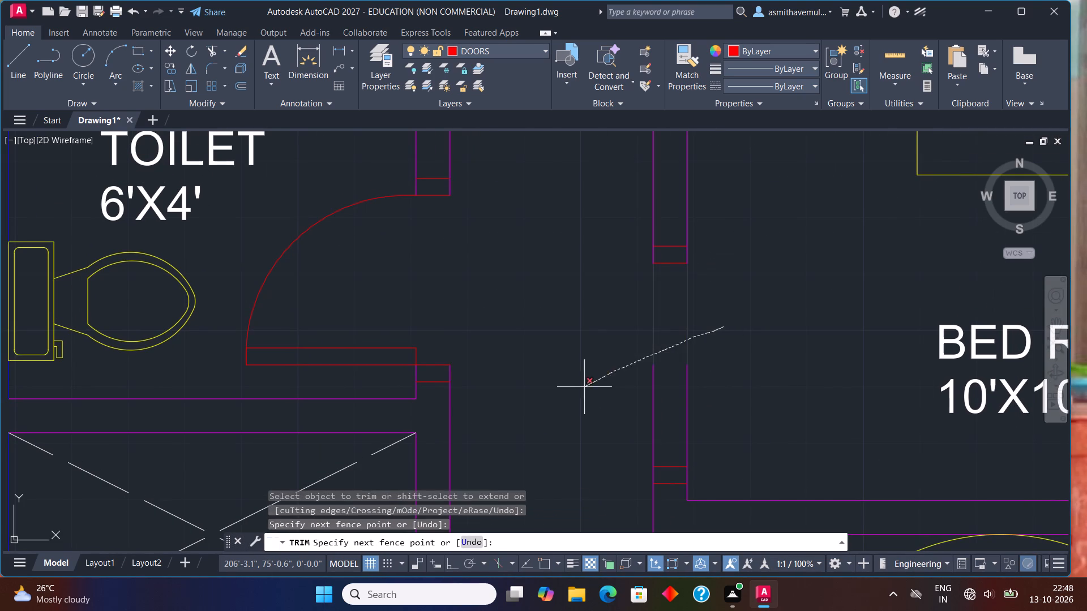
drag(584, 387, 582, 388)
drag(705, 403, 601, 419)
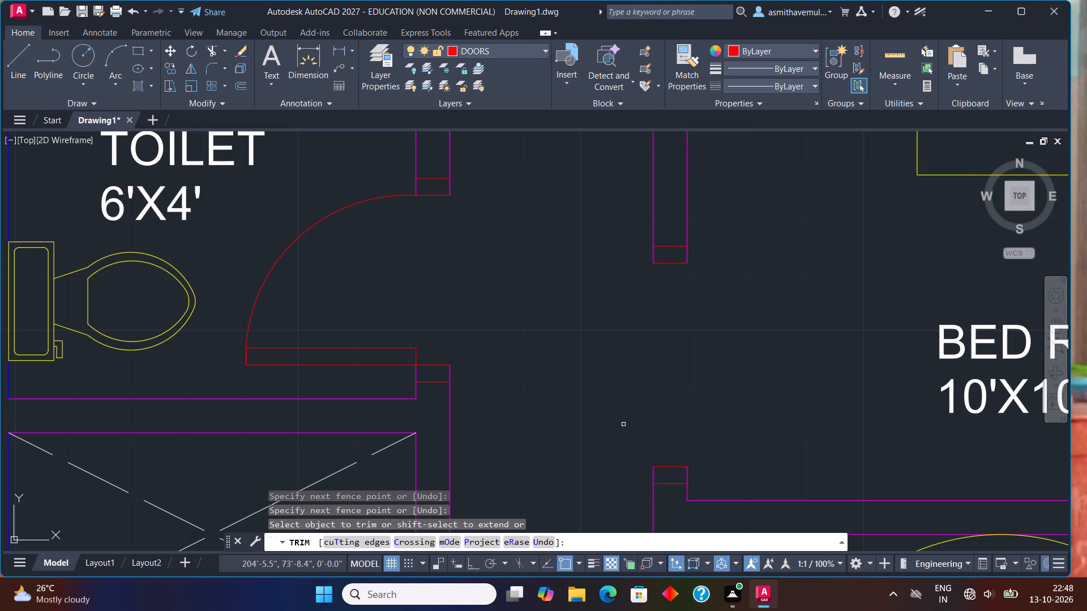
key(Escape)
Draw a 3' by 3" door leaf rectangle from the lower jamb's upper bedroom-side corner, extending into the bedroom.
key(e)
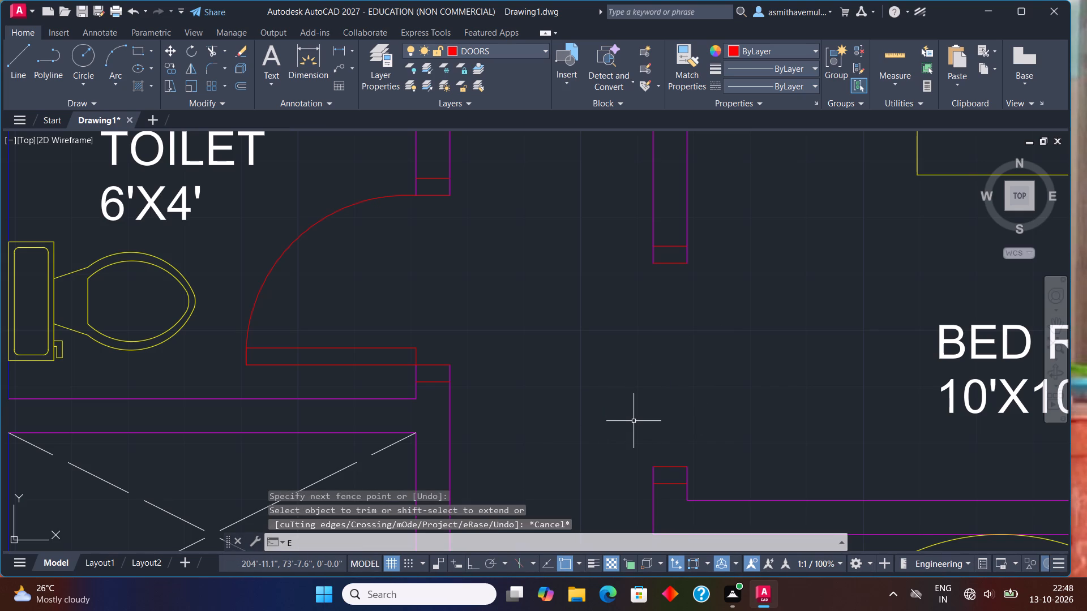
key(BackSpace)
text(REC)
key(Return)
drag(692, 469, 699, 471)
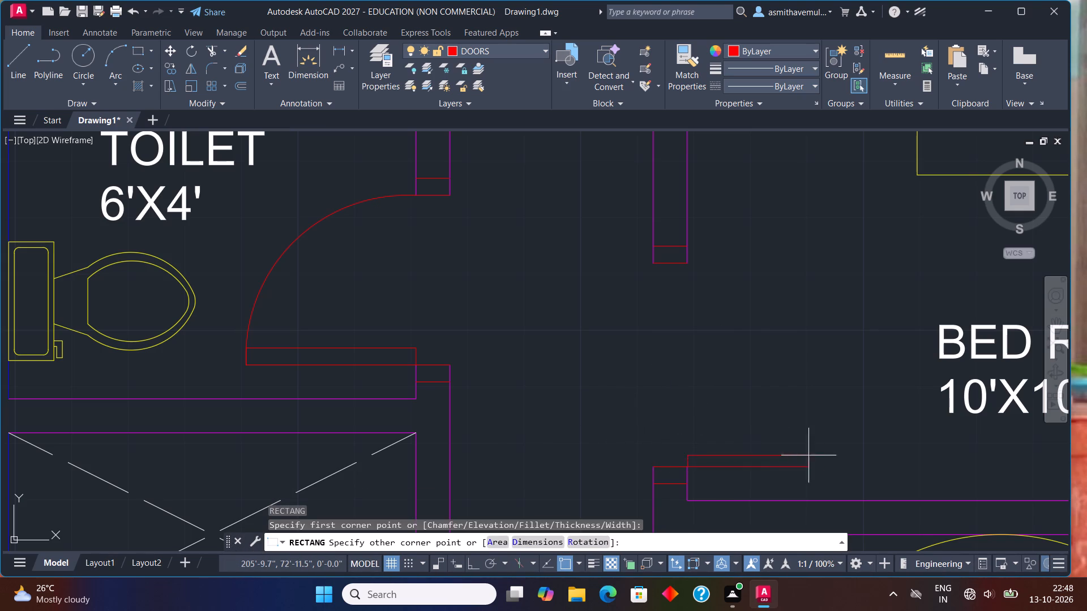
key(d)
key(Return)
key(3)
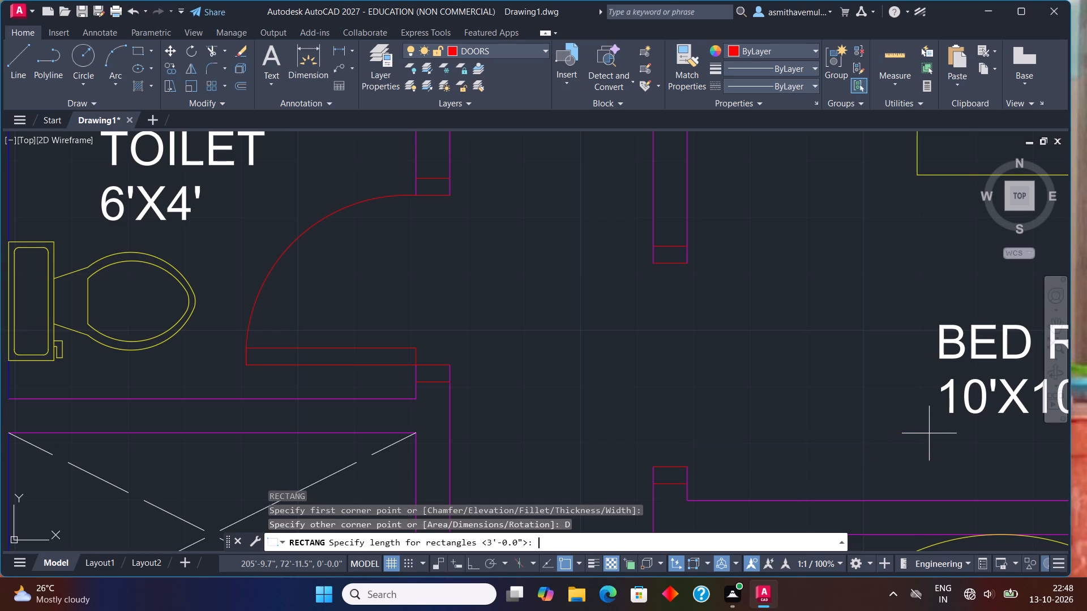
key(apostrophe)
key(Return)
click(930, 433)
key(3)
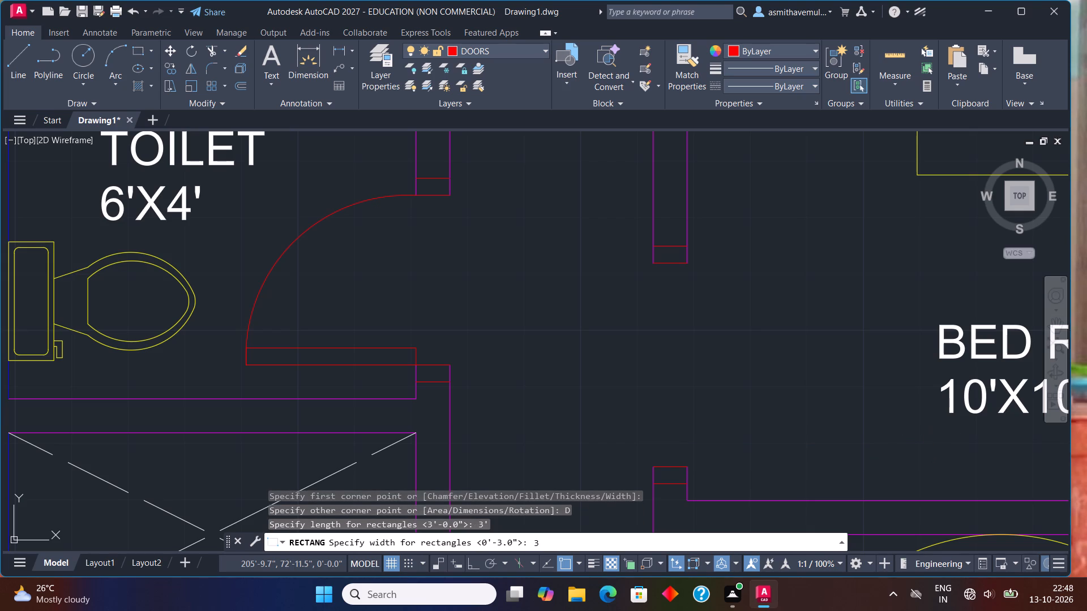
key(shift+quotedbl)
key(Return)
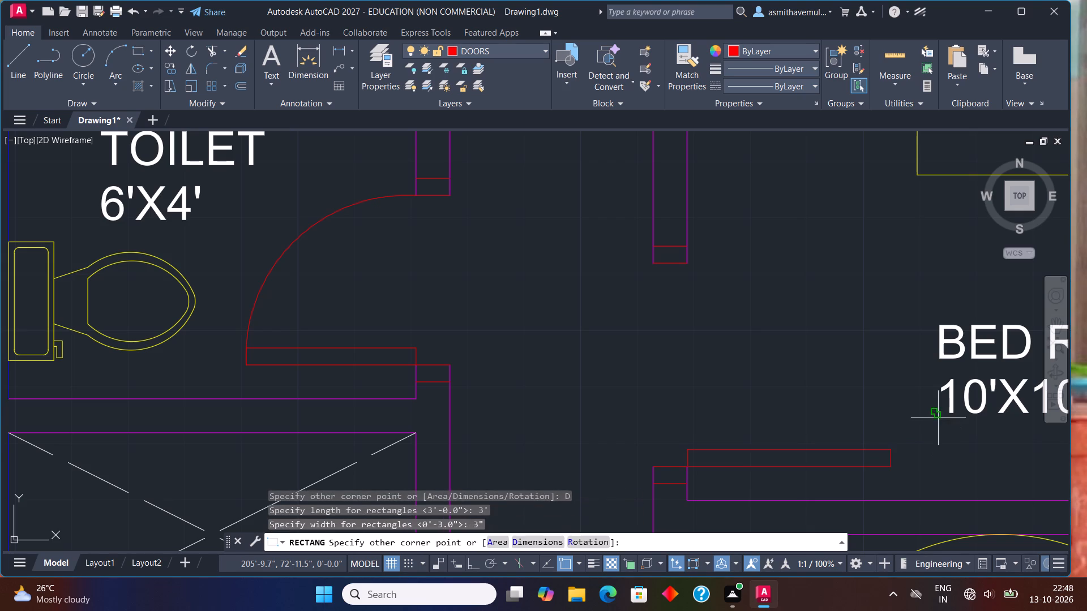
click(939, 416)
Draw the door swing arc from the leaf's outer end through its upper corner to the upper jamb's bedroom-side corner.
key(a)
text(RC)
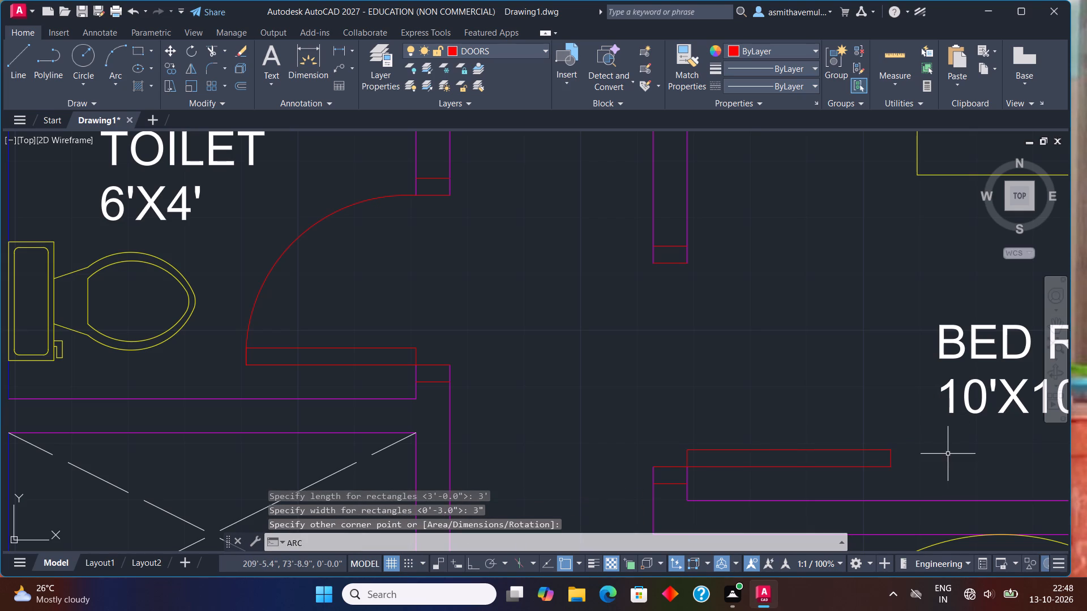
key(Return)
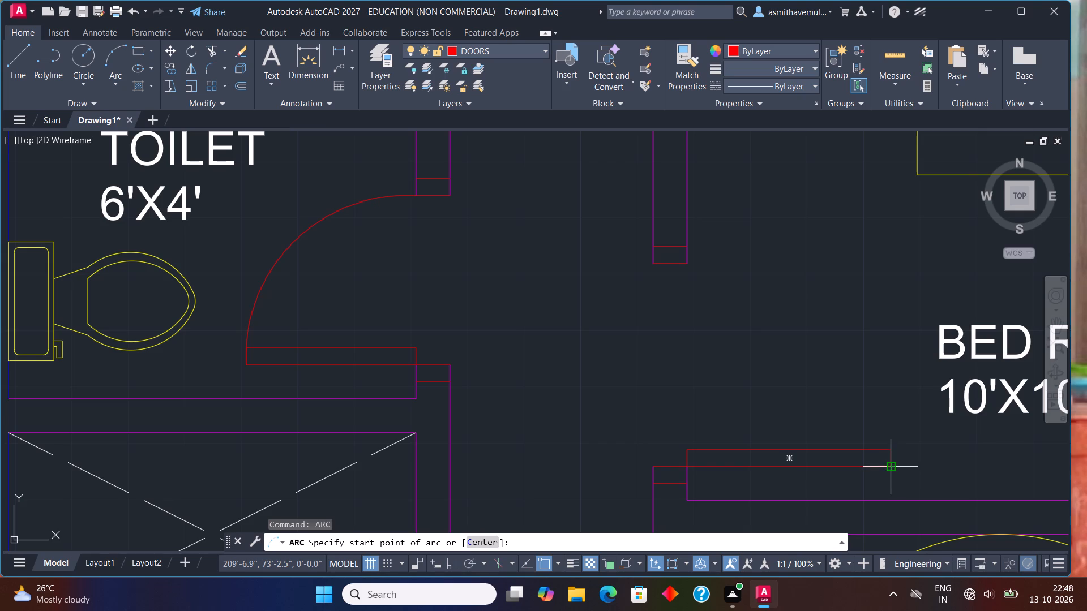
click(889, 467)
drag(888, 451, 885, 441)
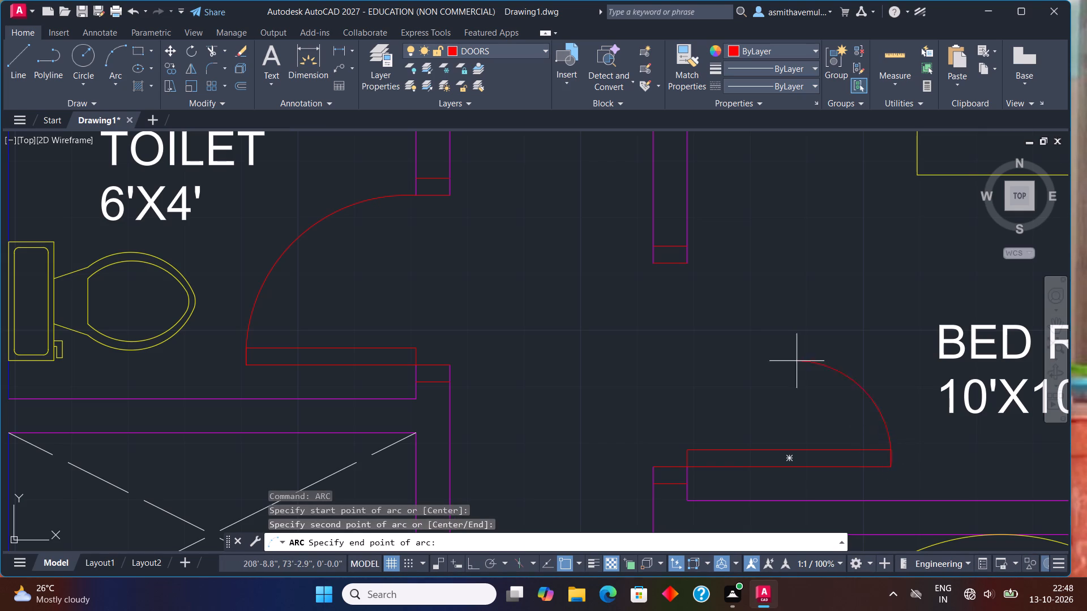
click(686, 267)
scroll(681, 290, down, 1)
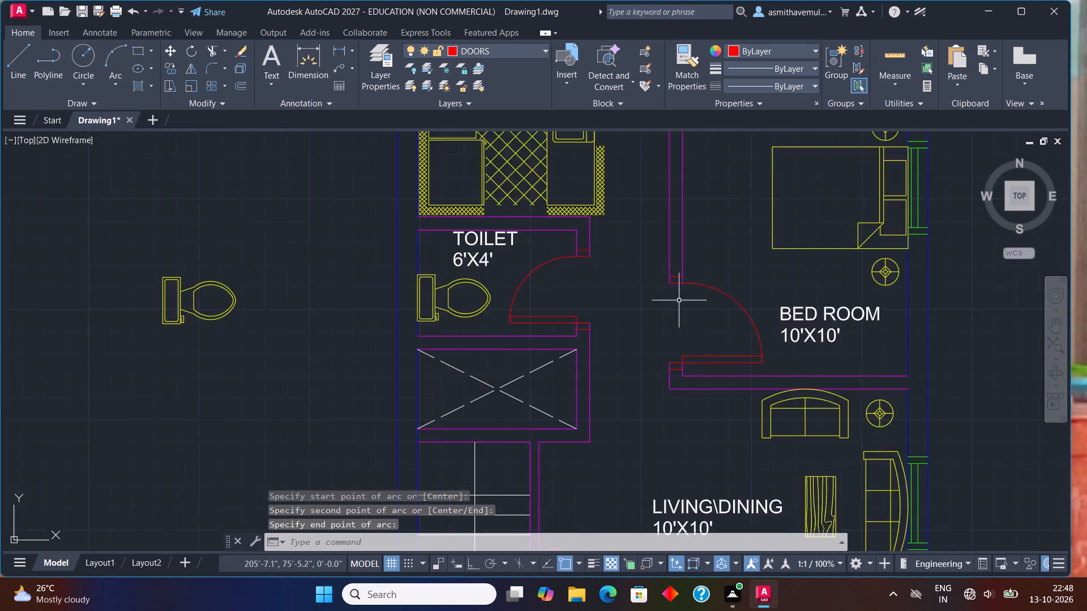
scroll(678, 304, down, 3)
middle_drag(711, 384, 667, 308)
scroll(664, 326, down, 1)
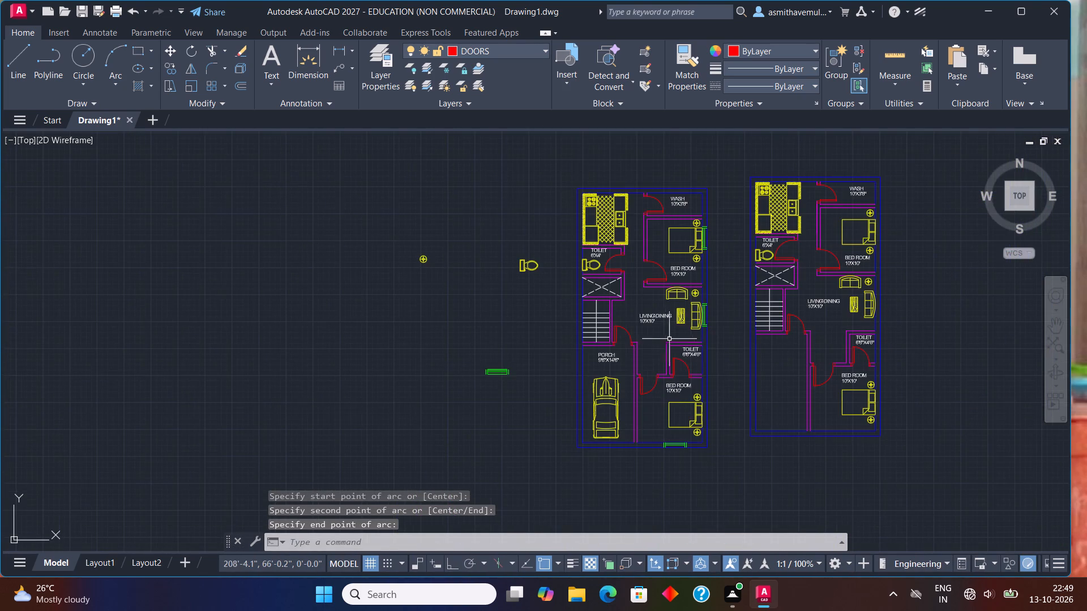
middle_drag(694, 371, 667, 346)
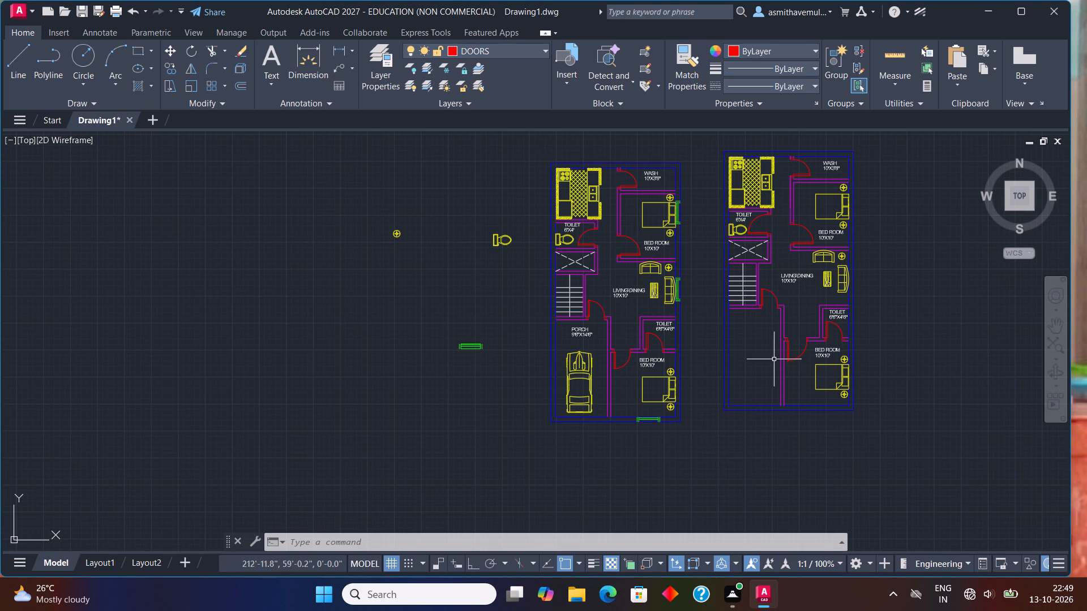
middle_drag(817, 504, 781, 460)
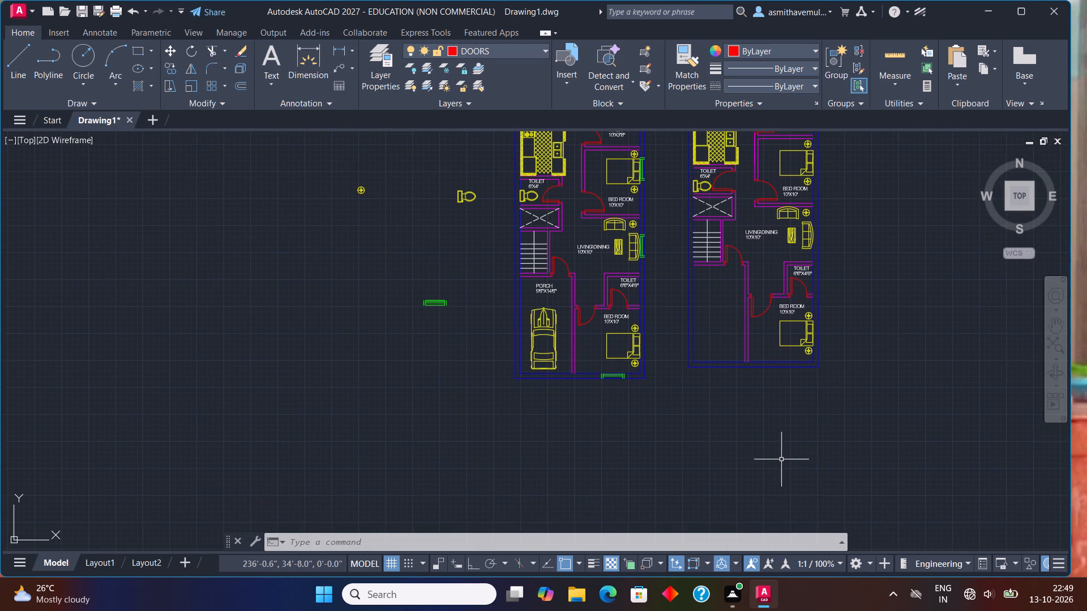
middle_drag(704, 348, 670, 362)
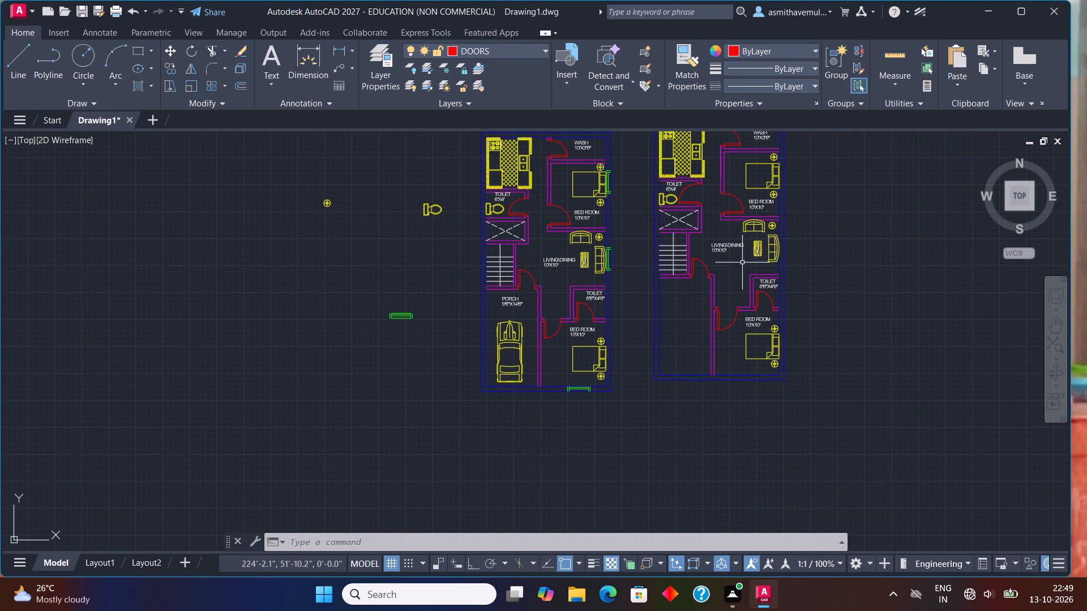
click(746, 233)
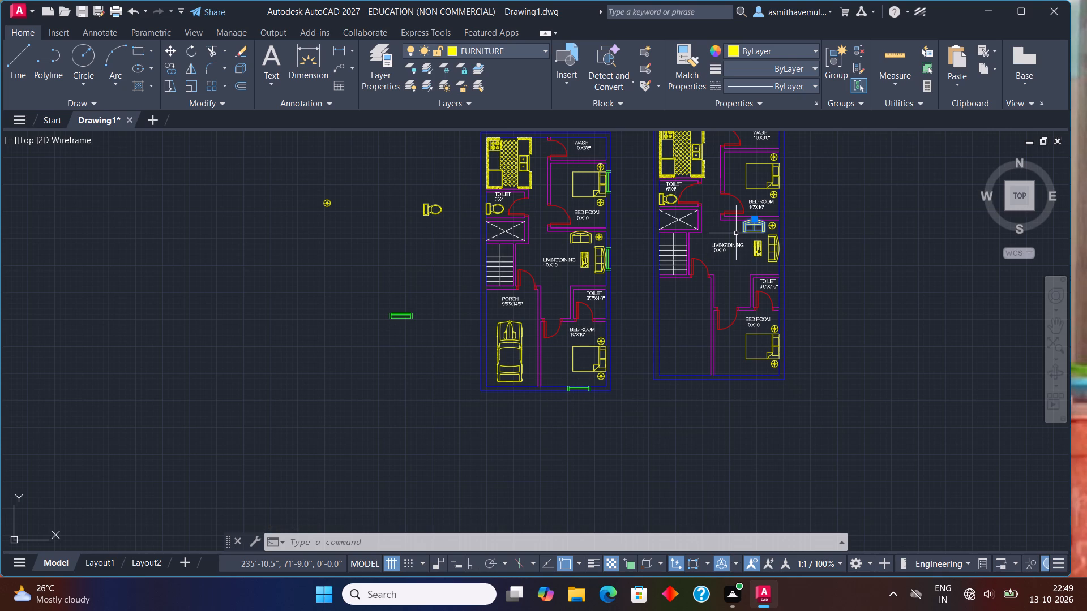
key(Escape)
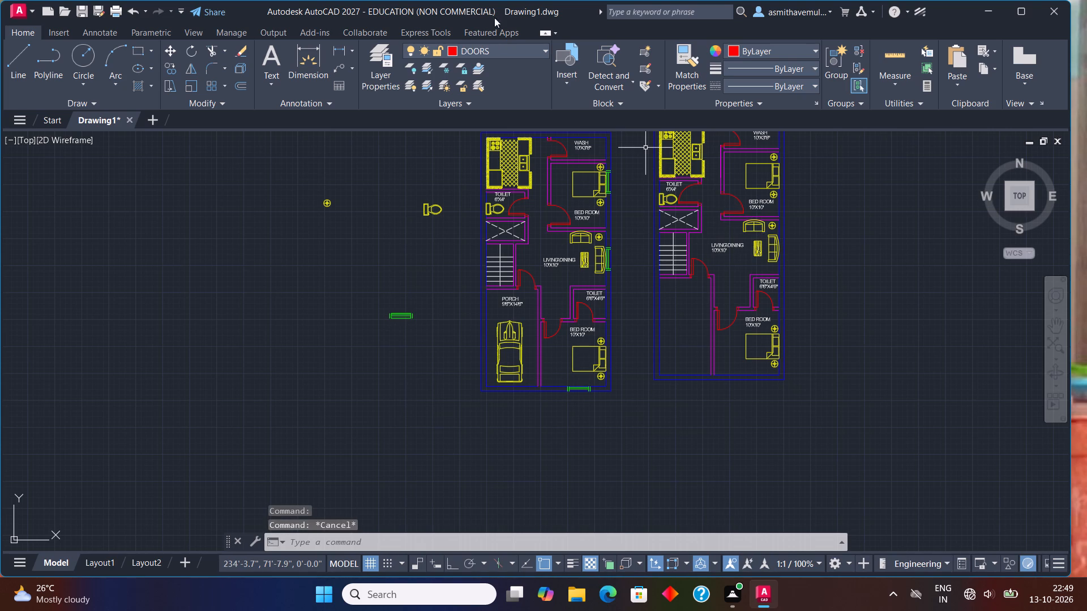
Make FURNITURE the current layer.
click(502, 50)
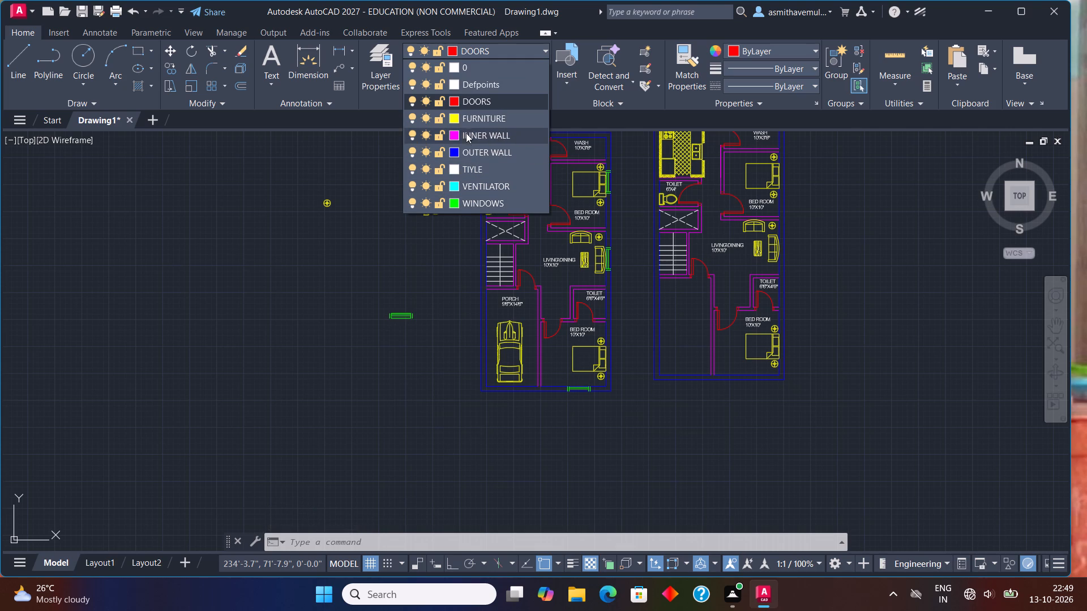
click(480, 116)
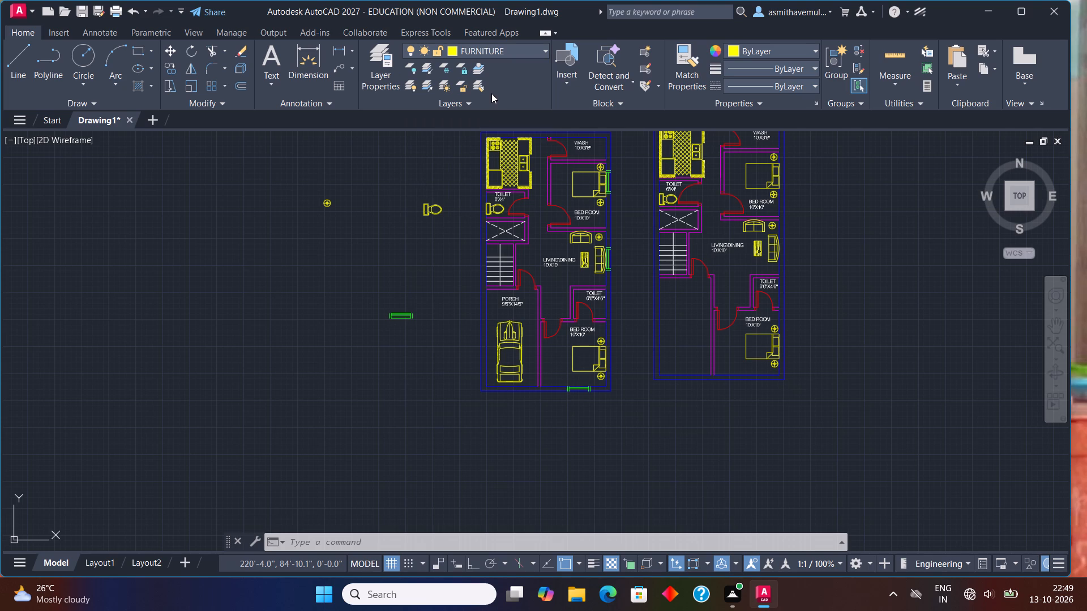
Switch the current layer to OUTER WALL.
key(o)
key(Return)
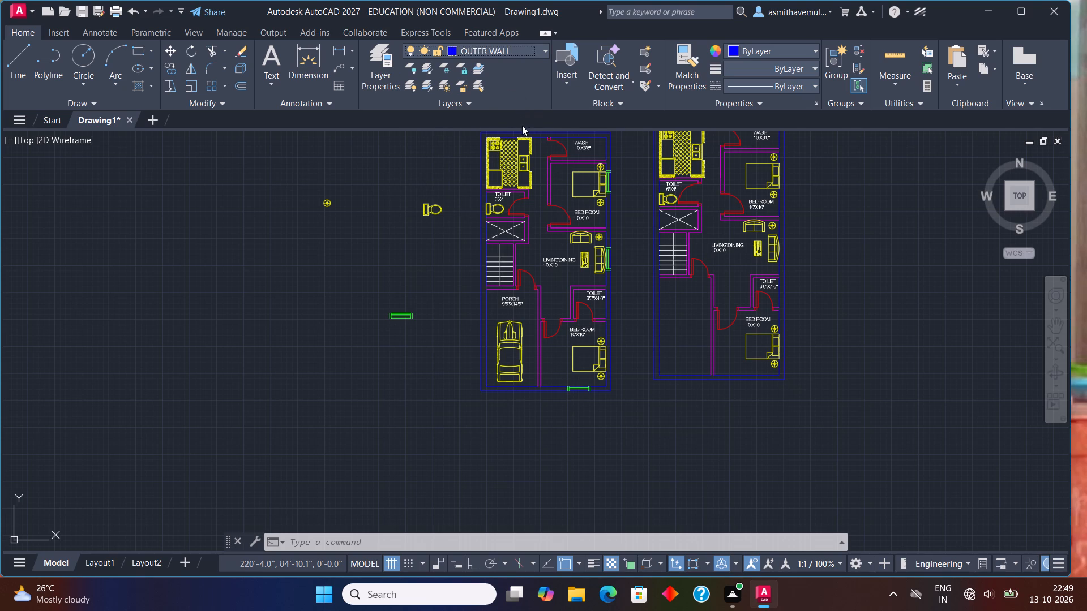
key(Escape)
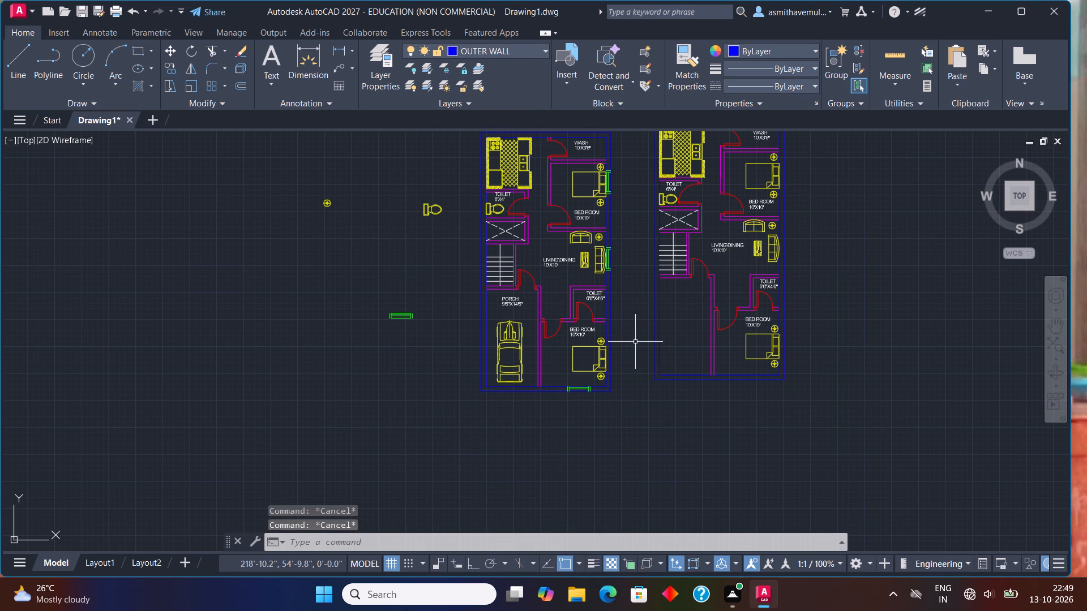
Start Offset and set its layer option to Current for the offset objects.
key(o)
key(Return)
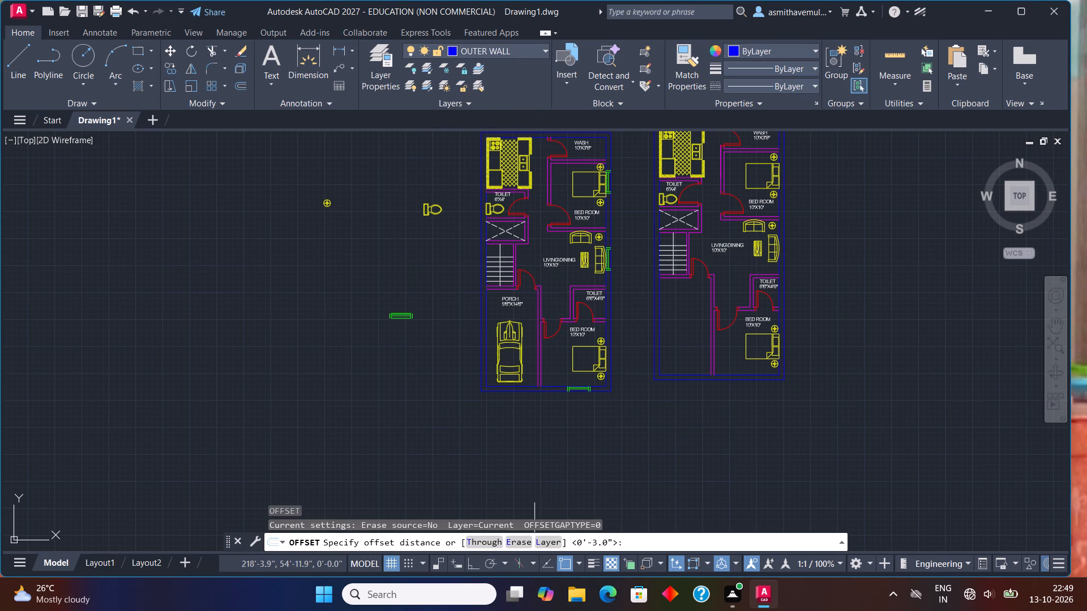
drag(542, 544, 547, 544)
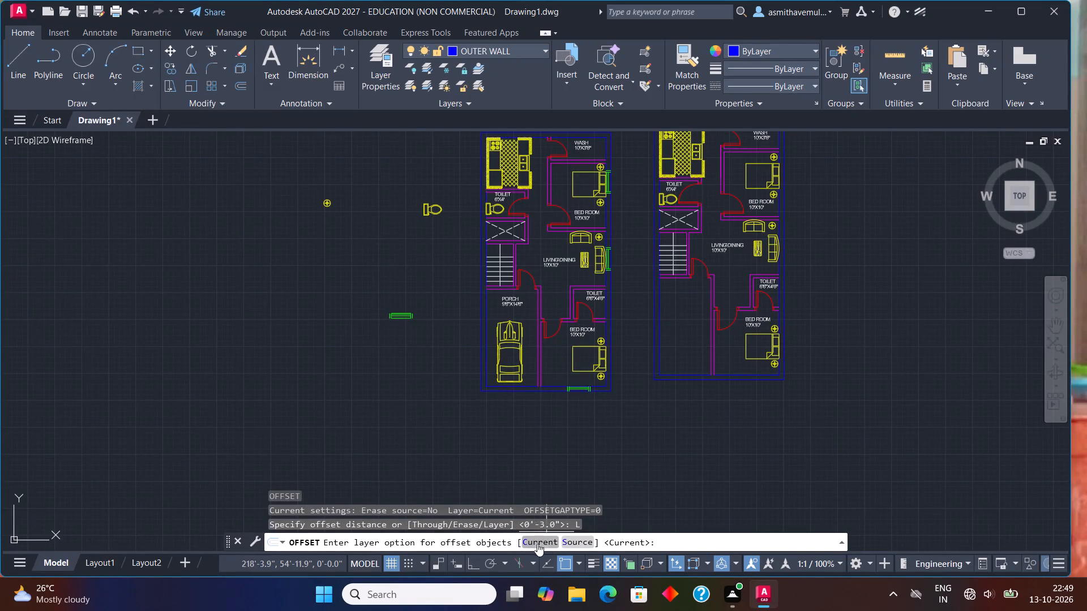
click(537, 544)
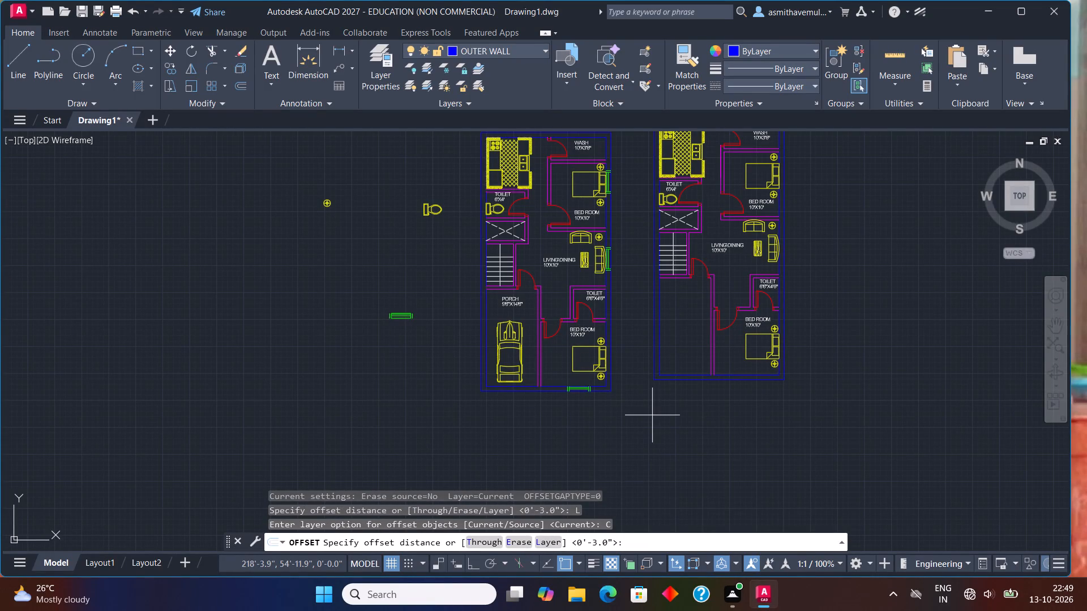
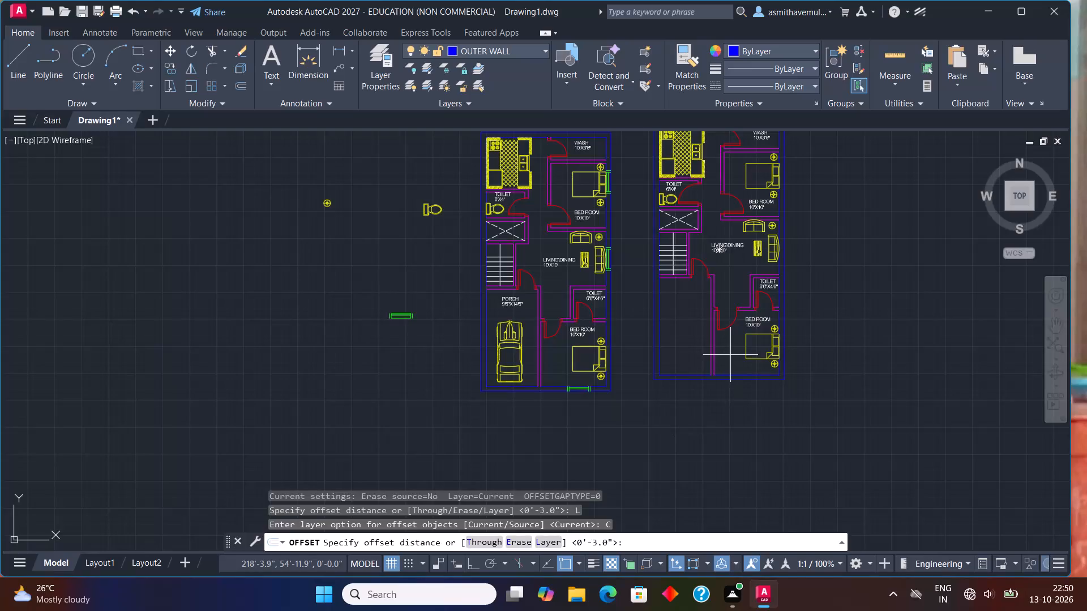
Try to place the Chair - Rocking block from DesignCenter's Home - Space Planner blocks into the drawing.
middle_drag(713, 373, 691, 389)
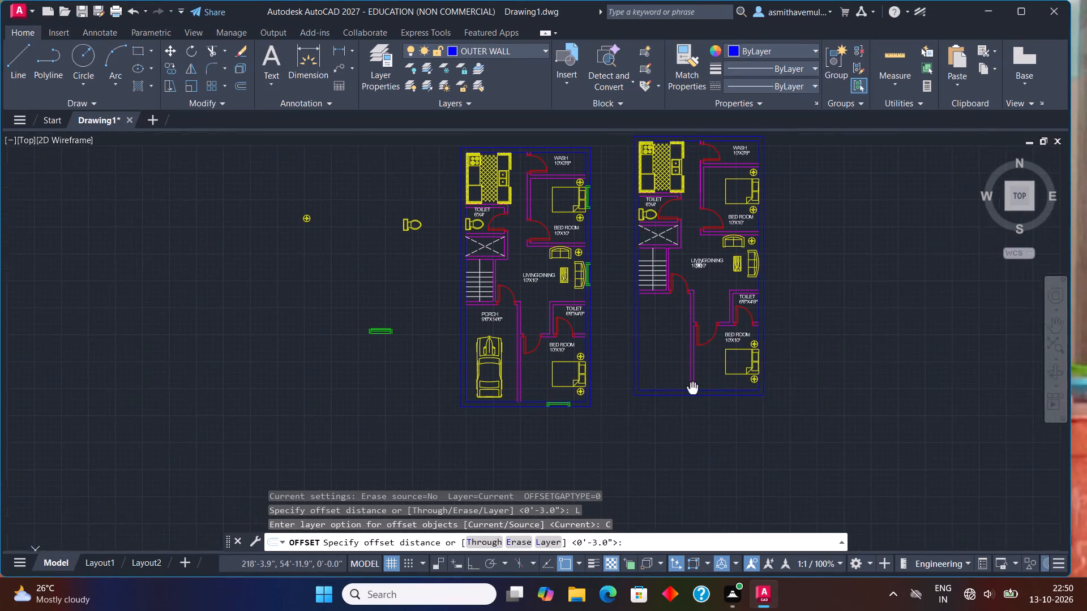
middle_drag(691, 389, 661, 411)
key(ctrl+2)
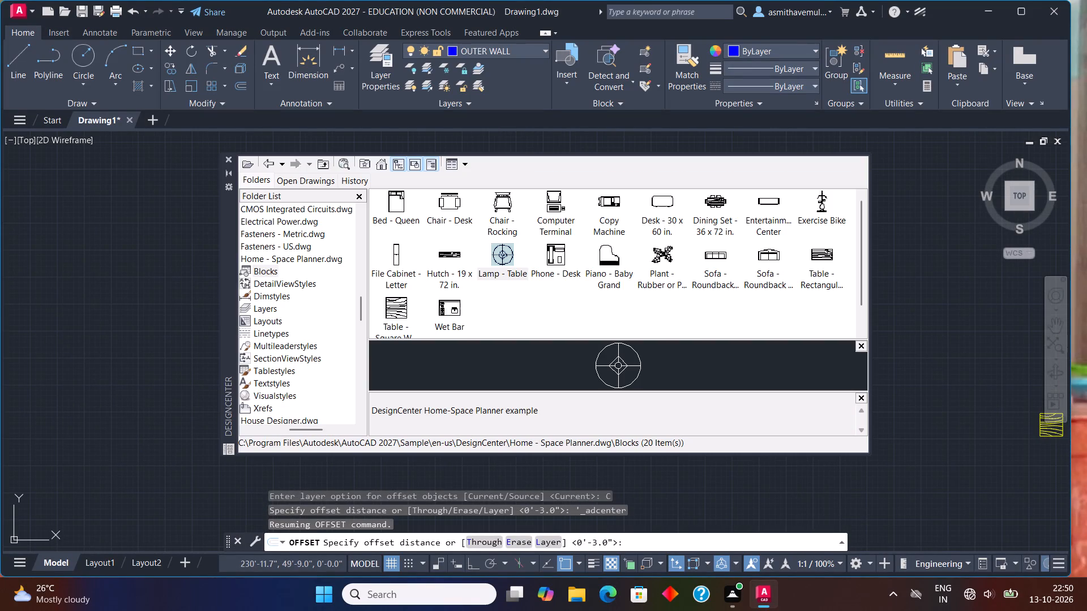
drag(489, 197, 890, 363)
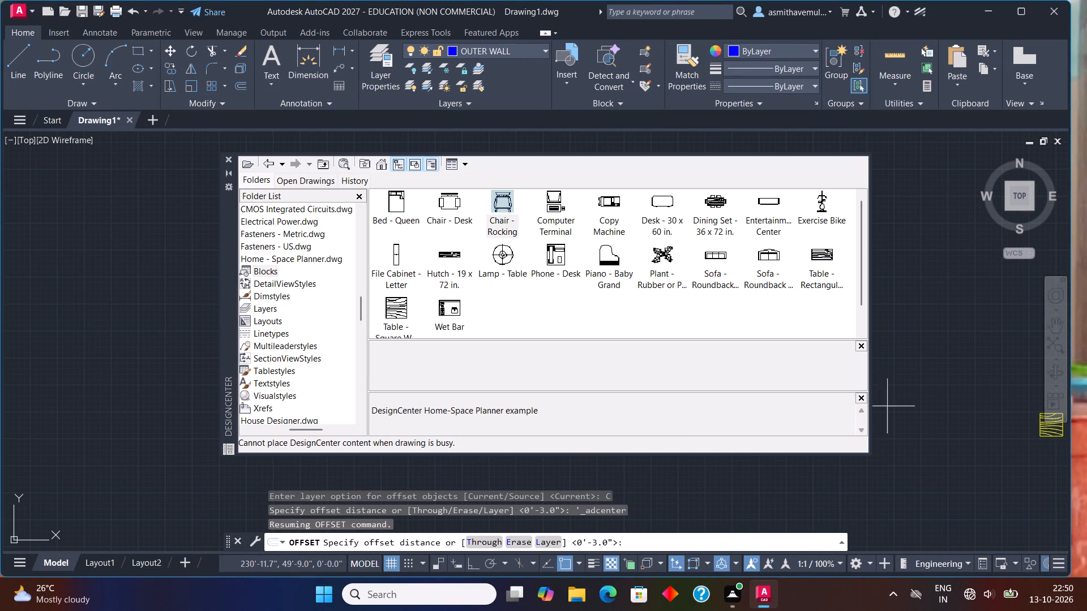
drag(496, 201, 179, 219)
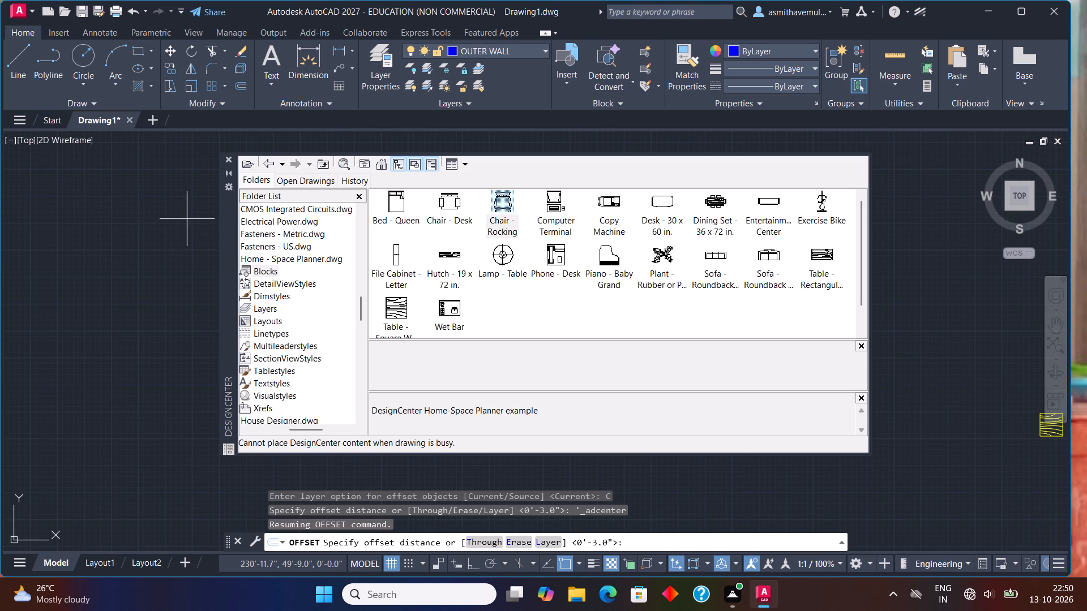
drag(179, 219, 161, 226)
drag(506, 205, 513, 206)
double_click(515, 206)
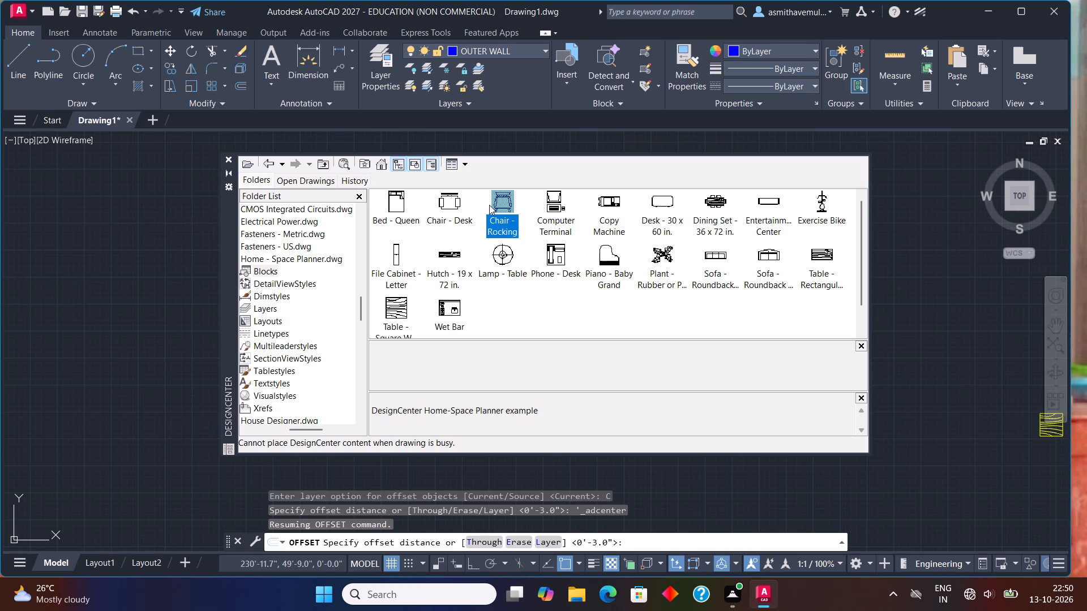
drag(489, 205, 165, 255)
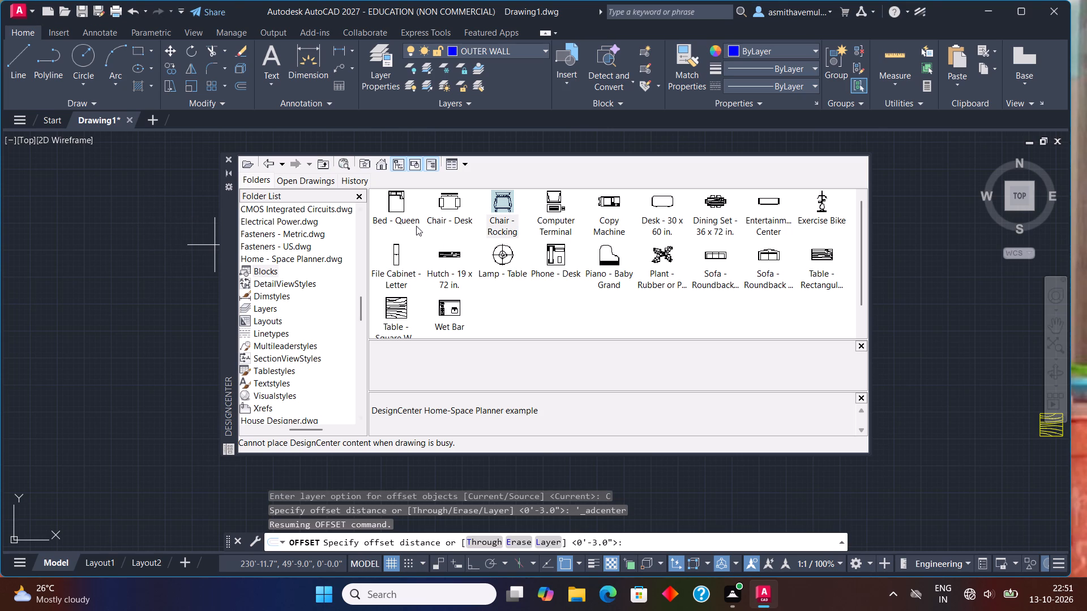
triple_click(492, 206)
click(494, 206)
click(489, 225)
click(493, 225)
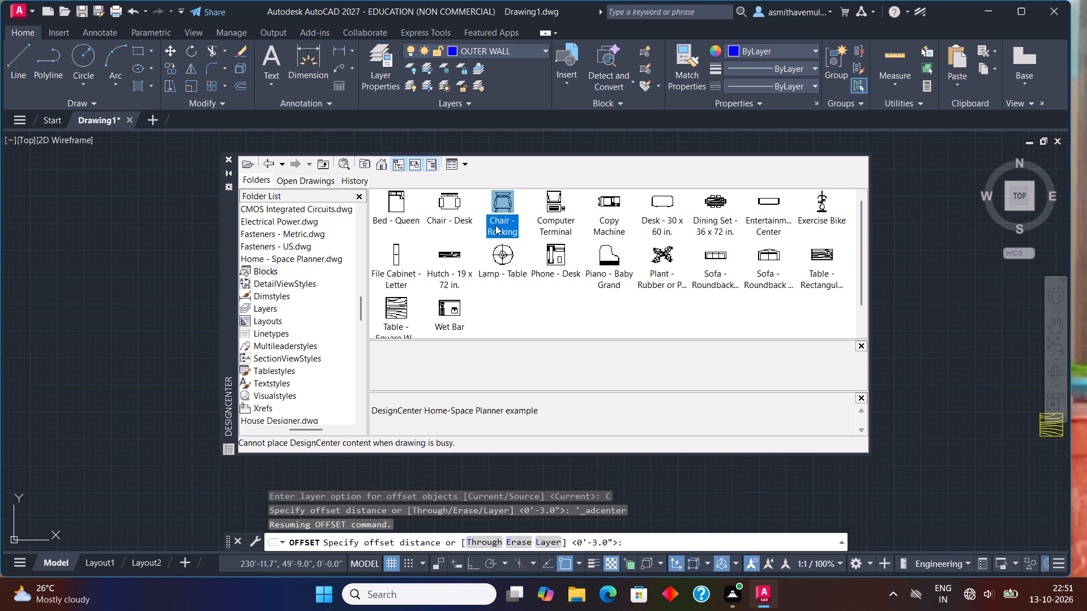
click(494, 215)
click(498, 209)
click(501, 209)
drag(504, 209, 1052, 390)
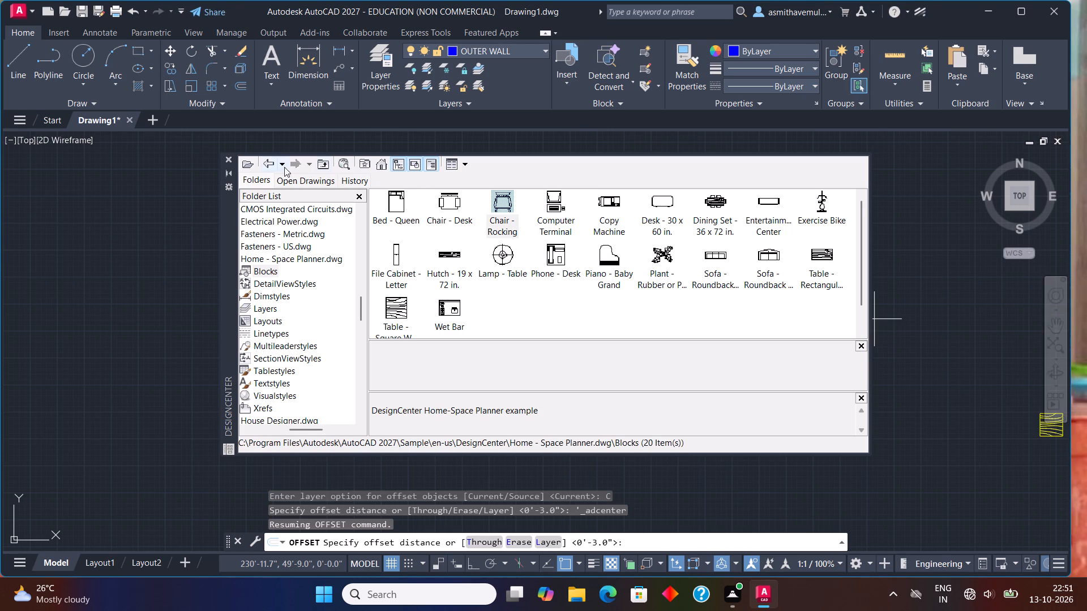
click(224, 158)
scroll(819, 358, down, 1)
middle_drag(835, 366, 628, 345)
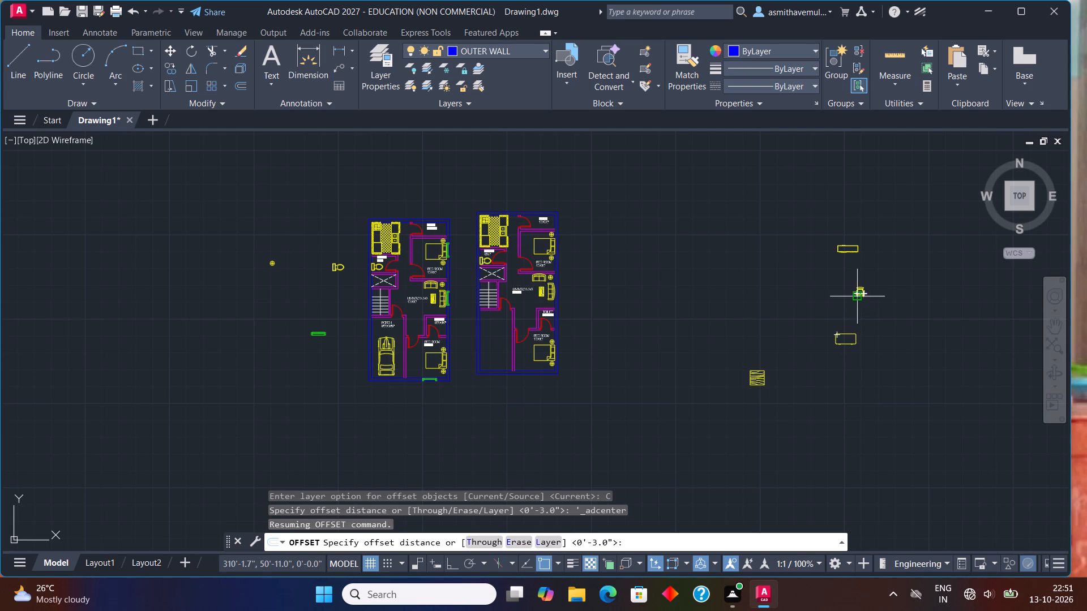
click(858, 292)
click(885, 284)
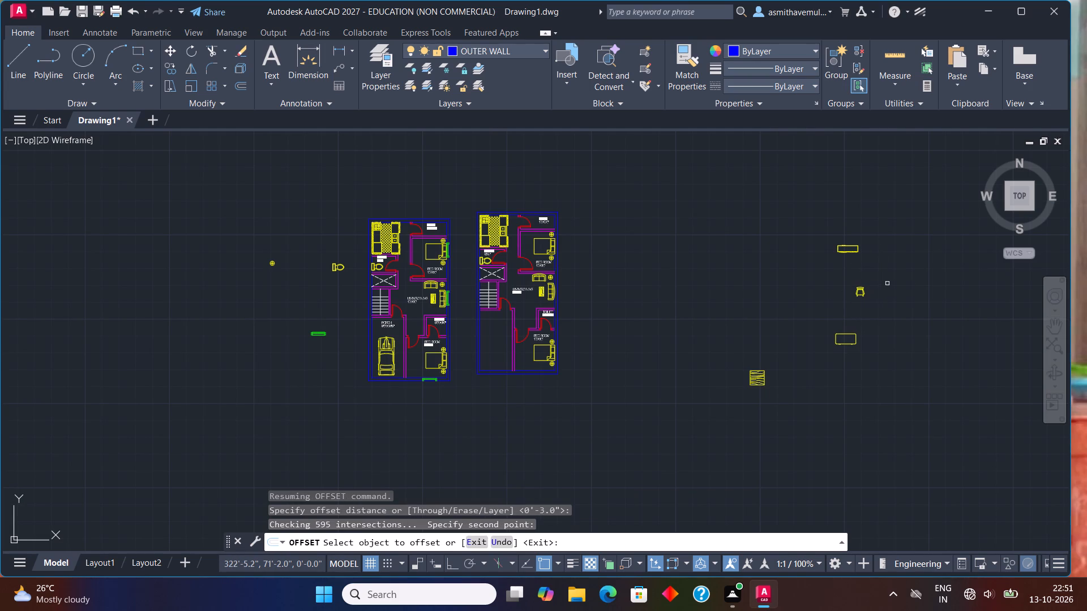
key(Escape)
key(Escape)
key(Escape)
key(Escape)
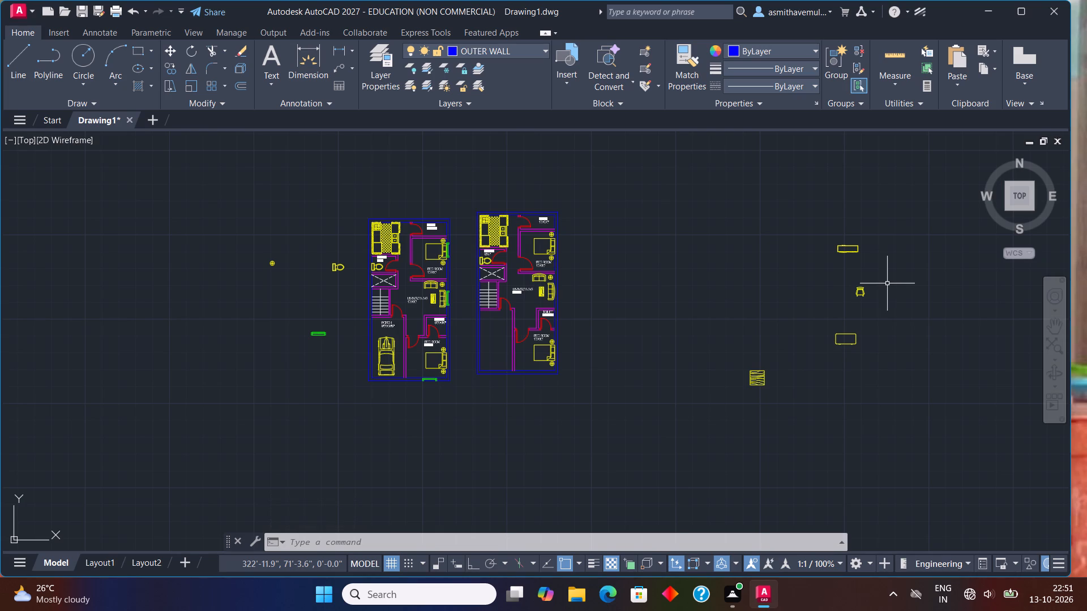
Move the loose chair block from beside the plans into the second plan's empty room below the stairs.
click(855, 294)
key(m)
key(Return)
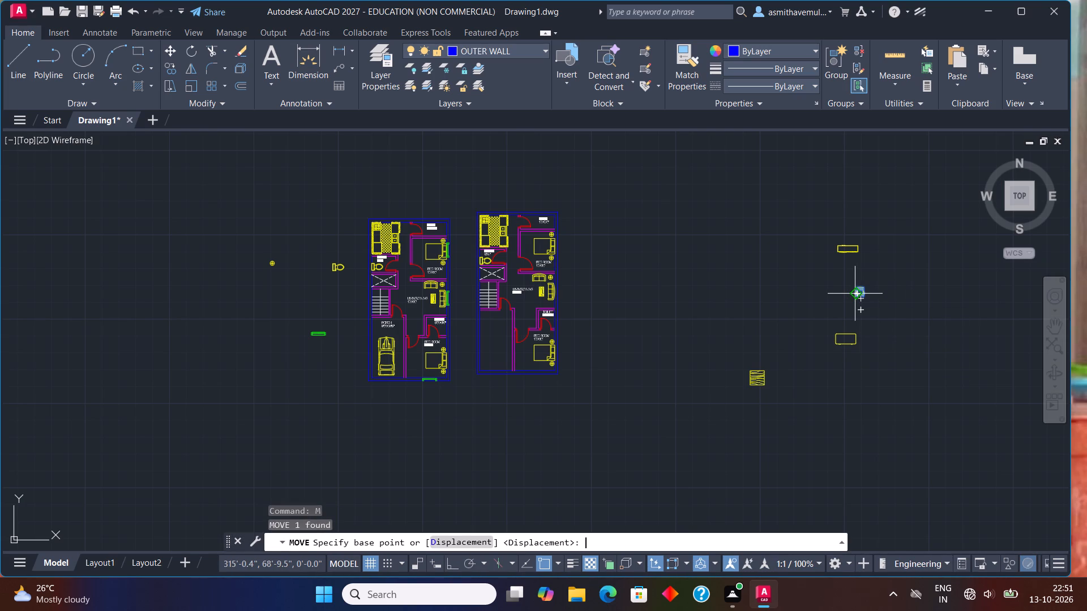
click(855, 294)
click(864, 291)
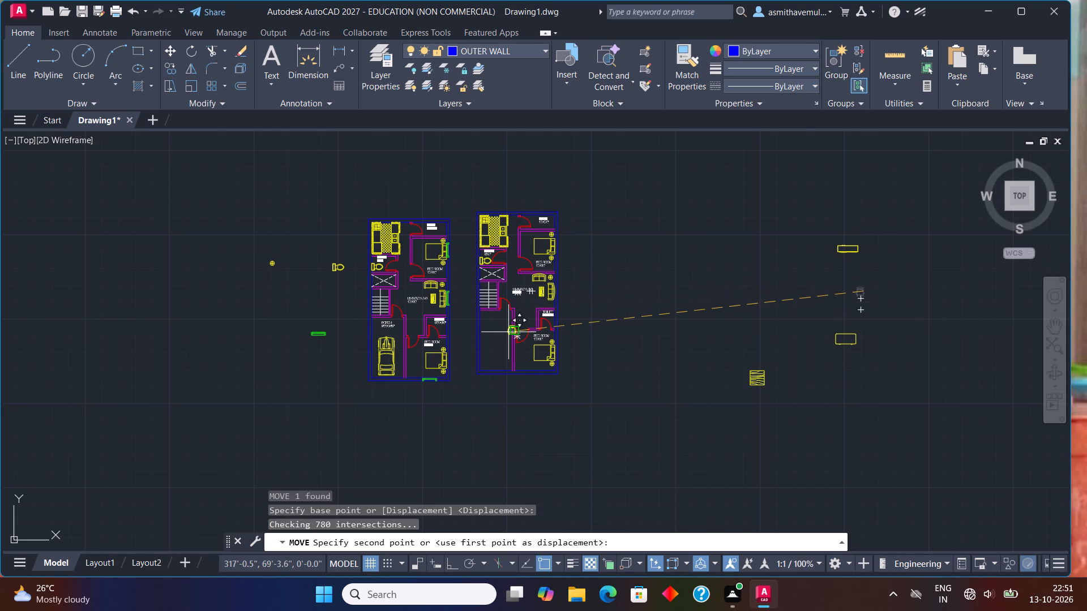
scroll(508, 332, up, 3)
click(467, 334)
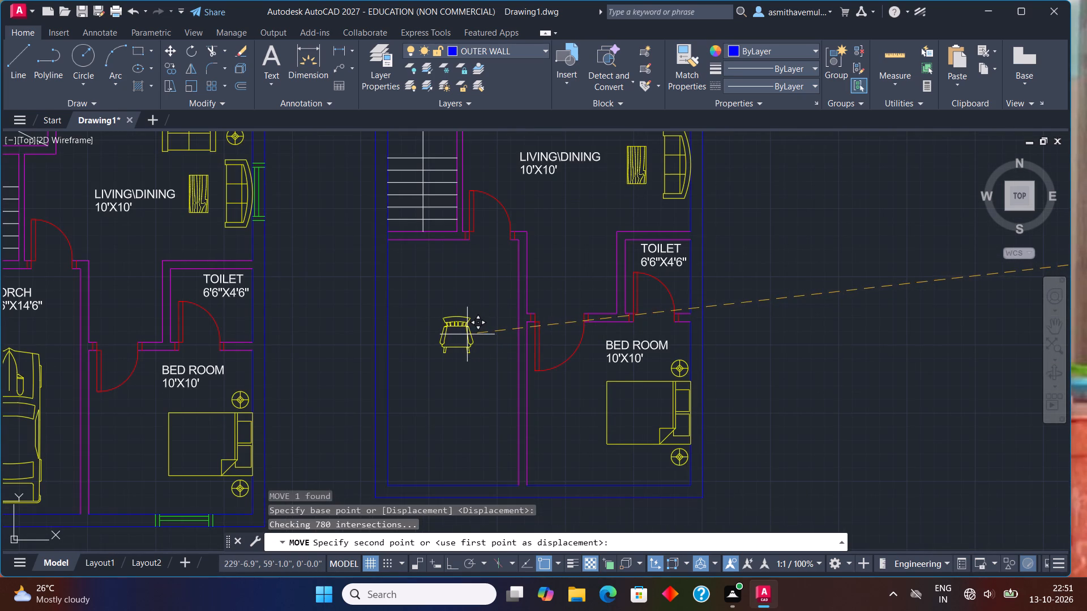
Move the loose square wood-grain table into the second plan's empty front room, just below the chair.
scroll(592, 317, down, 3)
click(841, 365)
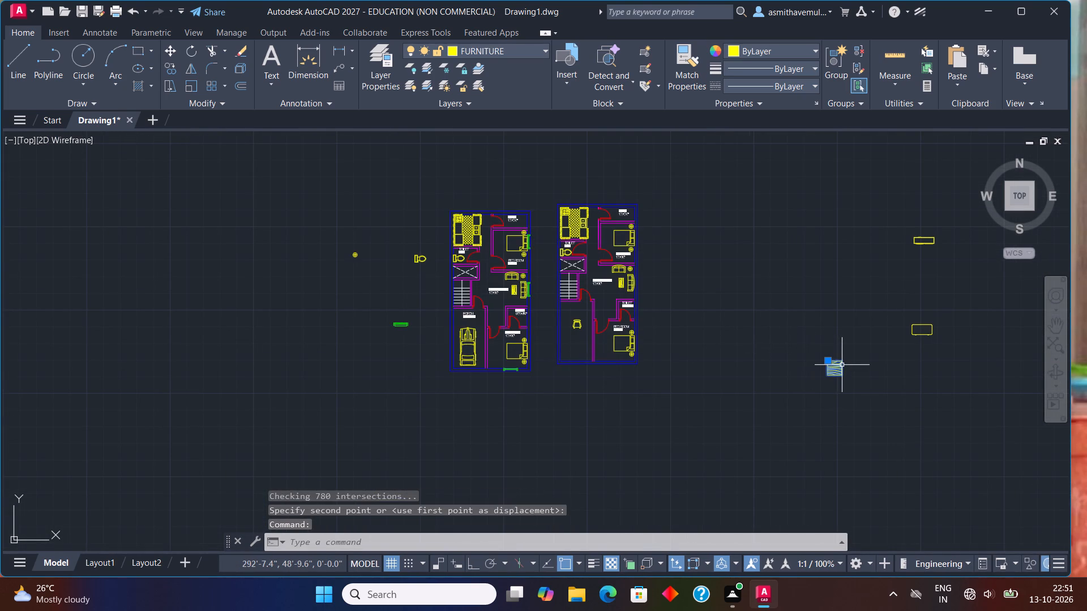
key(m)
key(Return)
click(842, 368)
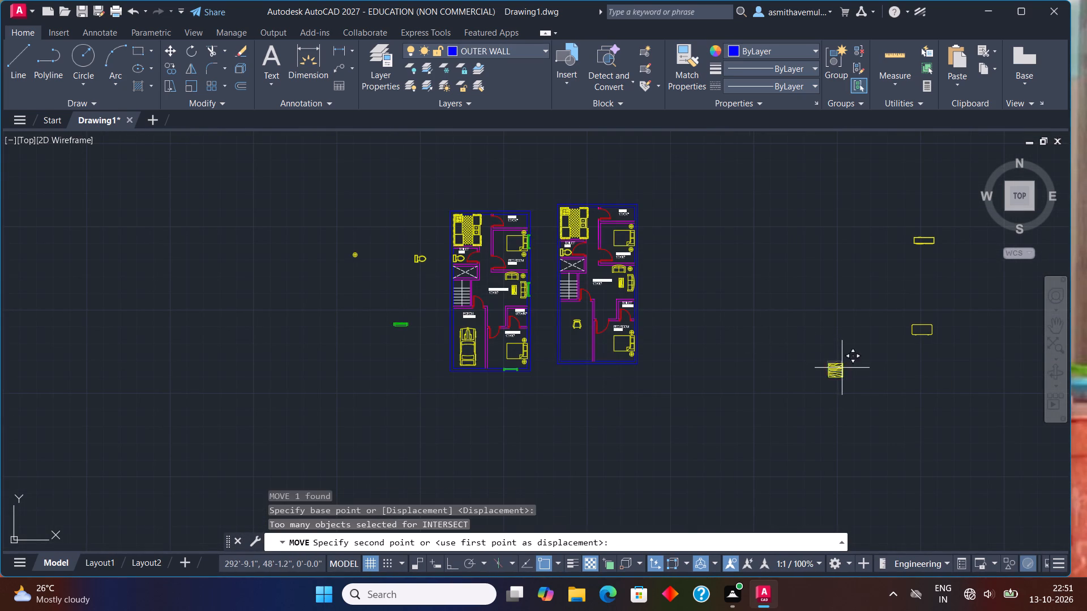
scroll(579, 337, up, 3)
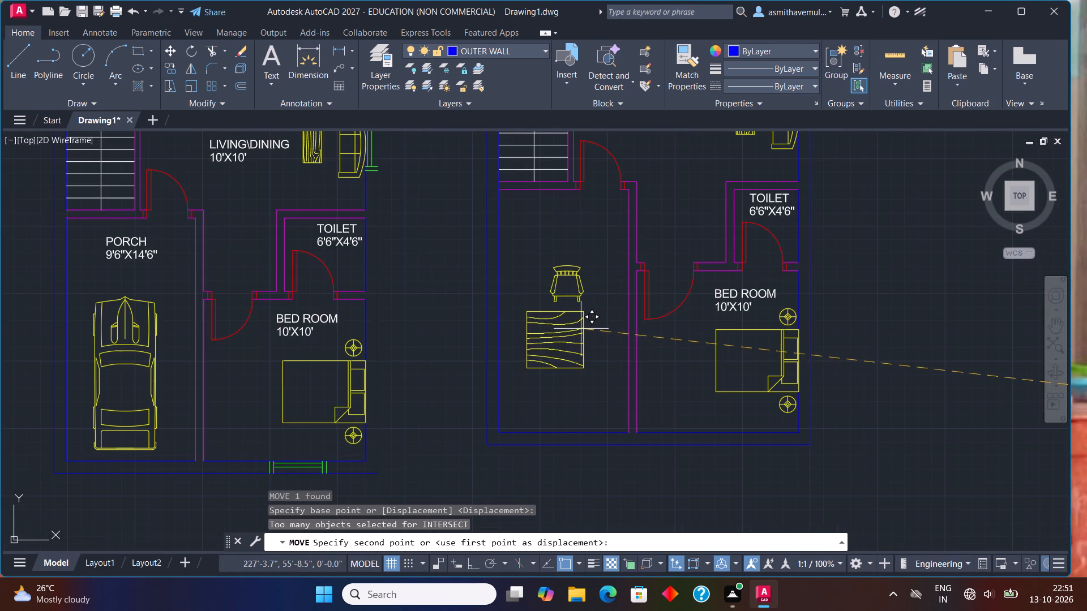
click(581, 329)
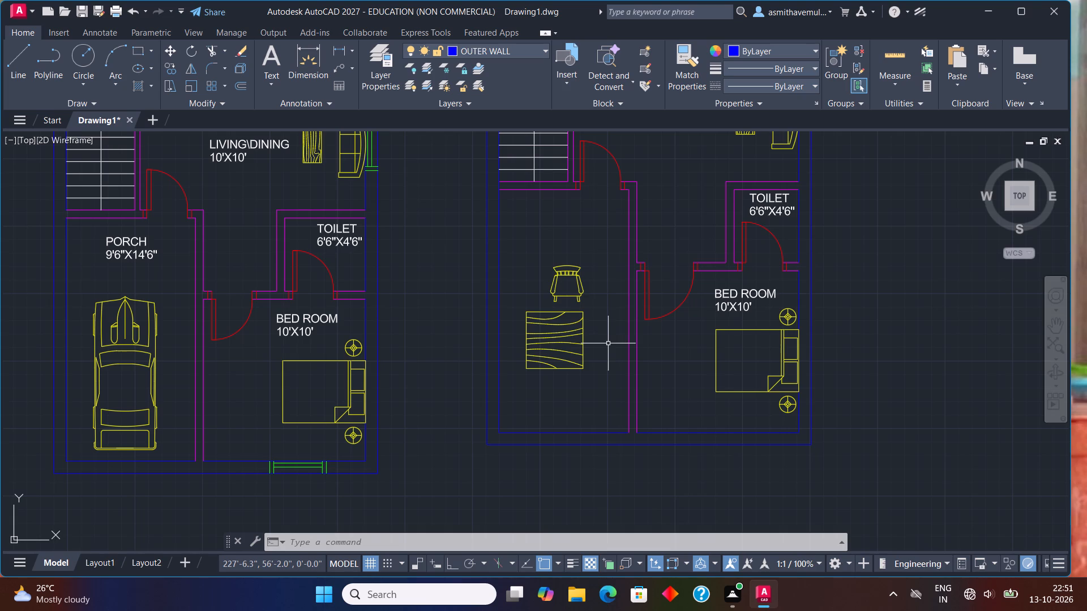
Scale the square table in the second plan's front room to about half size from its lower-right corner.
click(544, 329)
click(545, 333)
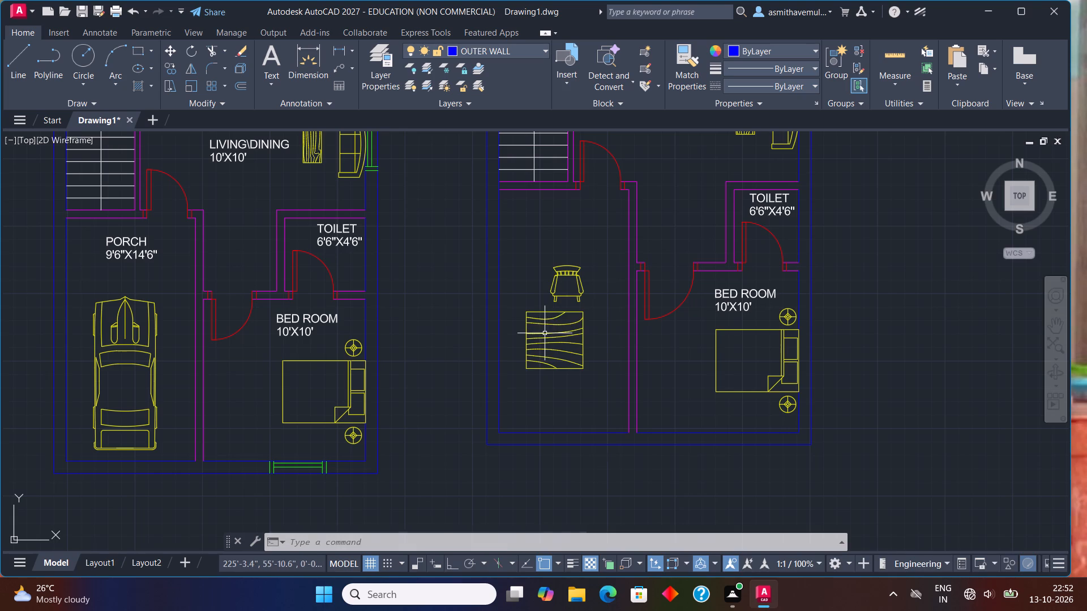
click(546, 336)
text(SCALE)
key(Return)
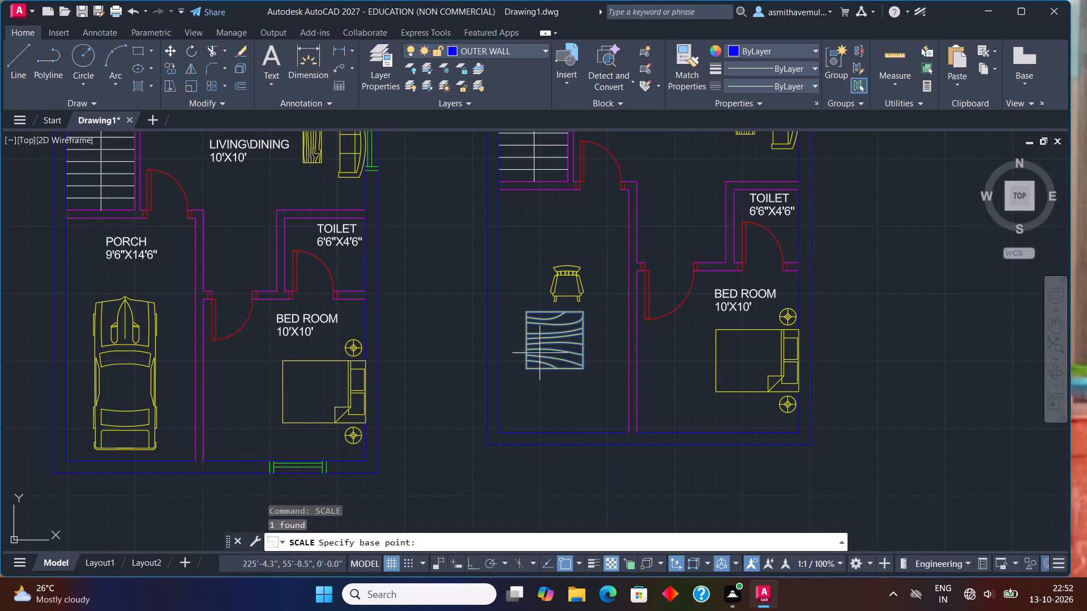
click(588, 369)
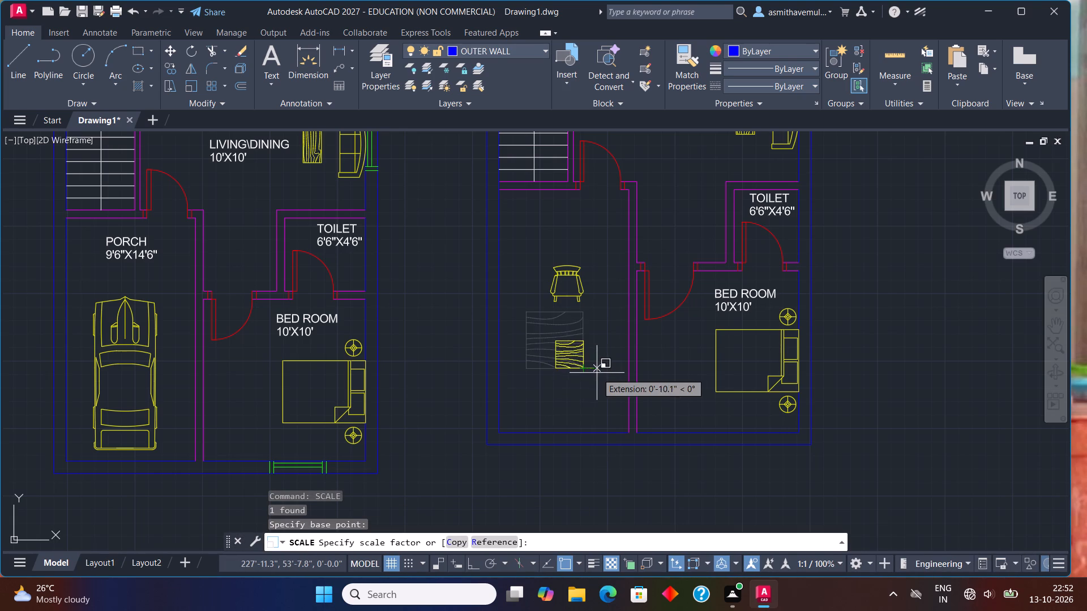
click(596, 369)
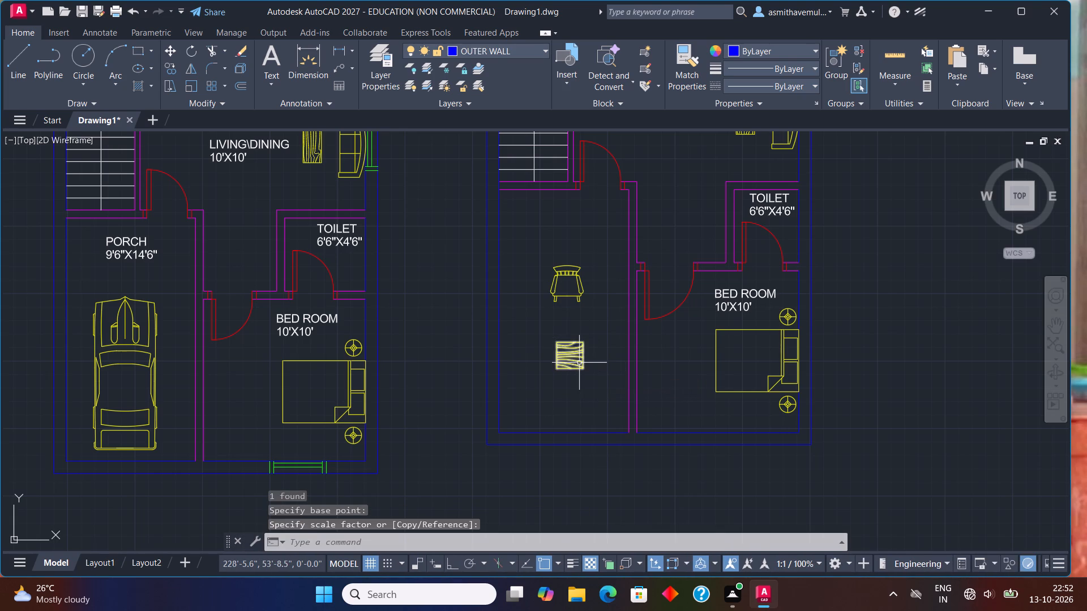
Move the reduced table slightly upward, closer to the chair in the second plan's front room.
click(579, 362)
key(m)
key(Return)
click(560, 350)
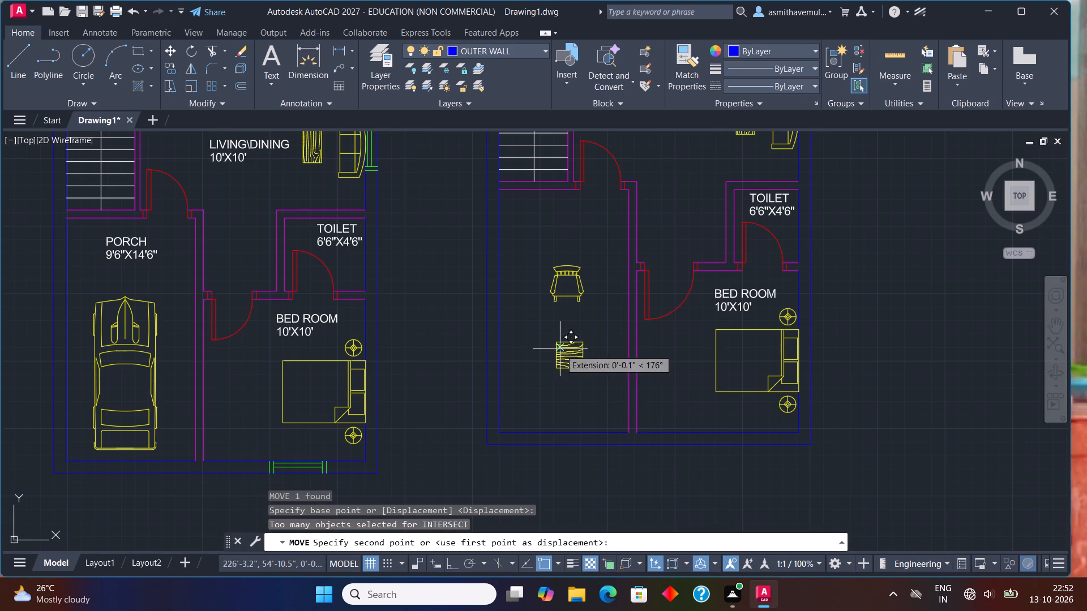
click(558, 330)
Move the chair down and left so it sits just above and left of the small table.
drag(577, 286, 545, 287)
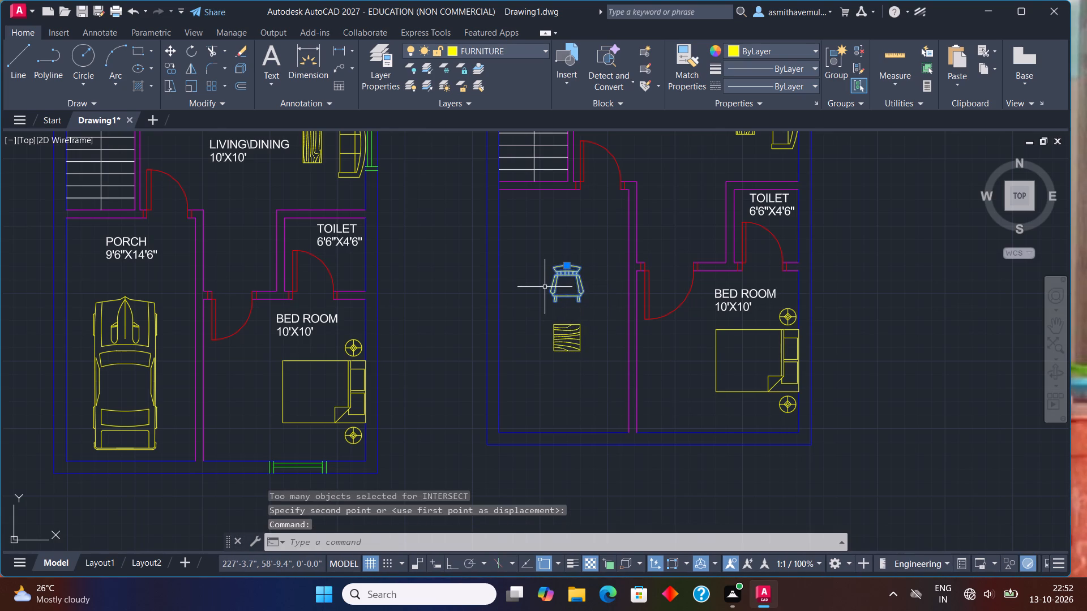
key(m)
key(Return)
click(554, 291)
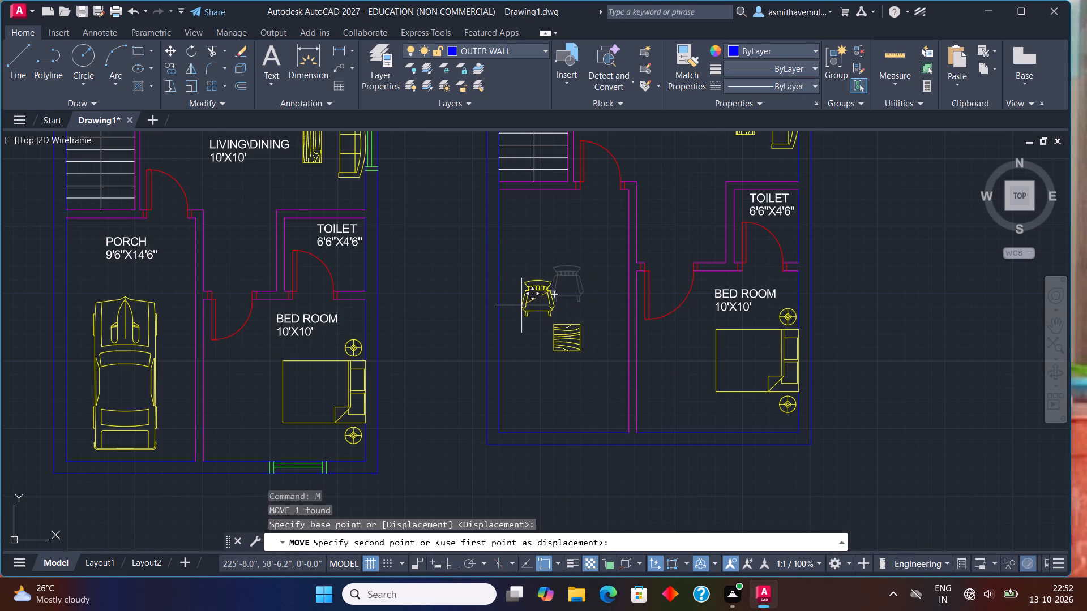
click(527, 304)
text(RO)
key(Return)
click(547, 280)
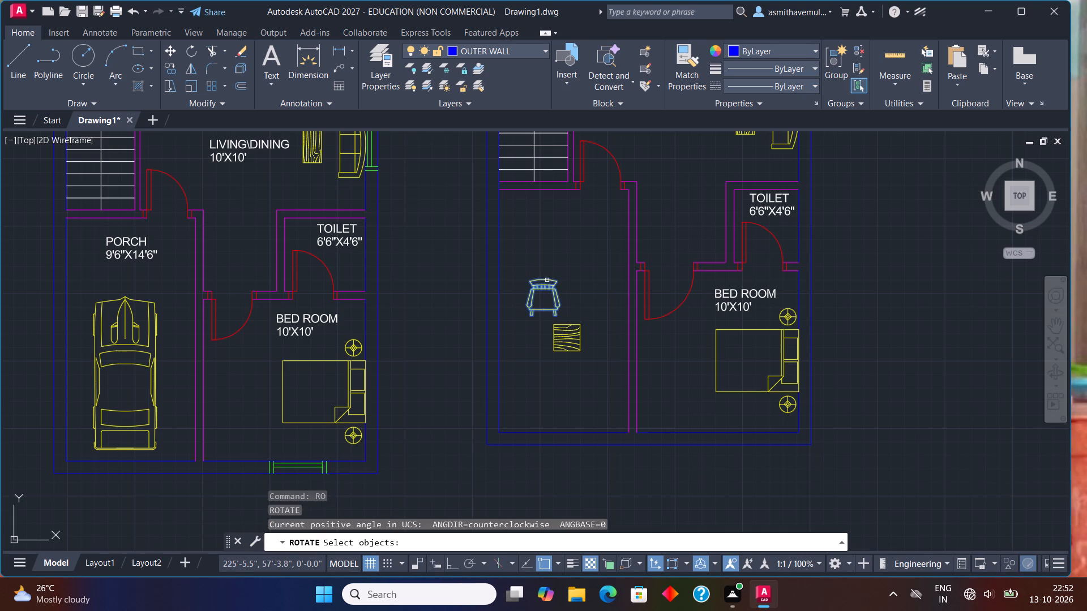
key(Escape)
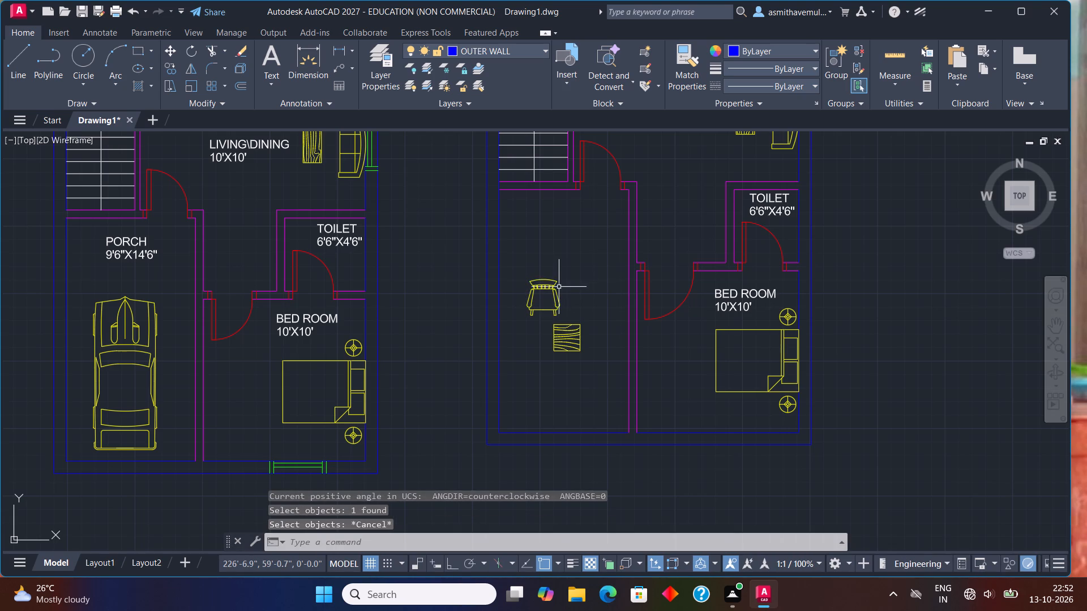
Copy the chair once to a spot above and slightly right of the original in the same room.
click(556, 288)
text(CO)
key(p)
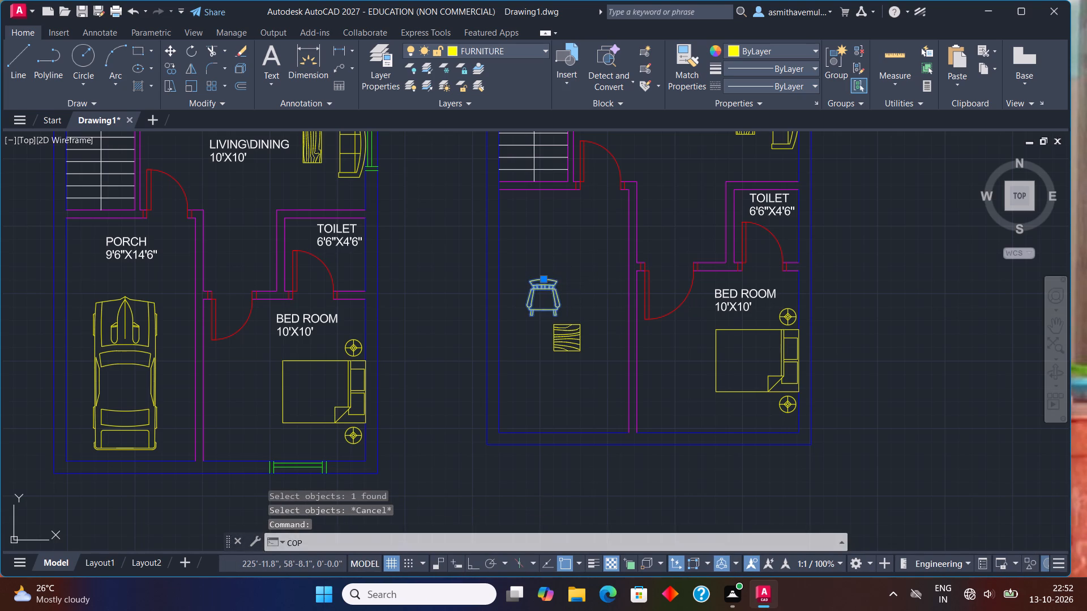
key(y)
key(Return)
click(554, 292)
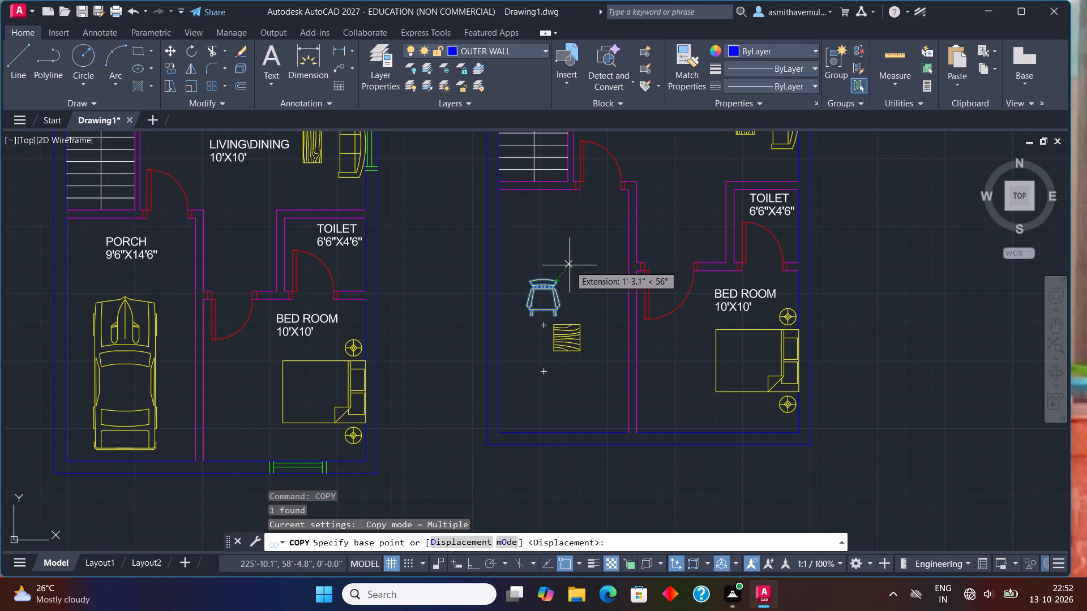
click(537, 281)
click(570, 227)
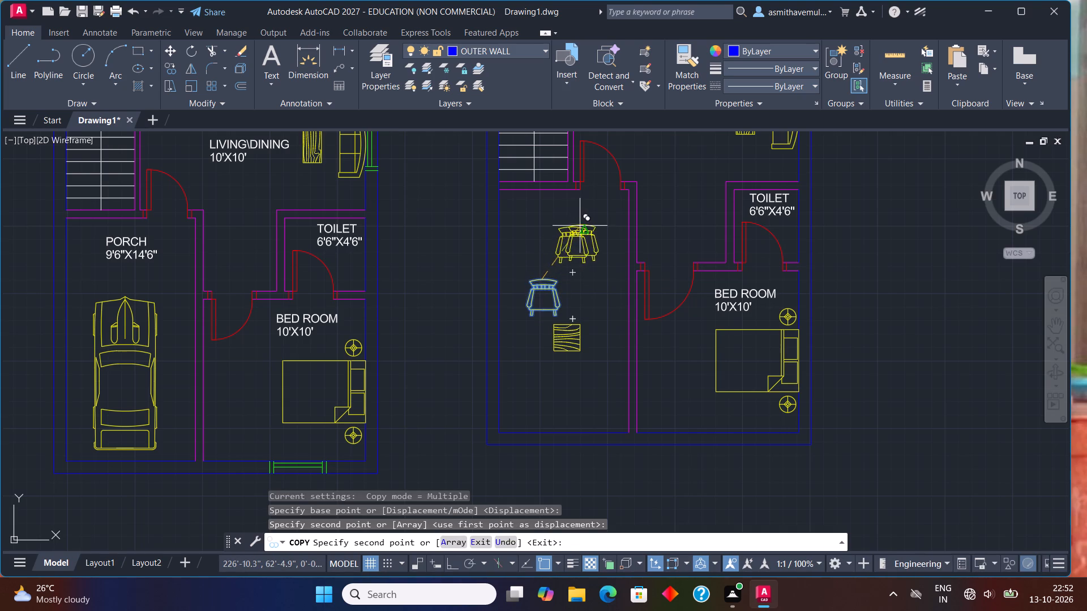
key(Escape)
Rotate the lower chair in the second plan's front room by about 354 degrees around the top of its backrest.
click(554, 285)
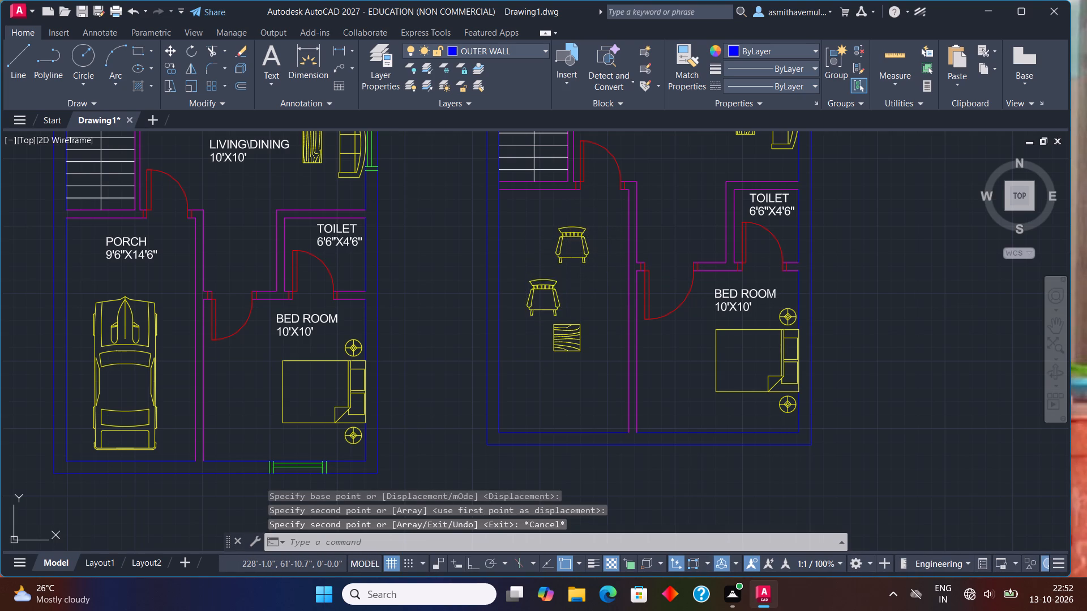
text(RO)
key(Return)
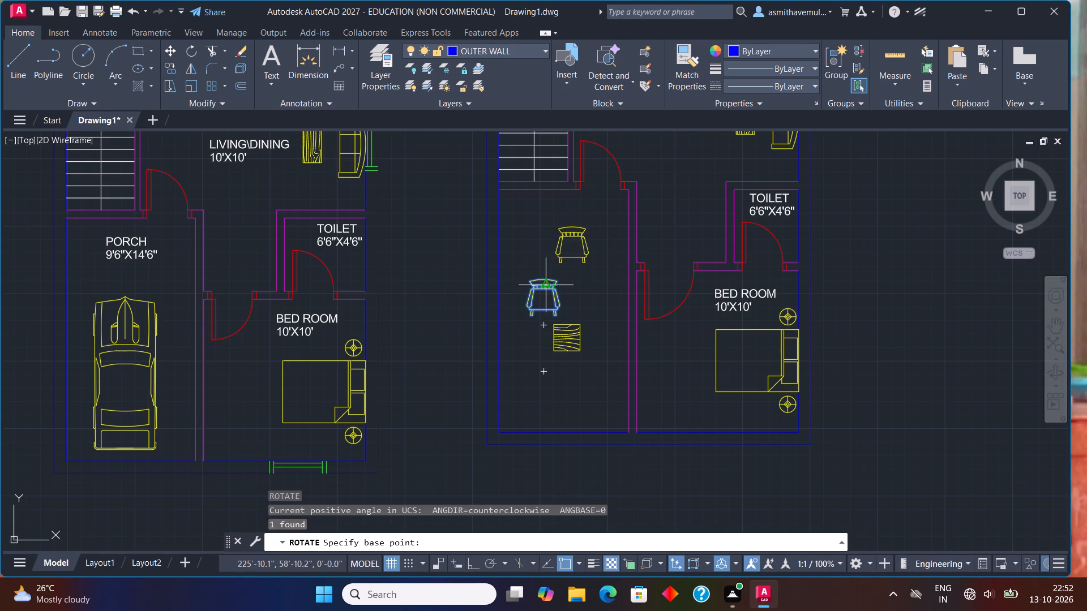
click(546, 274)
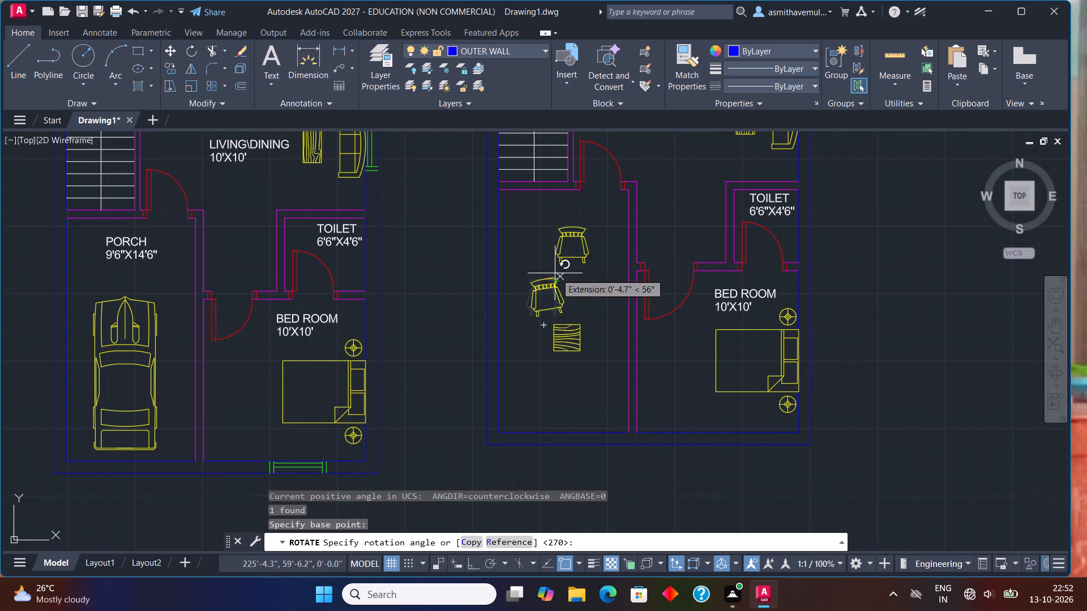
click(554, 273)
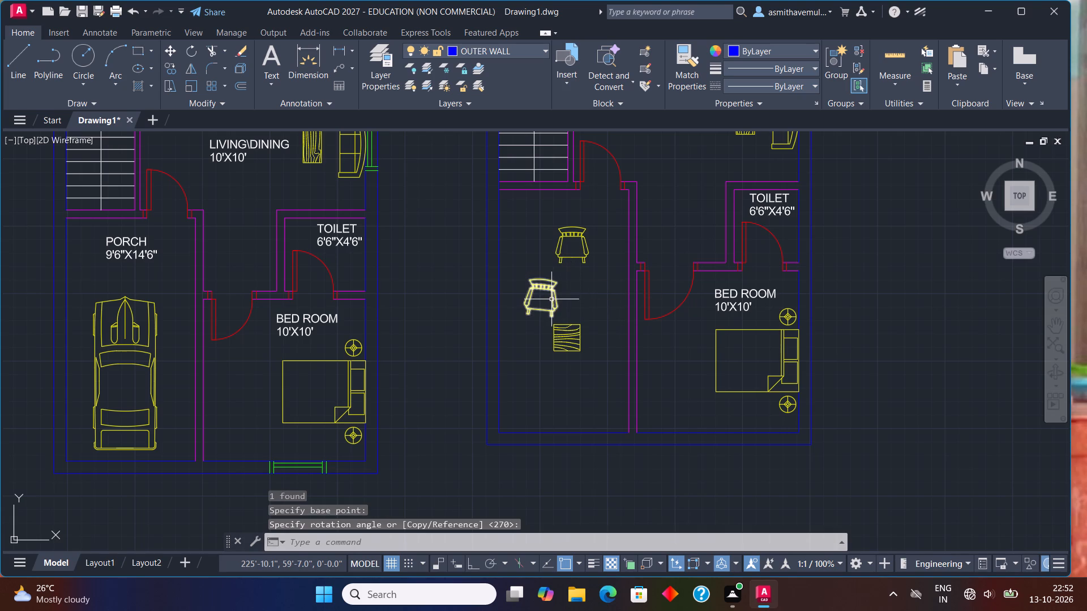
Move the slightly rotated chair to the right so it sits just above and right of the small table.
click(552, 299)
key(m)
key(Return)
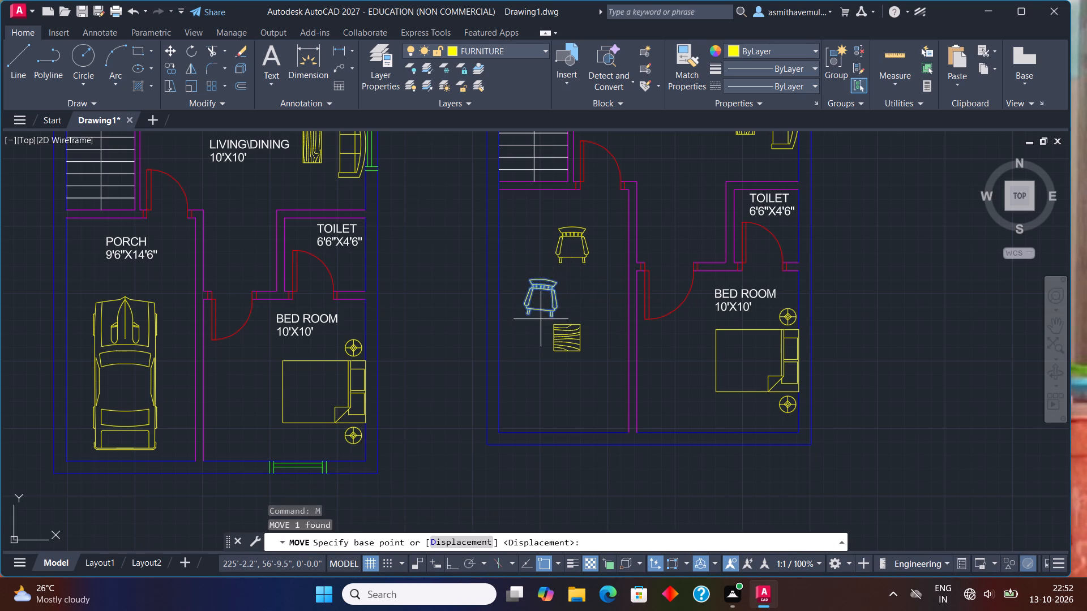
click(542, 311)
click(593, 313)
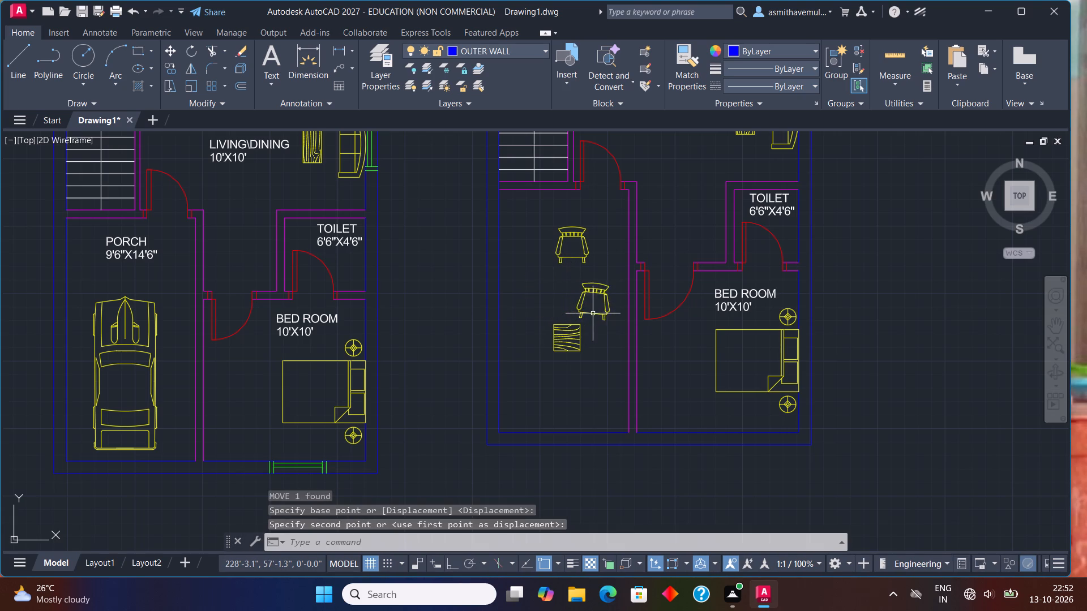
Move the upper chair down and left so it sits above and left of the small table.
click(585, 256)
key(m)
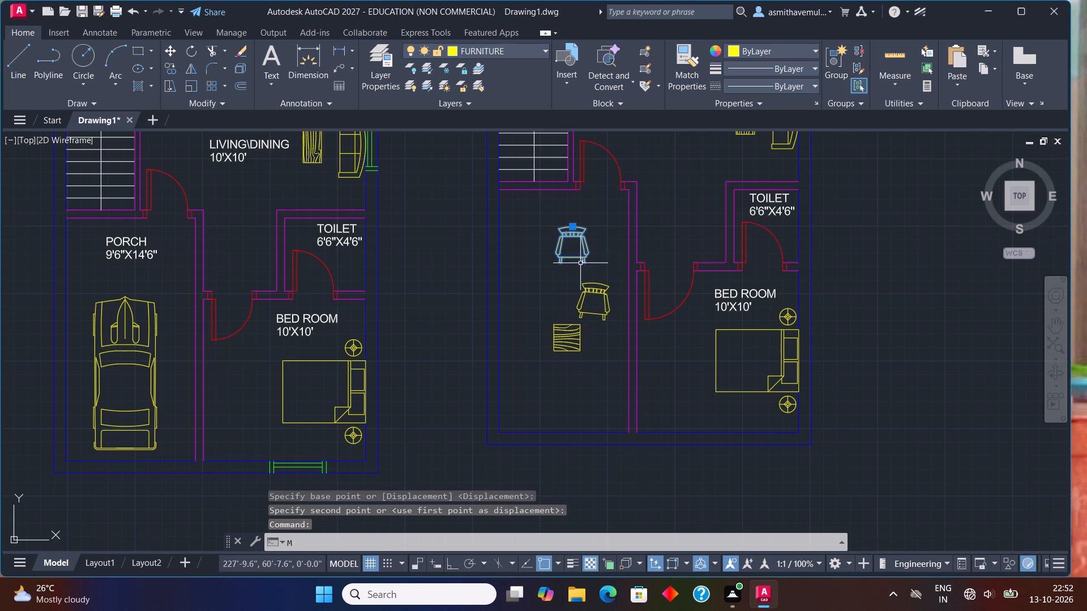
key(Return)
click(575, 235)
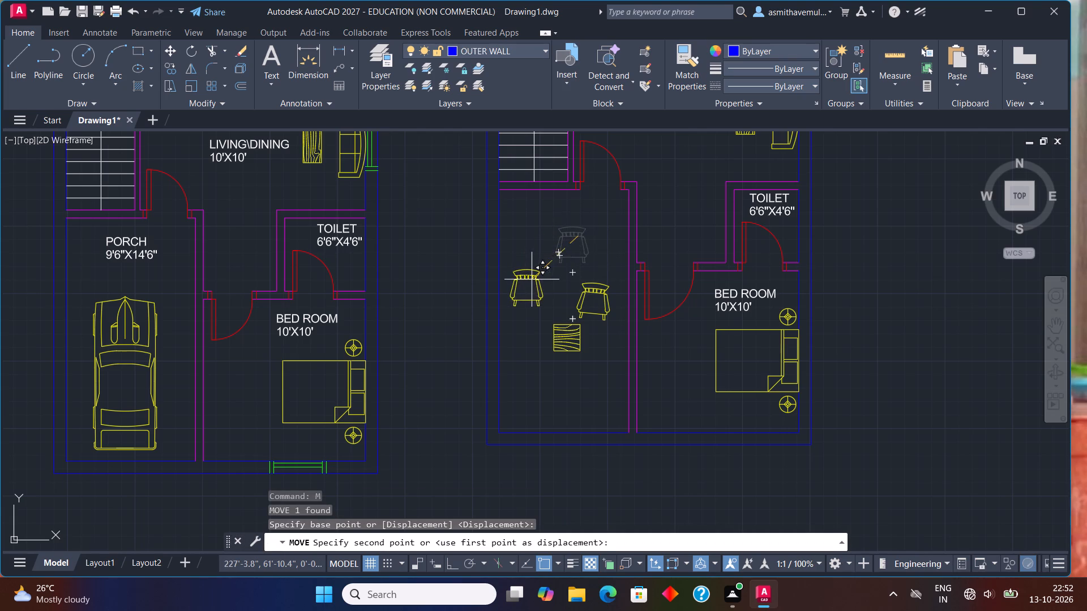
click(540, 288)
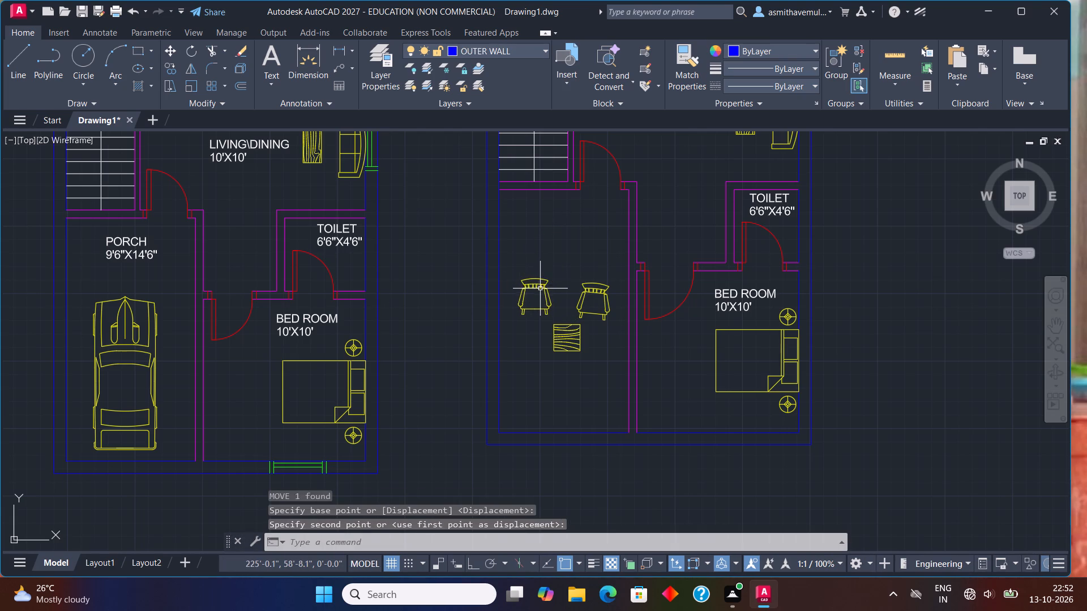
Rotate the left chair counterclockwise around the top of its backrest so it sits at an angle beside the small table.
key(r)
key(o)
key(Return)
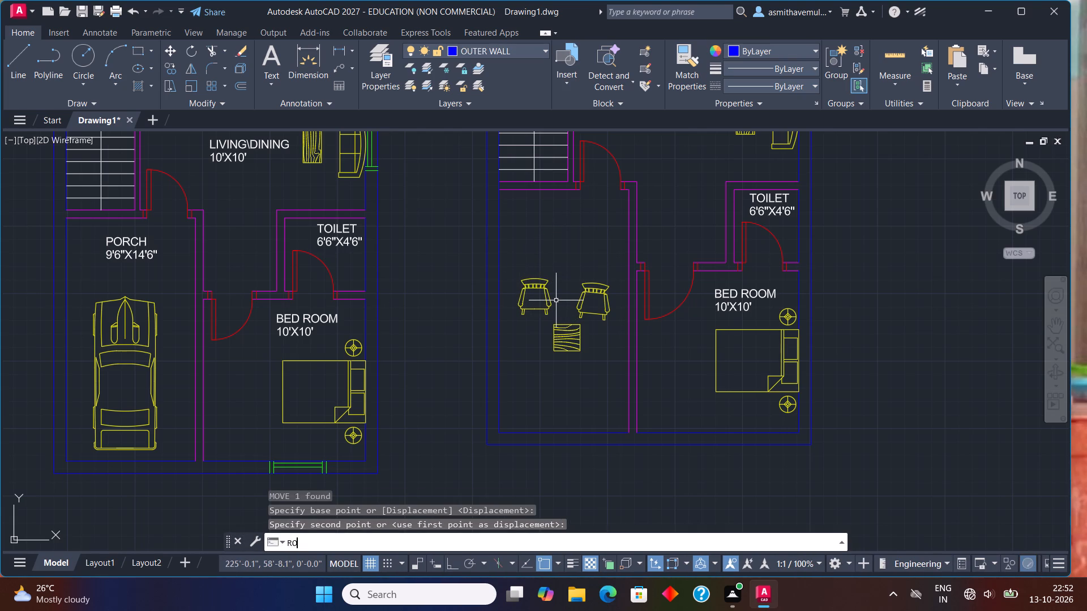
click(545, 287)
key(Return)
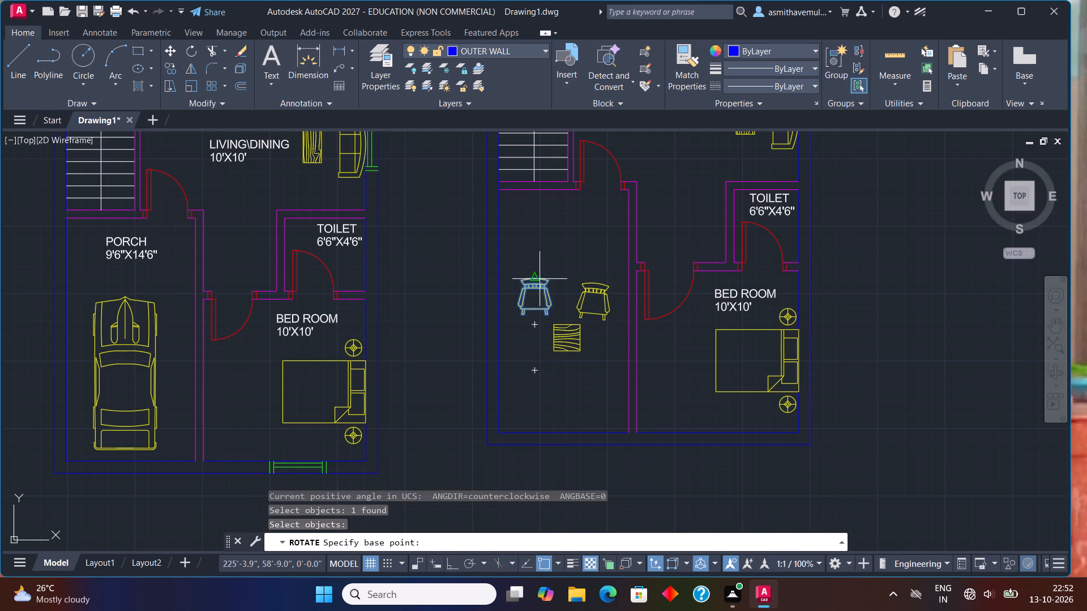
click(537, 279)
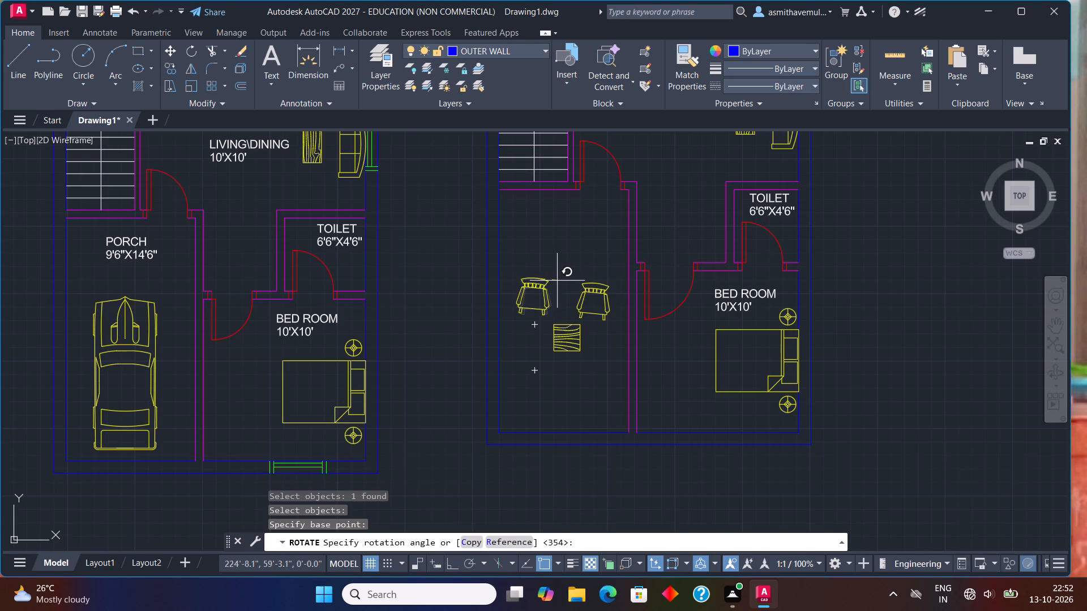
click(572, 264)
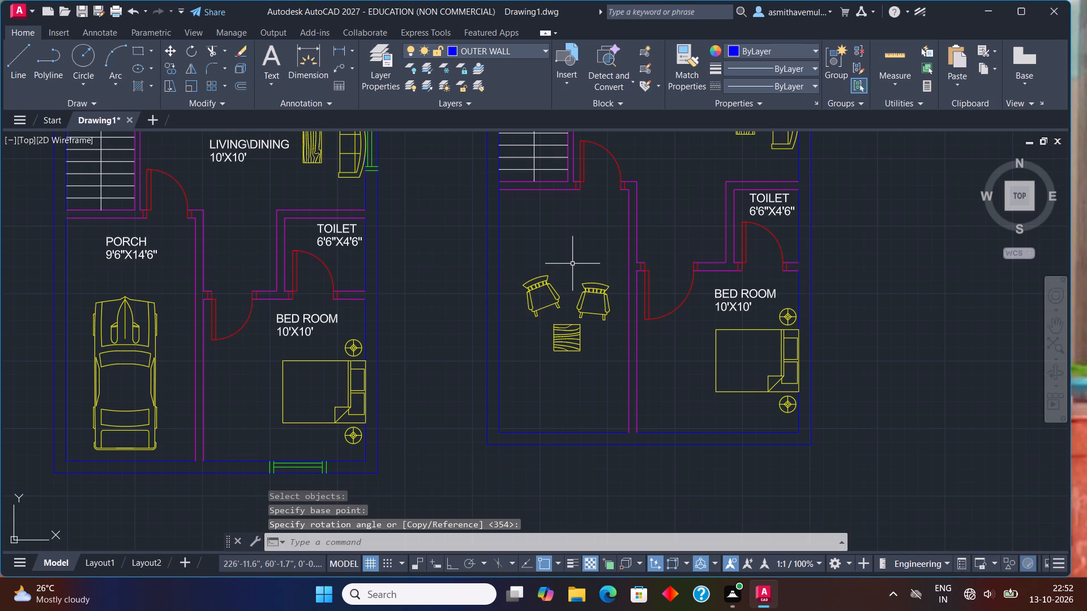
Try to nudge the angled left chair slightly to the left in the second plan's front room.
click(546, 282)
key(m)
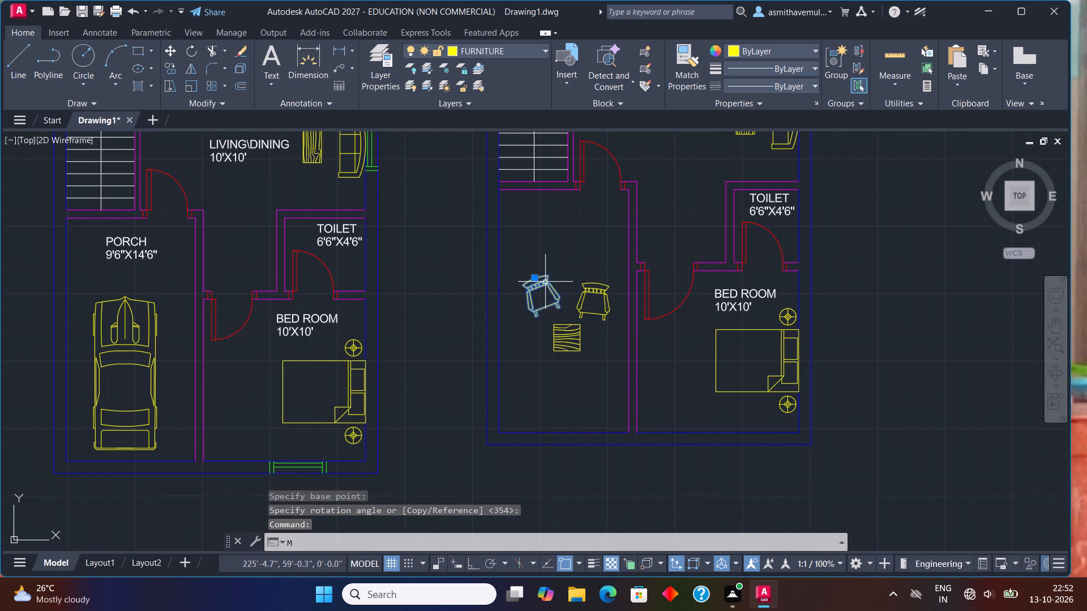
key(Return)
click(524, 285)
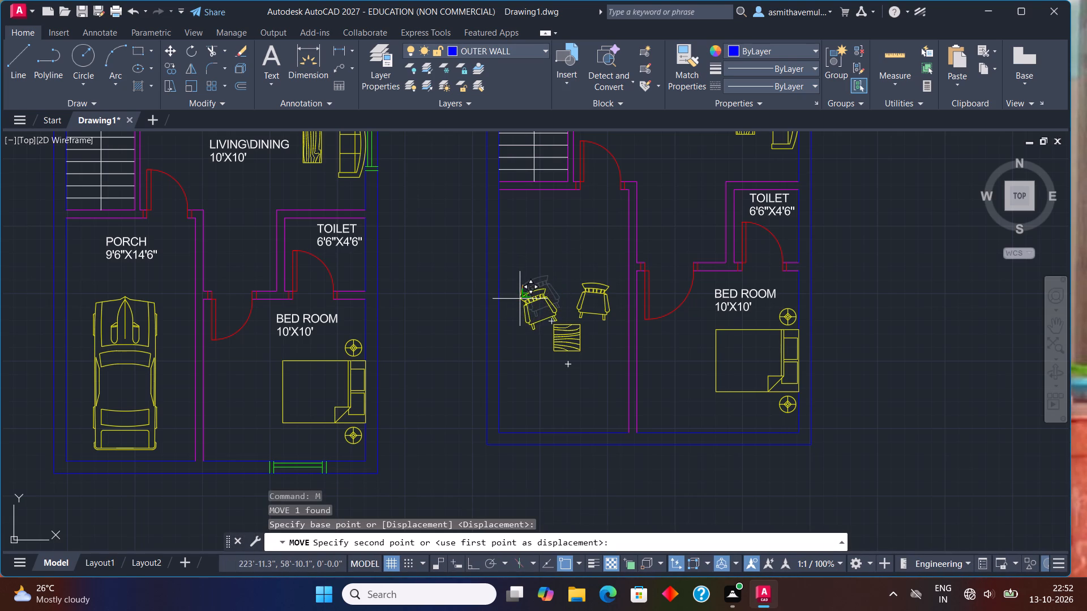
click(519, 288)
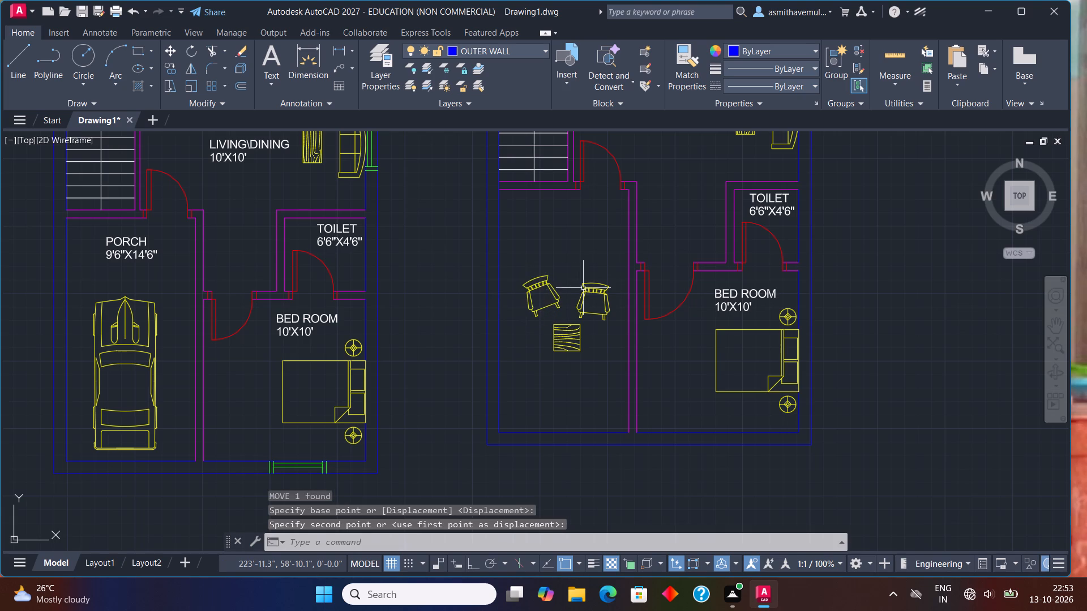
Move the right chair slightly up and right to align it with the left chair above the small table.
click(587, 288)
key(m)
key(Return)
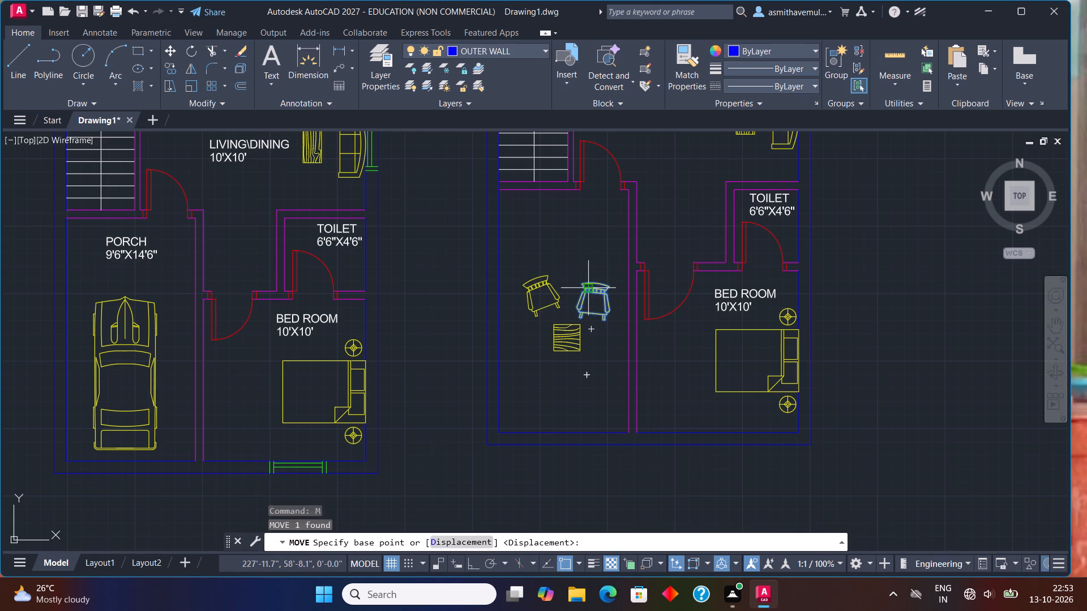
click(592, 287)
click(594, 280)
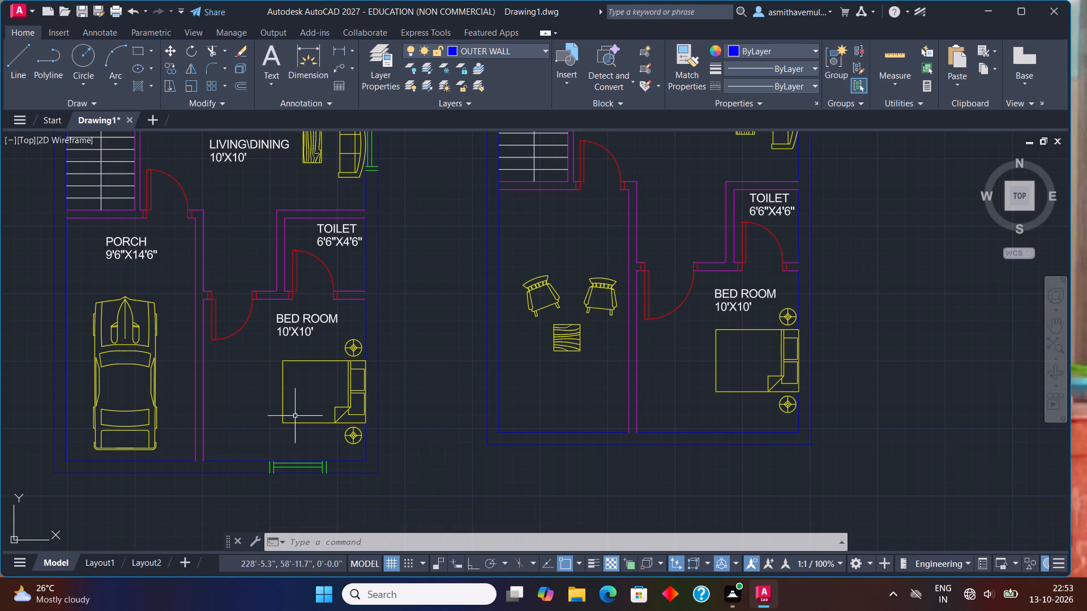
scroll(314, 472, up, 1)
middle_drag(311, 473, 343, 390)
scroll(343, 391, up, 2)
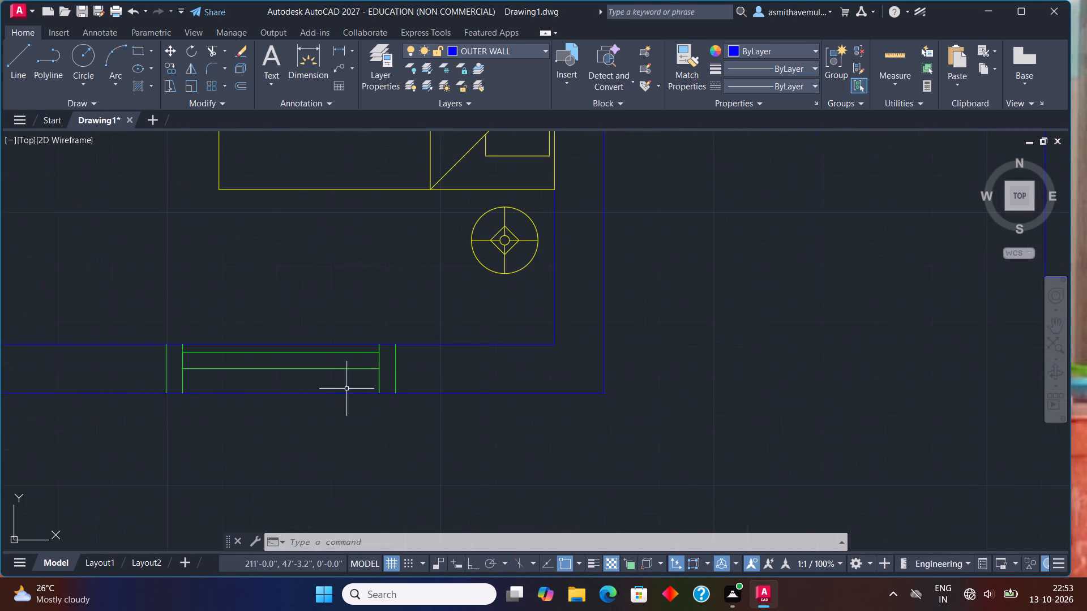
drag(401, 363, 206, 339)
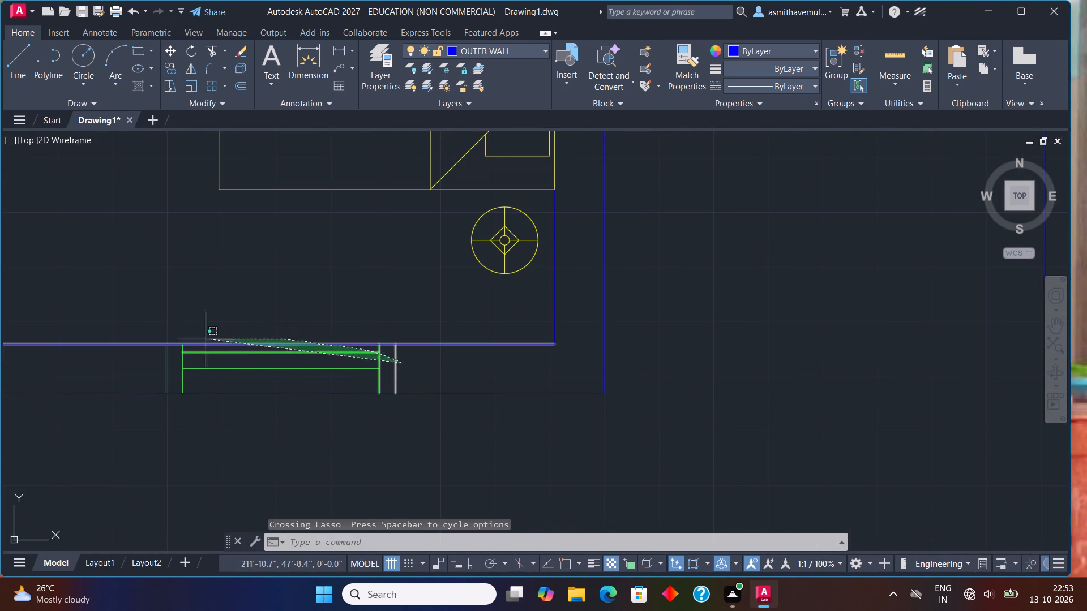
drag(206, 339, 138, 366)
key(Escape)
Copy the first plan's bedroom window from its lower-right corner onto the matching bottom outer wall of the second plan's bedroom.
scroll(220, 372, up, 1)
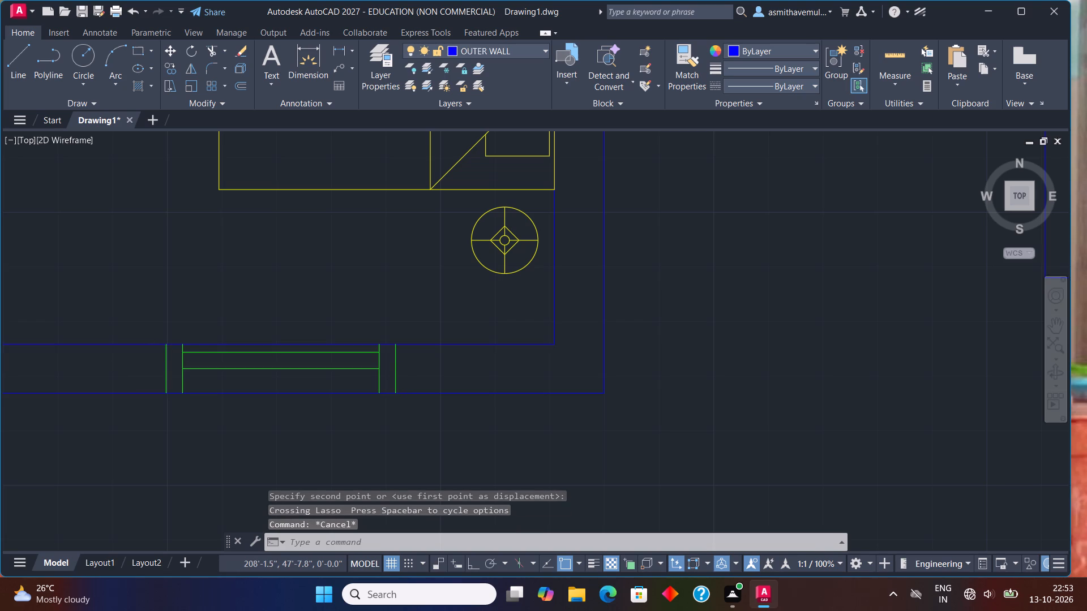
drag(546, 366, 435, 339)
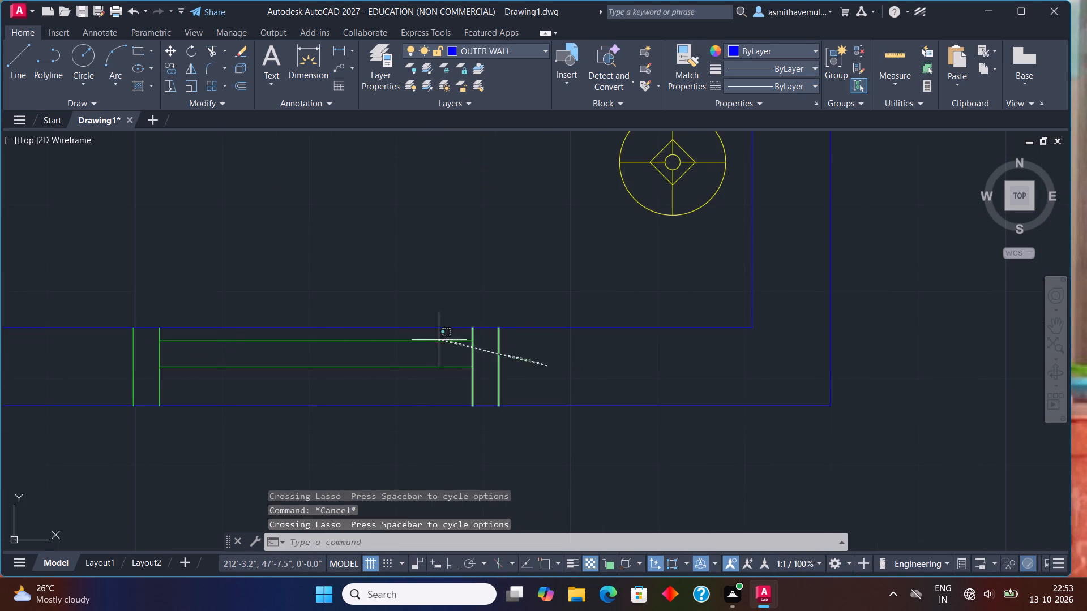
drag(435, 339, 145, 382)
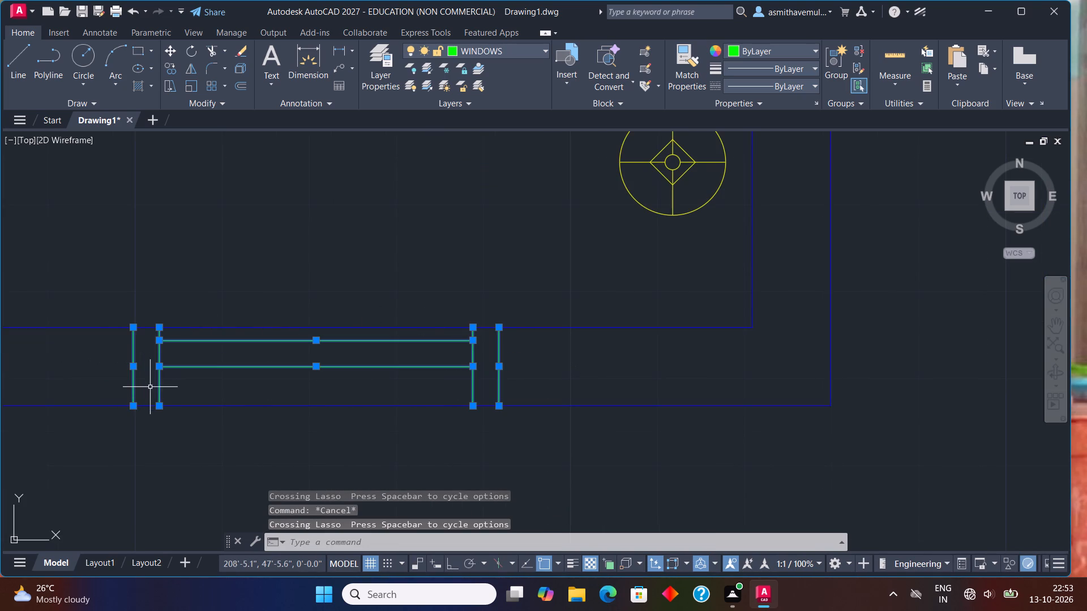
key(c)
key(o)
key(p)
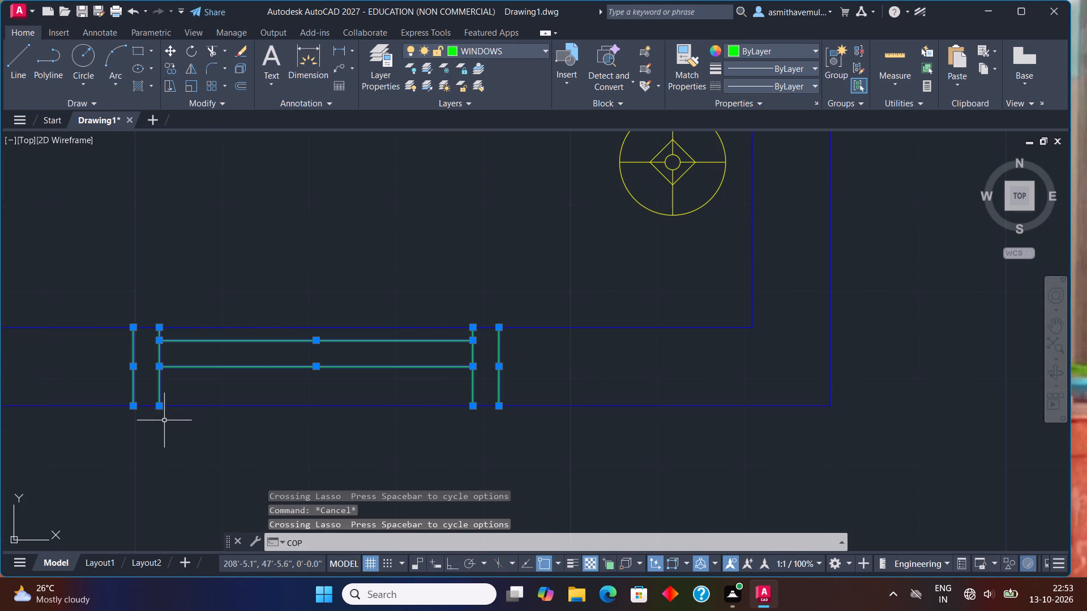
key(y)
key(Return)
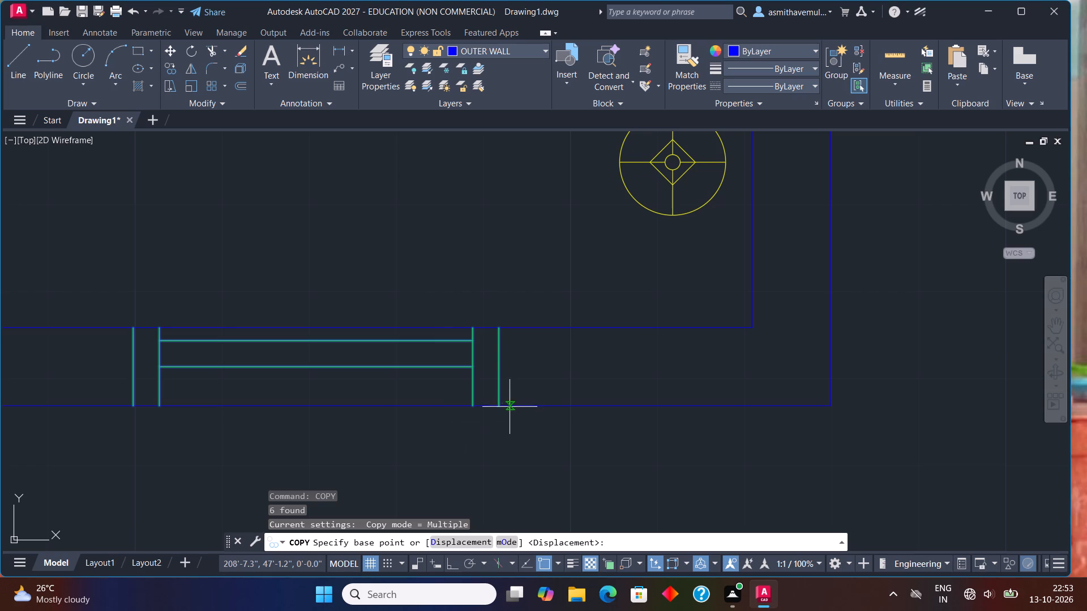
click(495, 404)
scroll(832, 413, down, 4)
middle_drag(896, 431, 516, 379)
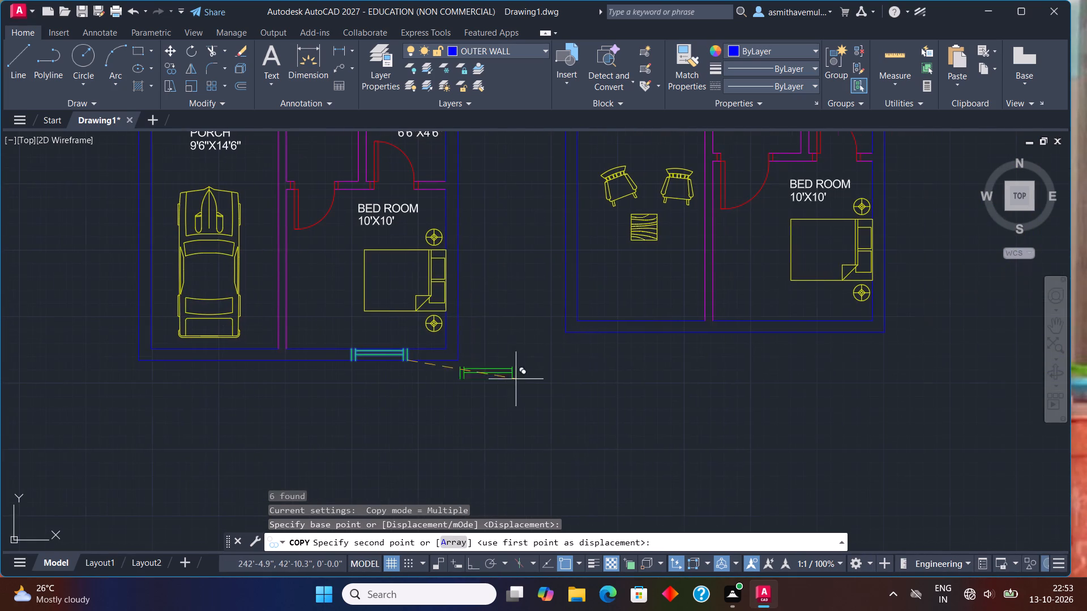
scroll(857, 342, up, 3)
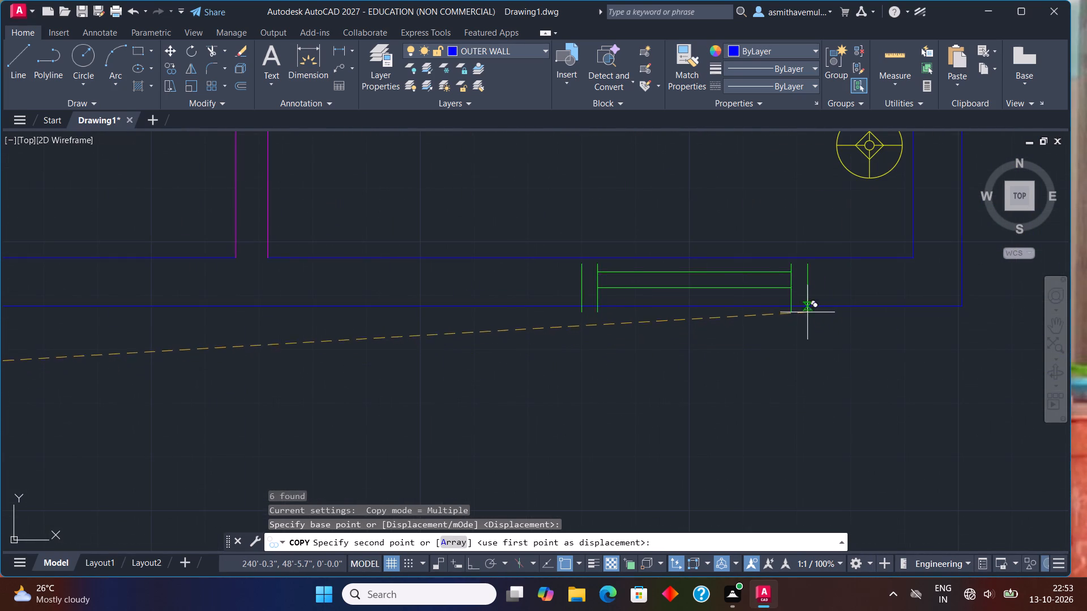
scroll(799, 304, up, 2)
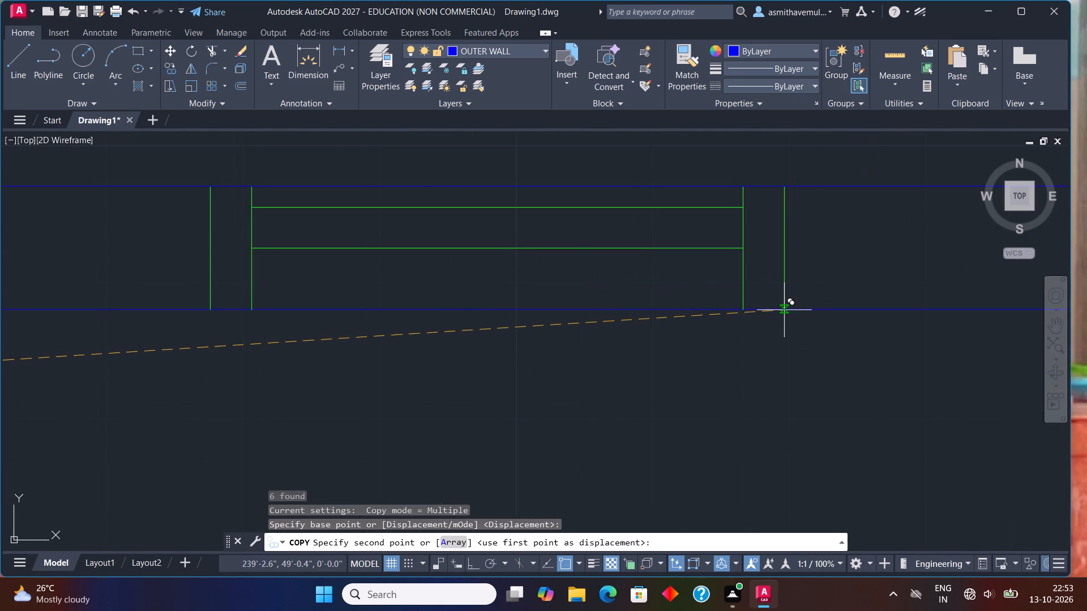
click(784, 310)
scroll(651, 362, down, 4)
key(Escape)
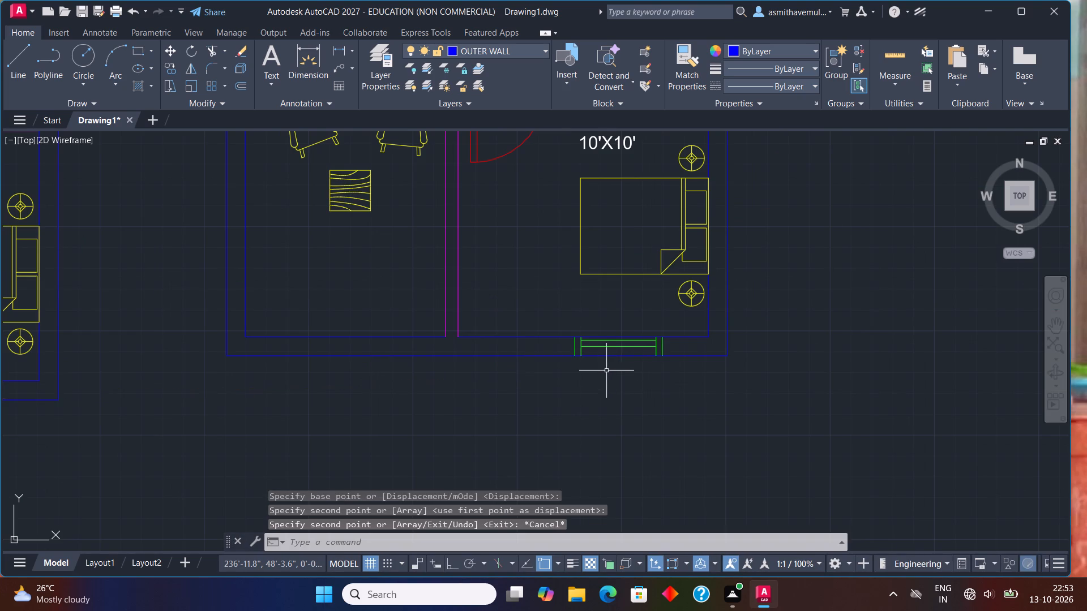
Copy the first plan's living/dining window from its top outer corner onto the matching outer wall beside the second plan's three-seat sofa.
scroll(602, 369, down, 1)
middle_drag(575, 359, 876, 458)
scroll(592, 347, down, 1)
middle_drag(581, 326, 562, 377)
scroll(565, 296, up, 3)
scroll(478, 287, up, 2)
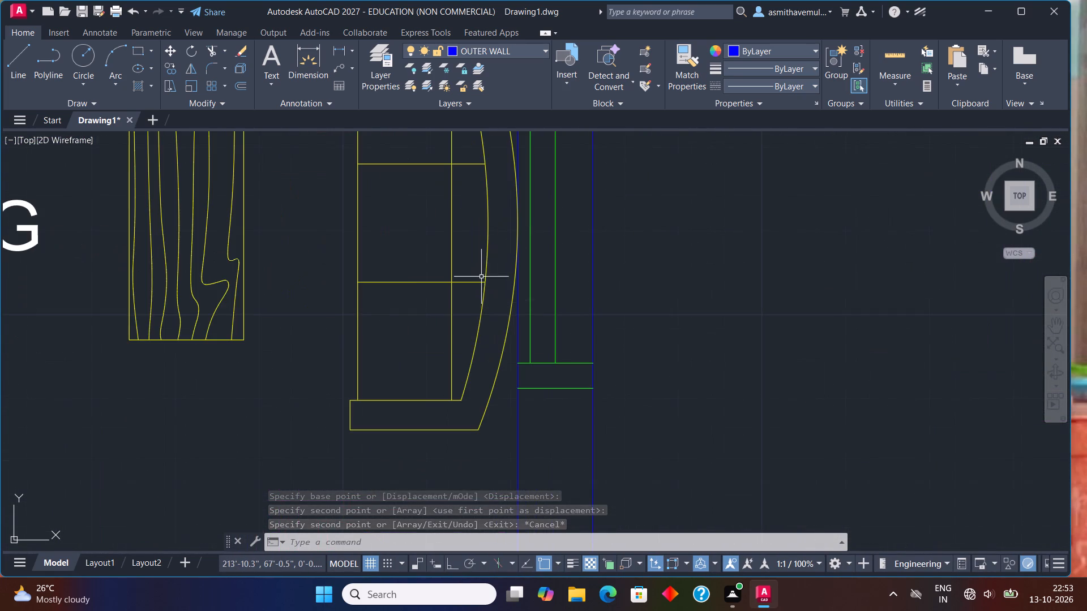
middle_drag(472, 199, 559, 318)
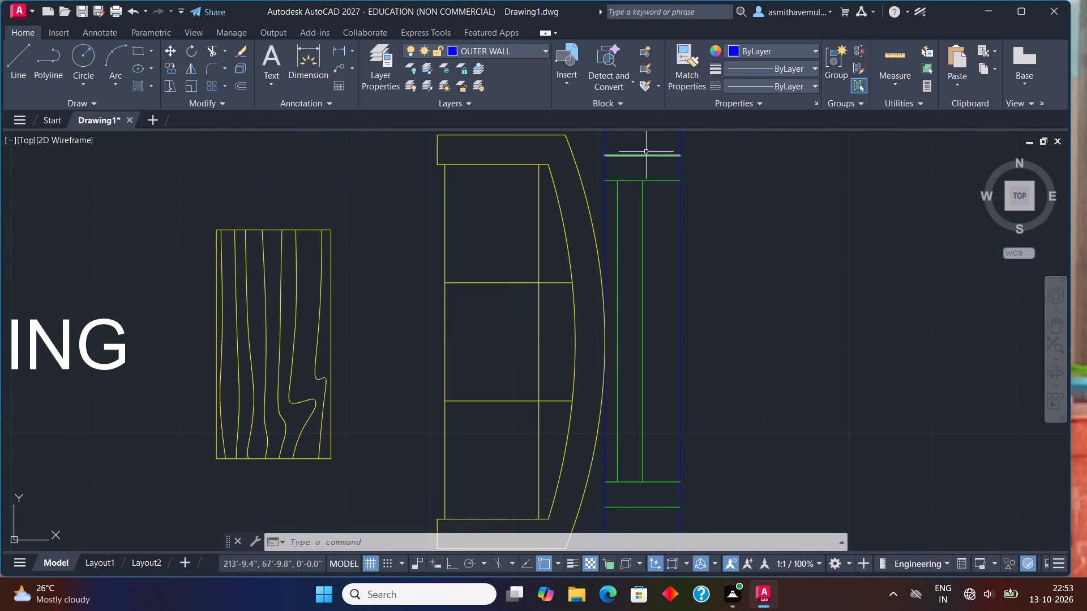
drag(646, 149, 619, 415)
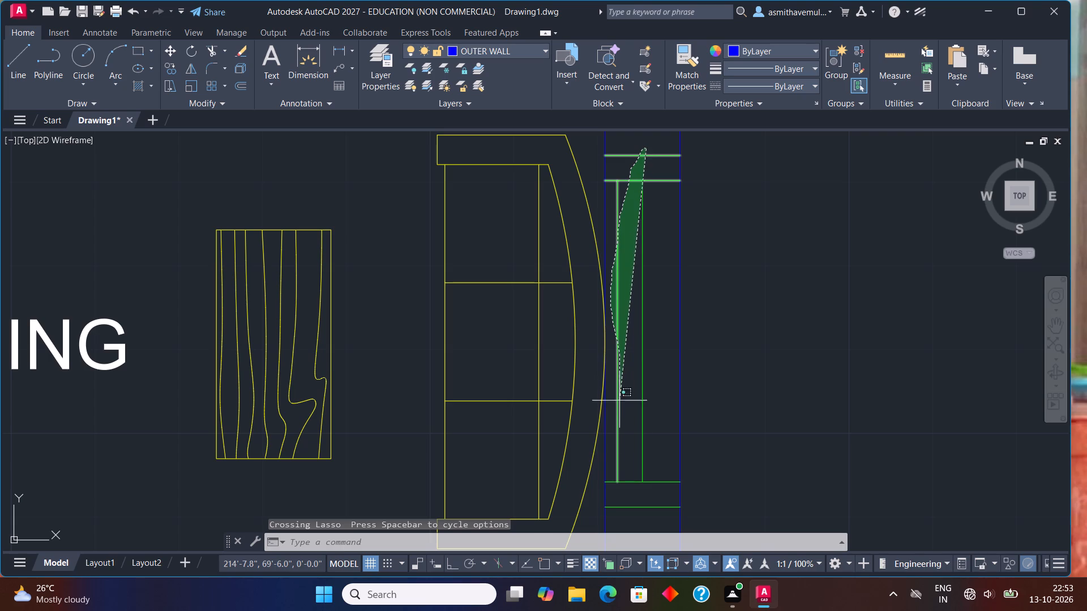
drag(619, 415, 649, 514)
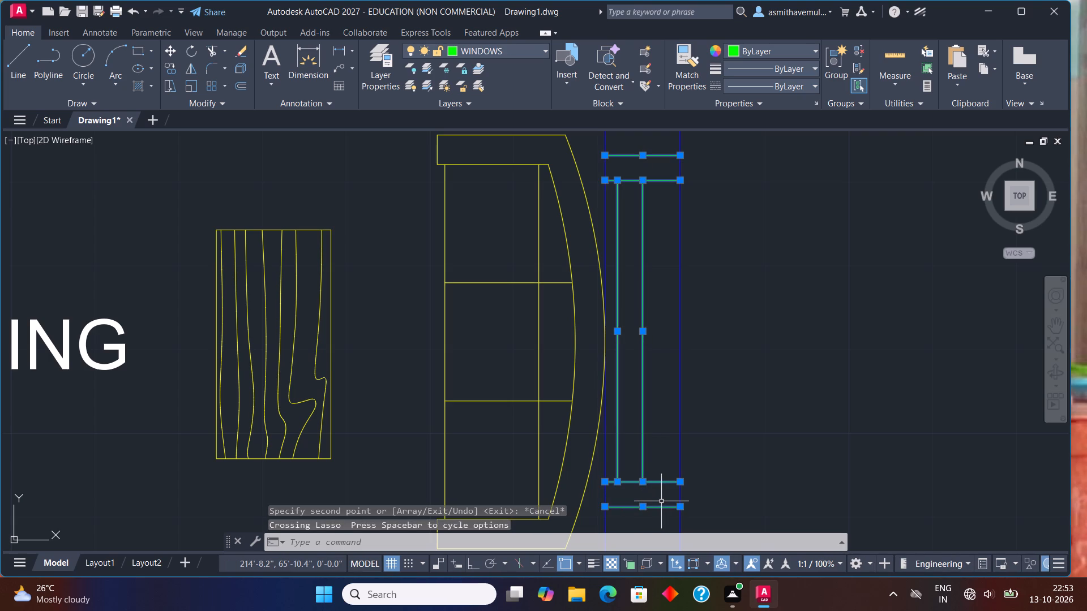
text(CO)
key(p)
key(y)
key(Return)
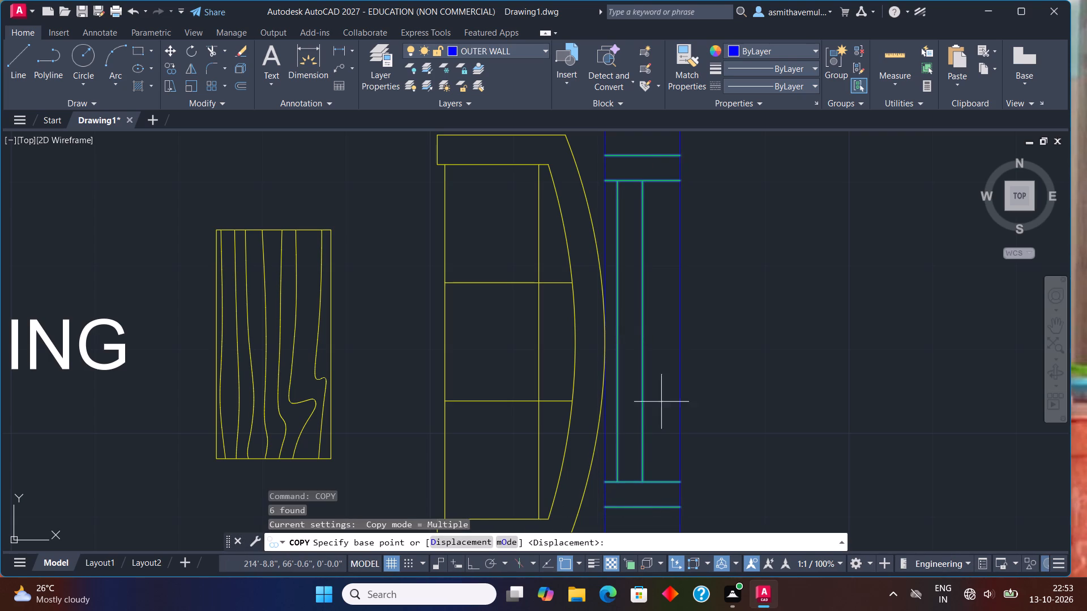
click(676, 158)
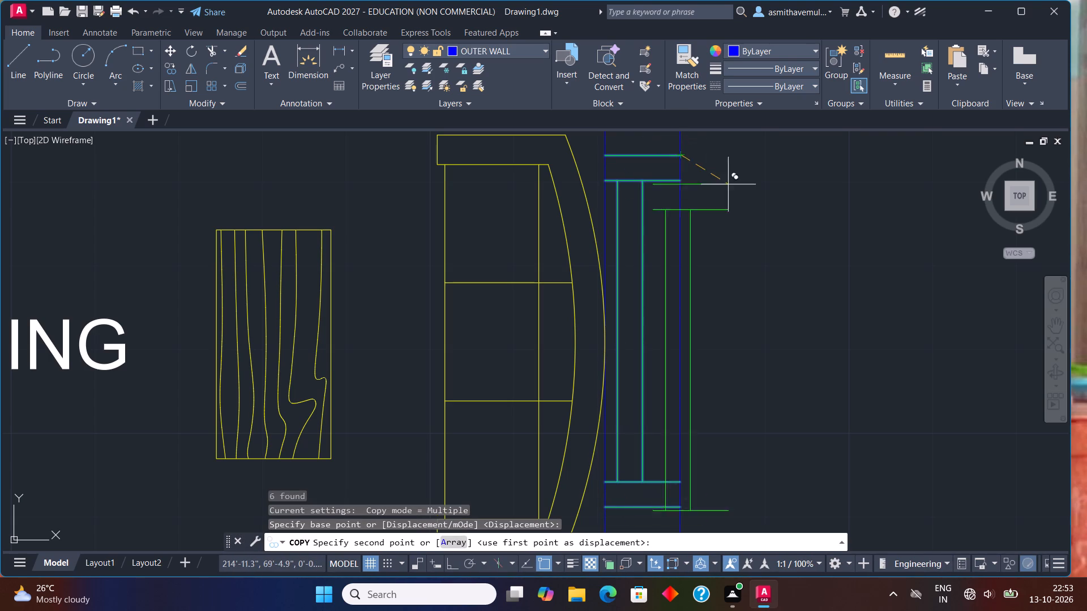
scroll(787, 223, down, 2)
middle_drag(792, 226, 292, 229)
scroll(299, 231, down, 2)
middle_drag(682, 291, 648, 342)
scroll(639, 238, up, 3)
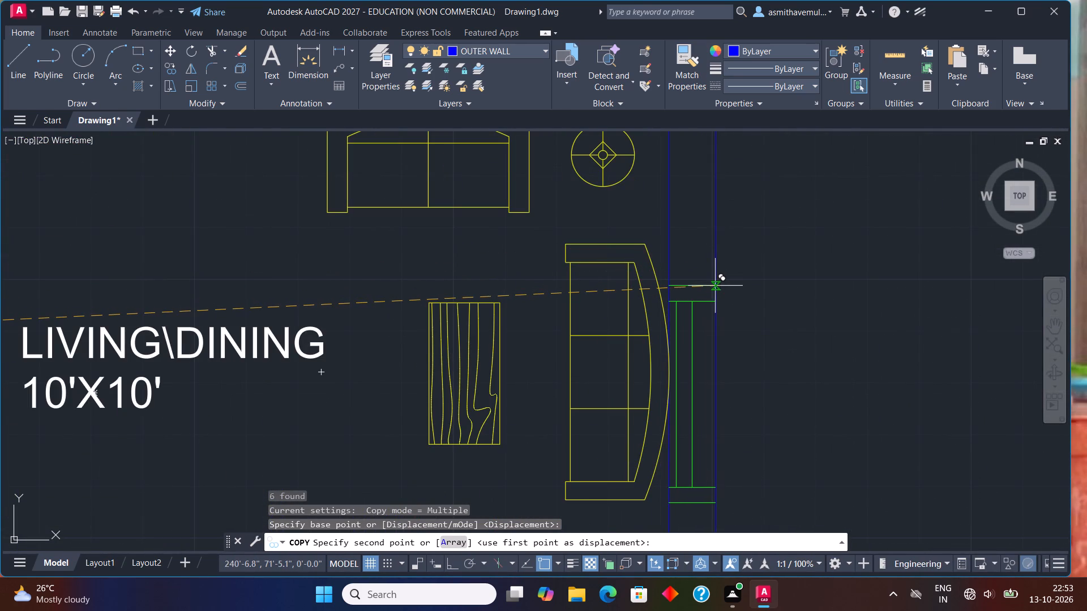
click(715, 286)
Place another copy of the same window on the outer wall behind the bed in the second plan's upper bedroom.
scroll(708, 178, down, 2)
middle_drag(710, 179, 897, 428)
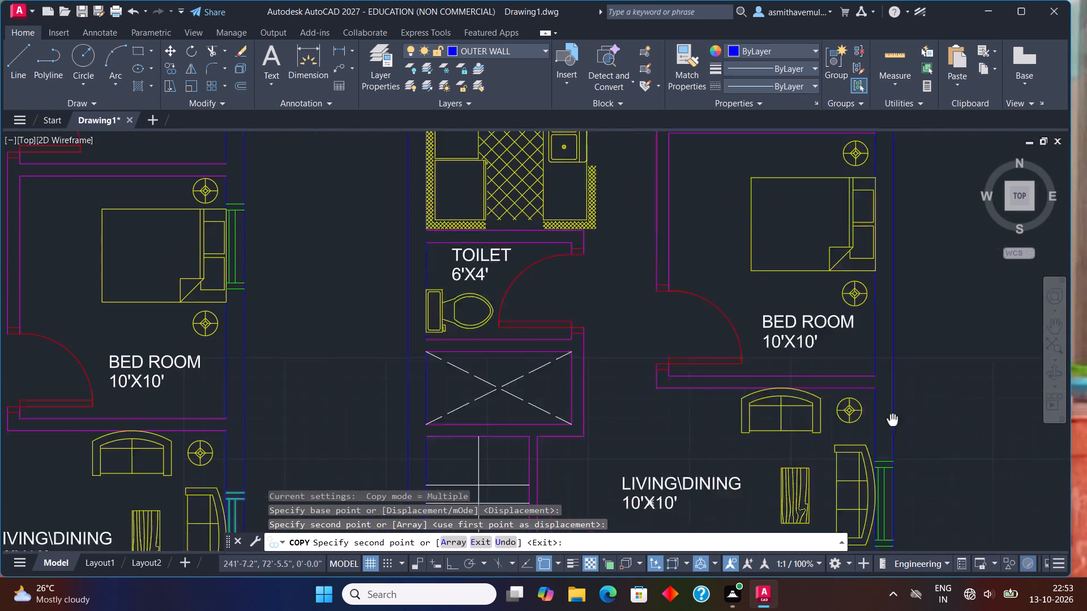
middle_drag(897, 428, 918, 459)
middle_drag(909, 296, 864, 382)
scroll(864, 360, up, 1)
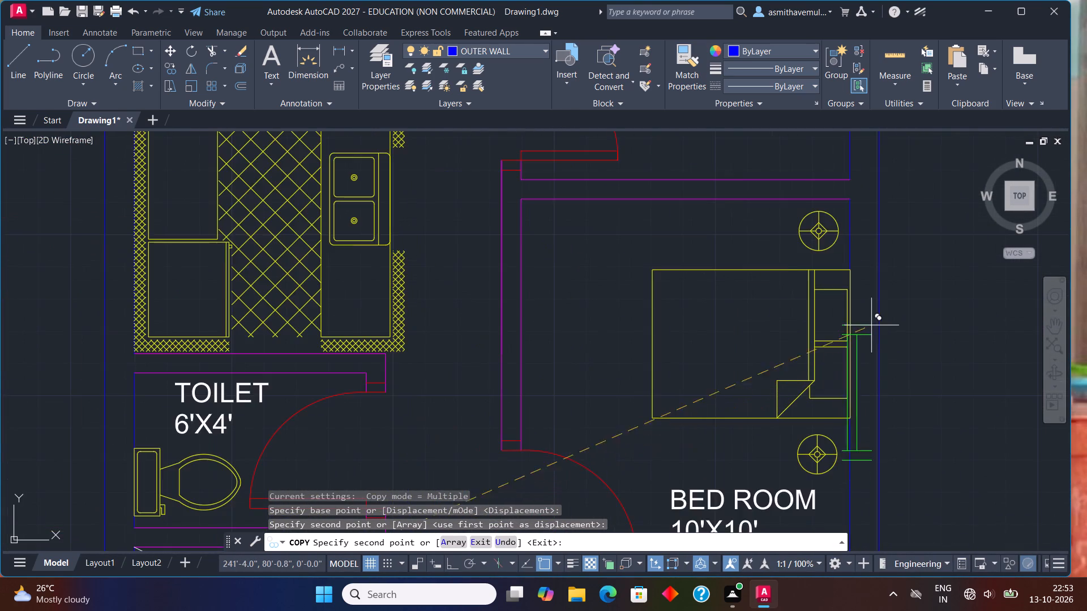
scroll(872, 319, up, 1)
click(879, 231)
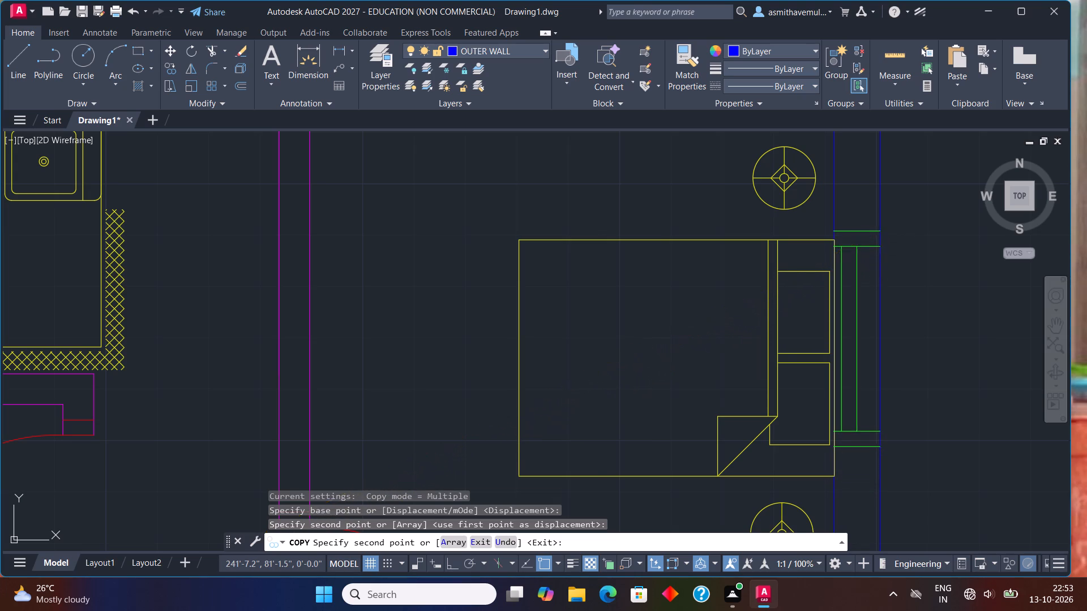
key(Escape)
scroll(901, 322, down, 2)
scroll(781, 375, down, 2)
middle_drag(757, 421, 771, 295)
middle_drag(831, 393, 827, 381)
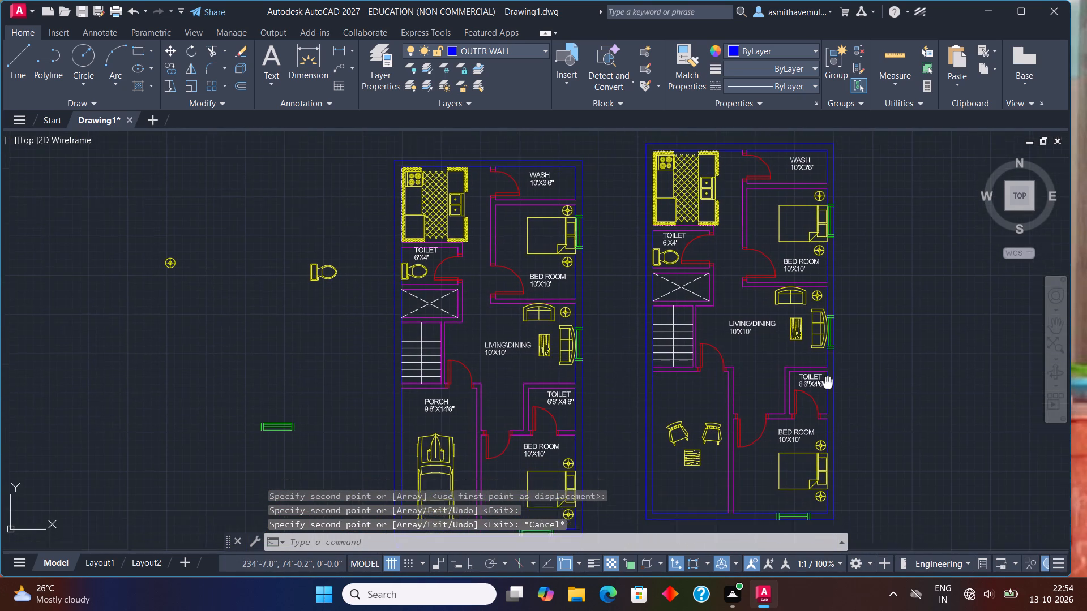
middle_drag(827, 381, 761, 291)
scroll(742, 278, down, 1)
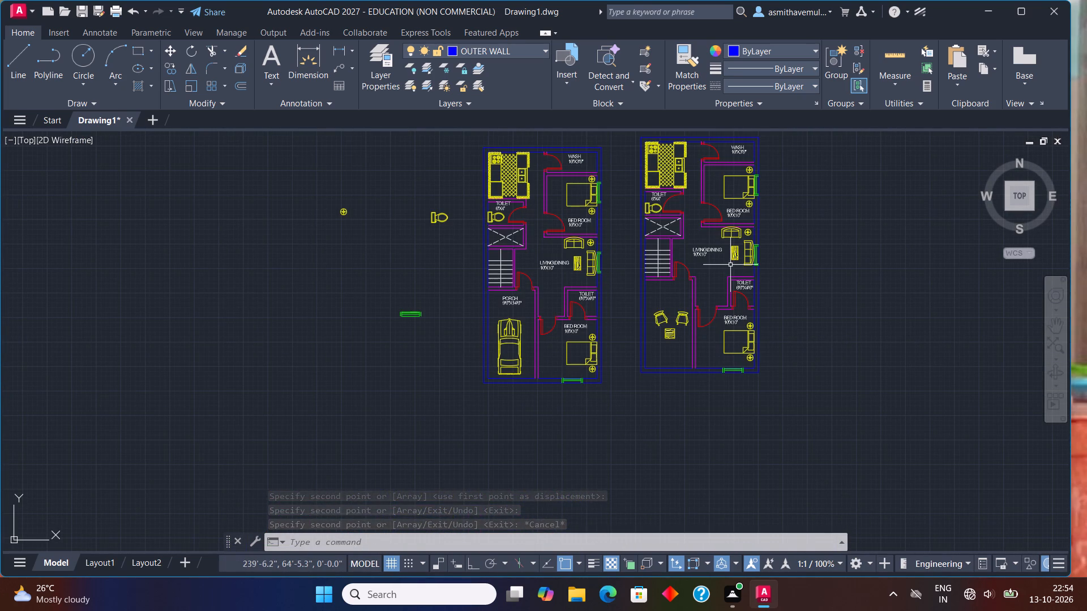
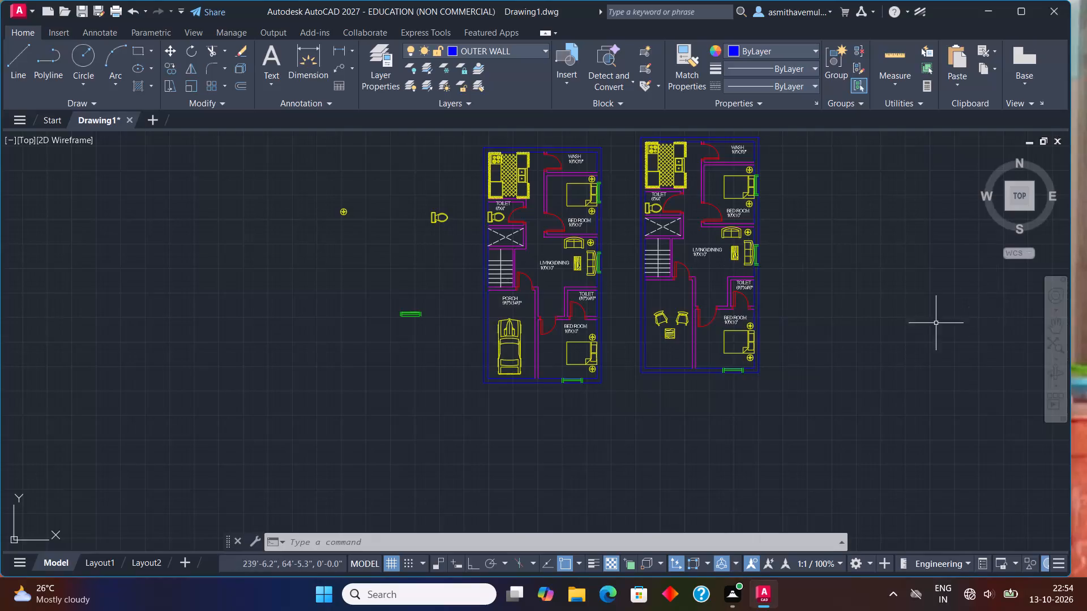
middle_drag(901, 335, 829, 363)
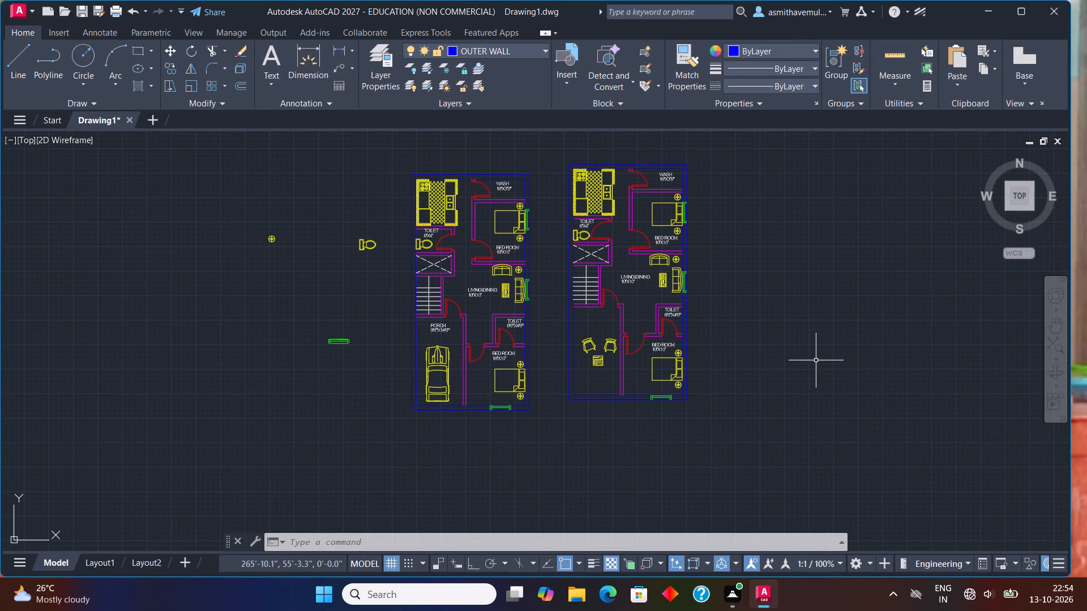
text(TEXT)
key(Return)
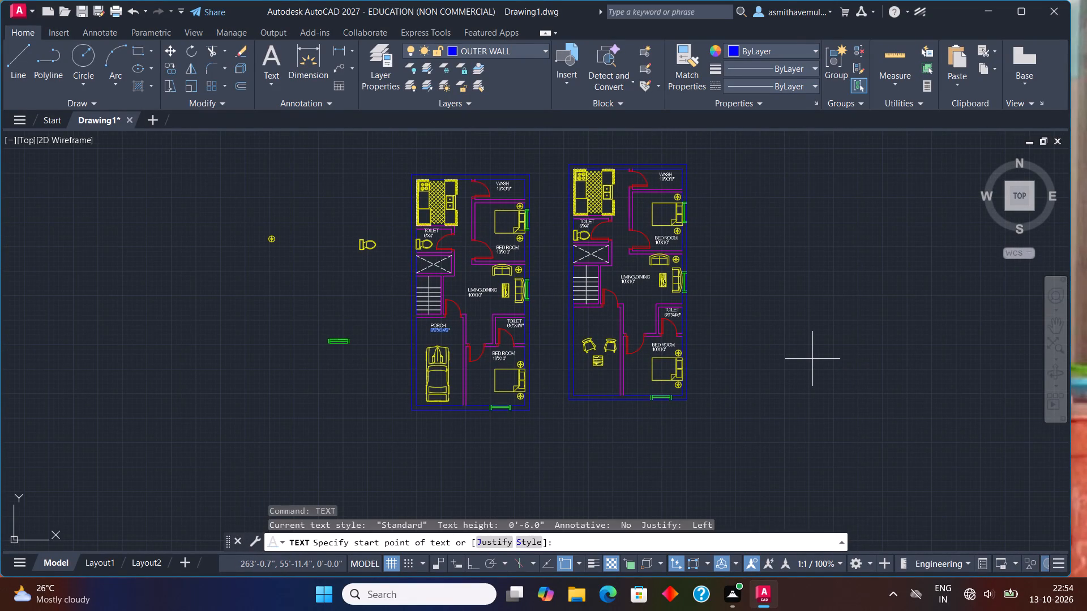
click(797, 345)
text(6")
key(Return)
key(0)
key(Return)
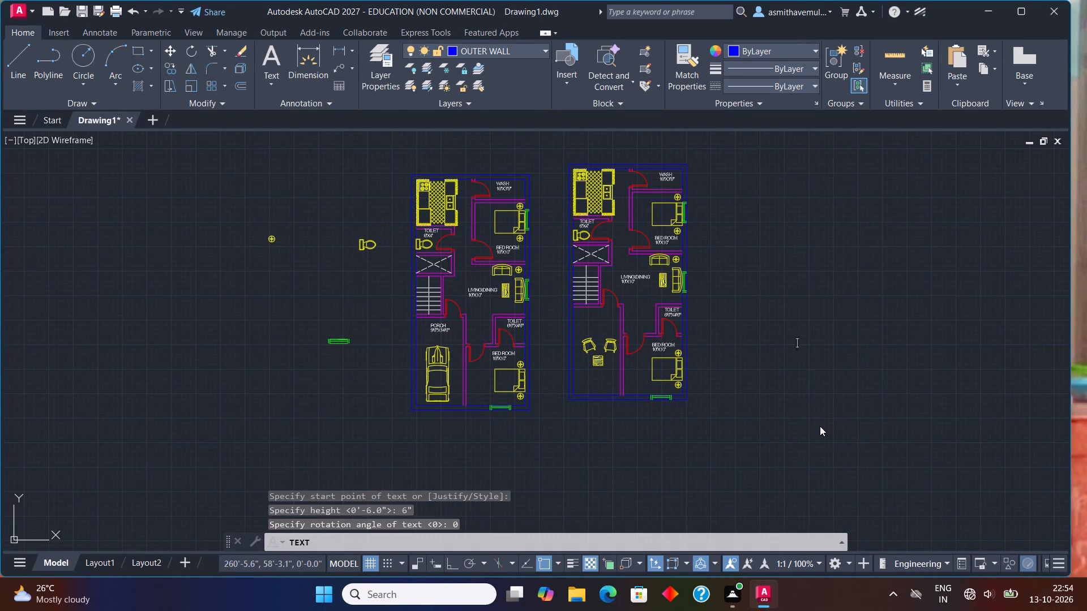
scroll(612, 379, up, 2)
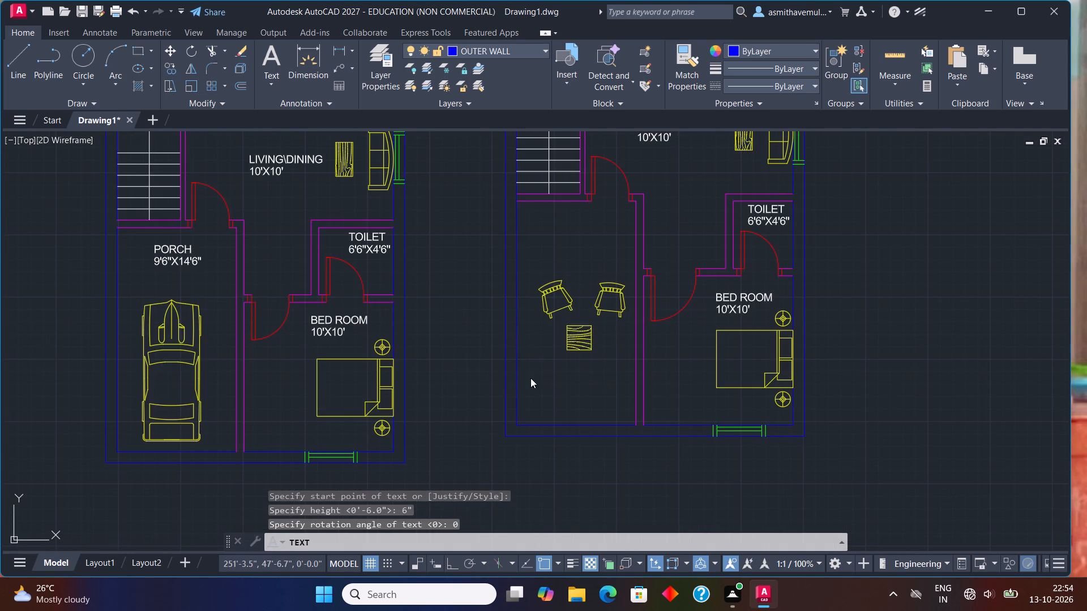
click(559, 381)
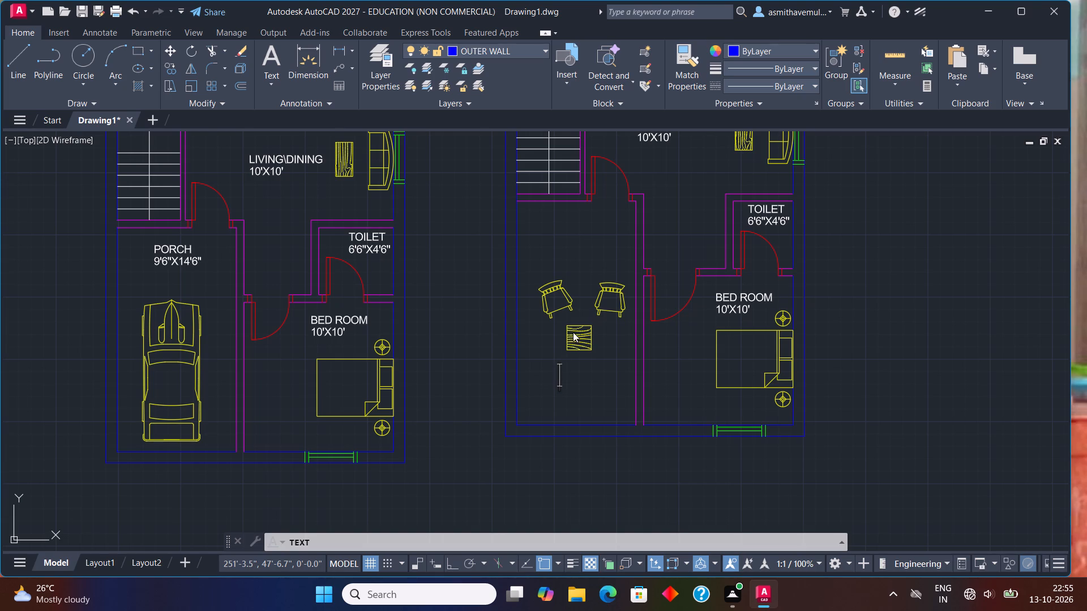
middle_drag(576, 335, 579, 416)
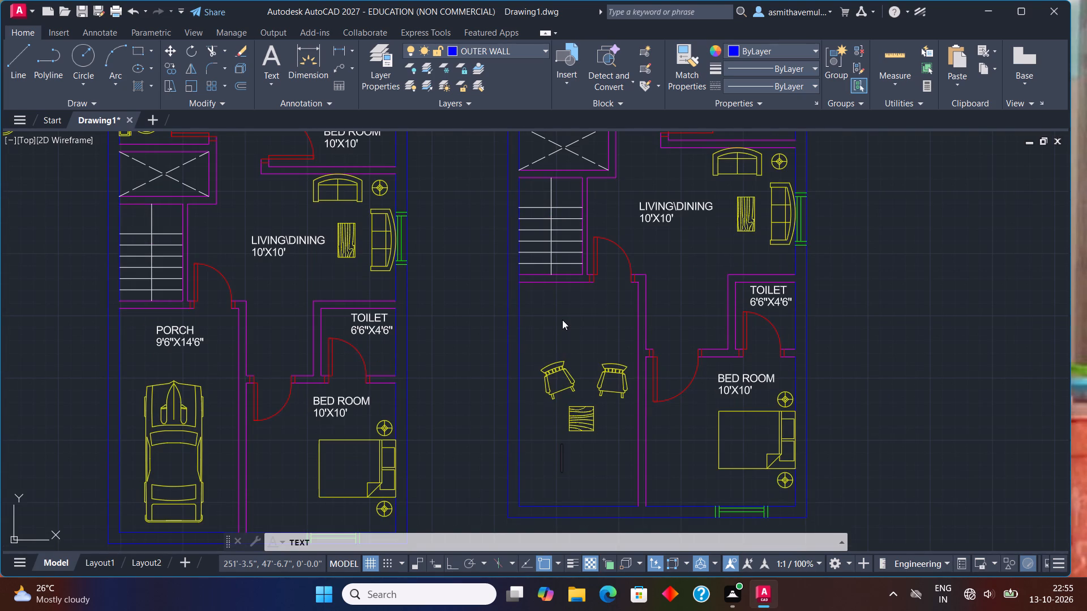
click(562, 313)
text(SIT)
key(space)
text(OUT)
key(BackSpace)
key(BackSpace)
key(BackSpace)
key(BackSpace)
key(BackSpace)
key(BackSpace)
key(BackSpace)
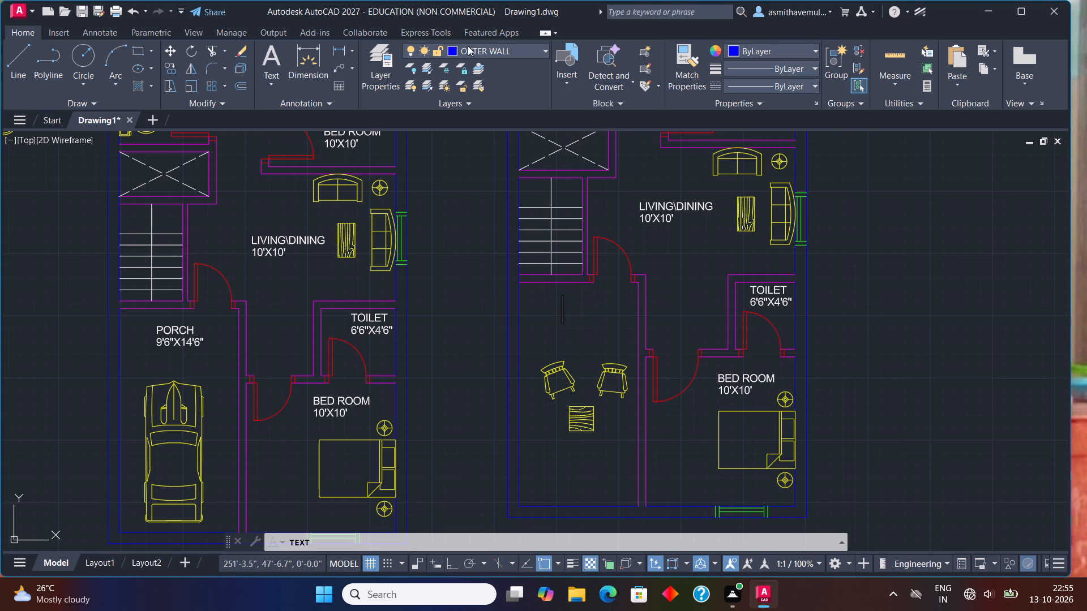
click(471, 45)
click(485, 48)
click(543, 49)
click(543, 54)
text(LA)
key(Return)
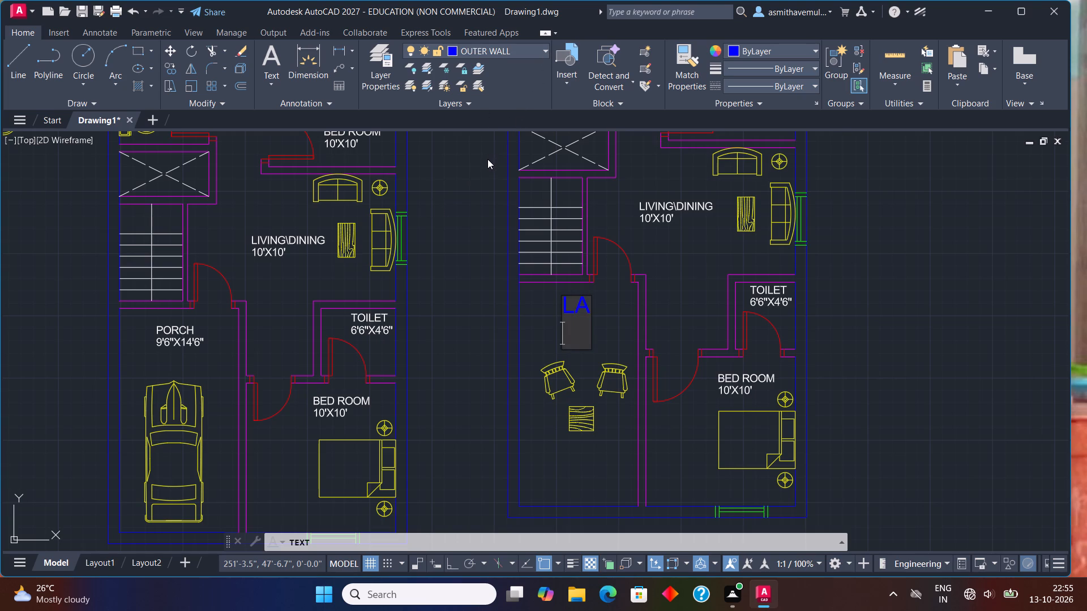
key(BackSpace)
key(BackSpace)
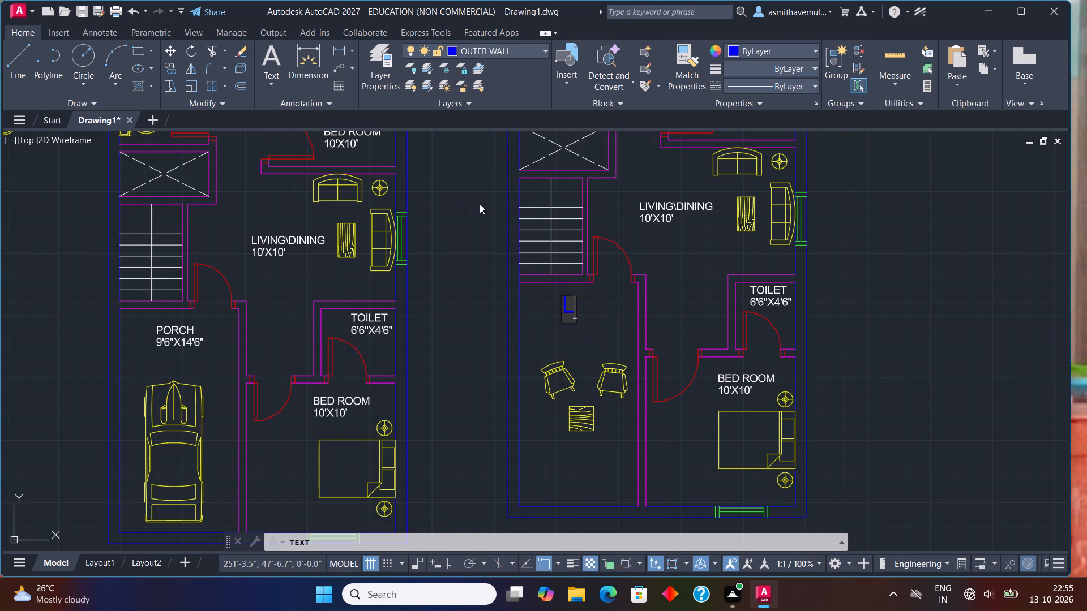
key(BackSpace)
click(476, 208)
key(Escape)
Make layer 0 current and start a new single-line text for the second plan's room label.
click(532, 45)
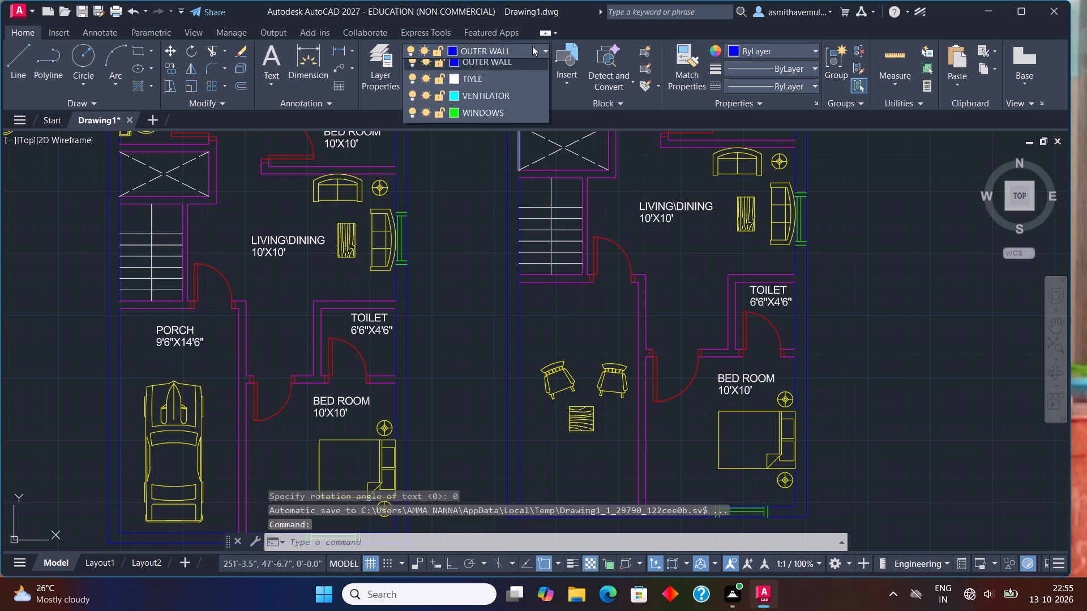
click(516, 74)
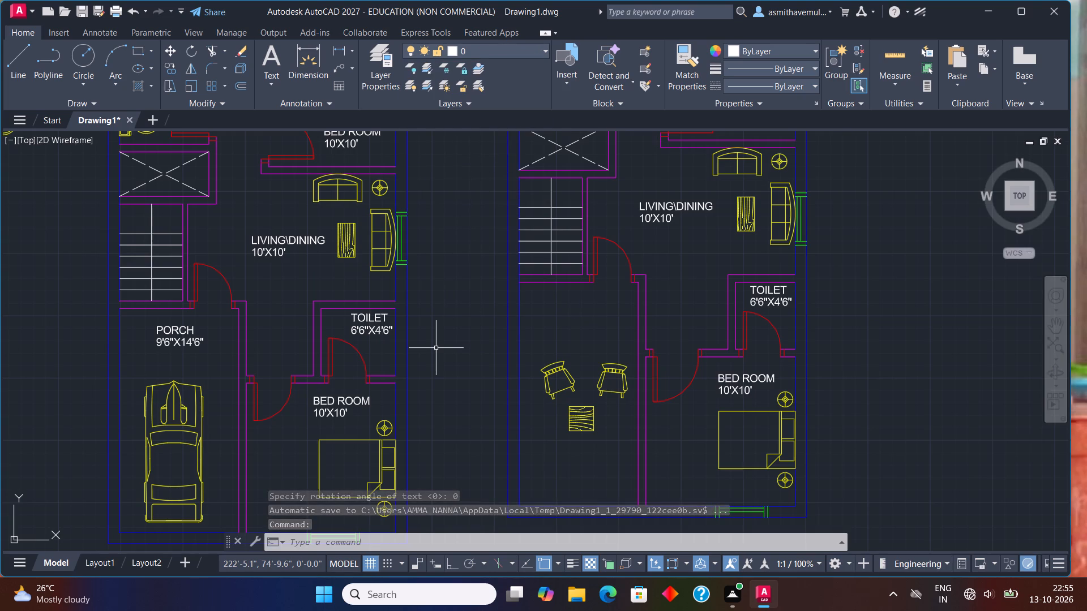
text(TEXT)
key(Return)
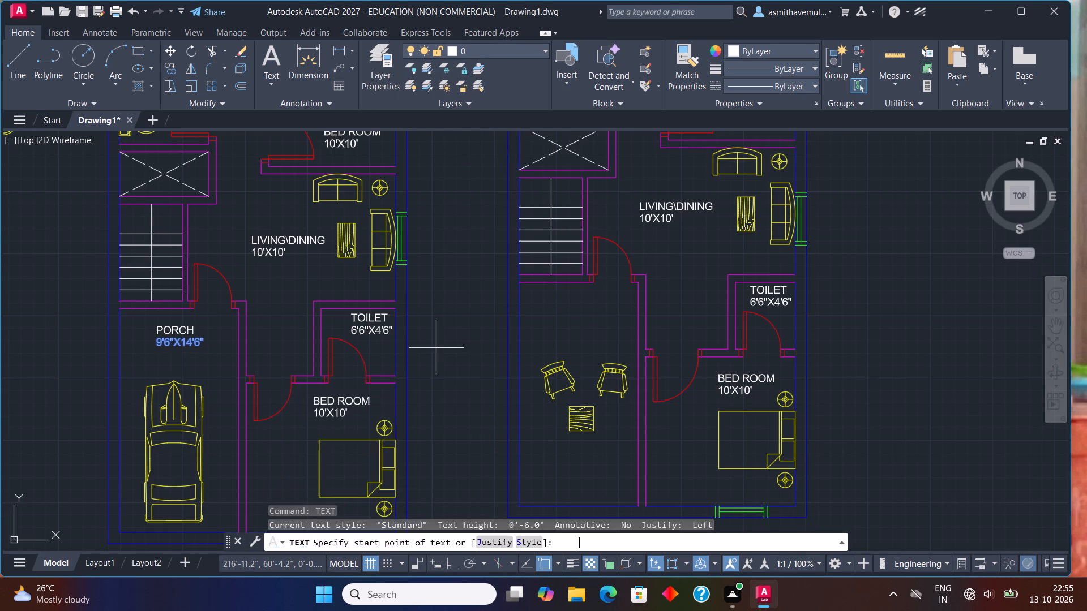
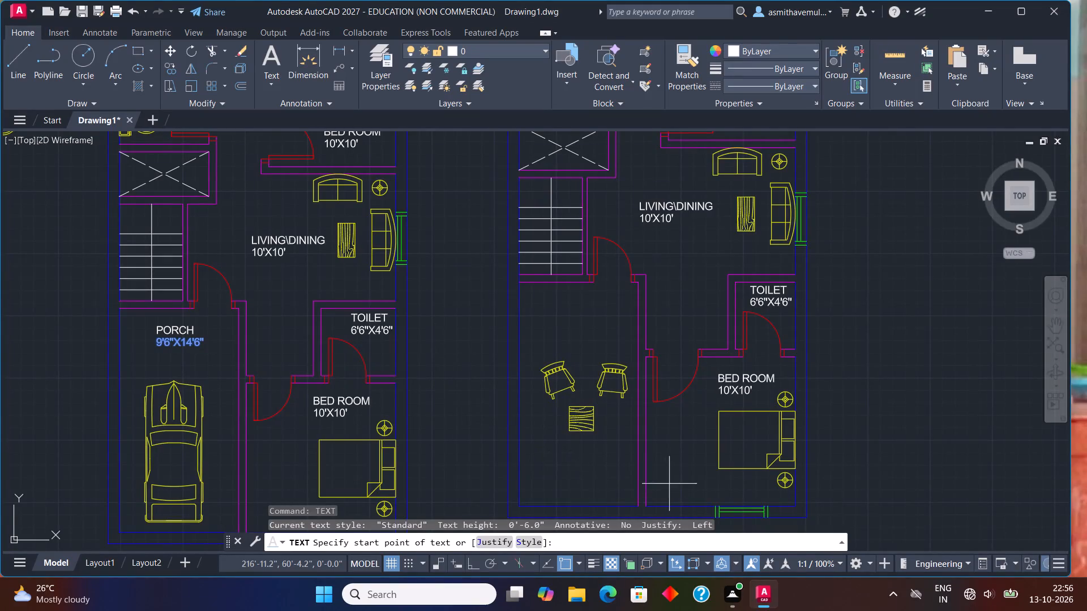
Add the two-line label SIT OUT, 9'6"X14'6" above the chairs in the second plan, with 6" text height and 0 rotation.
click(476, 313)
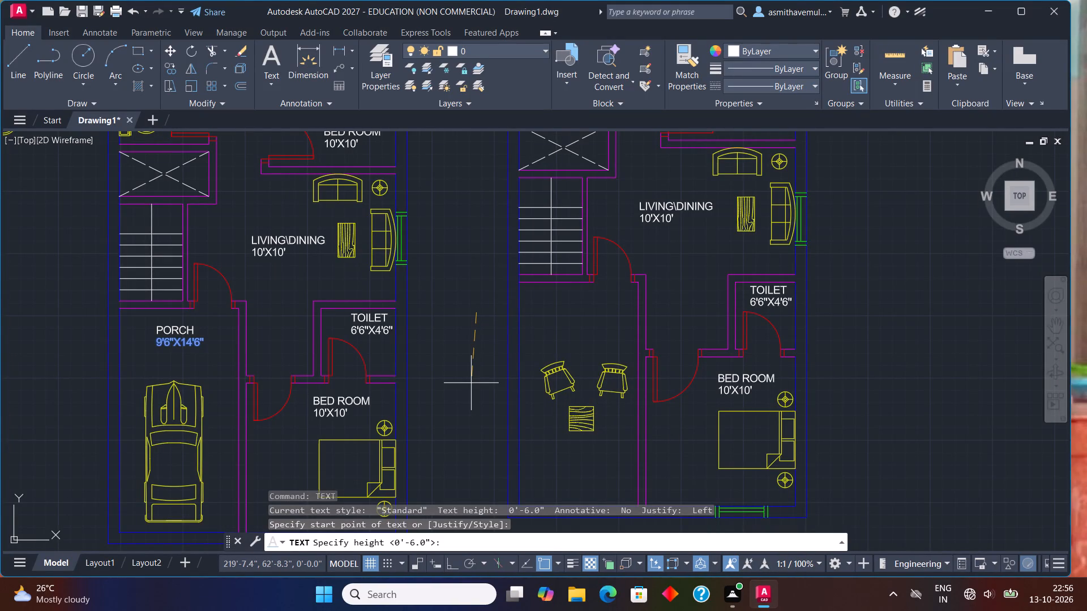
key(6)
key(shift+quotedbl)
key(Return)
key(0)
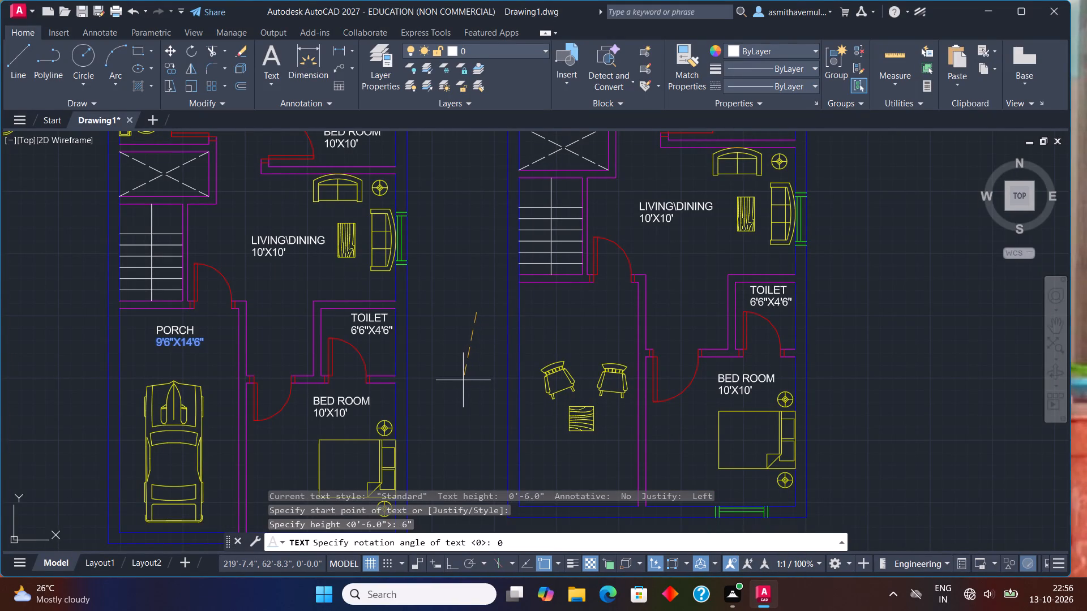
key(Return)
click(553, 313)
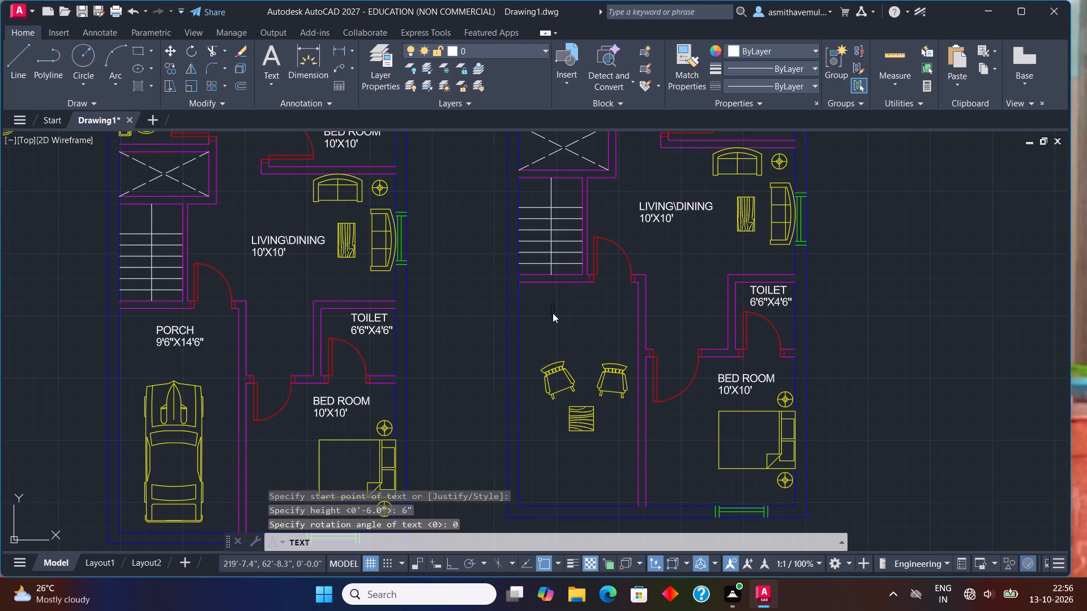
text(SIT OUT)
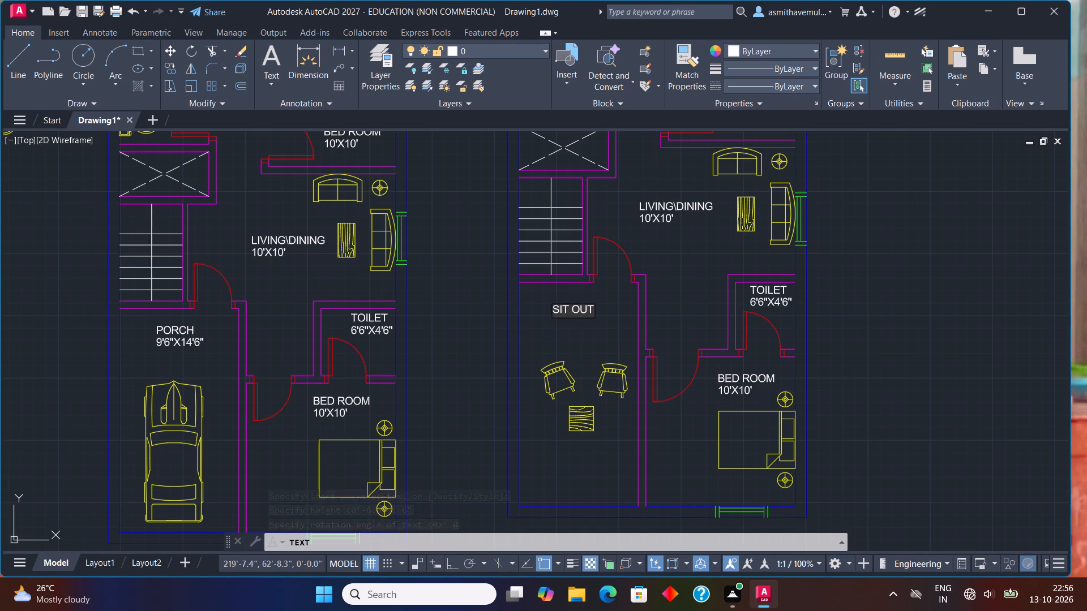
key(Return)
text(9'6"X)
key(1)
text(4'6)
key(shift+quotedbl)
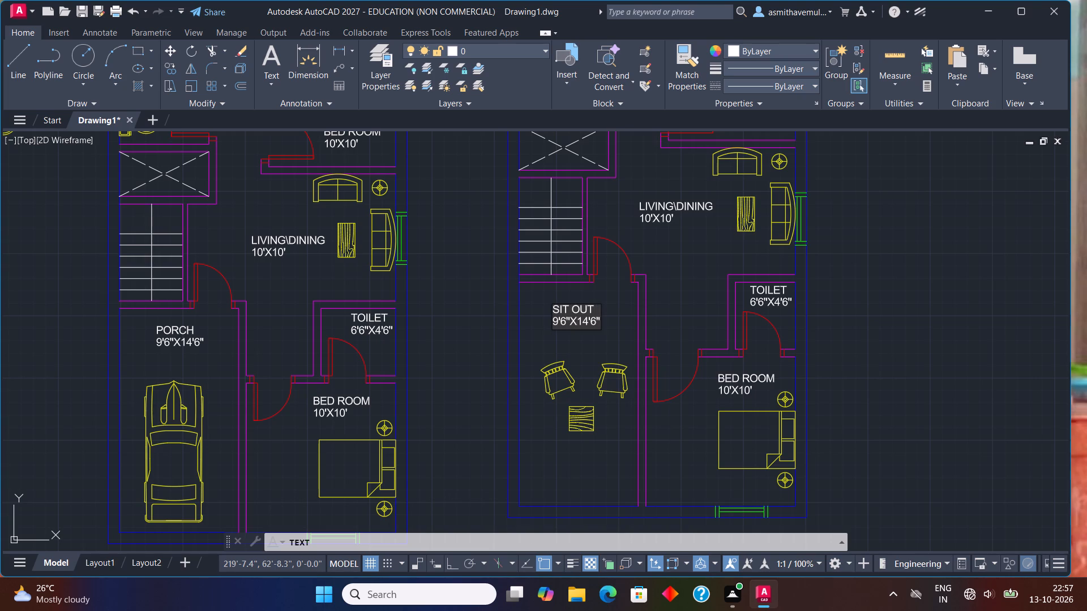
Add the two-line label KITCHEN, 9'6"X8' in the empty space above the floor plans.
middle_drag(497, 319, 537, 425)
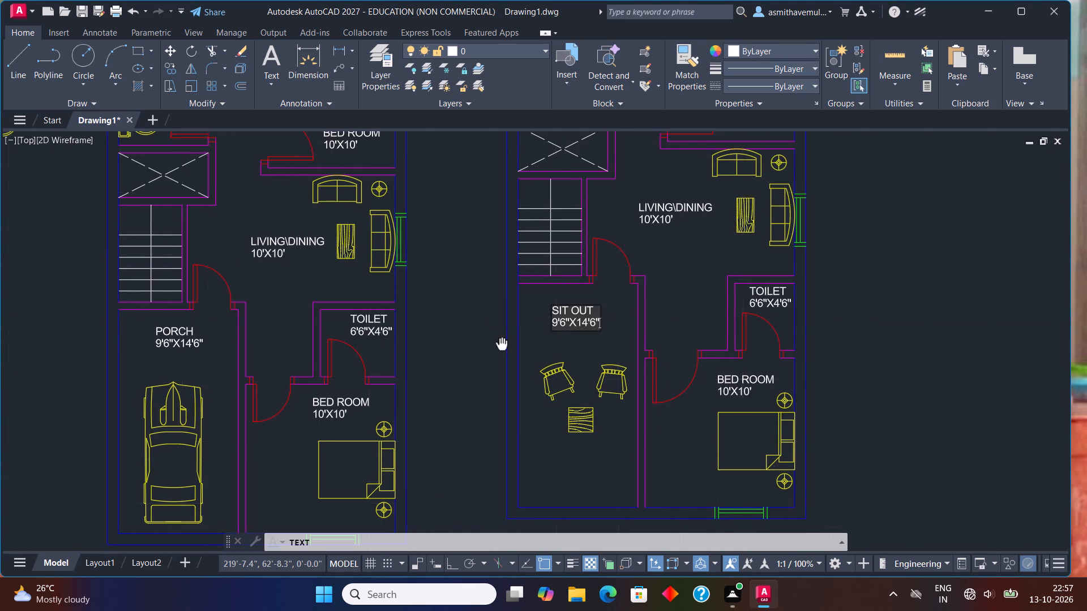
middle_drag(537, 425, 587, 483)
scroll(491, 290, down, 1)
middle_drag(498, 274, 520, 405)
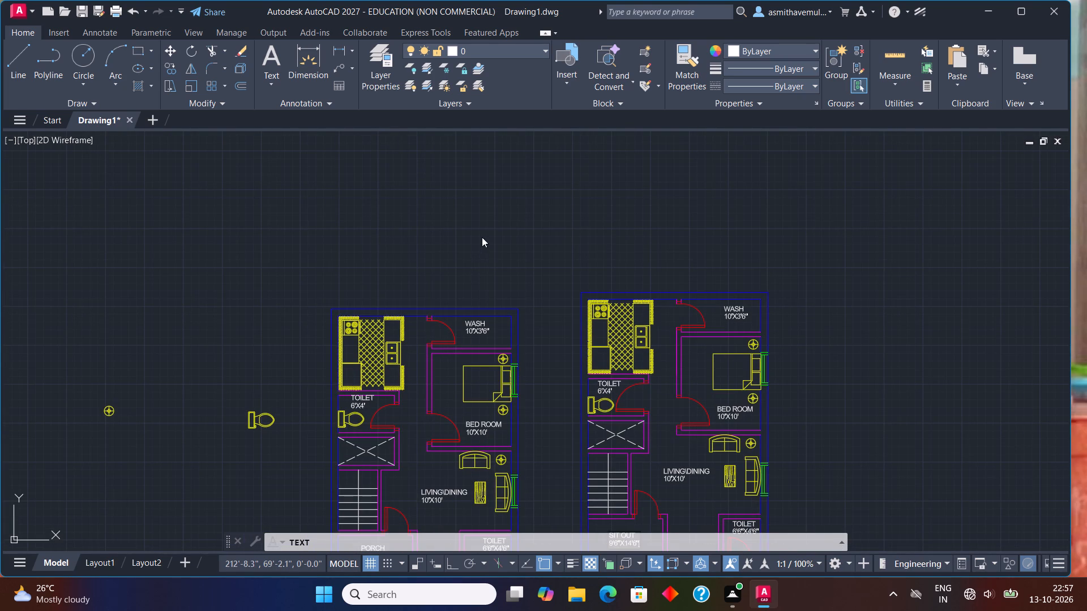
click(482, 236)
text(KITCHEN)
key(Return)
key(8)
key(BackSpace)
text(9'6"X8')
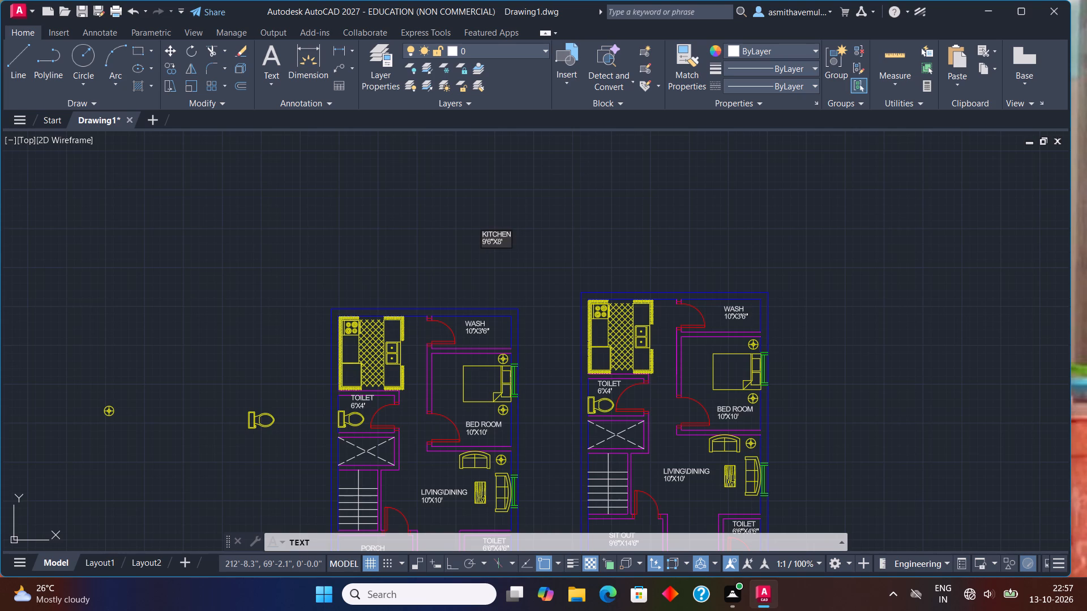
click(471, 235)
key(Escape)
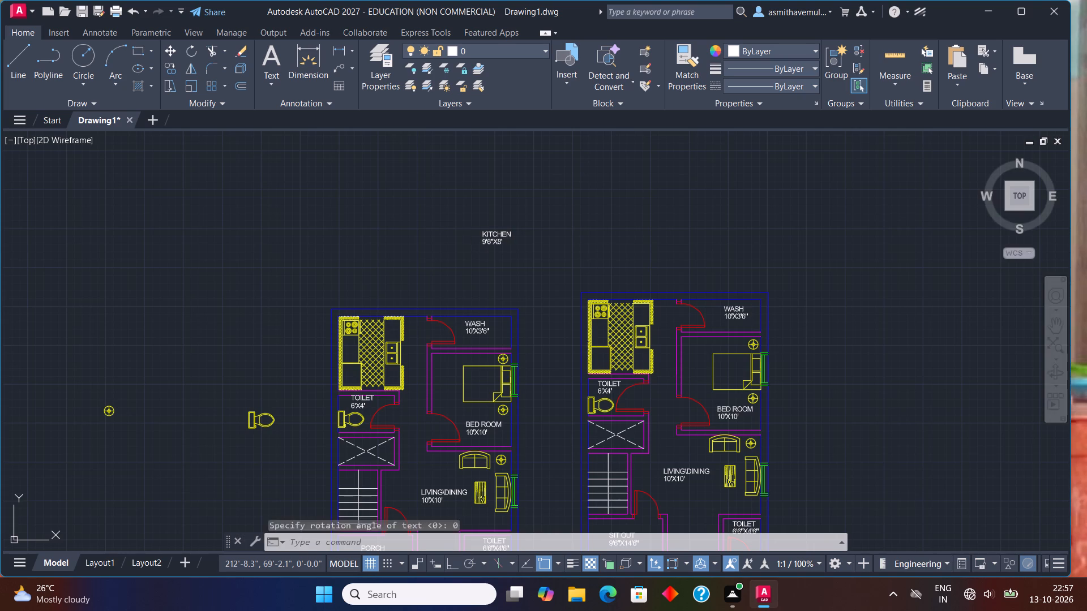
Rotate both lines of the KITCHEN label with Ortho on so the text reads vertically upward.
scroll(476, 234, up, 2)
drag(502, 216, 512, 281)
text(RO)
key(Return)
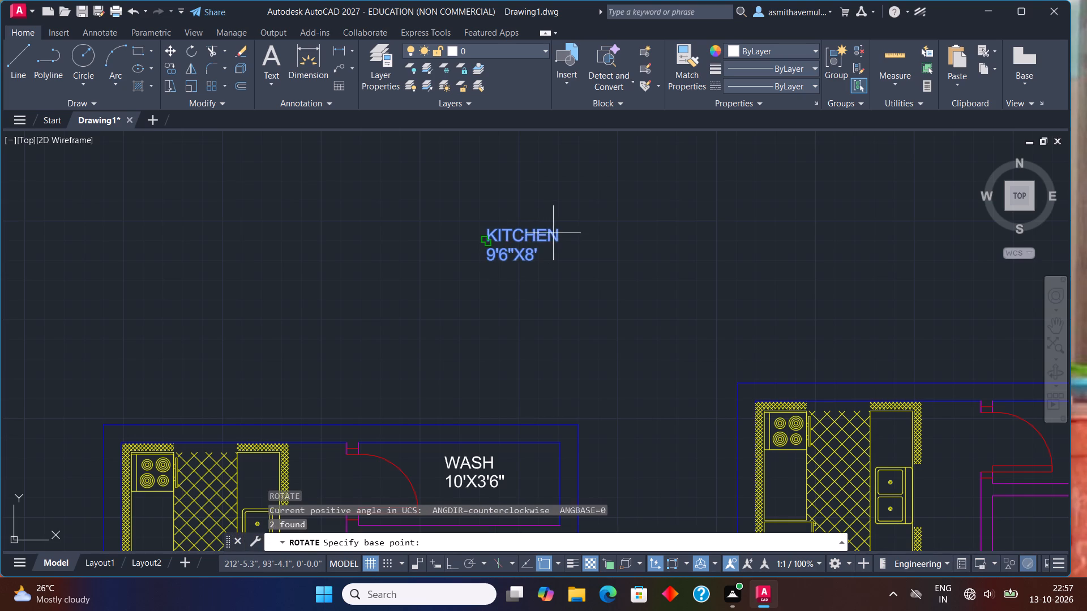
click(554, 232)
key(F8)
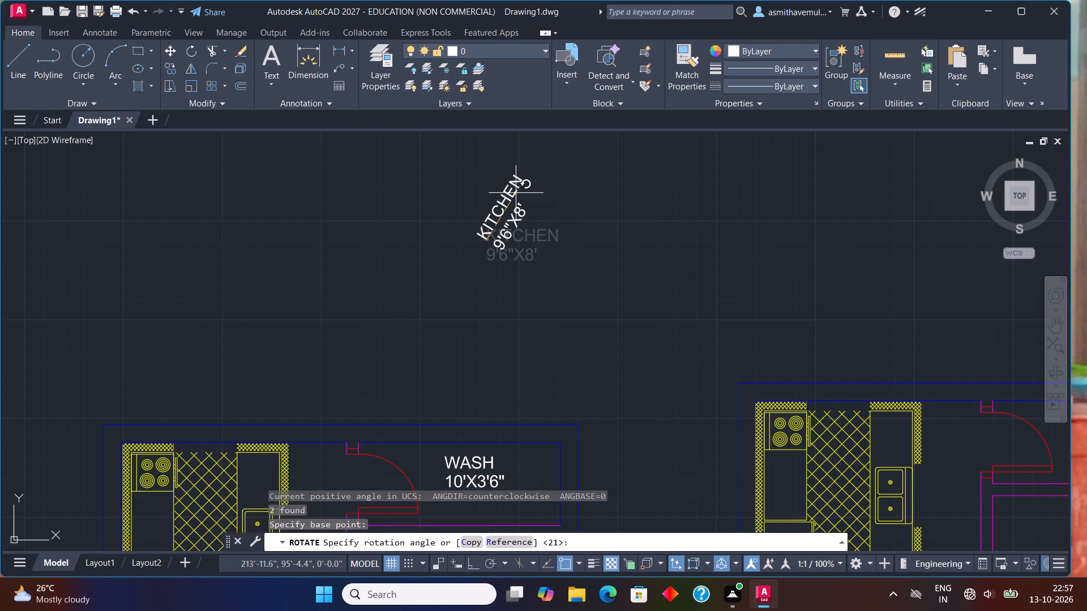
click(508, 188)
Copy the vertical KITCHEN label with its size line to beside the sink counter in both plans' kitchens.
drag(517, 180, 450, 236)
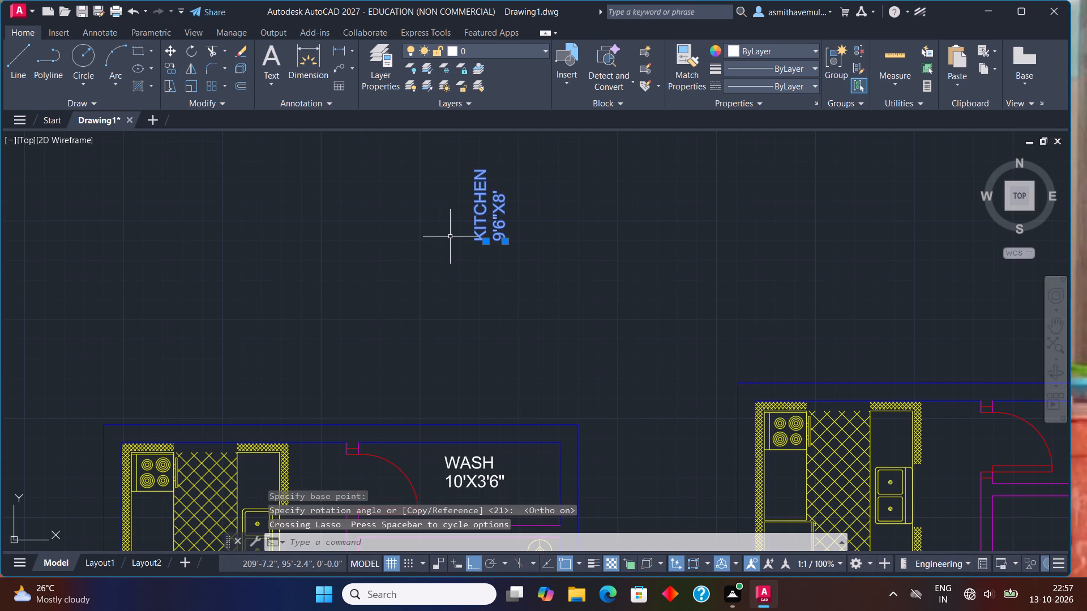
text(COPY)
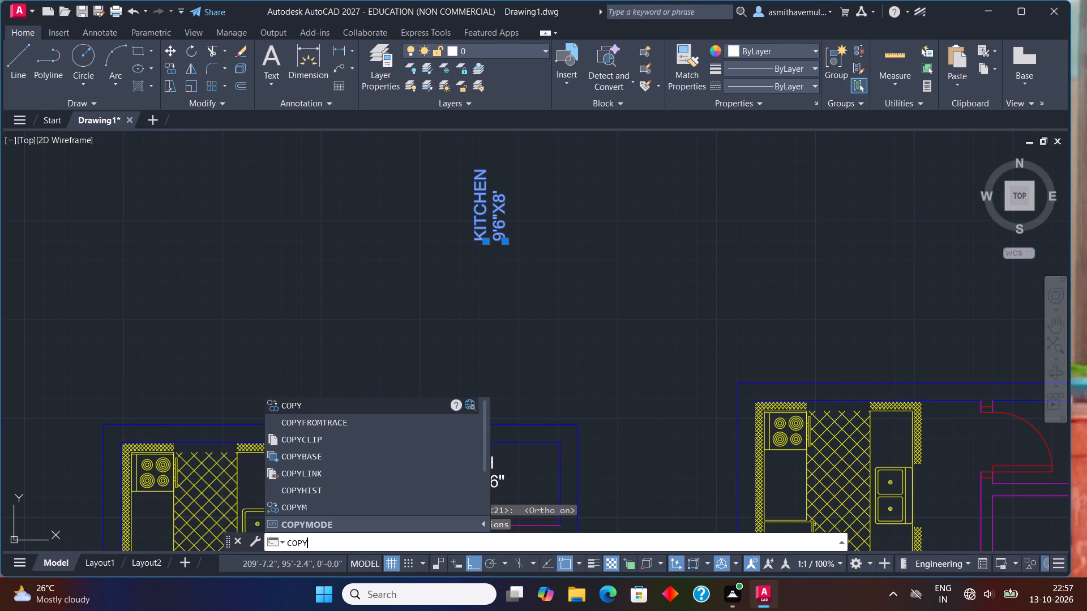
key(Return)
key(F8)
click(475, 218)
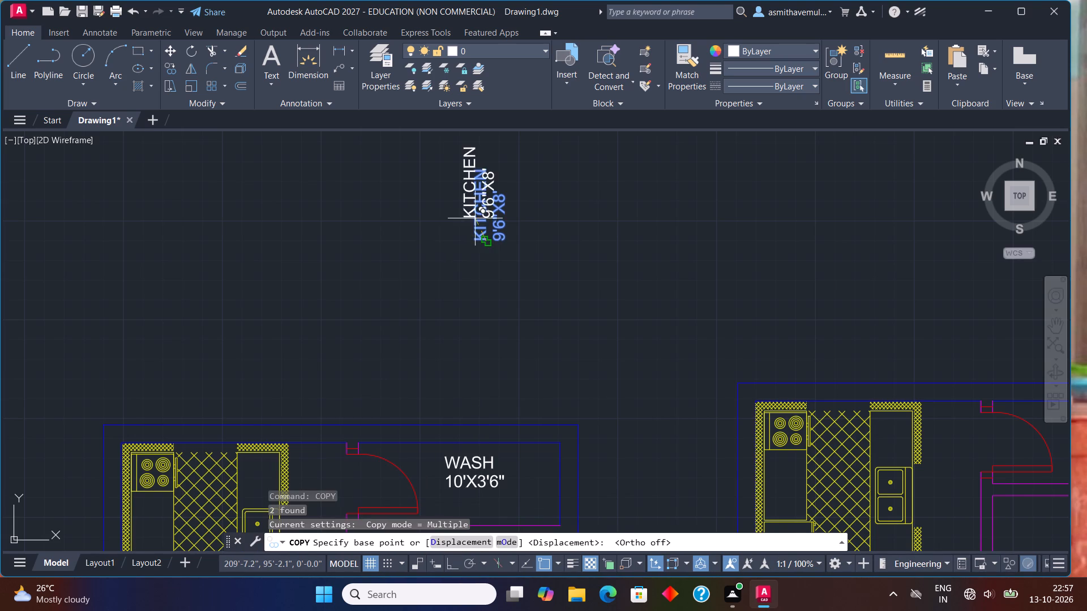
scroll(390, 420, down, 1)
middle_drag(387, 477, 442, 316)
scroll(364, 361, up, 1)
click(408, 356)
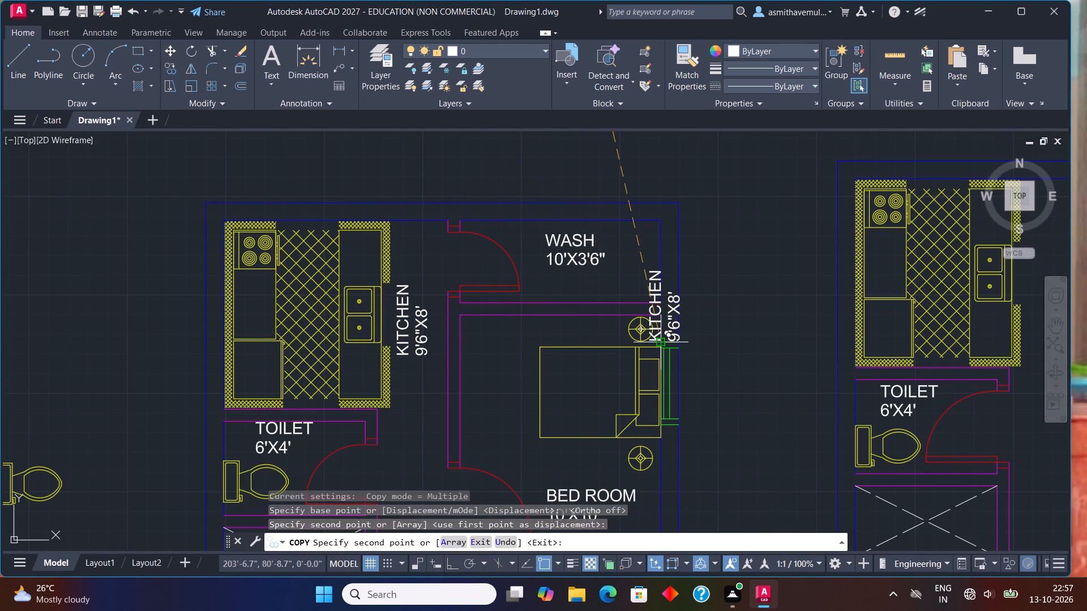
middle_drag(664, 340, 435, 338)
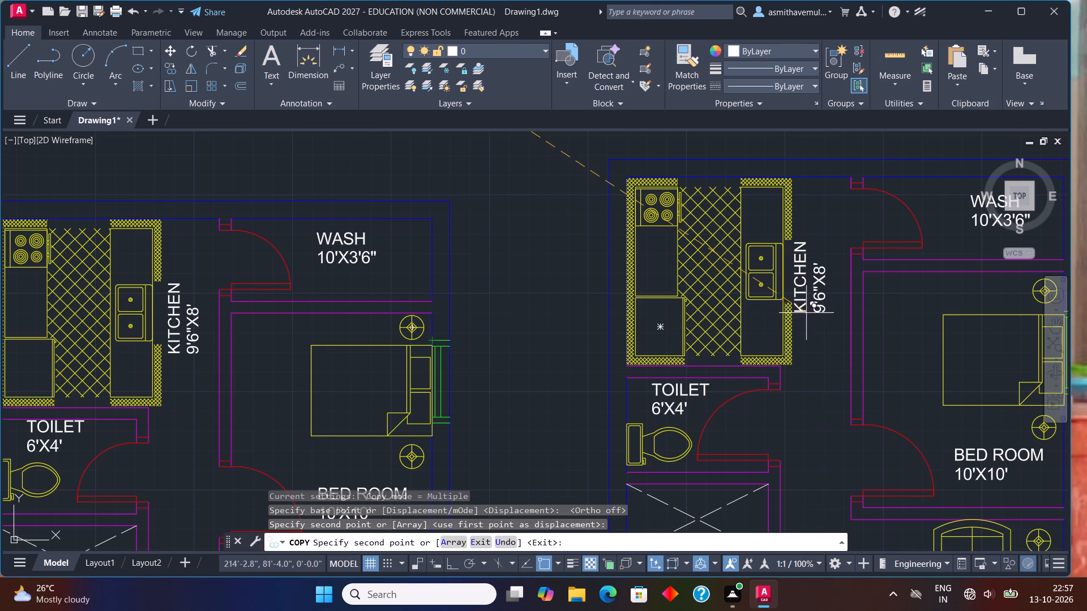
click(807, 312)
key(Escape)
Trim the right-hand halves of the five upper tread lines in the second plan's staircase, keeping the lowest tread whole.
scroll(779, 382, down, 3)
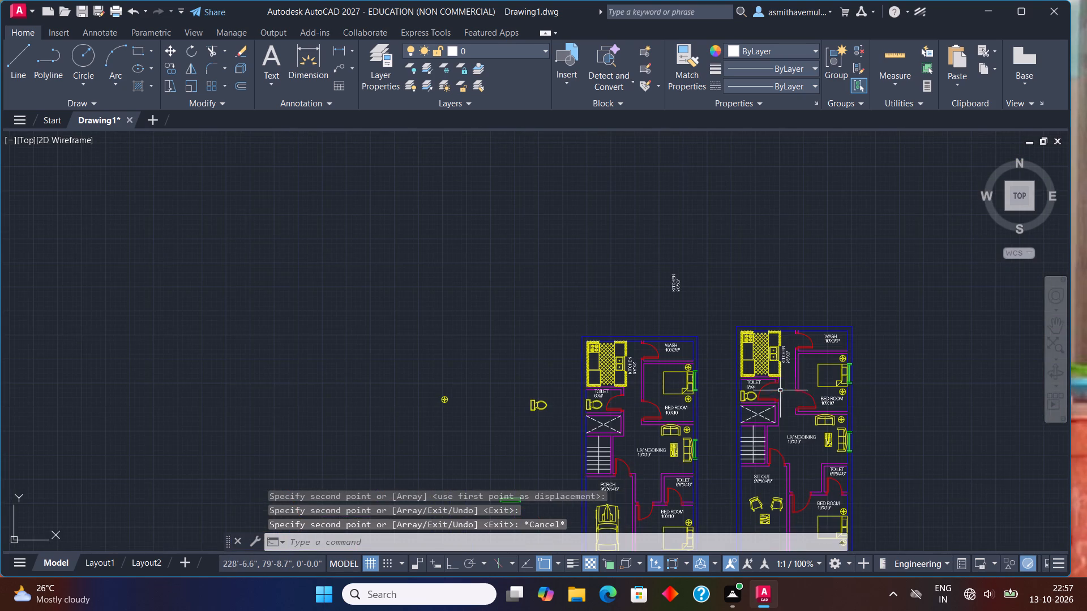
middle_drag(780, 431, 768, 307)
scroll(737, 328, up, 2)
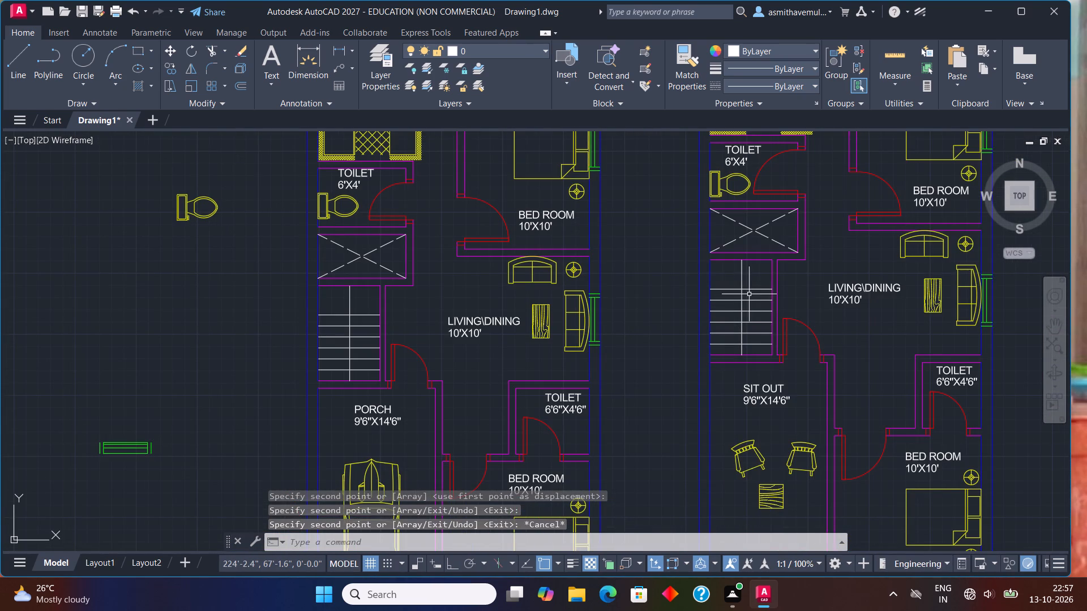
click(755, 289)
scroll(755, 292, up, 2)
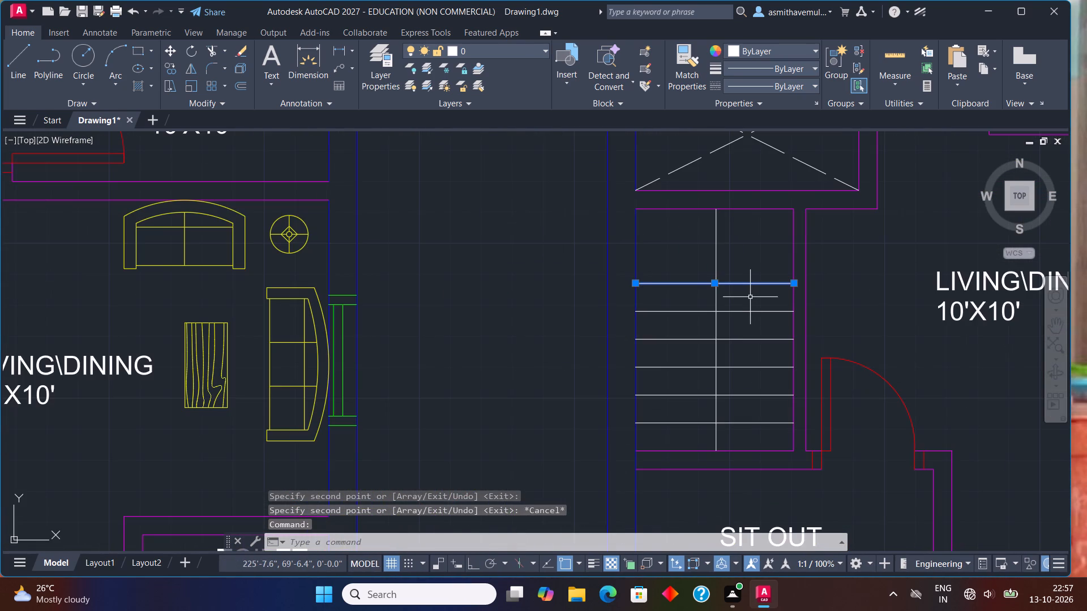
key(Escape)
text(TRIM)
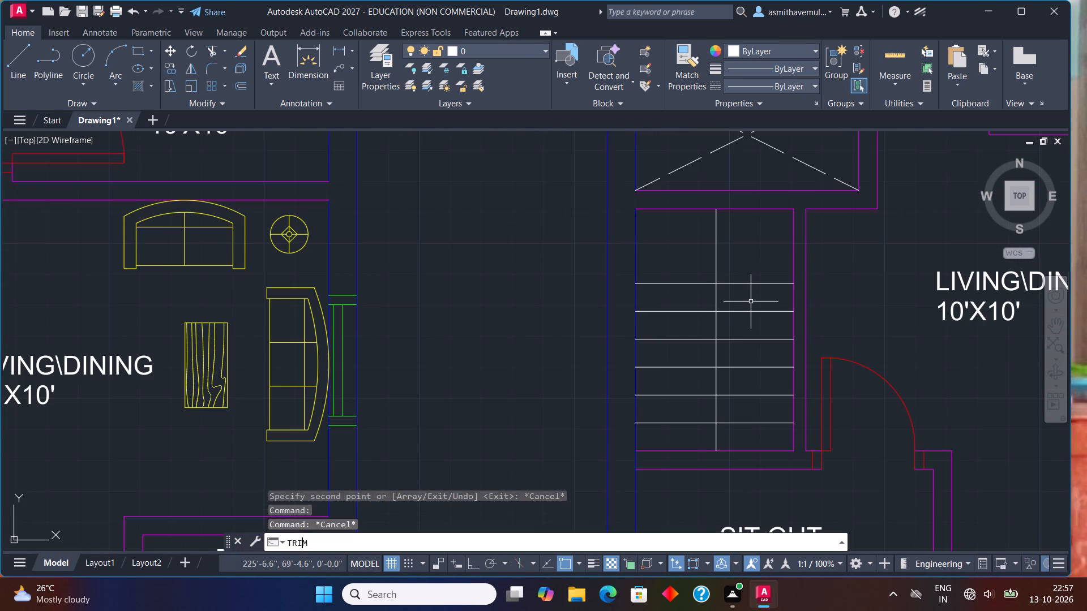
key(Return)
drag(770, 411, 776, 302)
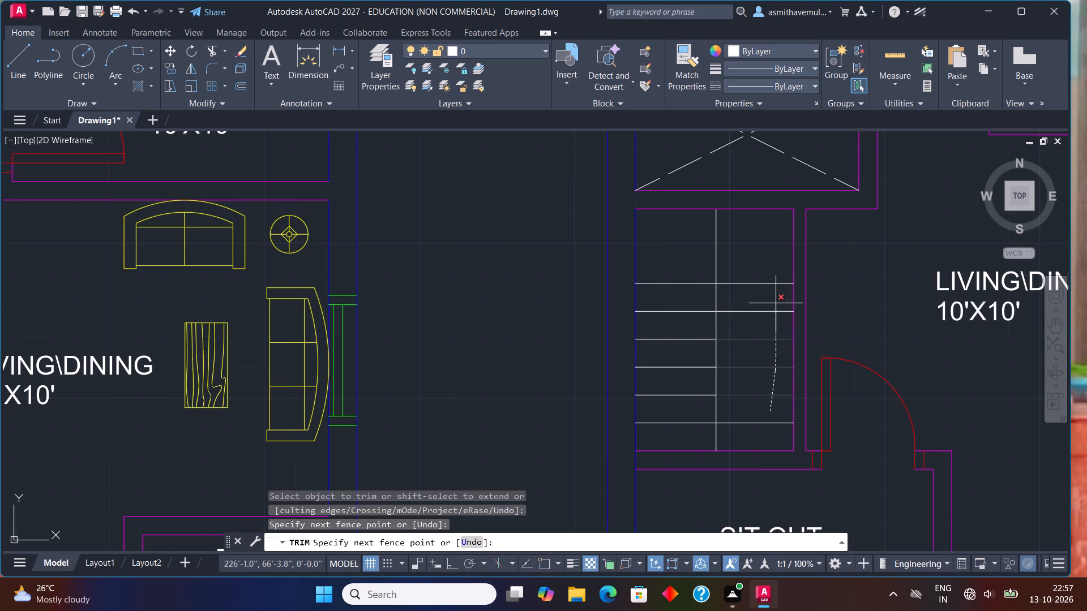
drag(776, 302, 776, 281)
key(Escape)
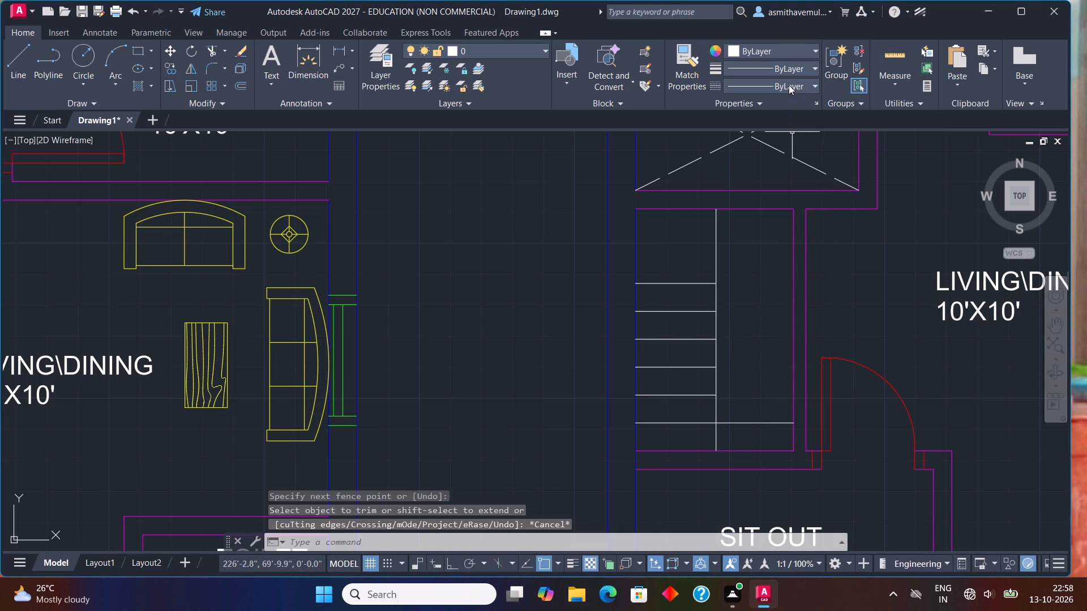
Set the current linetype to the dashed ACAD type and draw the right-hand halves of the top two treads in the second plan's staircase.
click(789, 85)
click(787, 128)
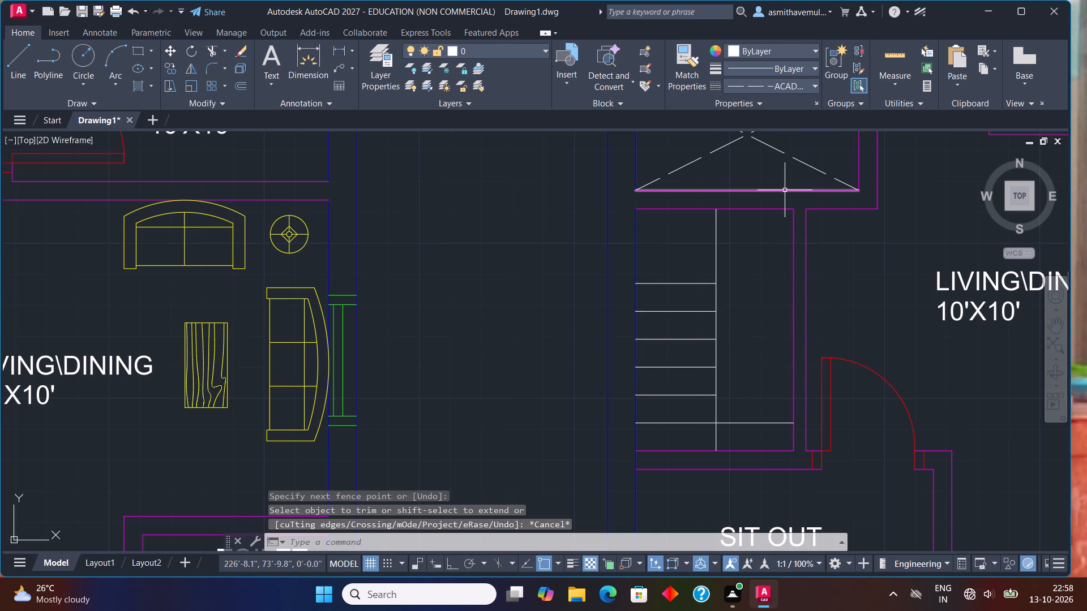
key(l)
key(Return)
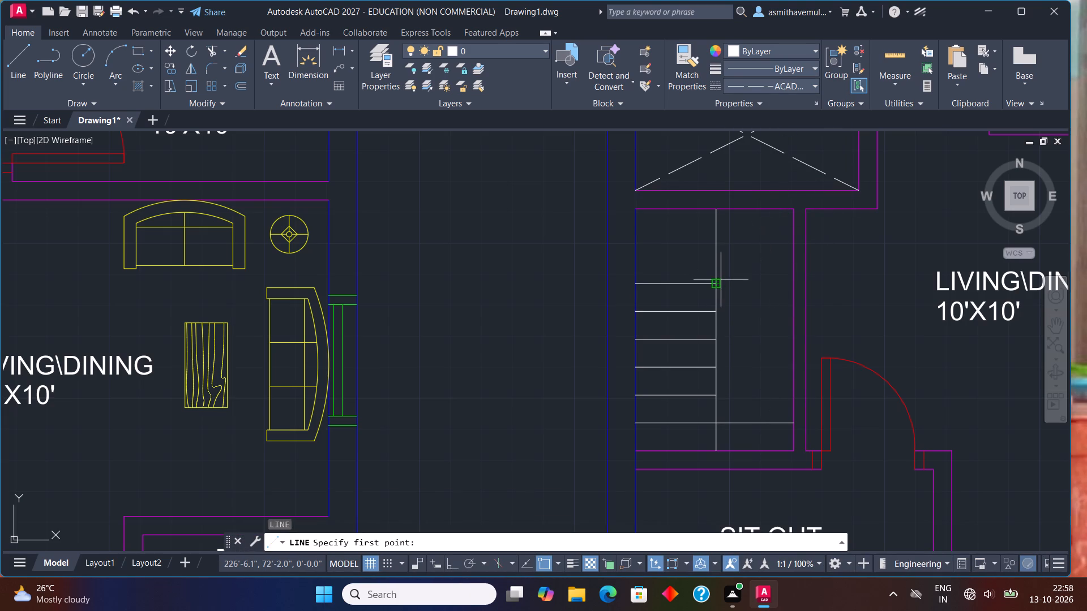
click(721, 283)
click(792, 283)
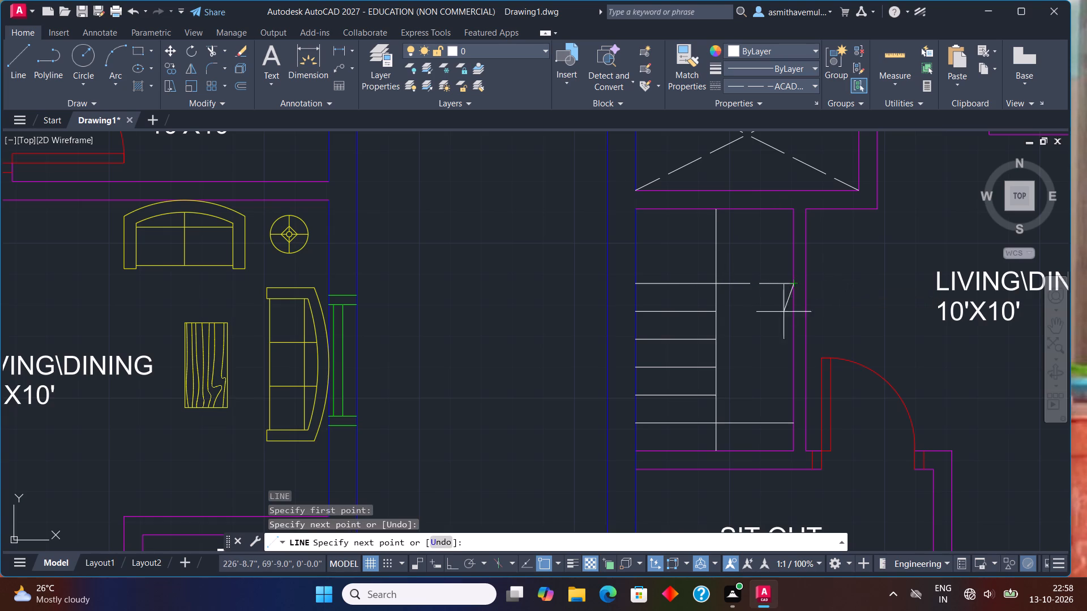
key(Escape)
key(space)
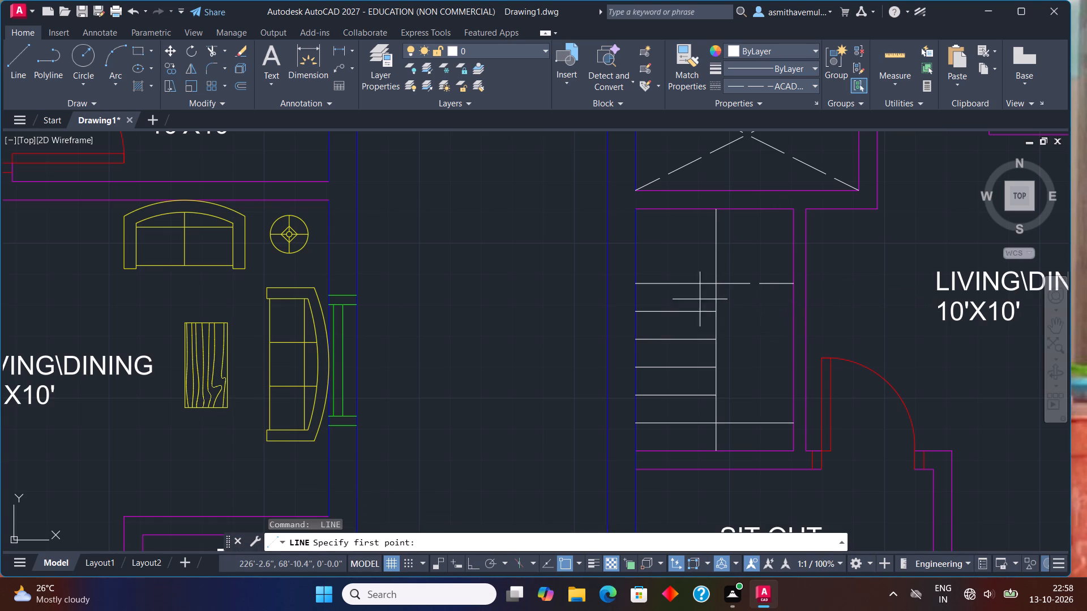
drag(719, 313, 737, 313)
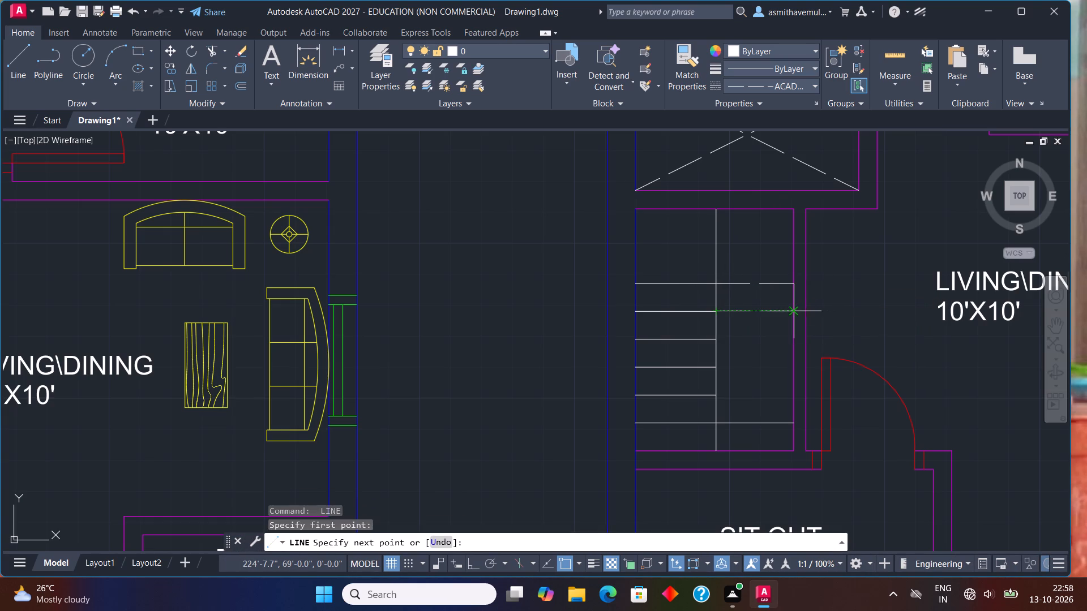
click(790, 313)
key(space)
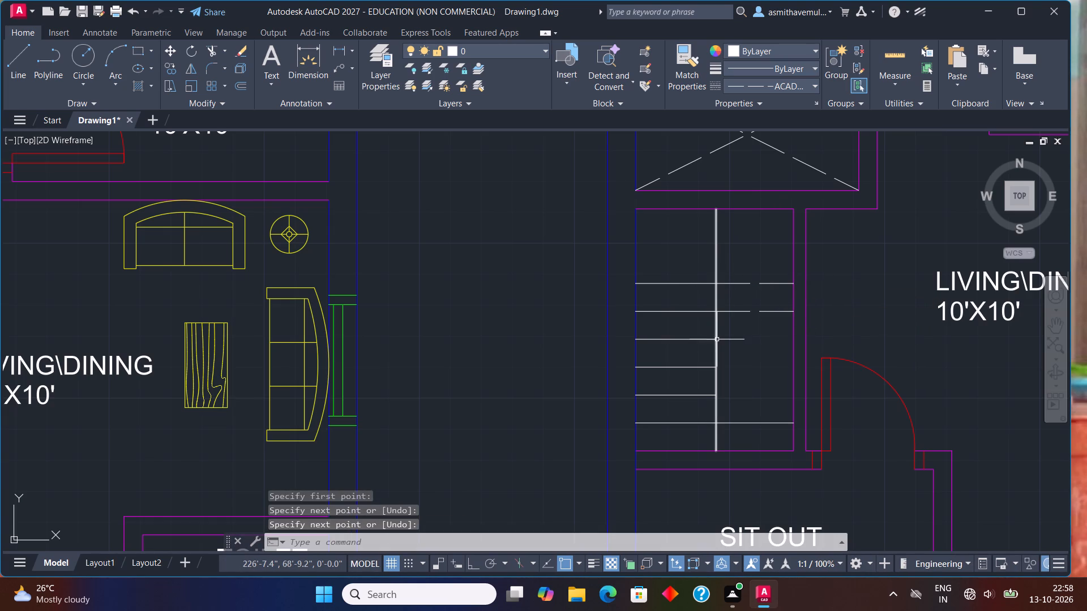
Draw dashed right-hand halves for the third, fourth and fifth treads from the top, from the centre line to the stair wall.
key(space)
drag(717, 341, 722, 341)
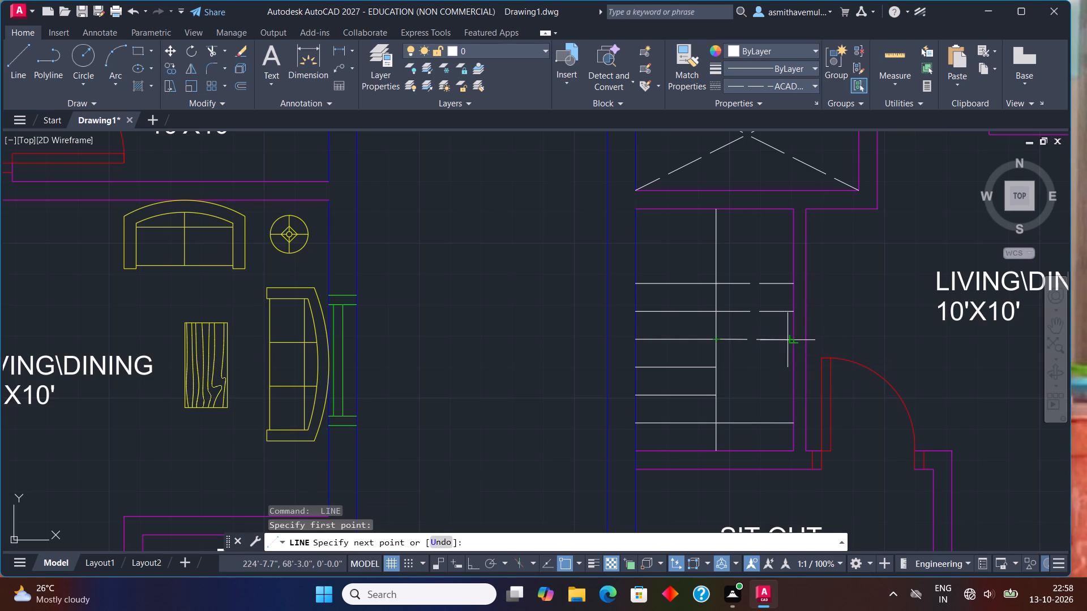
click(791, 340)
key(space)
key(space)
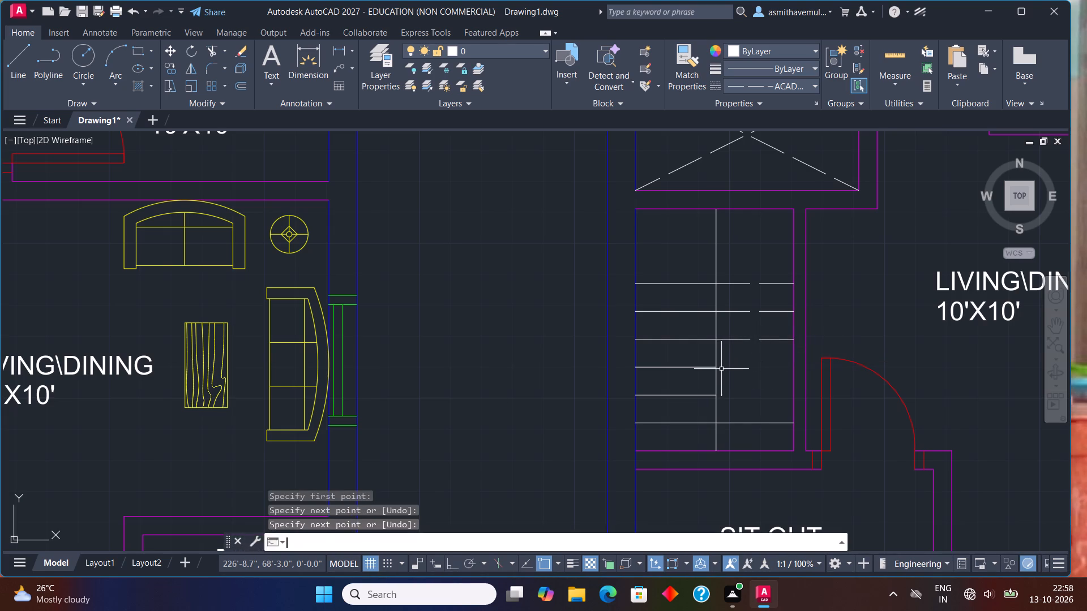
click(718, 369)
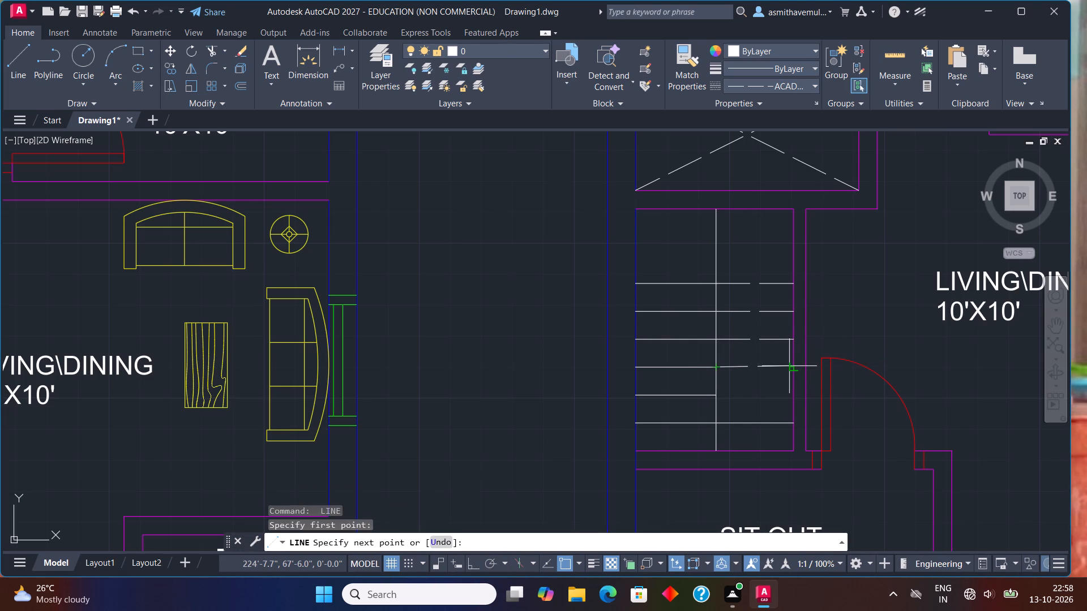
click(792, 365)
key(space)
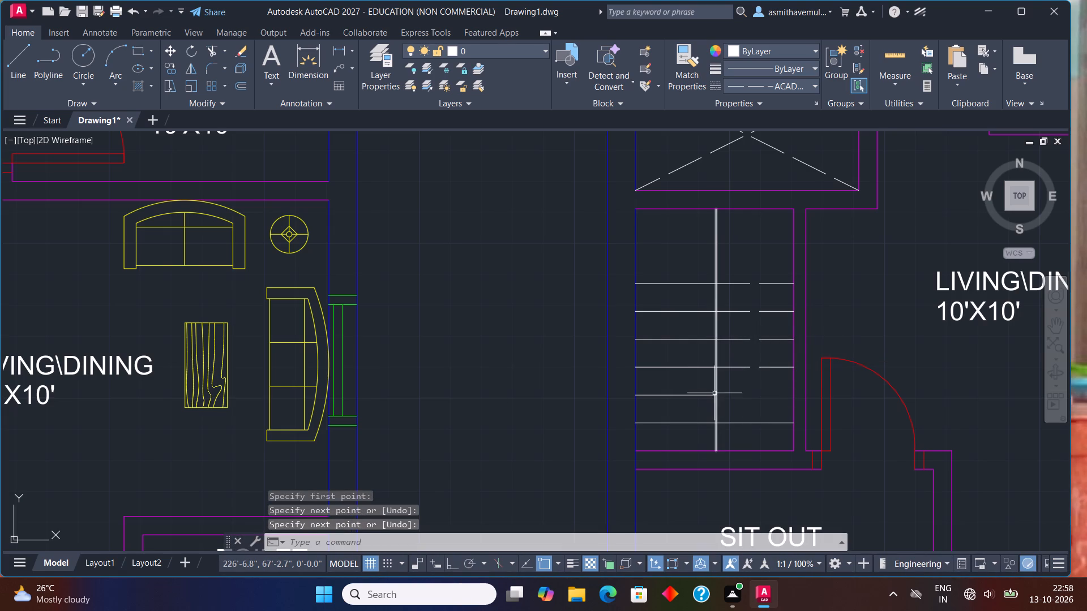
key(space)
click(717, 397)
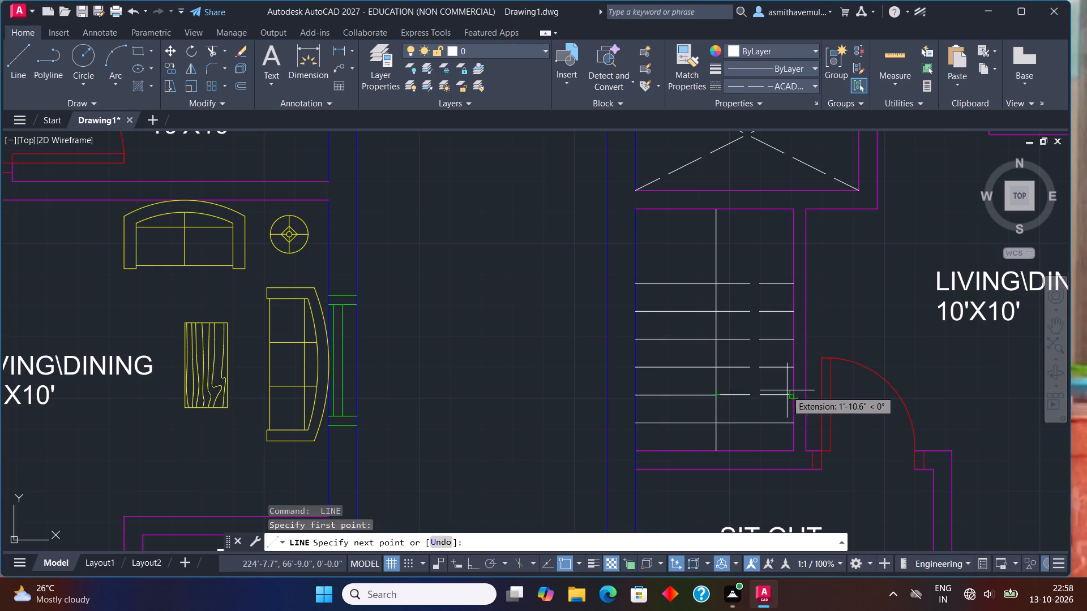
click(794, 394)
key(space)
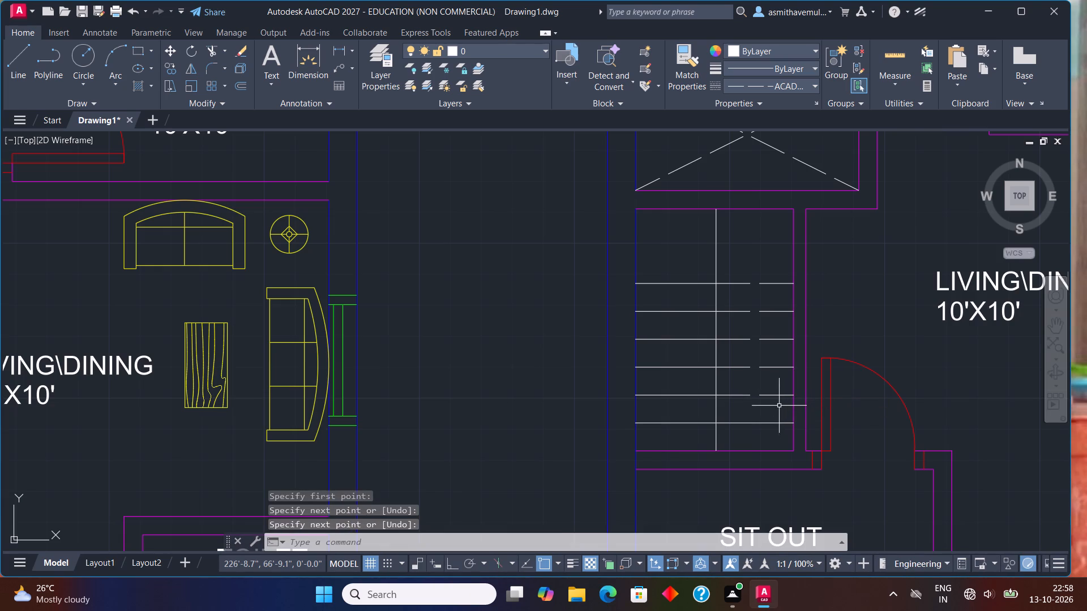
key(Escape)
Trim the right-hand half of the lowest tread line in the second plan's staircase.
text(TRI)
key(m)
key(Return)
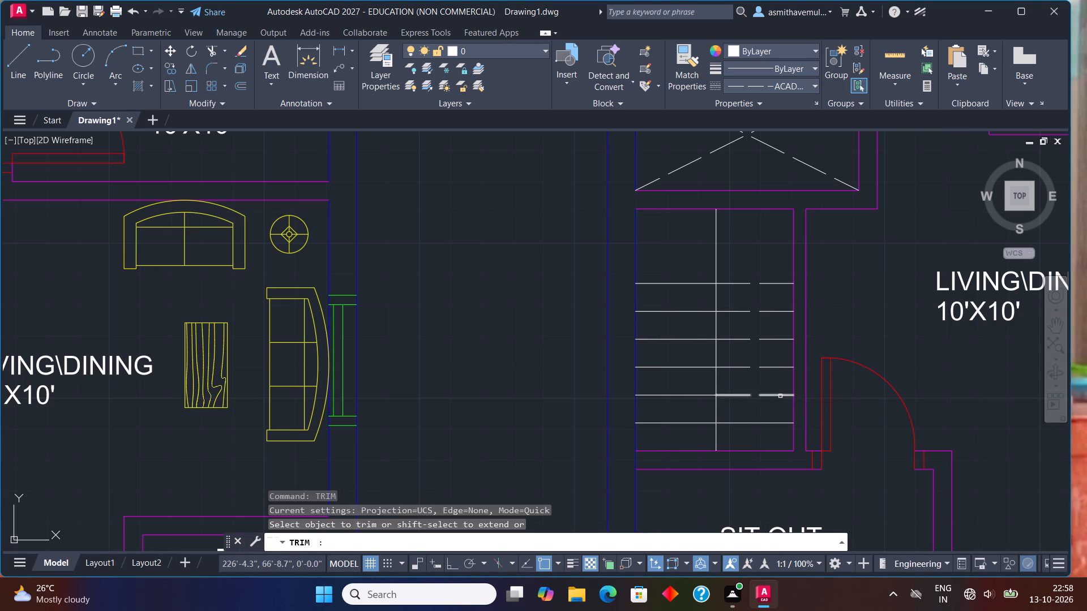
drag(776, 406, 771, 433)
key(Escape)
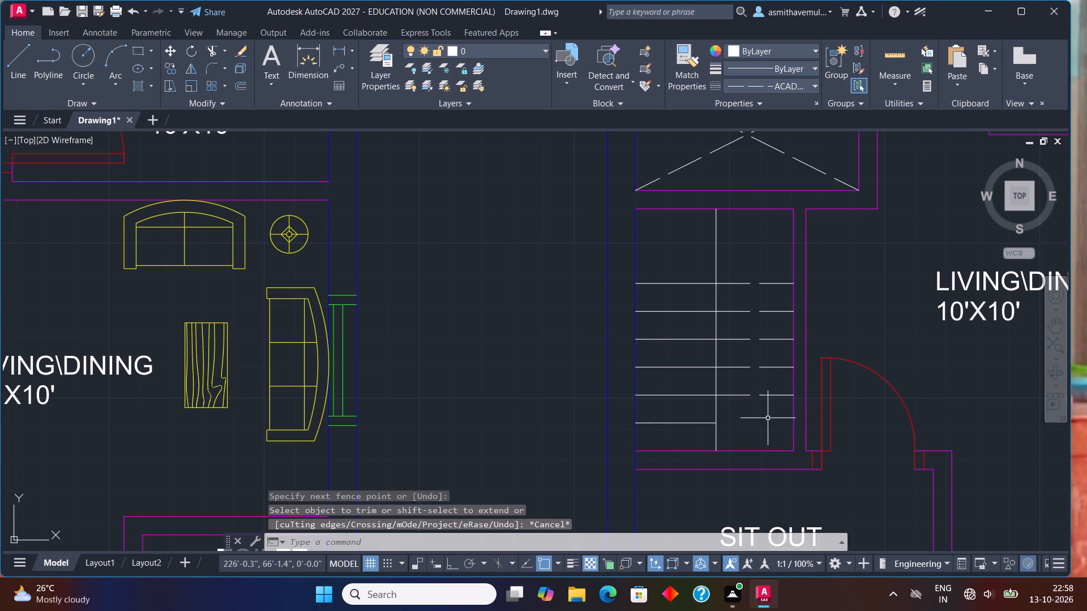
Draw a dashed line from the lowest tread's end at the centre line across to the stair wall.
key(l)
key(Return)
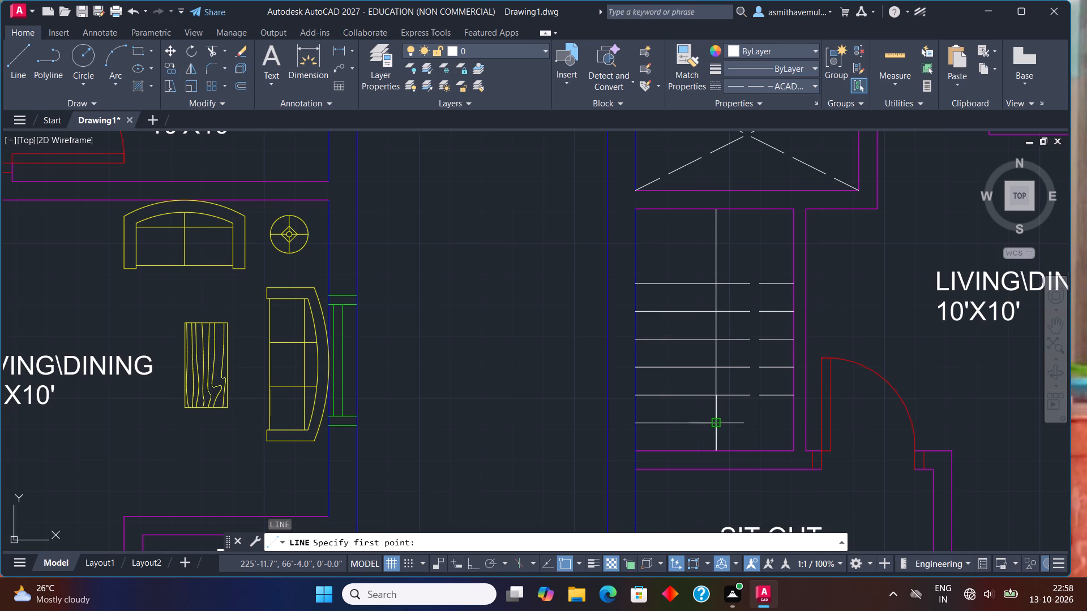
drag(716, 426, 730, 425)
click(791, 426)
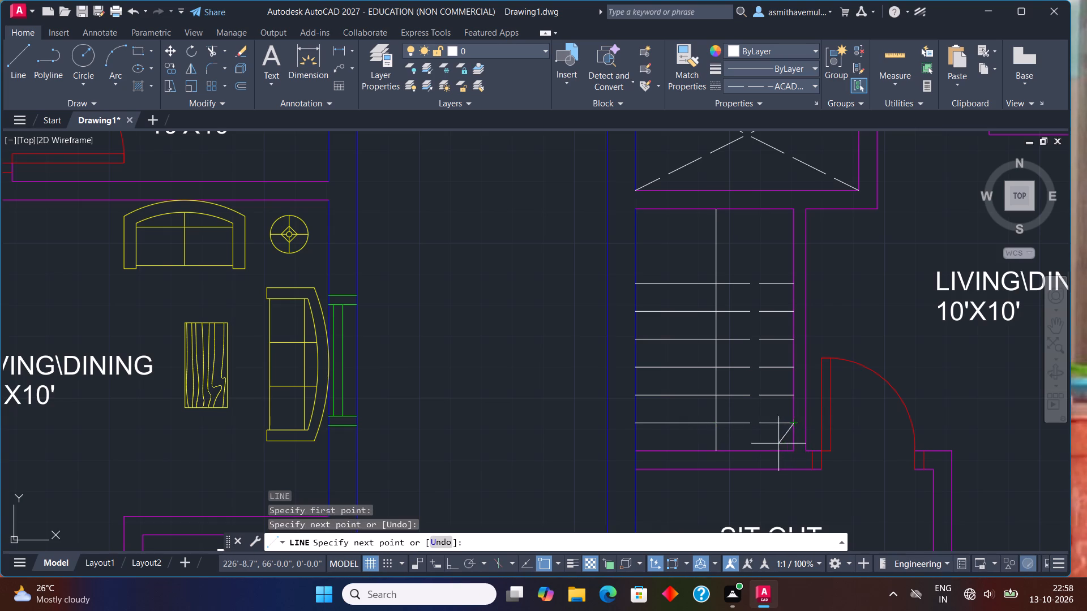
key(Escape)
Trim the right-hand halves of all six tread lines in the first plan's staircase, above the PORCH.
scroll(717, 386, down, 2)
middle_drag(429, 374, 562, 364)
middle_drag(481, 401, 679, 380)
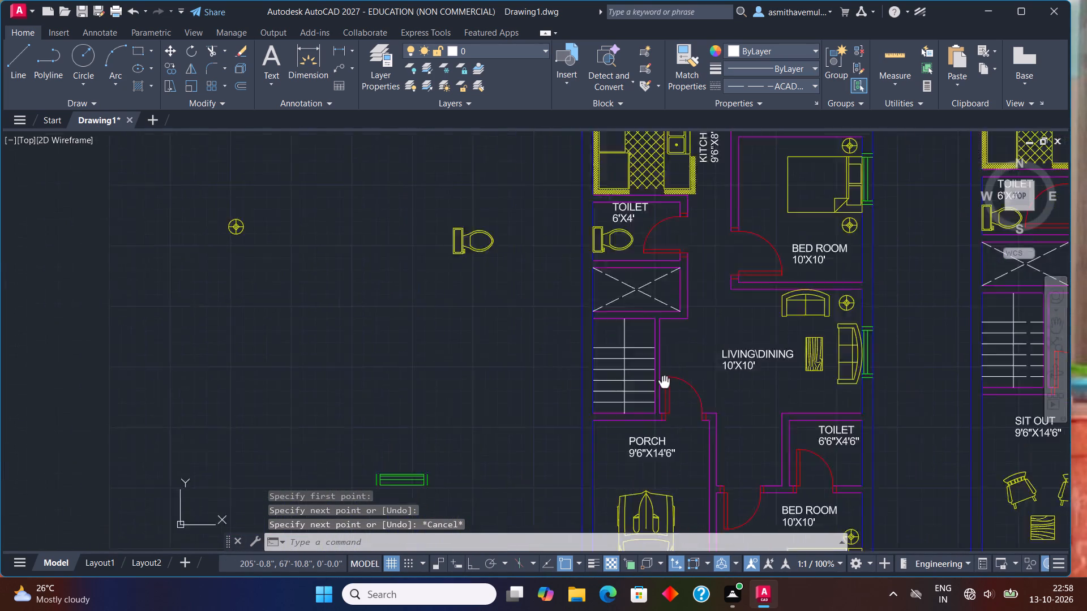
middle_drag(679, 380, 724, 373)
scroll(724, 373, up, 2)
key(t)
key(r)
text(IM)
key(Return)
drag(700, 382, 704, 343)
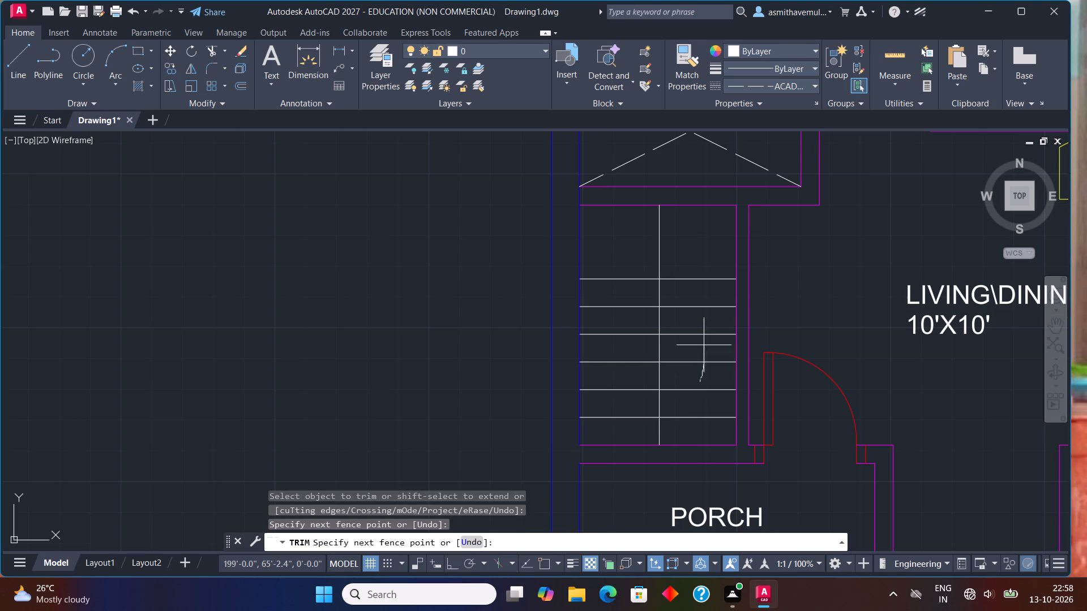
drag(704, 343, 696, 258)
drag(696, 285, 696, 429)
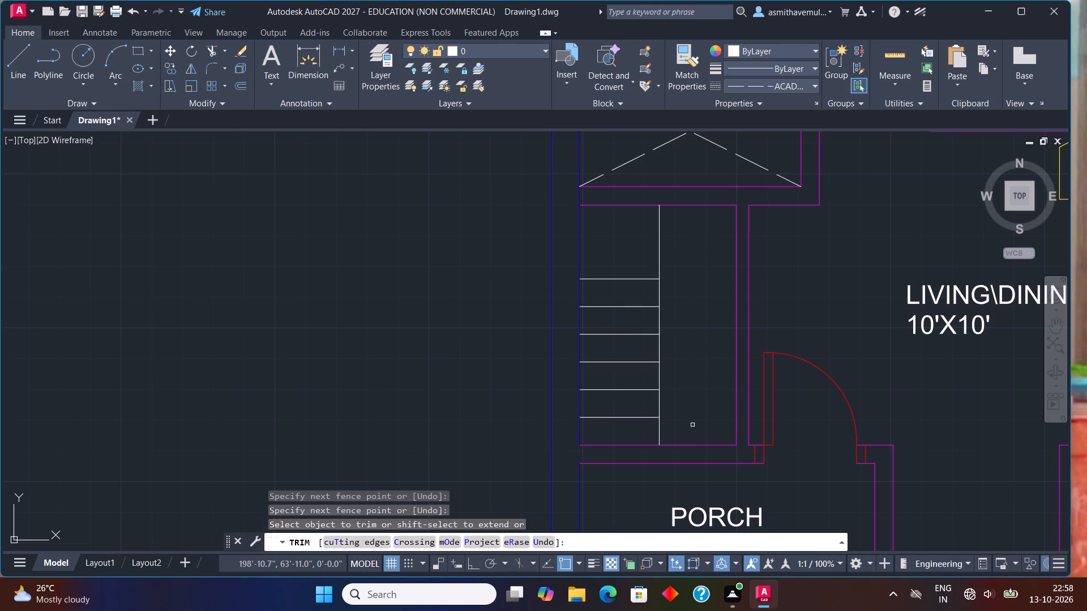
key(Escape)
Draw dashed right-hand halves for the lowest three treads of the first plan's staircase, from the centre line to the stair wall.
key(l)
key(Return)
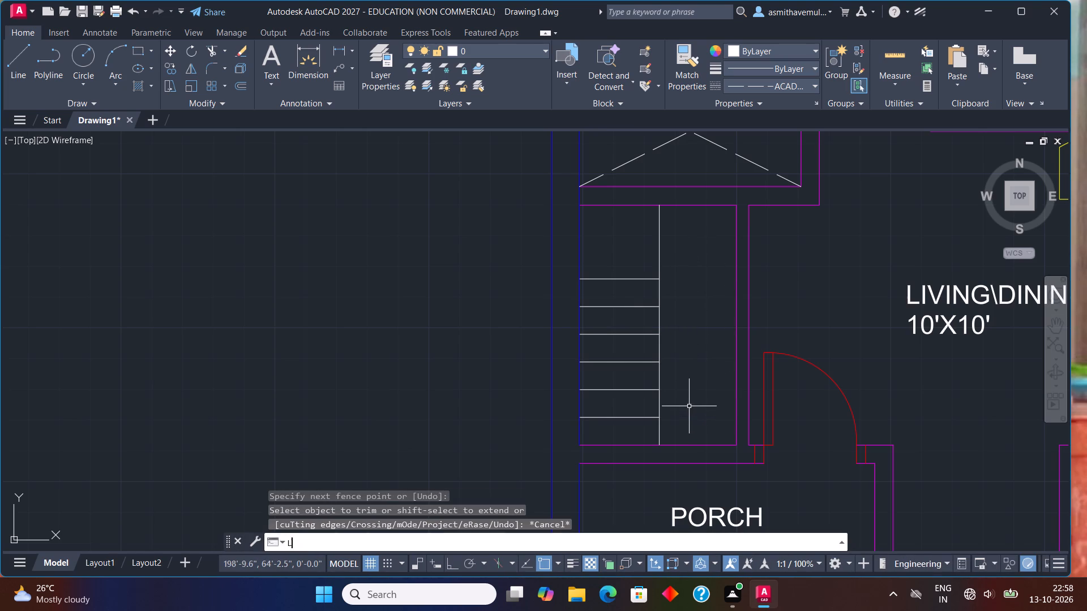
click(660, 416)
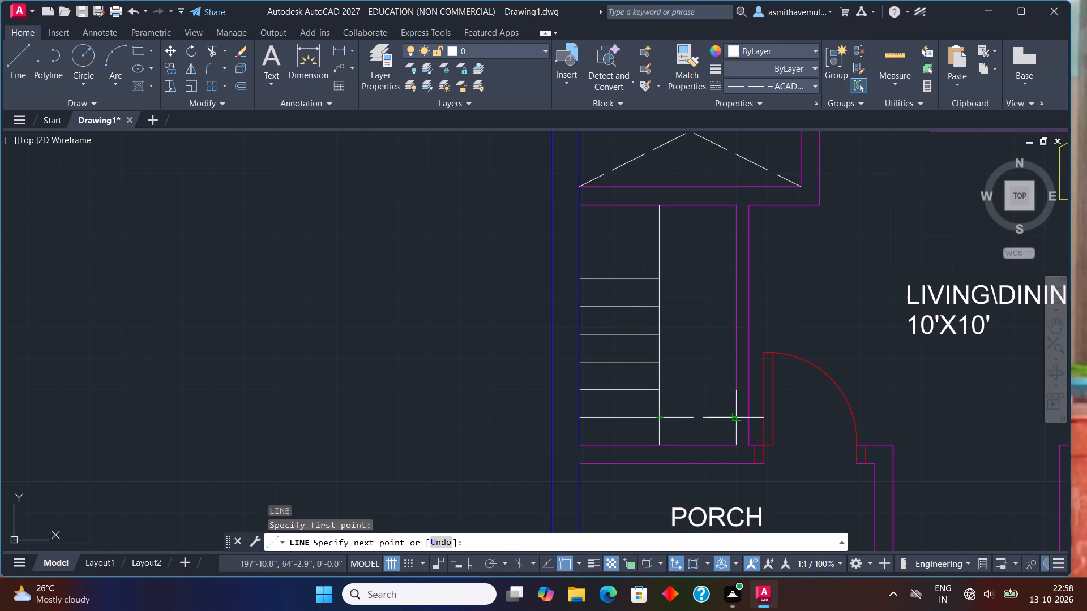
click(732, 418)
key(space)
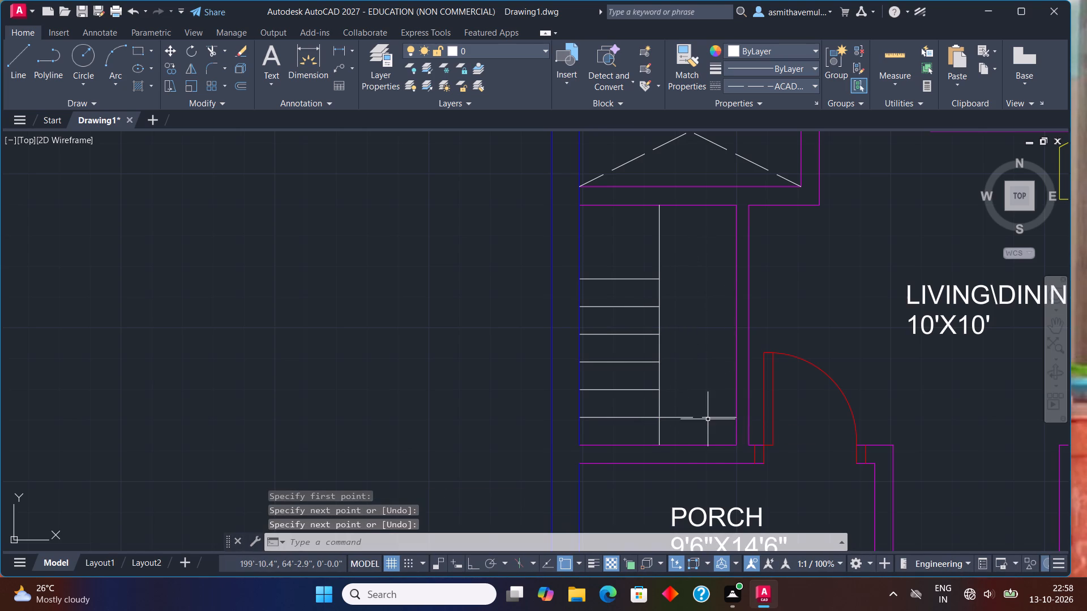
key(space)
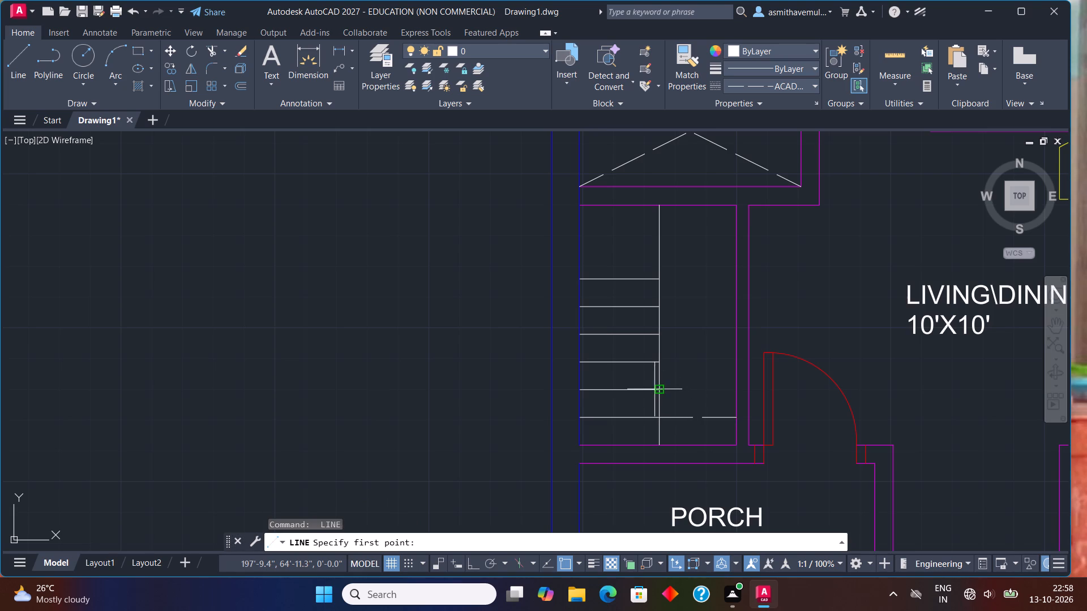
click(657, 391)
click(735, 390)
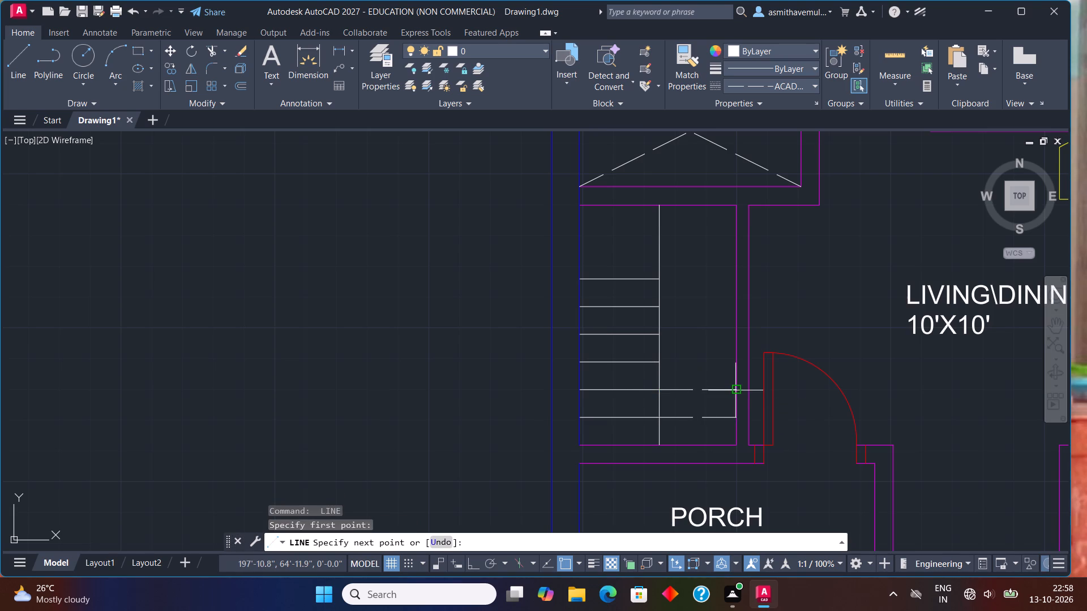
key(space)
key(space)
click(657, 365)
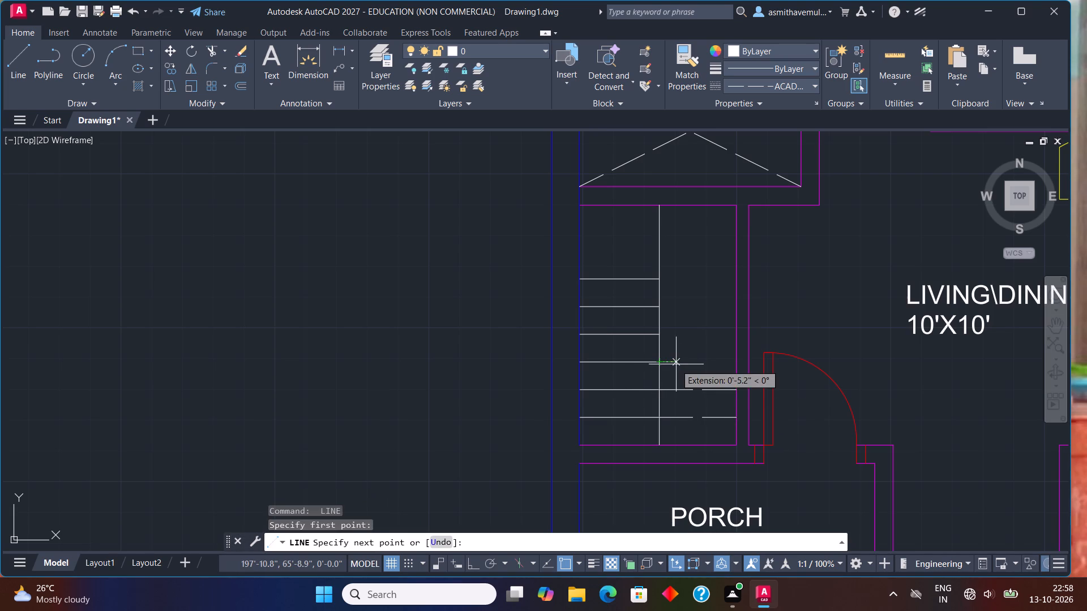
click(735, 364)
key(space)
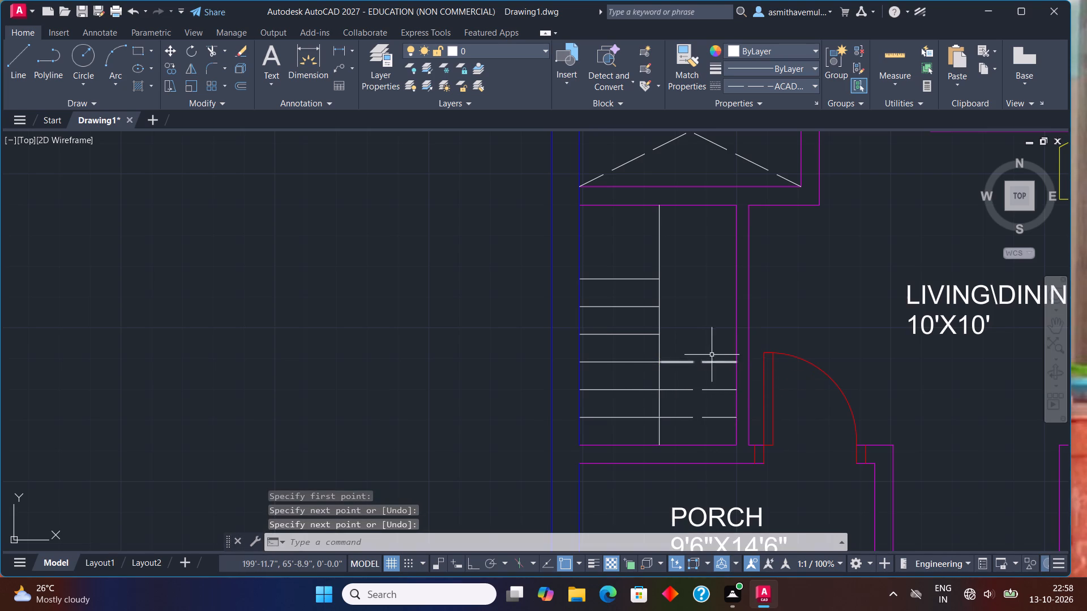
Draw dashed right-hand halves for the upper three treads of the first plan's staircase, from the centre line to the stair wall.
key(space)
click(657, 333)
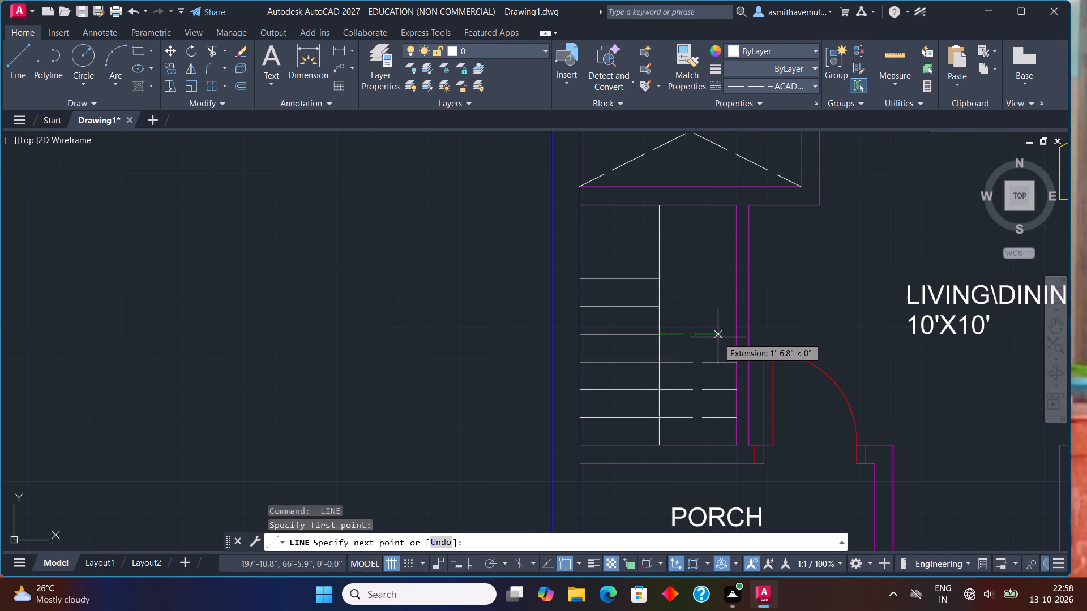
click(735, 334)
key(space)
key(space)
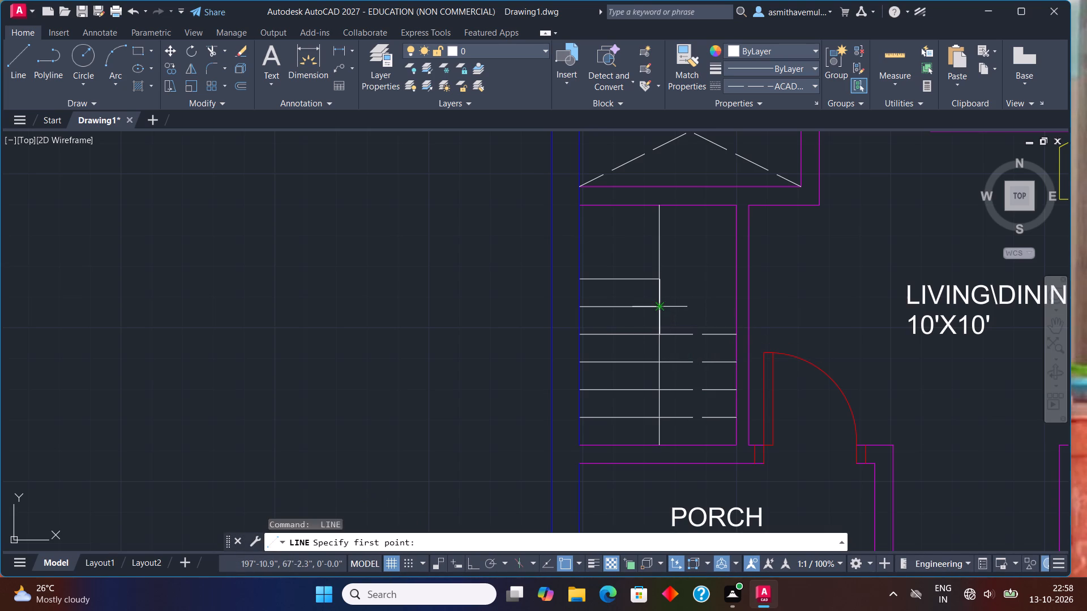
click(660, 308)
click(739, 308)
key(space)
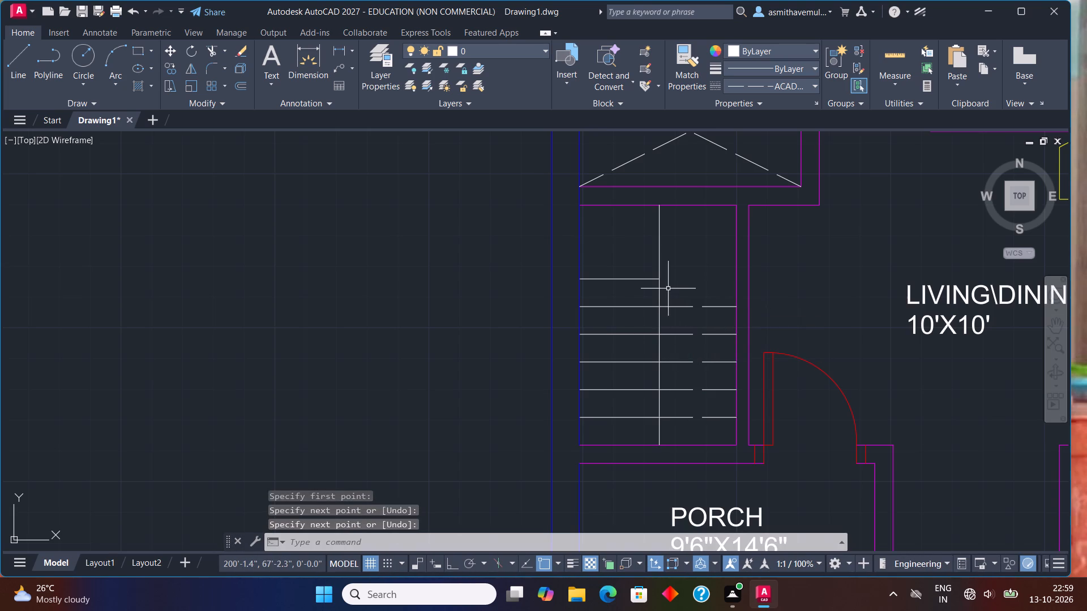
key(space)
click(657, 279)
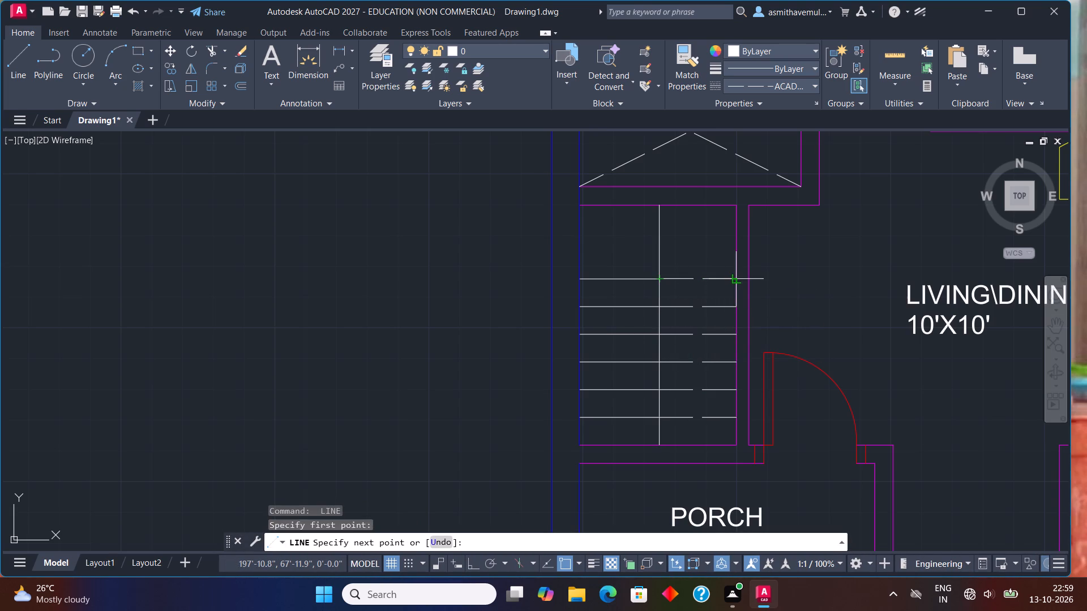
click(739, 279)
key(space)
scroll(747, 320, down, 3)
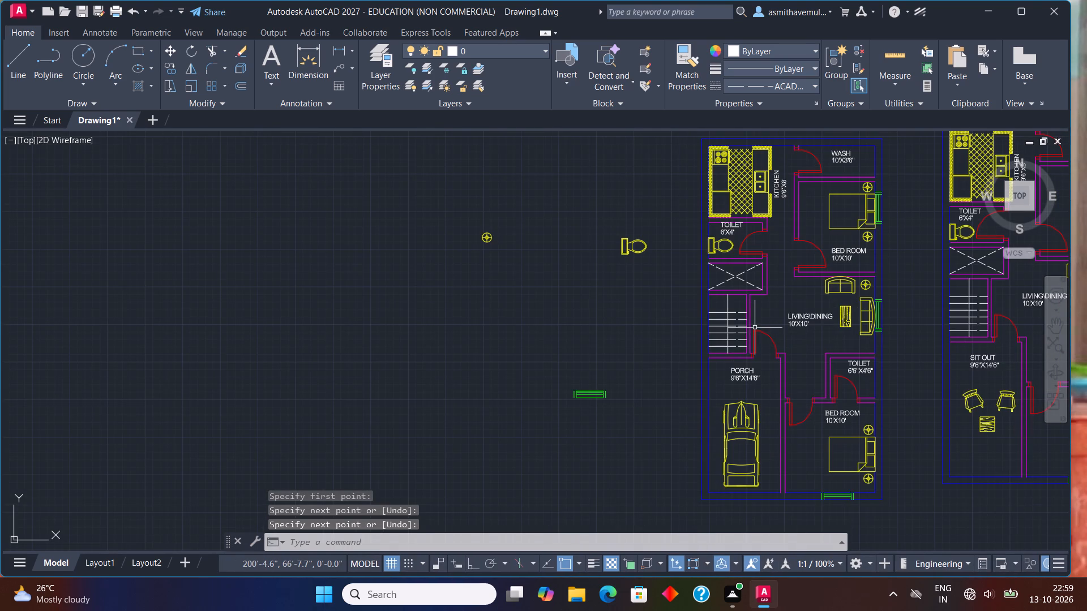
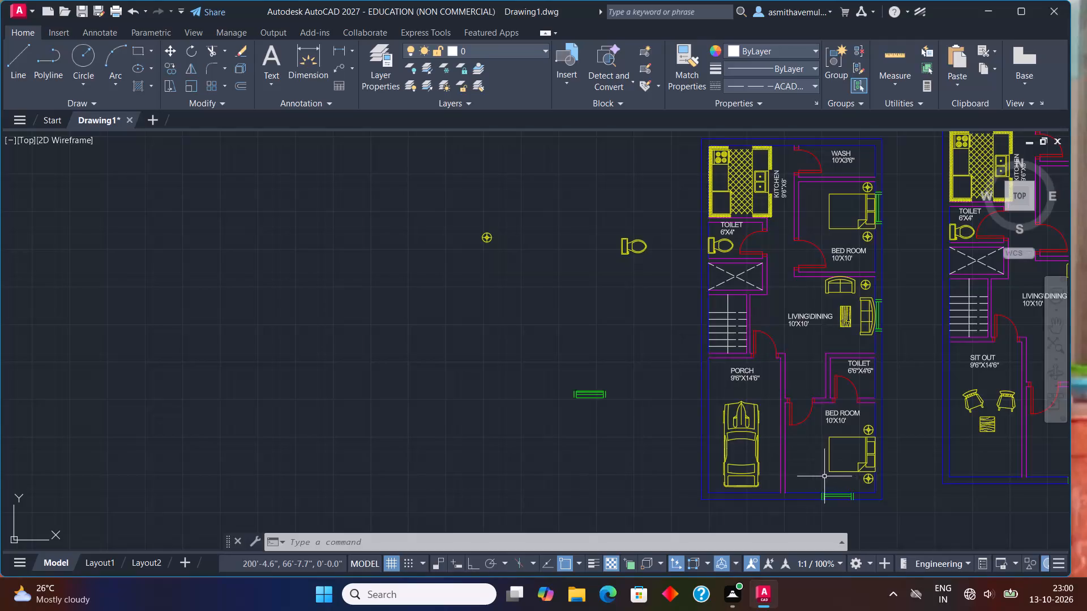
Extend the PORCH's inner left wall line and the partition's porch-side line to the outer front wall line in the first plan.
scroll(823, 476, down, 1)
middle_drag(818, 474, 756, 418)
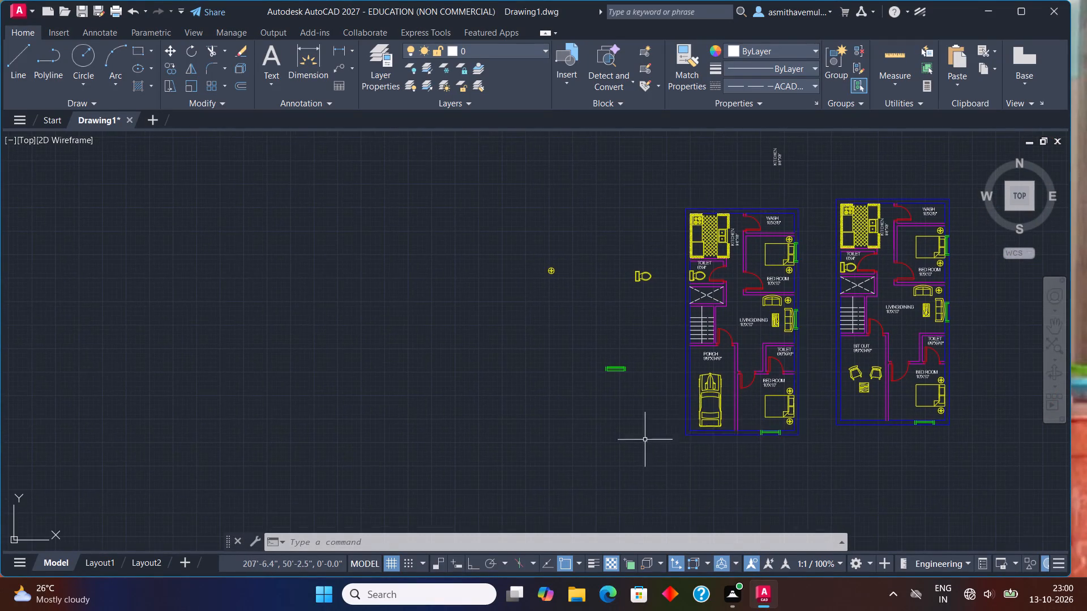
scroll(645, 439, up, 1)
text(EX)
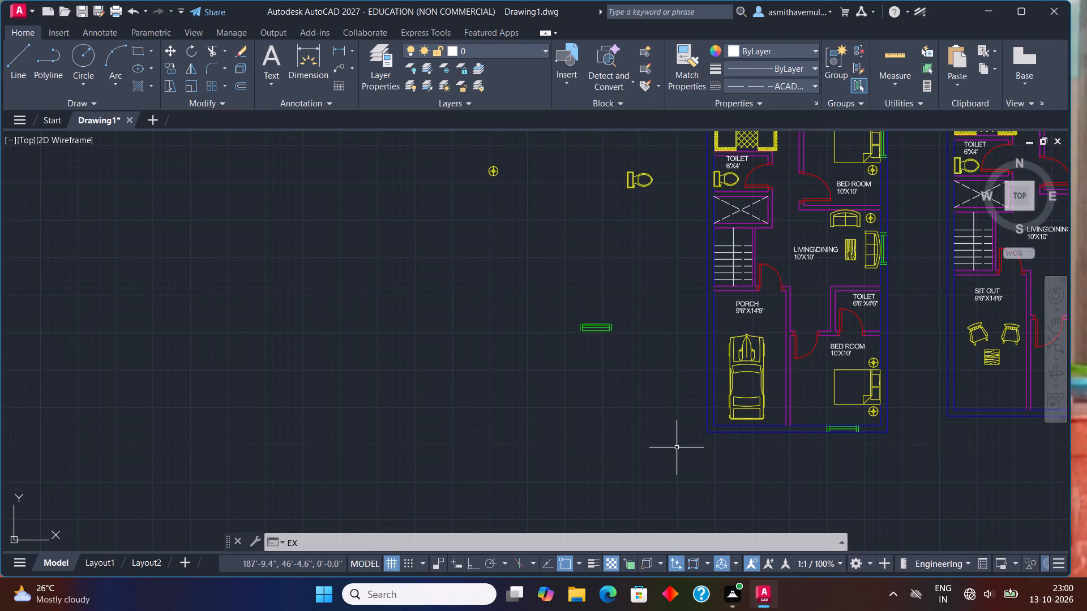
text(TEND)
key(Return)
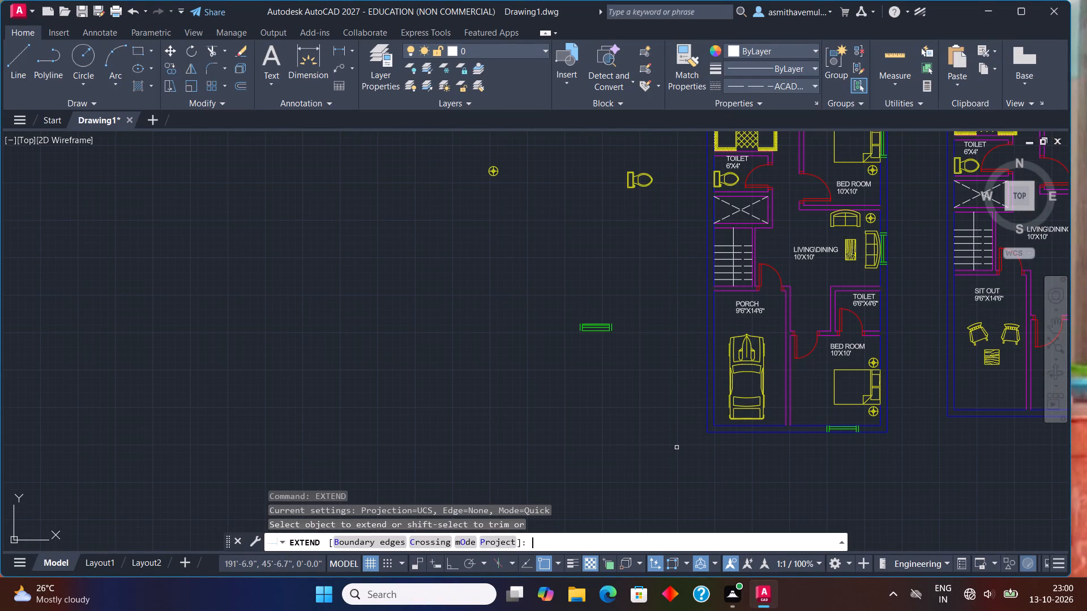
scroll(699, 425, up, 1)
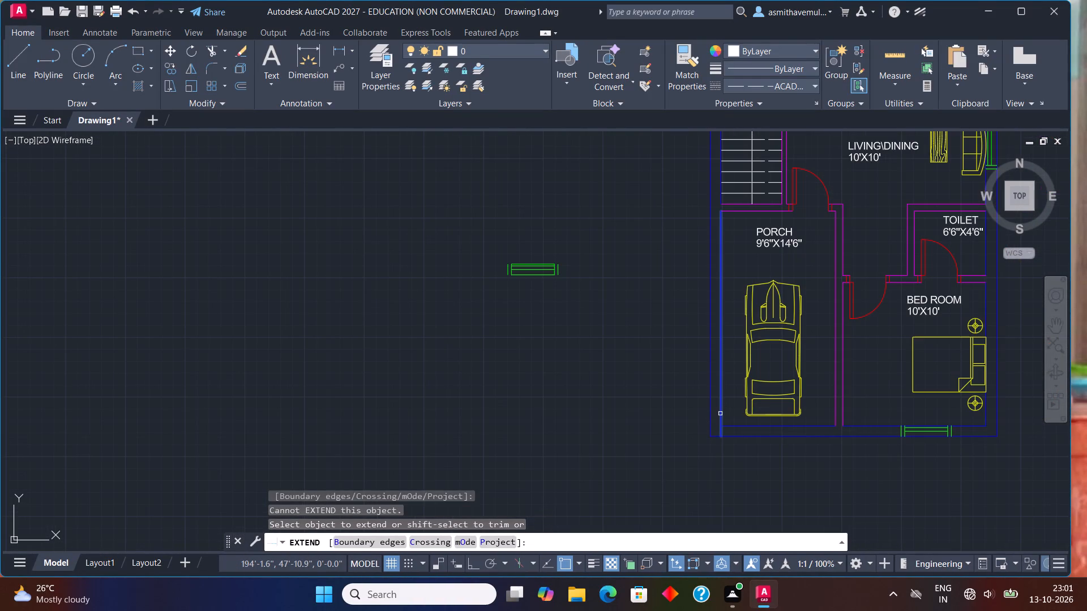
click(721, 412)
click(837, 415)
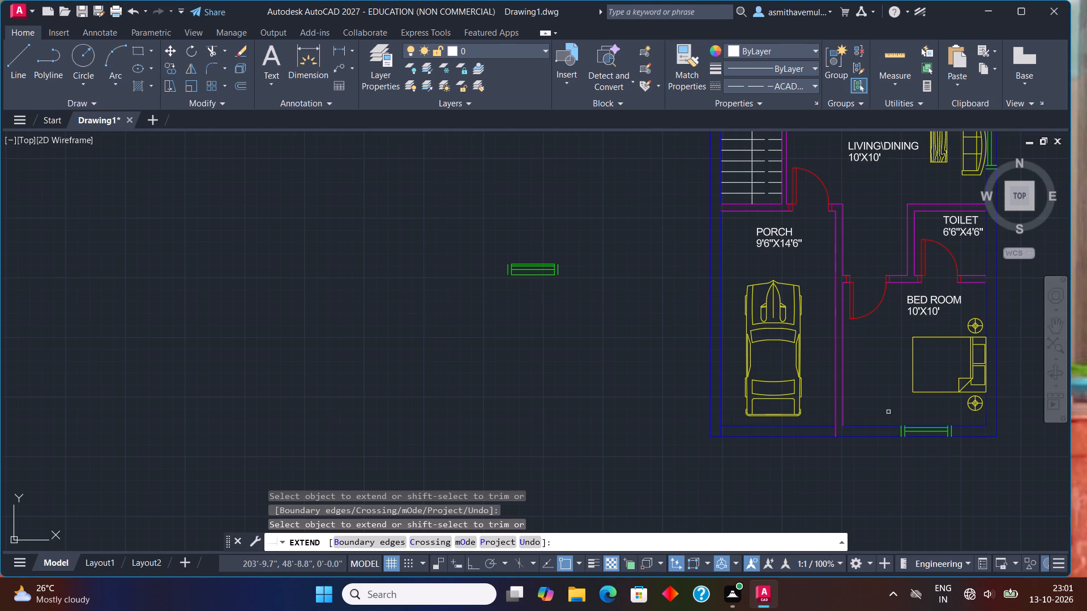
Extend the SIT OUT's inner left wall line and the partition's near-side line to the outer front wall line in the second plan.
scroll(889, 411, down, 1)
middle_drag(922, 397, 717, 371)
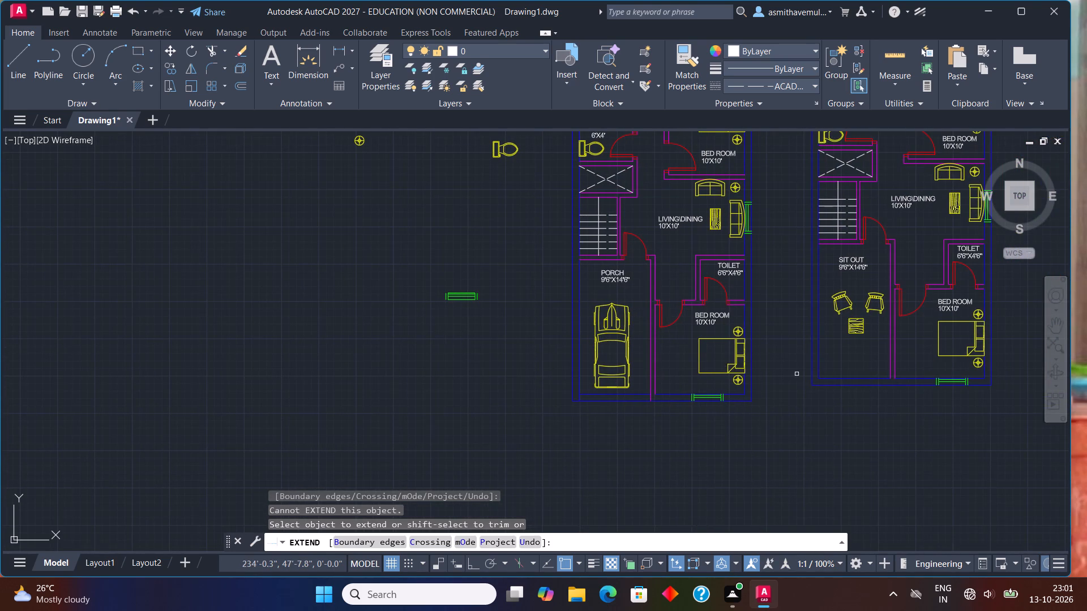
scroll(905, 384, up, 1)
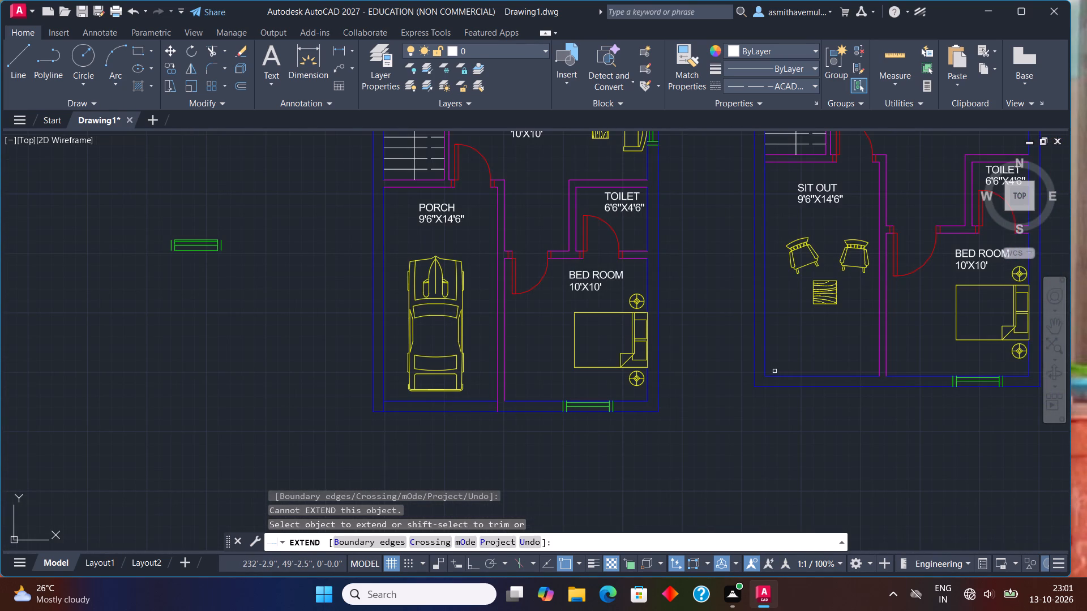
click(765, 369)
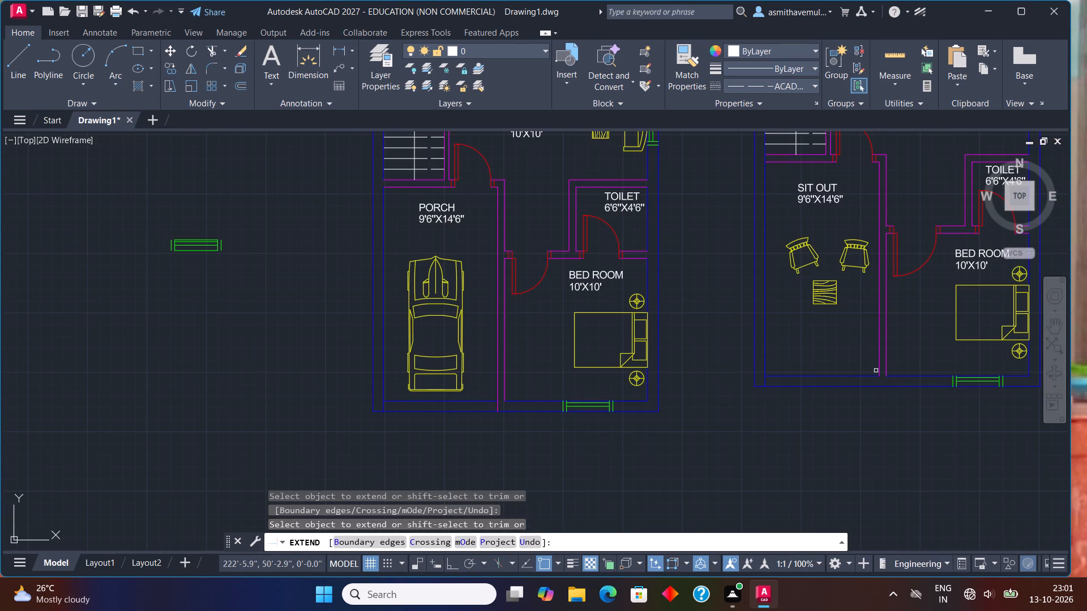
click(881, 369)
key(Escape)
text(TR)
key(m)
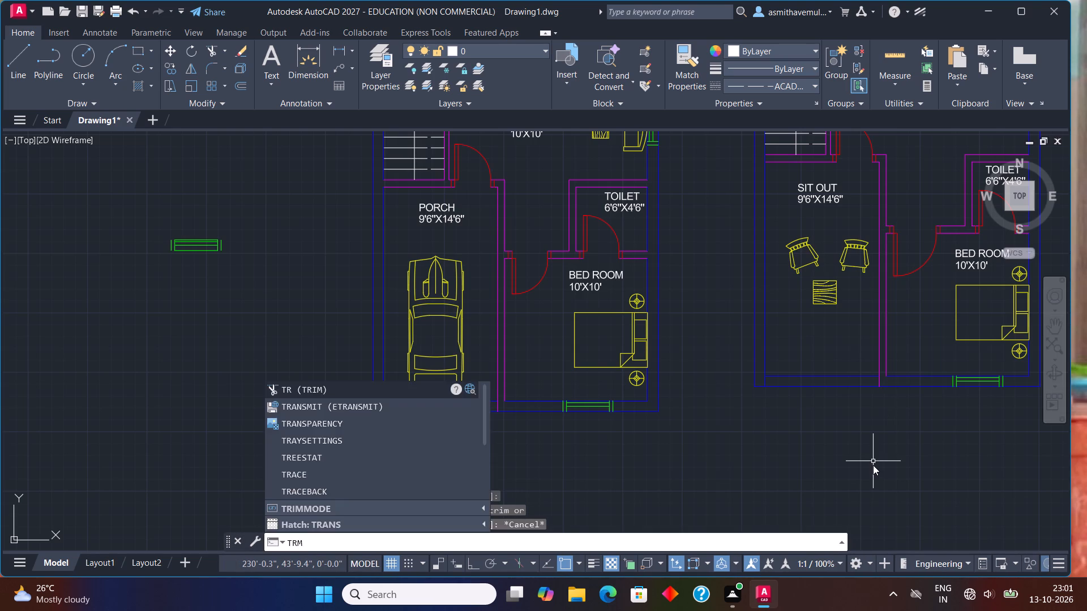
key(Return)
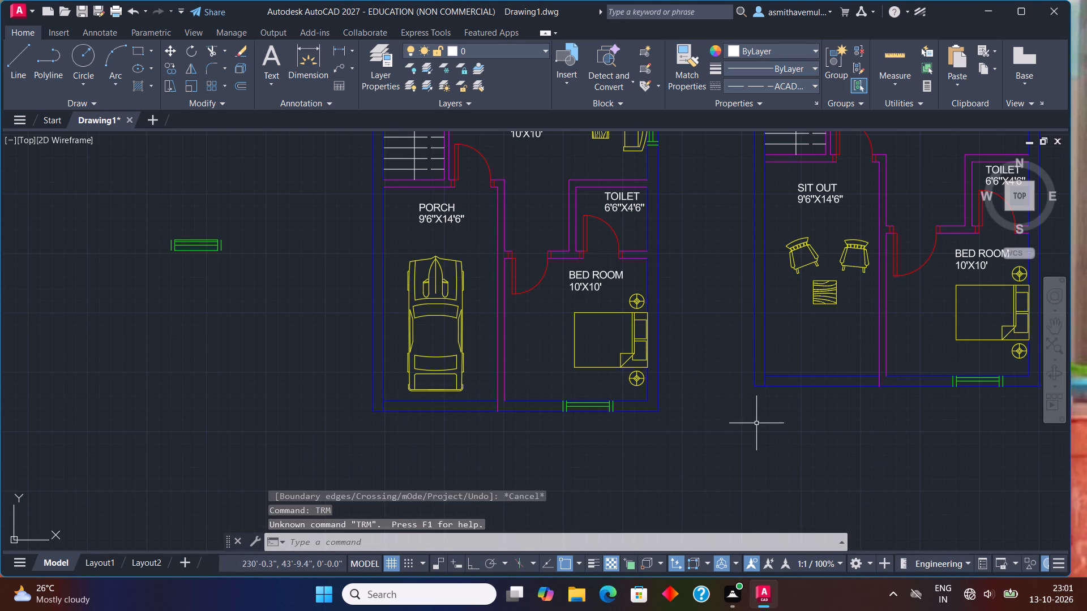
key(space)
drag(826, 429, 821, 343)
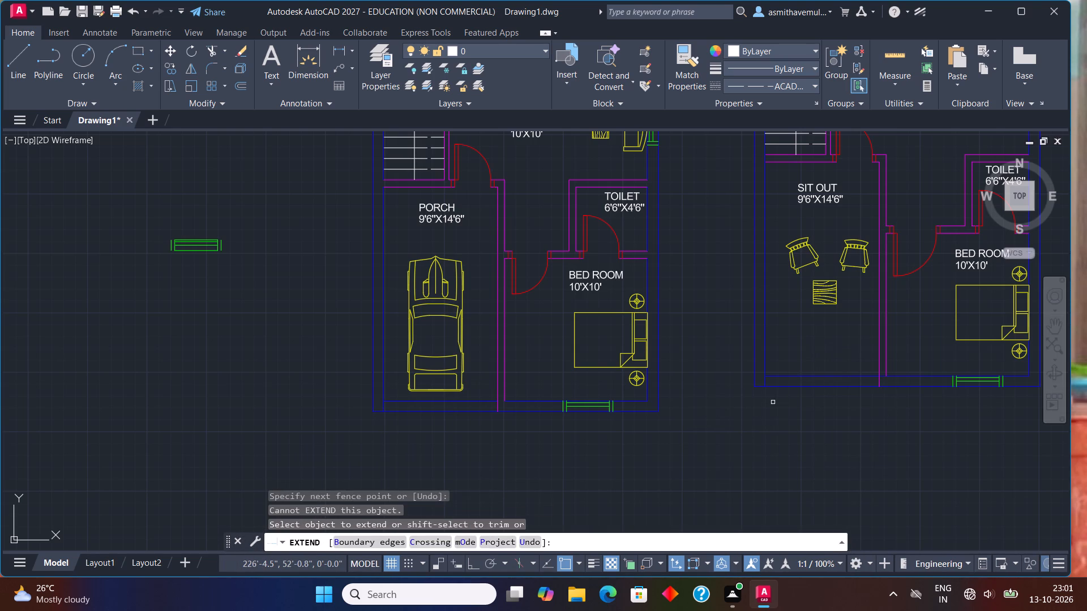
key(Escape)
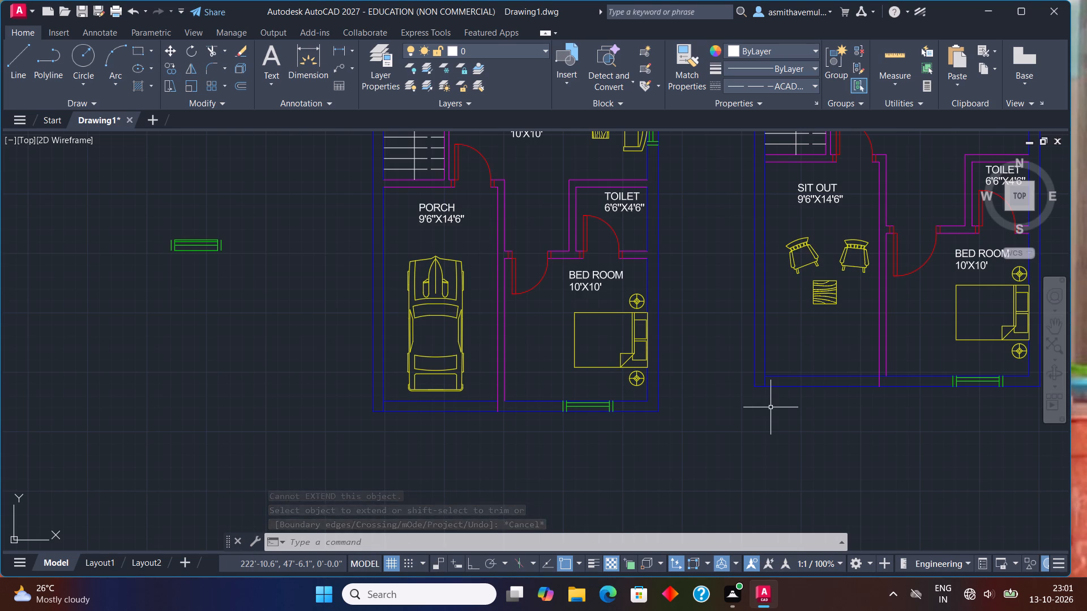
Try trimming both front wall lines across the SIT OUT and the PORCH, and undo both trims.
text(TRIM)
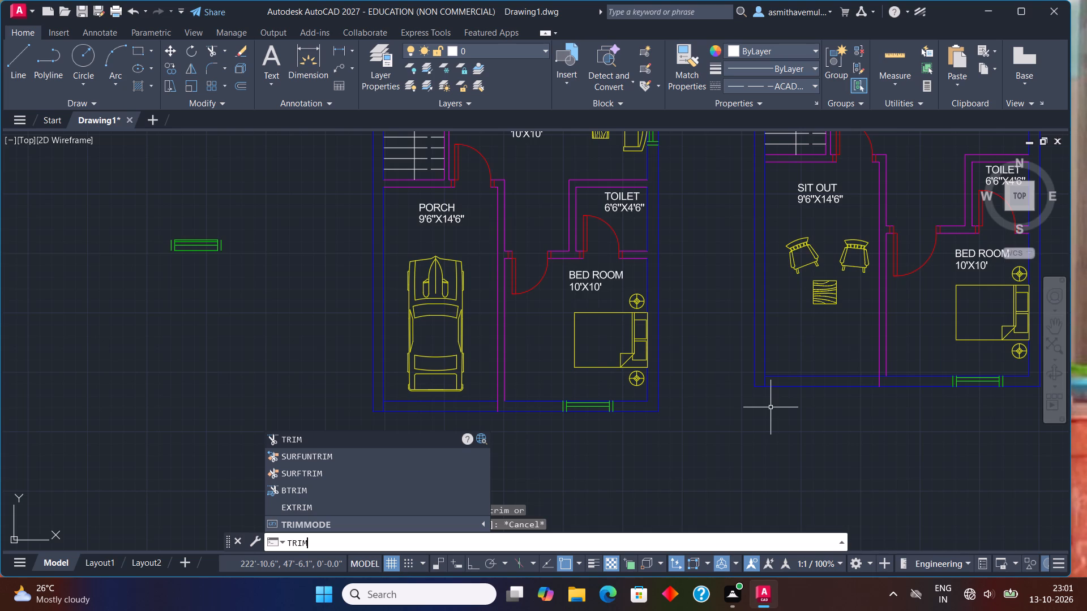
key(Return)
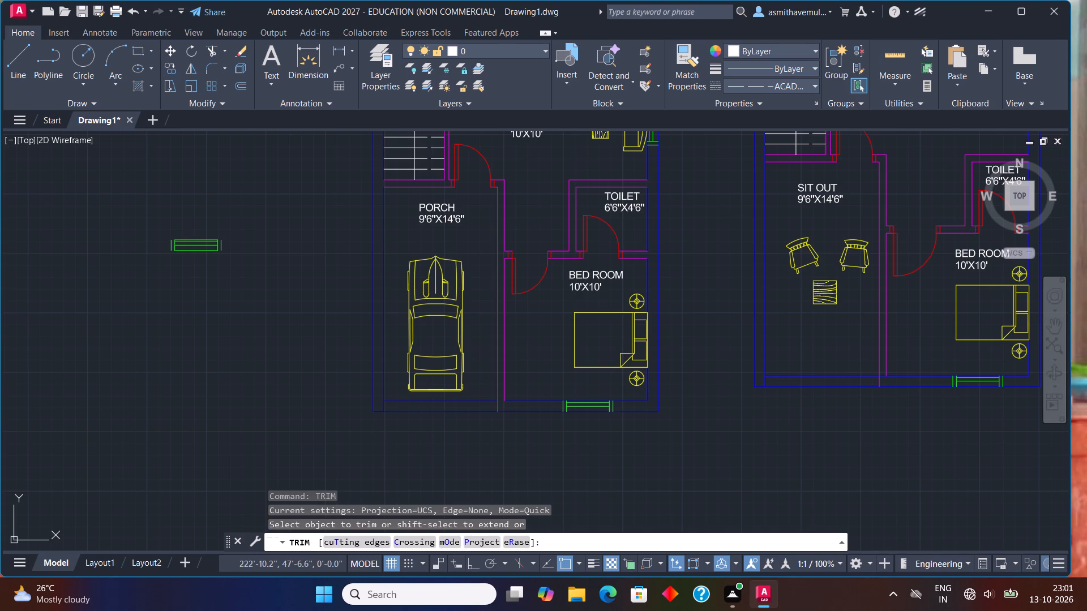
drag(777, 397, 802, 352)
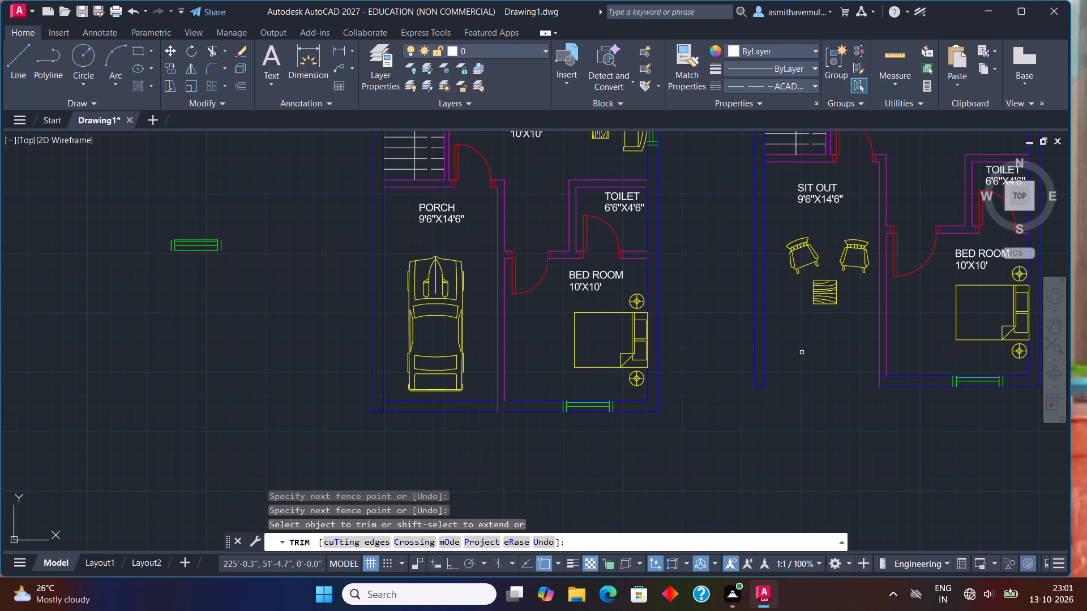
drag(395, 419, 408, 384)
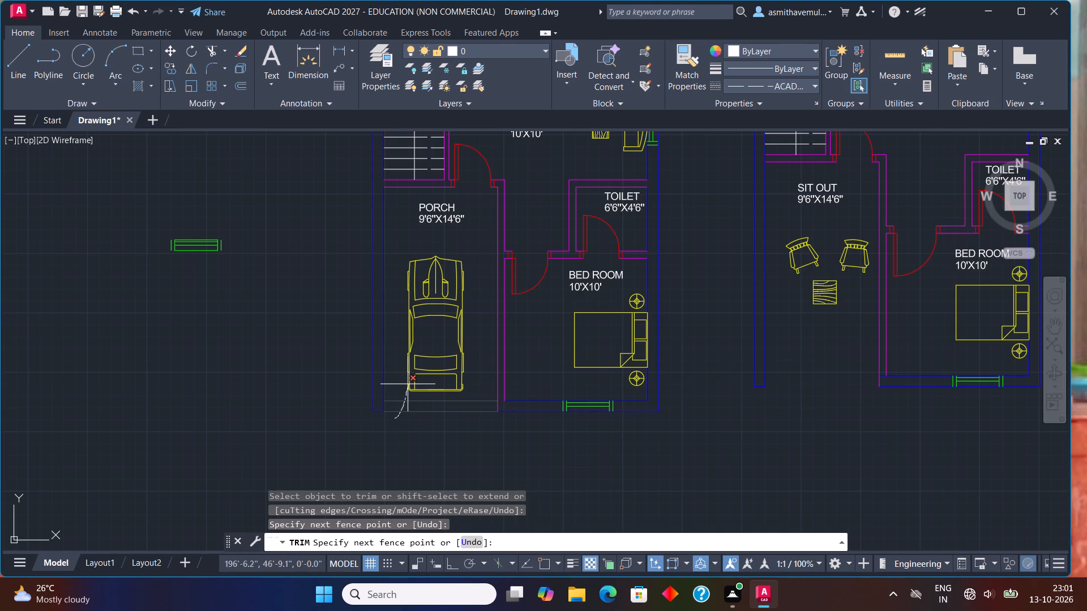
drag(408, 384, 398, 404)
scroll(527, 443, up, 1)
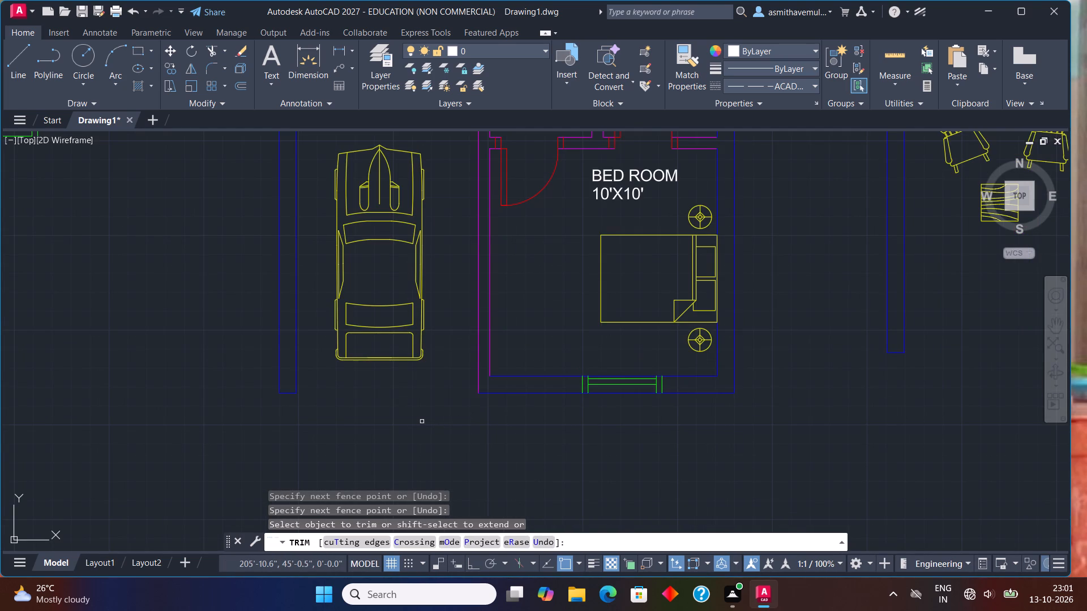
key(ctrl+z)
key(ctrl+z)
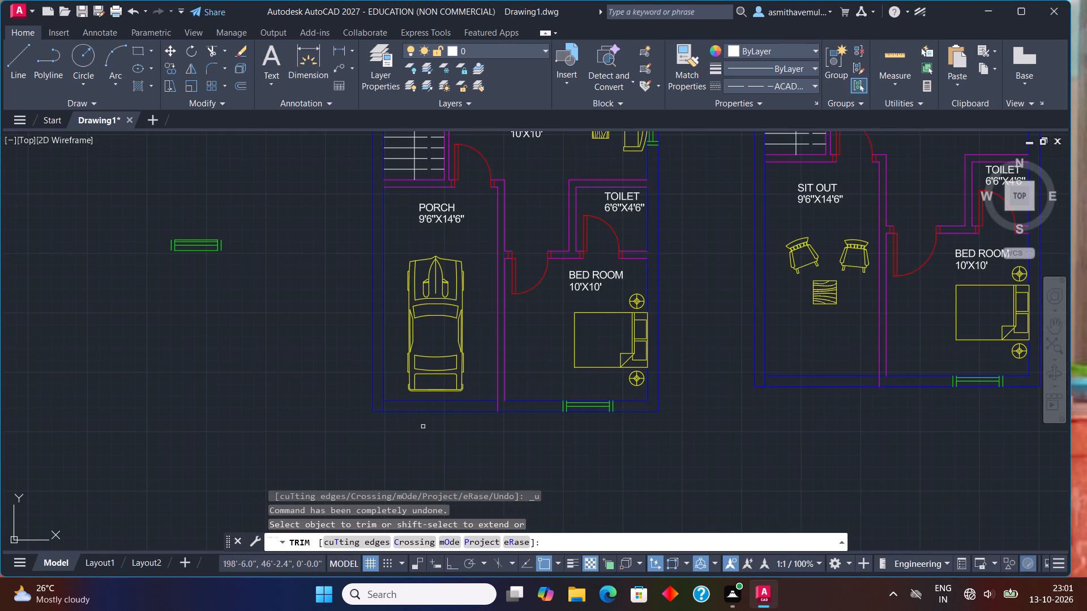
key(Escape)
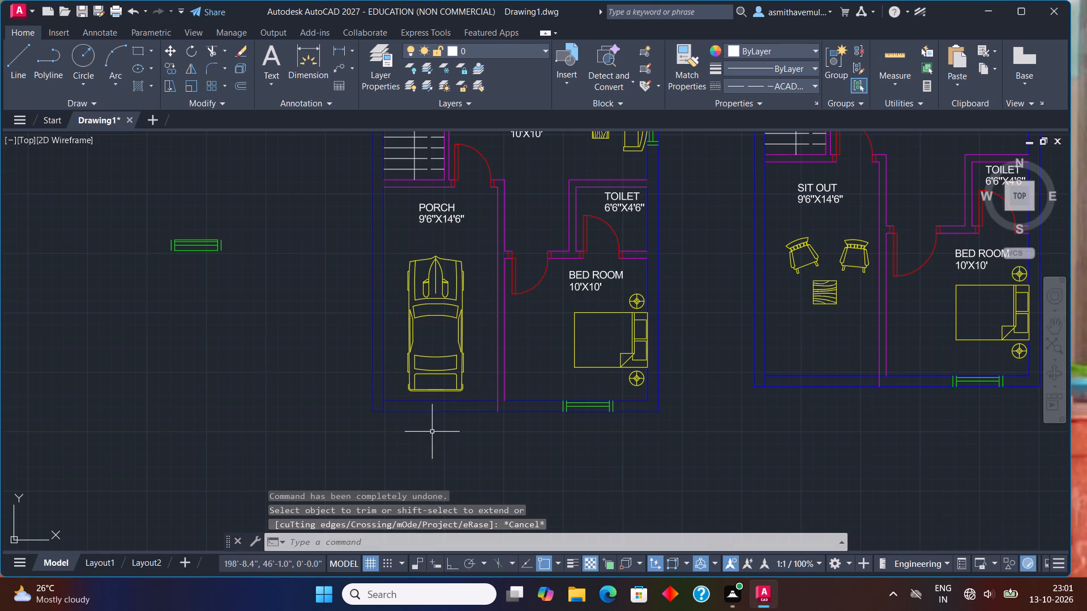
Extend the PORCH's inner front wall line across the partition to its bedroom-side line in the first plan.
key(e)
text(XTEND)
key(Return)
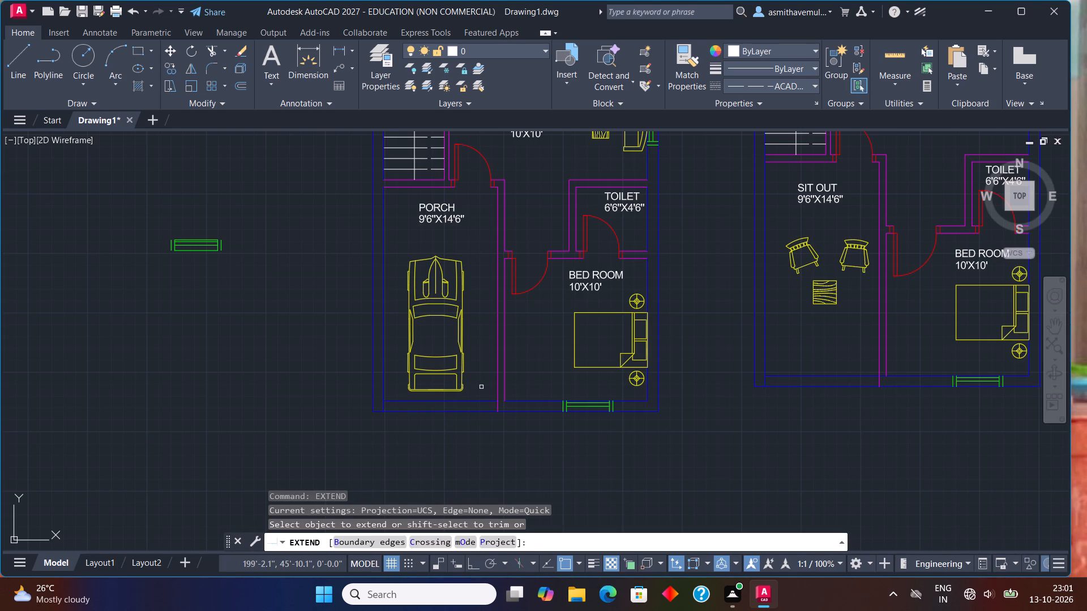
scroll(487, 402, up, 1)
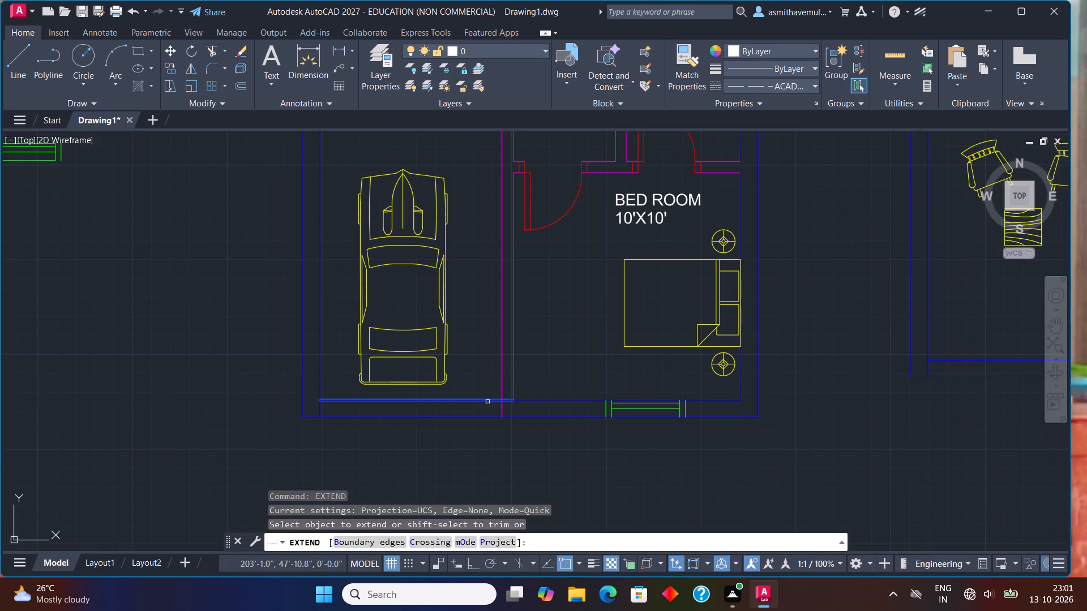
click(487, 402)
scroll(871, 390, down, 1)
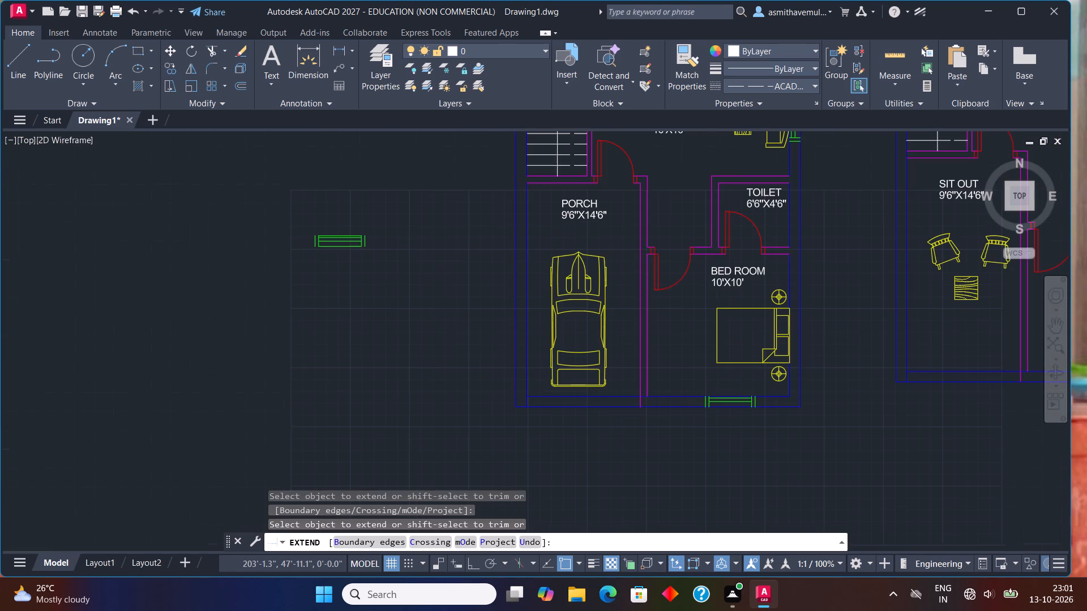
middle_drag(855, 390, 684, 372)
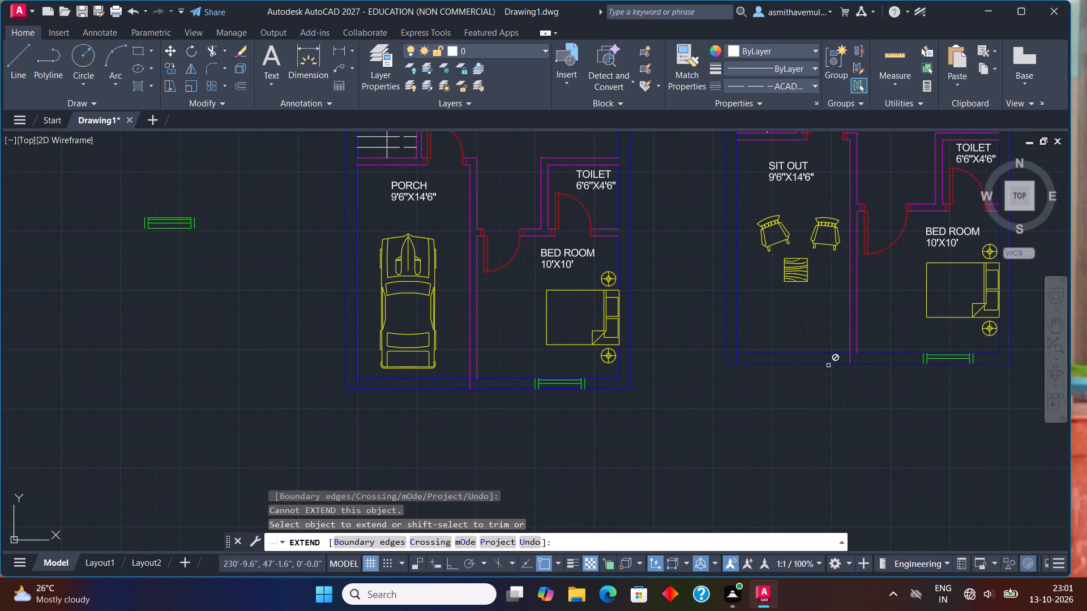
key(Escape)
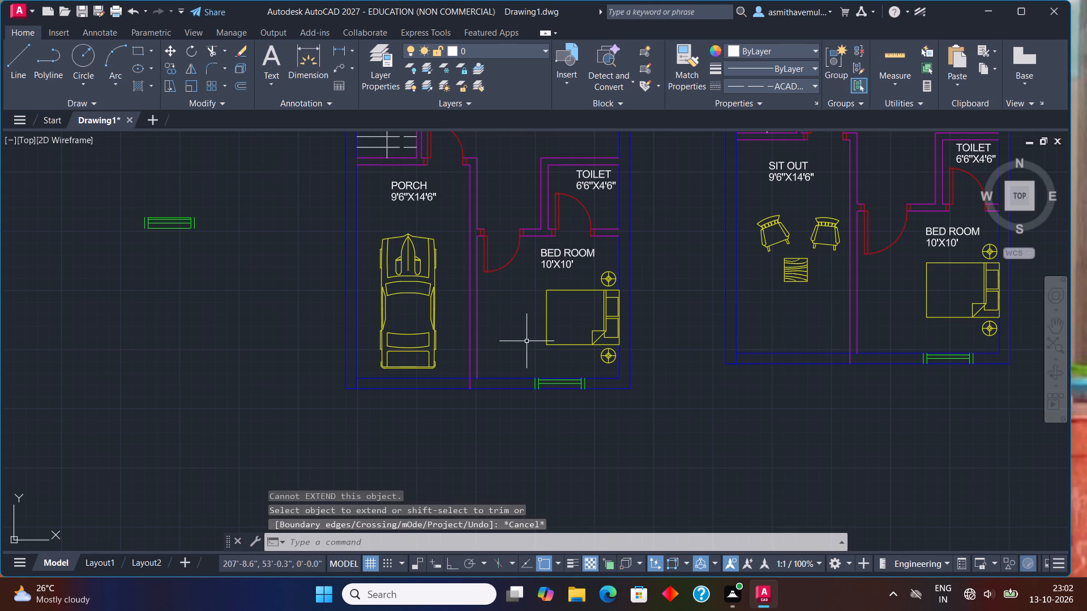
Trim the inner and outer front wall lines across the PORCH and the SIT OUT to leave both fronts open.
text(TRI)
key(m)
key(Return)
drag(458, 403, 456, 372)
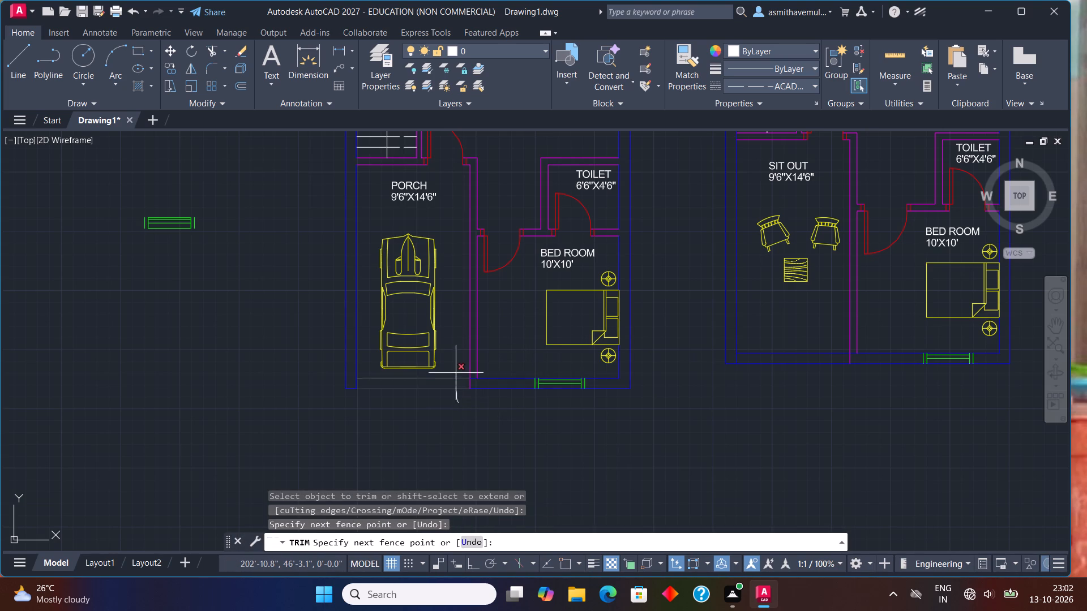
drag(456, 372, 456, 363)
drag(778, 372, 791, 333)
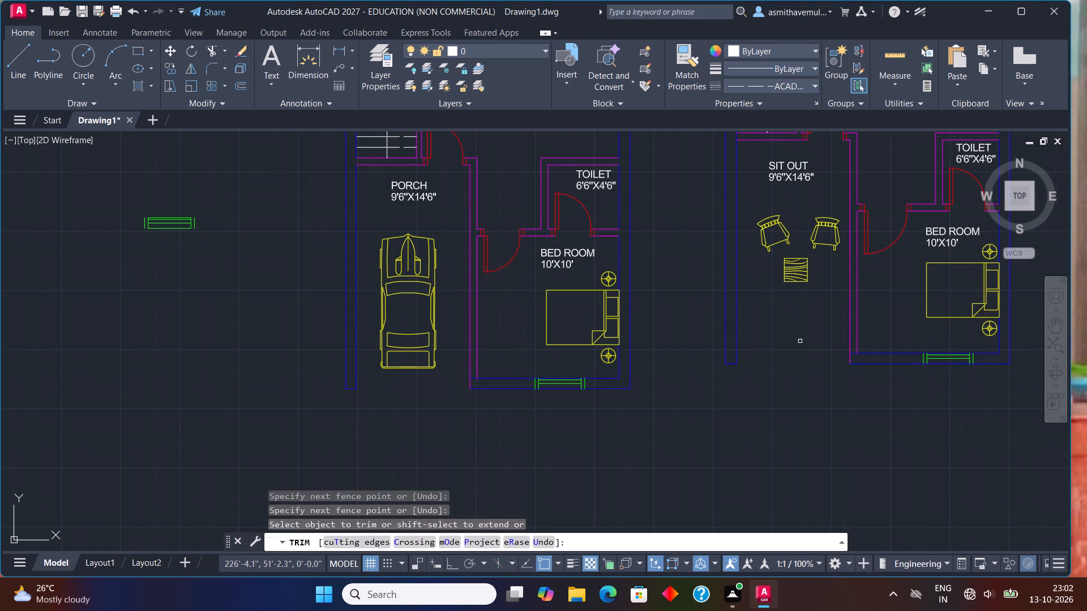
Trim the short piece of inner front wall line between the two partition lines in the second plan and the first plan.
scroll(852, 372, up, 2)
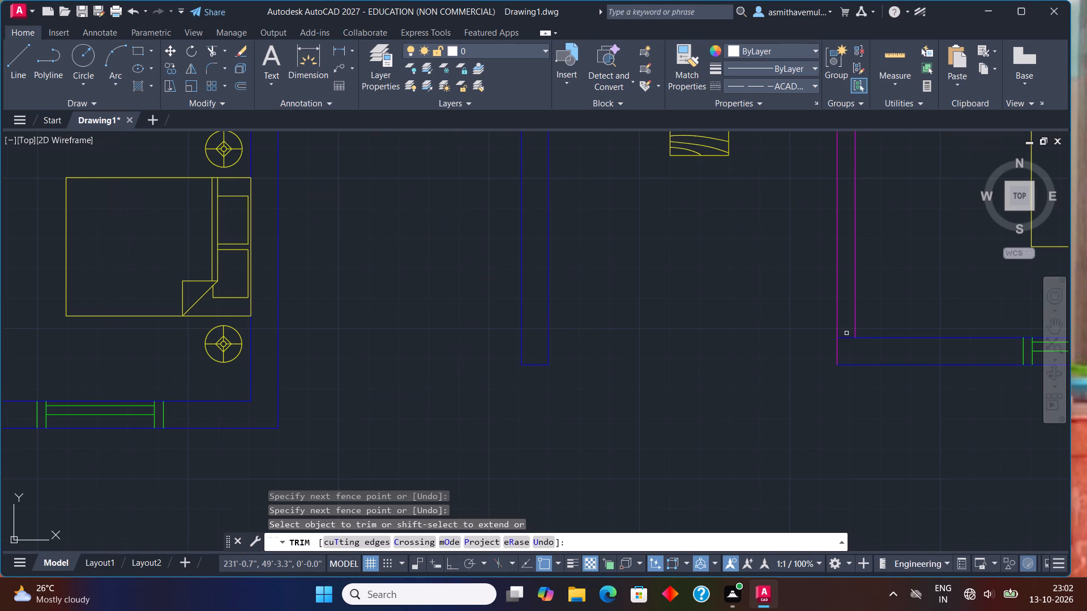
click(845, 338)
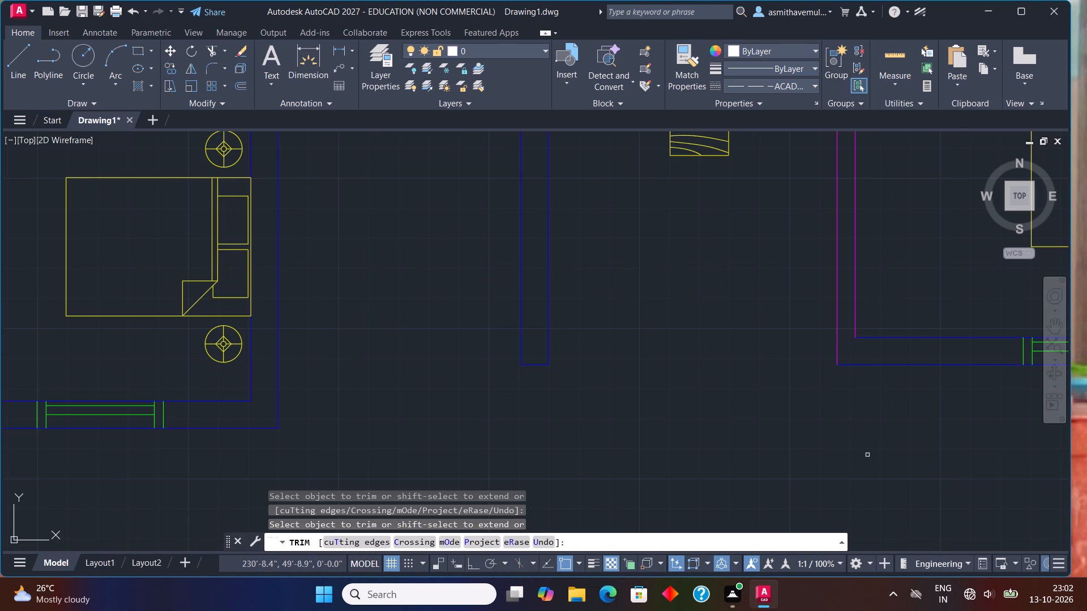
scroll(665, 291, down, 1)
scroll(299, 354, down, 1)
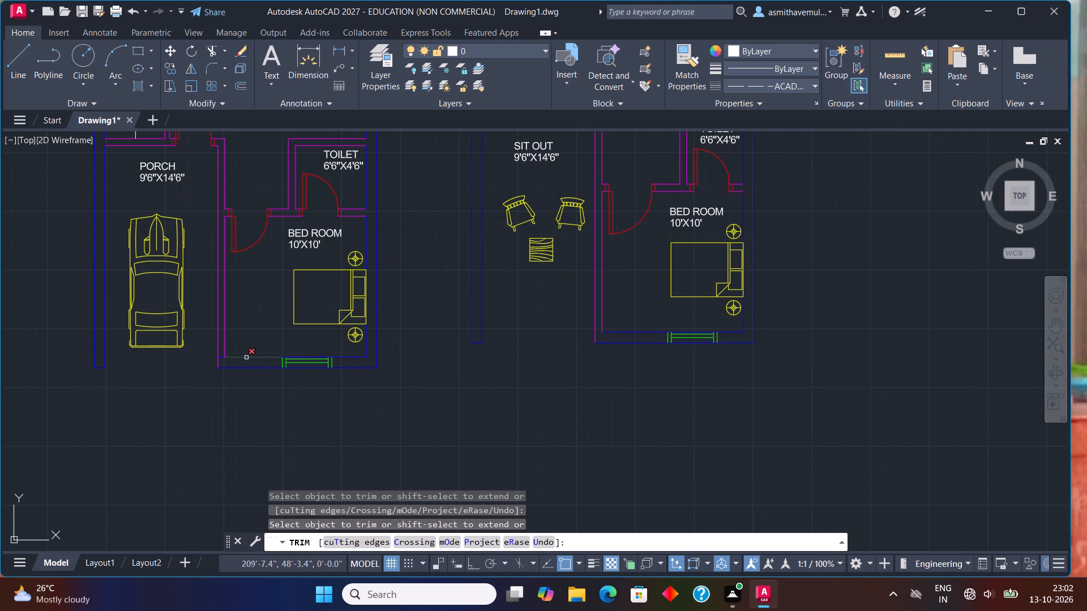
scroll(243, 358, up, 2)
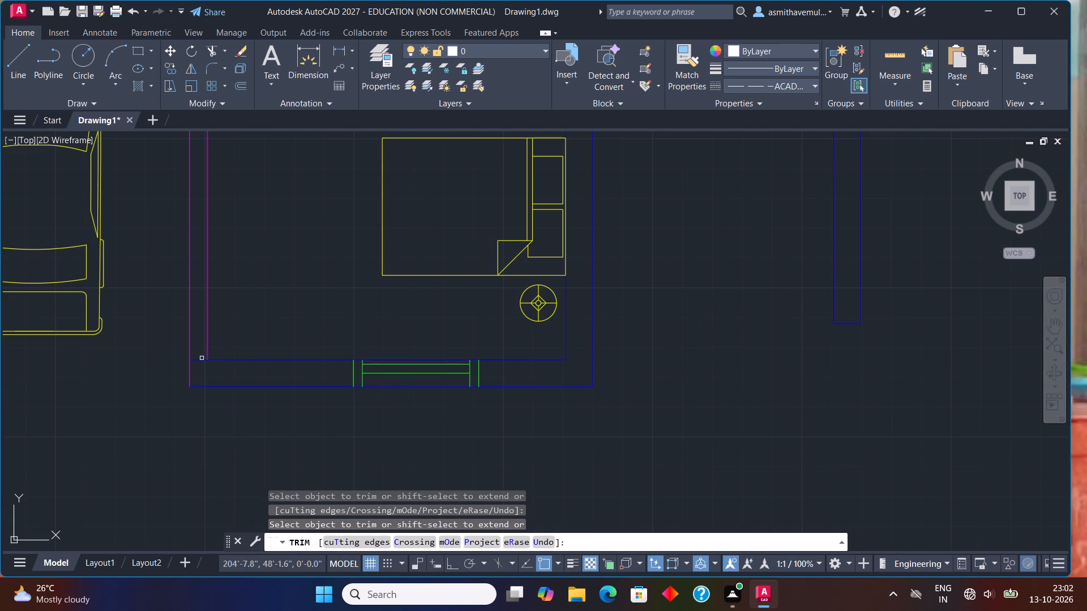
click(202, 358)
scroll(349, 403, down, 2)
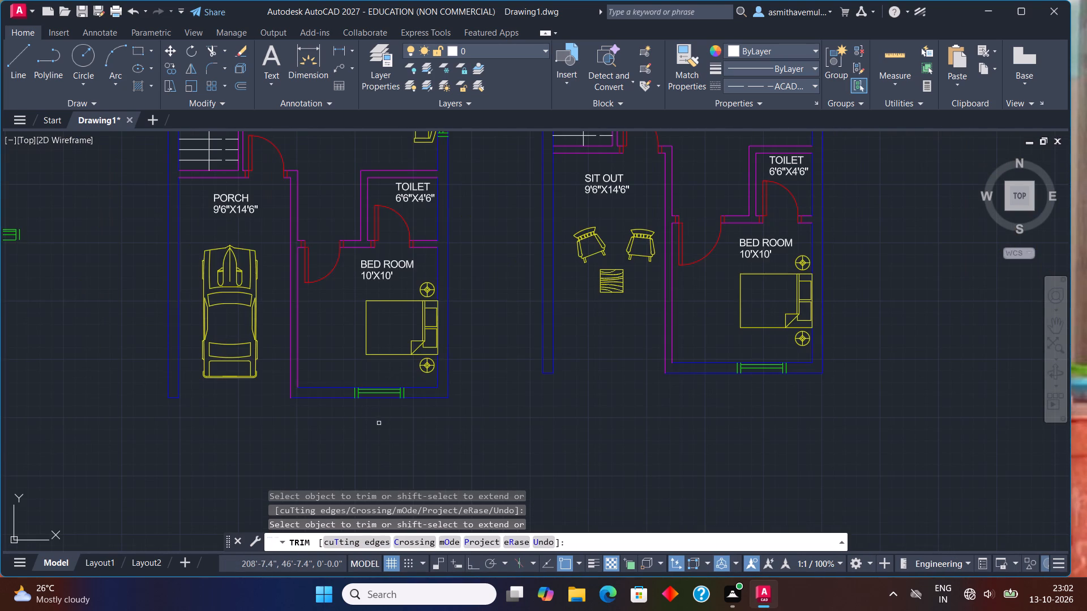
scroll(385, 428, down, 1)
middle_drag(399, 434, 477, 412)
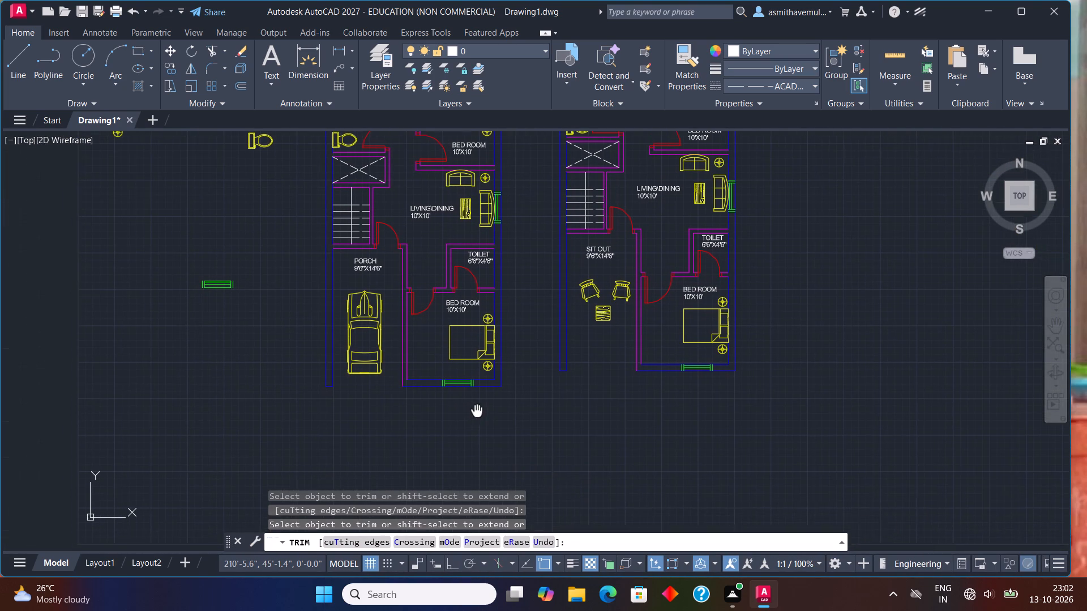
middle_drag(477, 412, 478, 411)
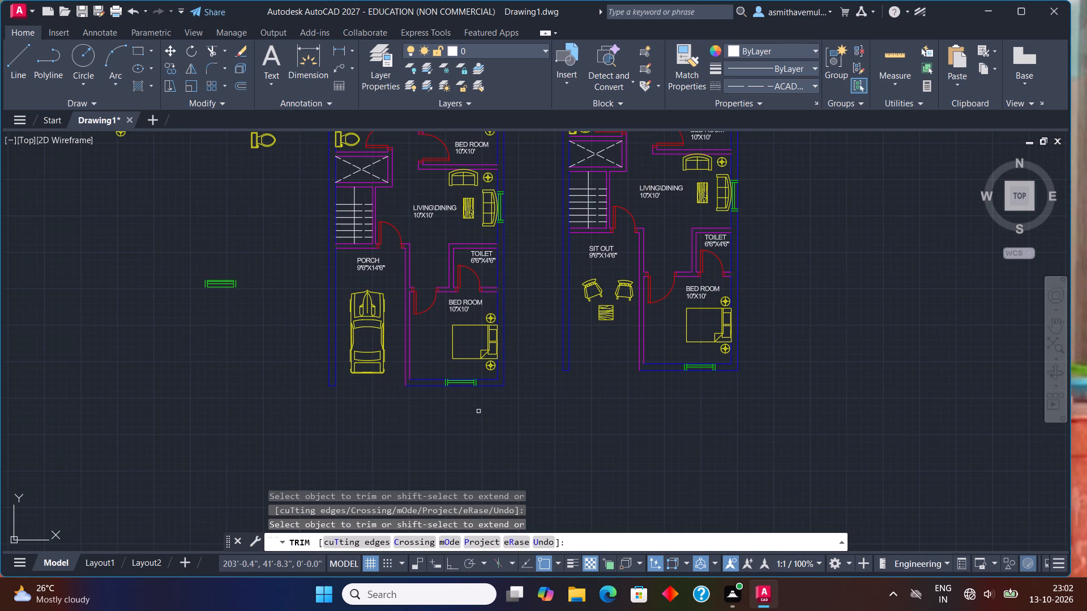
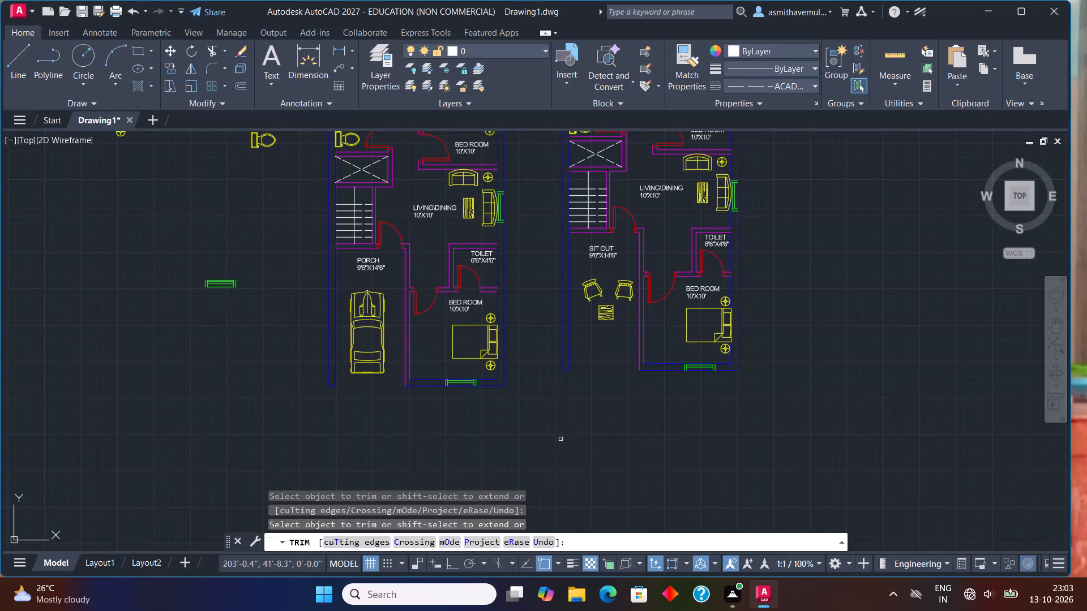
Look over both floor plans, checking the open fronts and the walls around the PORCH, SIT OUT and staircases.
key(Escape)
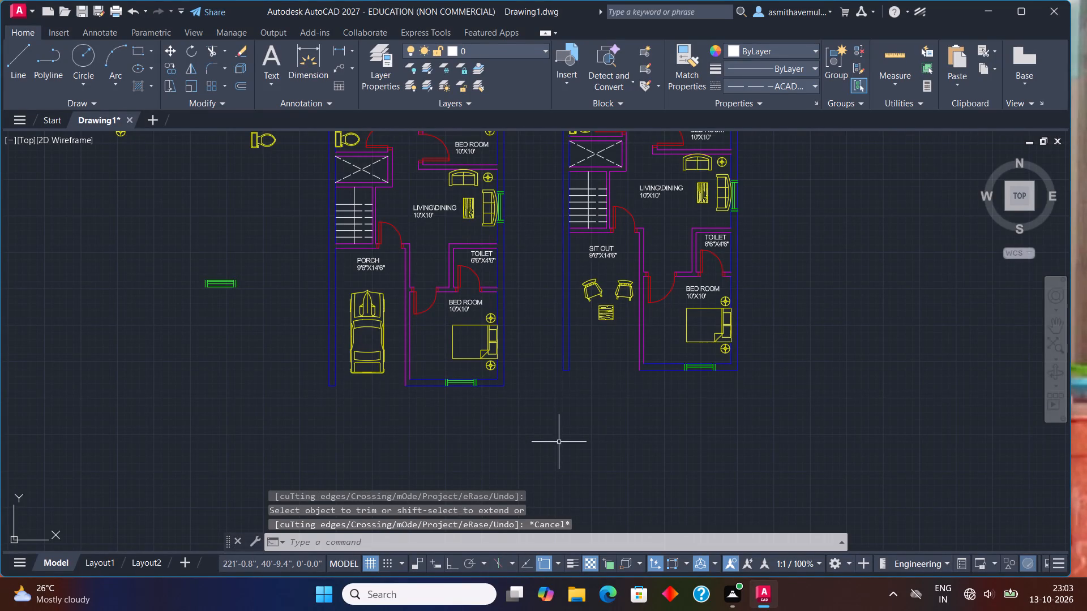
scroll(630, 368, up, 1)
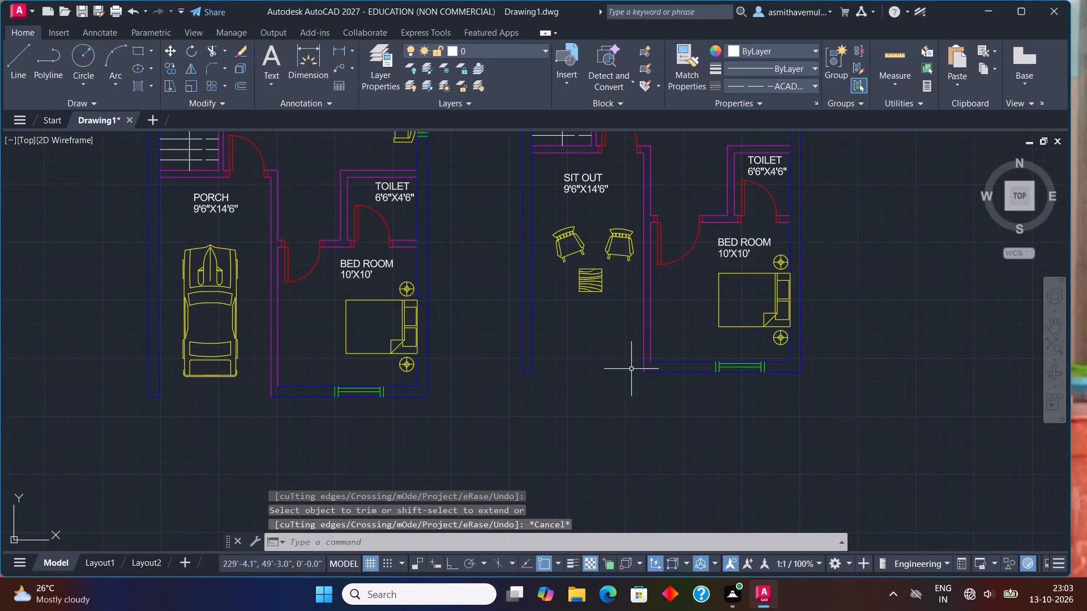
scroll(637, 373, down, 3)
scroll(637, 399, up, 1)
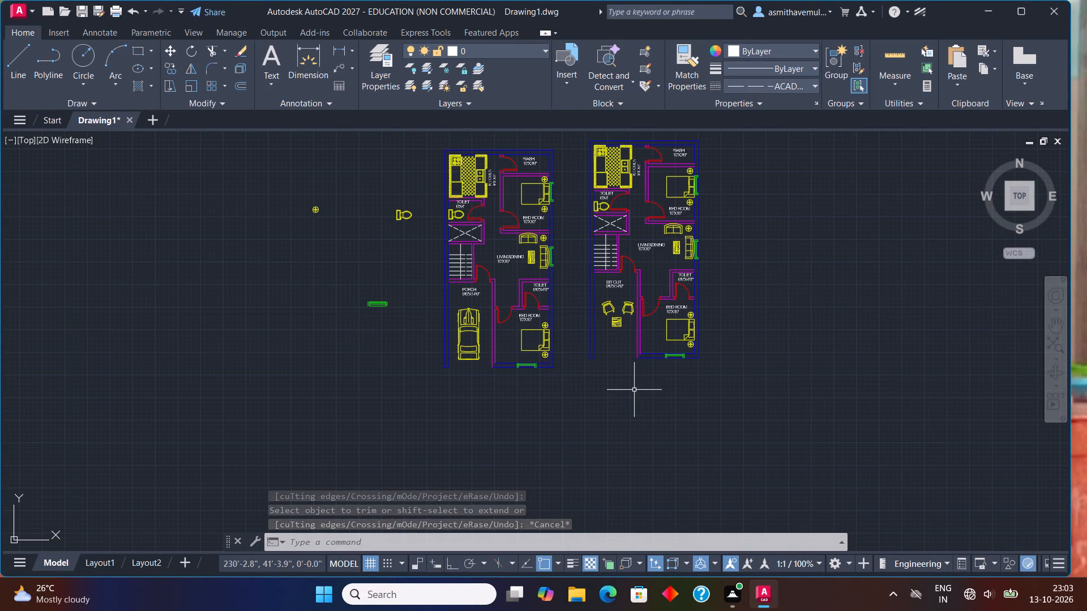
middle_drag(634, 390, 601, 450)
scroll(606, 368, up, 1)
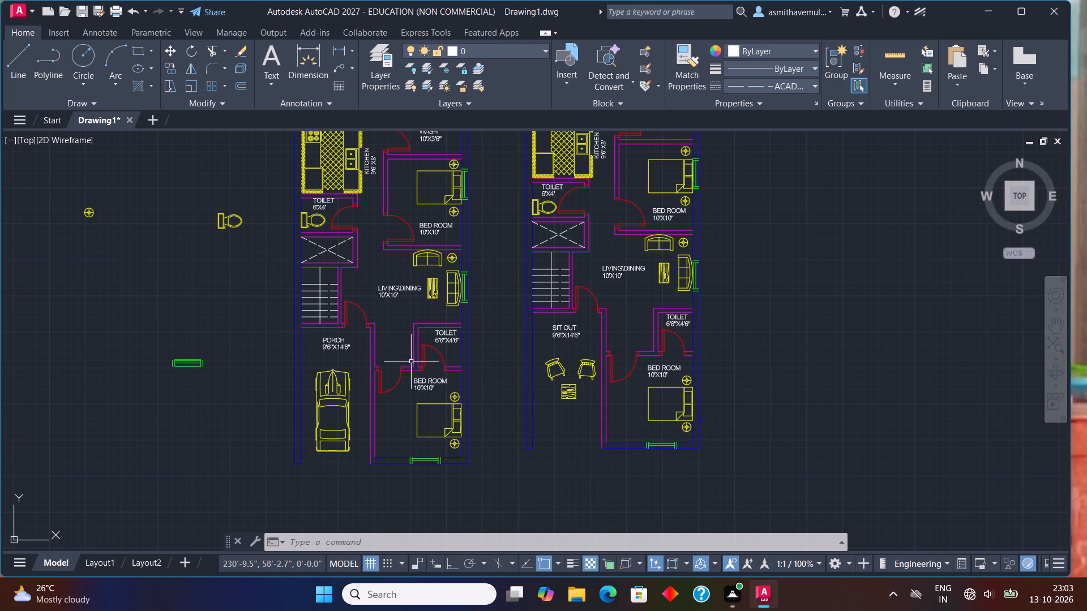
scroll(409, 360, down, 1)
scroll(424, 364, up, 1)
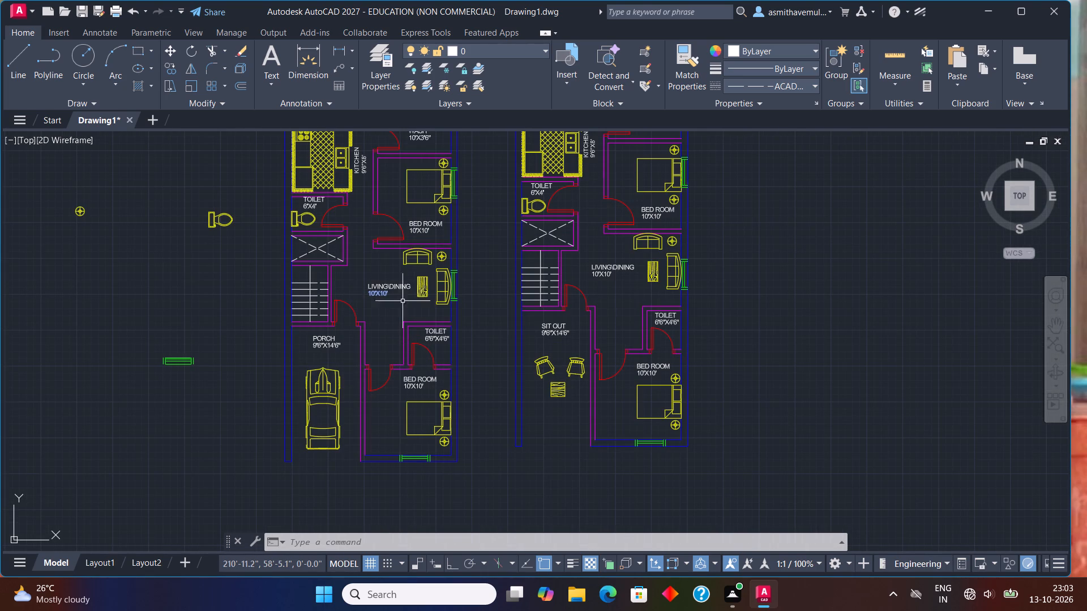
scroll(658, 368, up, 1)
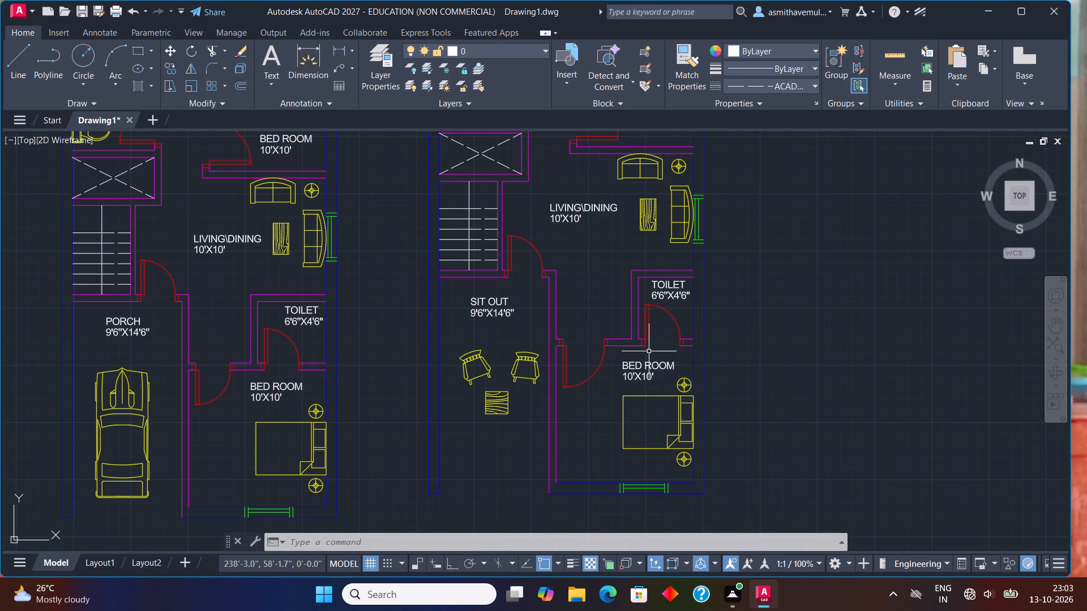
middle_drag(540, 333, 731, 411)
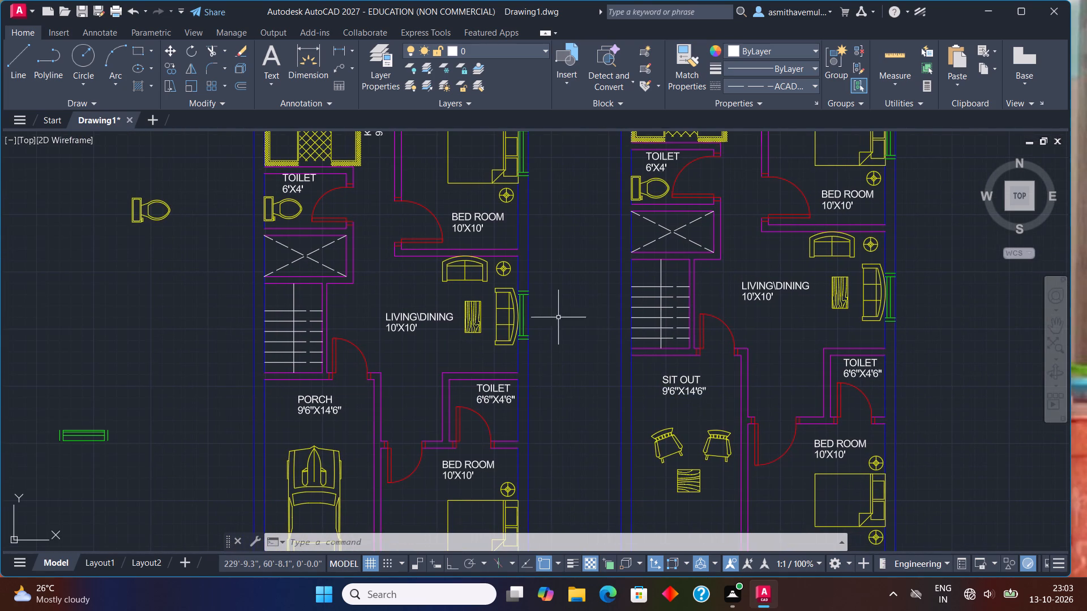
middle_drag(502, 280, 594, 237)
scroll(583, 251, down, 1)
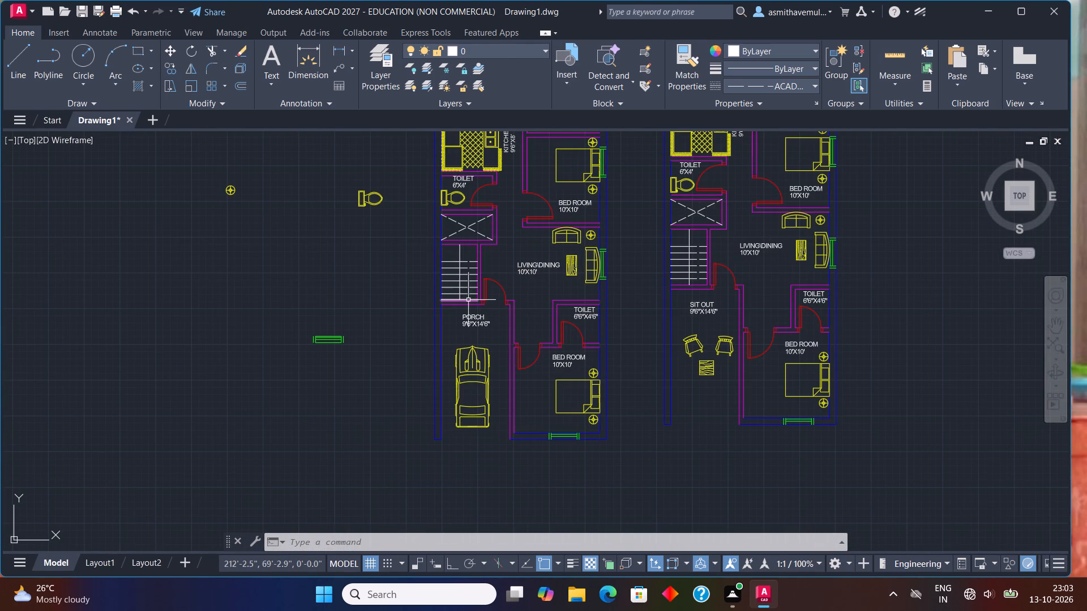
Extend the staircase side wall's stair-side line to the outer line of the PORCH wall and the SIT OUT wall in both plans.
scroll(458, 330, up, 2)
text(EX)
key(t)
key(n)
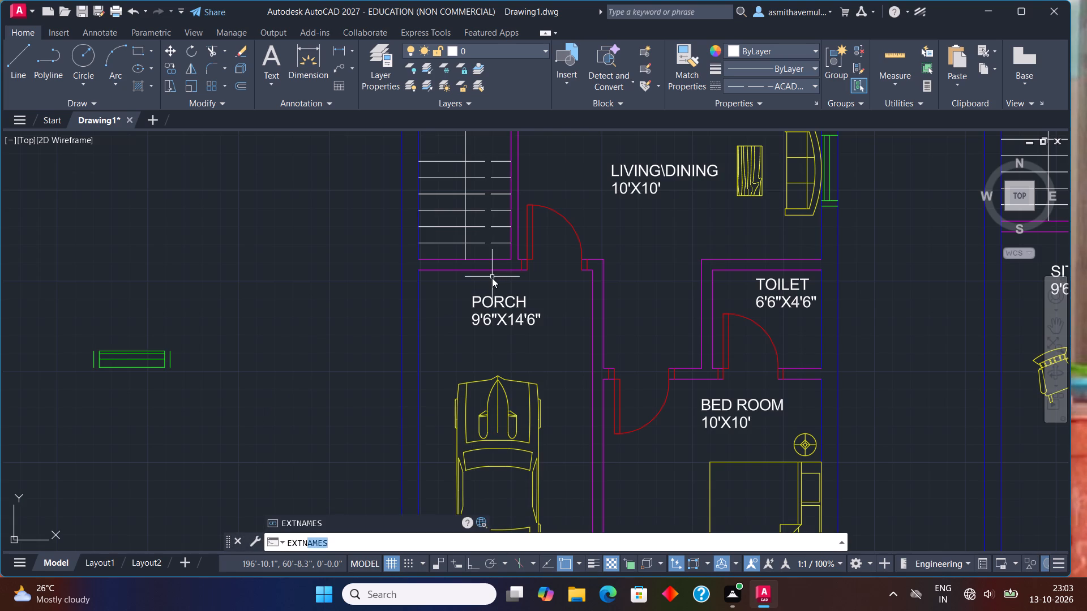
key(Escape)
key(e)
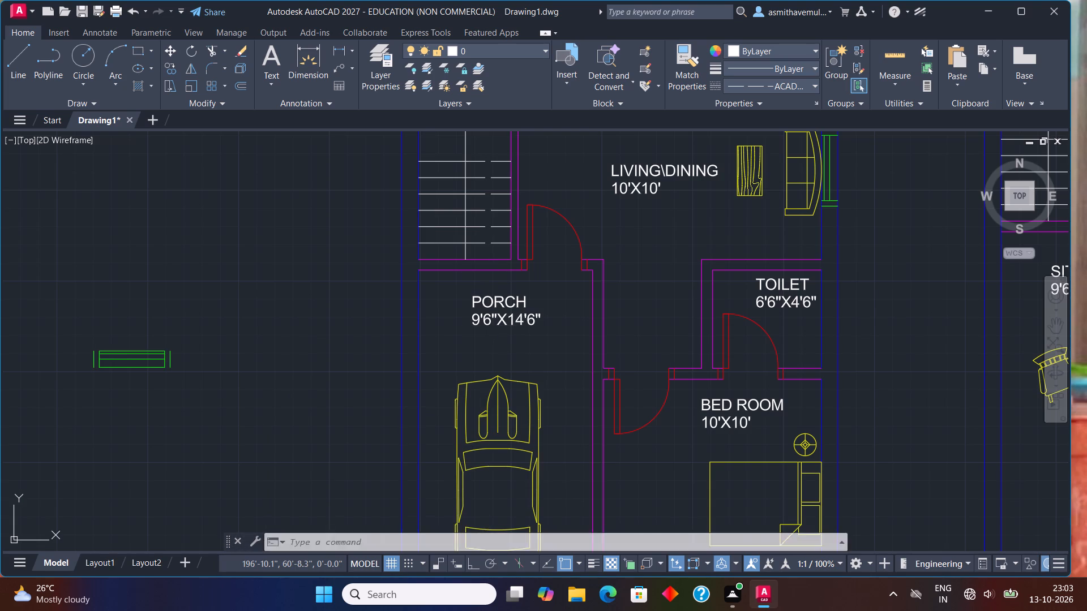
key(x)
text(TEND)
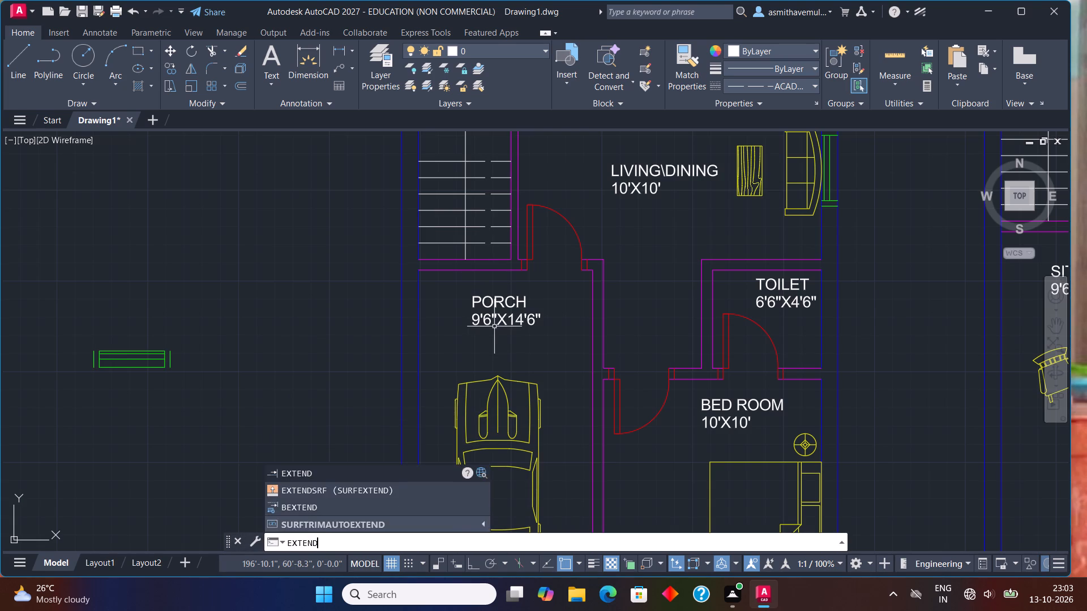
key(Return)
click(512, 255)
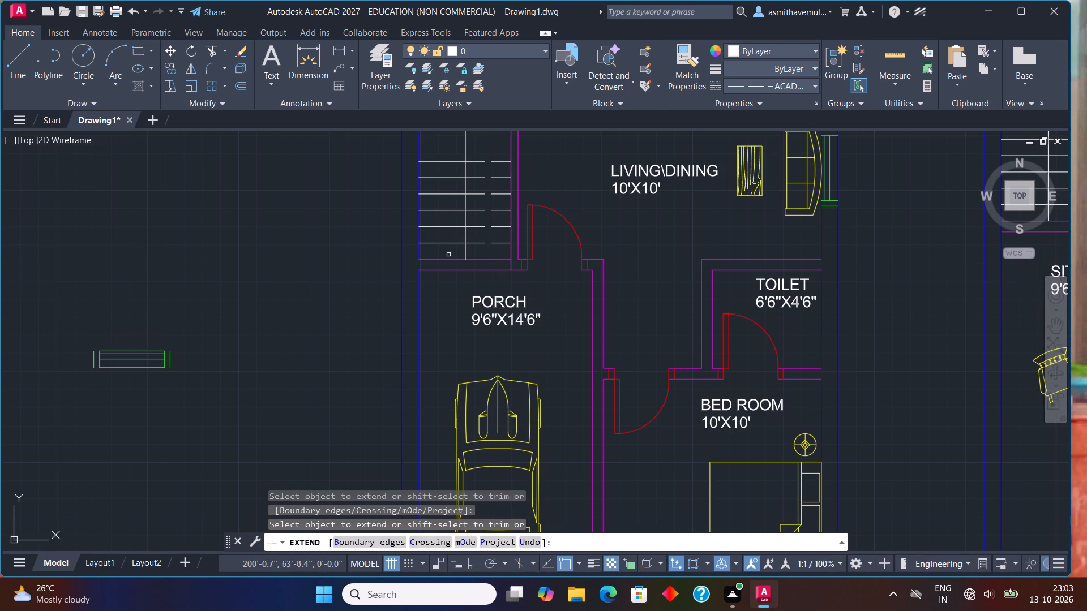
click(418, 252)
scroll(642, 253, down, 1)
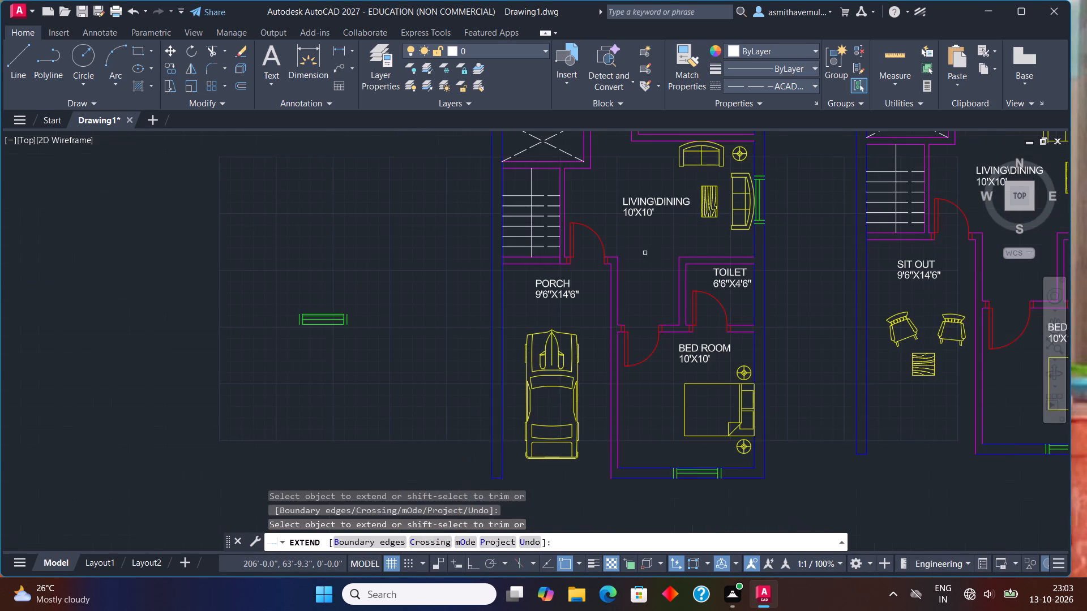
middle_drag(763, 271, 572, 296)
scroll(752, 253, up, 1)
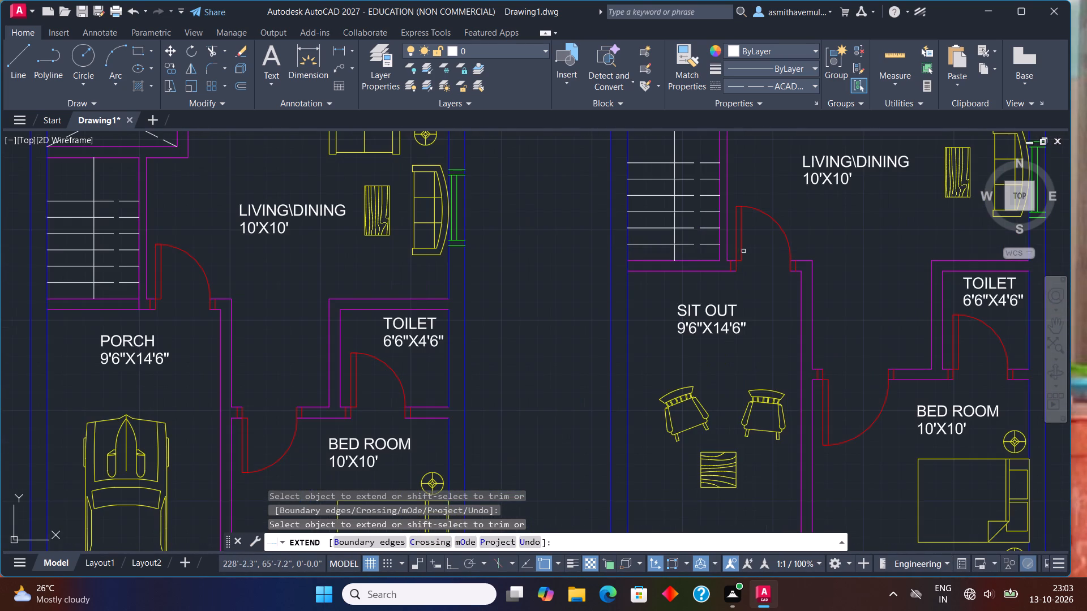
click(720, 256)
key(Escape)
Trim both wall lines between the staircase and the SIT OUT, plus the stair centre line's stub beyond the last tread.
text(TRI)
key(m)
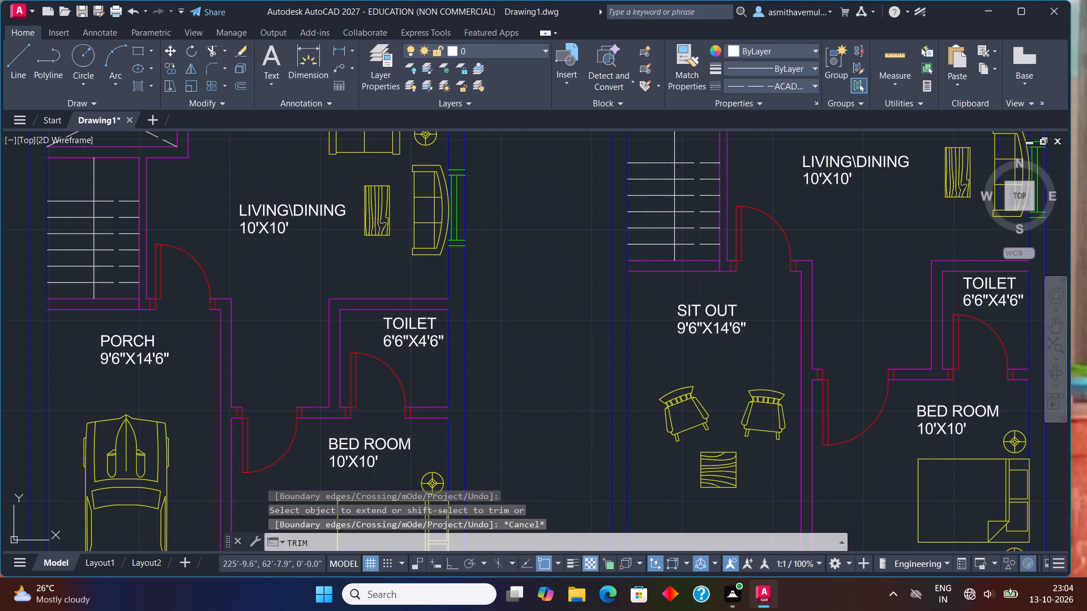
key(Return)
drag(694, 287, 694, 260)
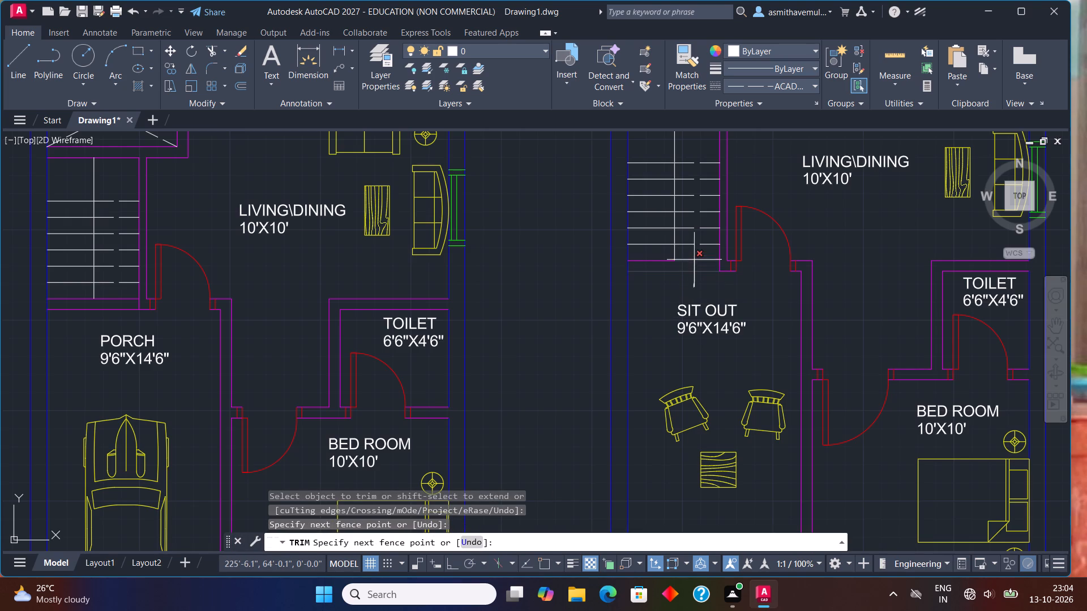
drag(694, 260, 694, 259)
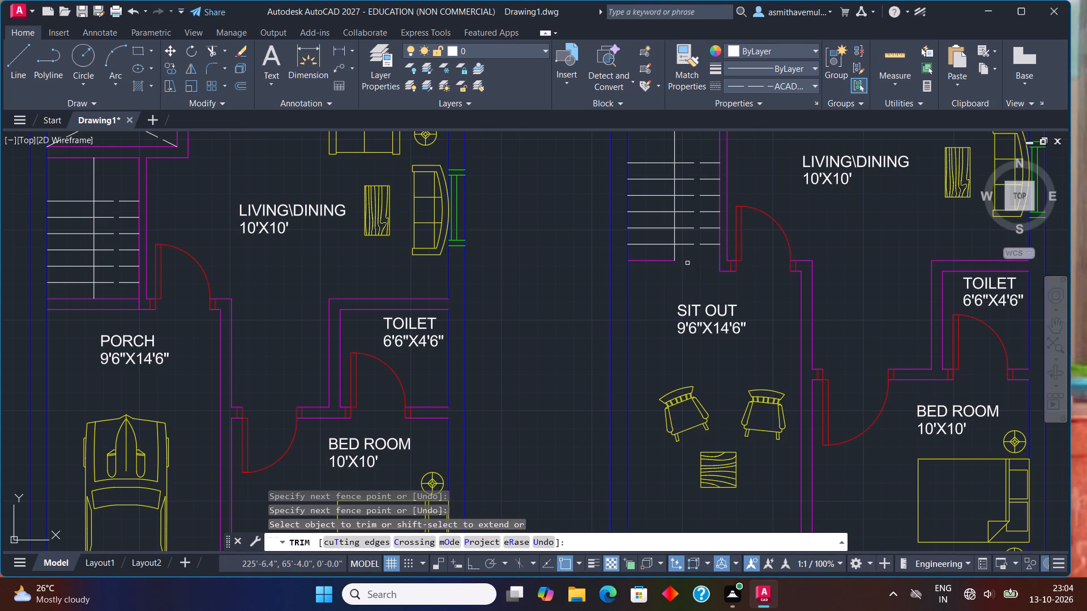
click(667, 259)
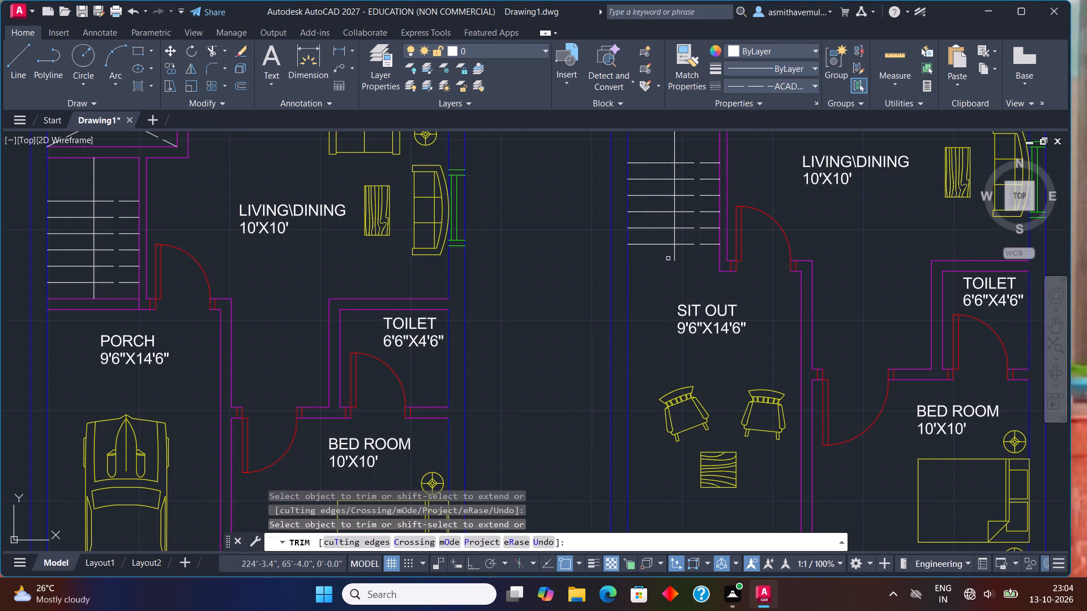
click(673, 255)
Trim both wall lines between the staircase and the PORCH, plus the stair centre line's stub beyond the last tread.
scroll(562, 288, down, 2)
middle_drag(515, 309, 768, 324)
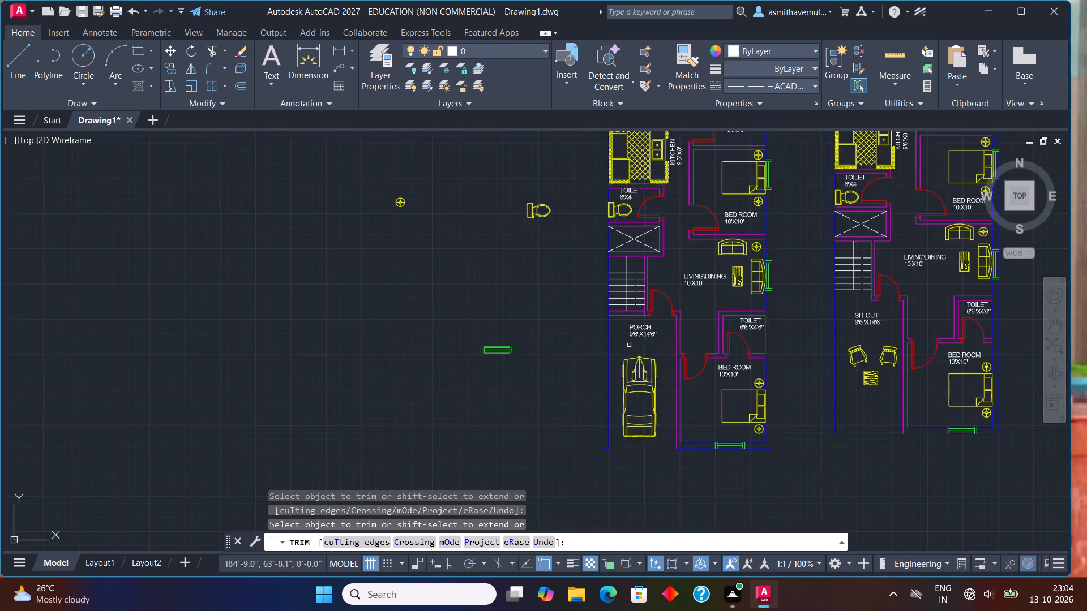
scroll(629, 345, up, 2)
drag(615, 302, 614, 271)
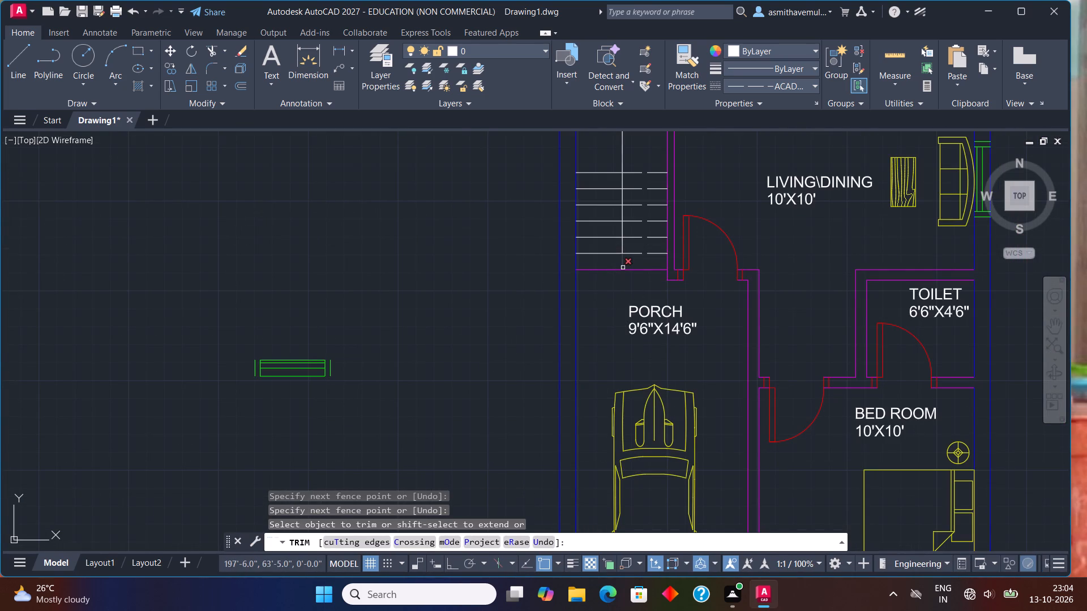
click(623, 267)
click(623, 268)
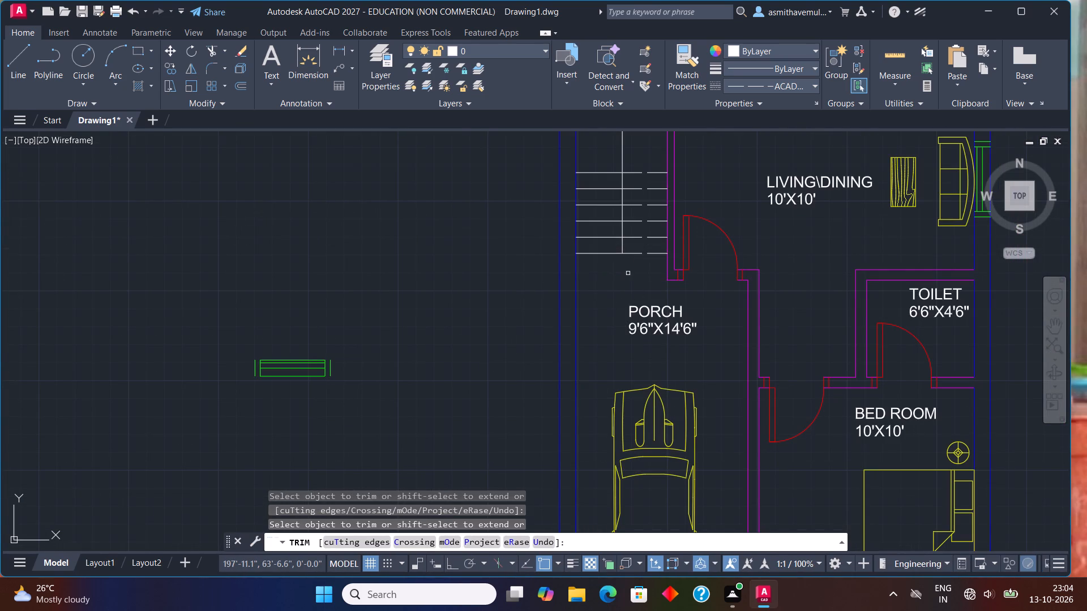
key(Escape)
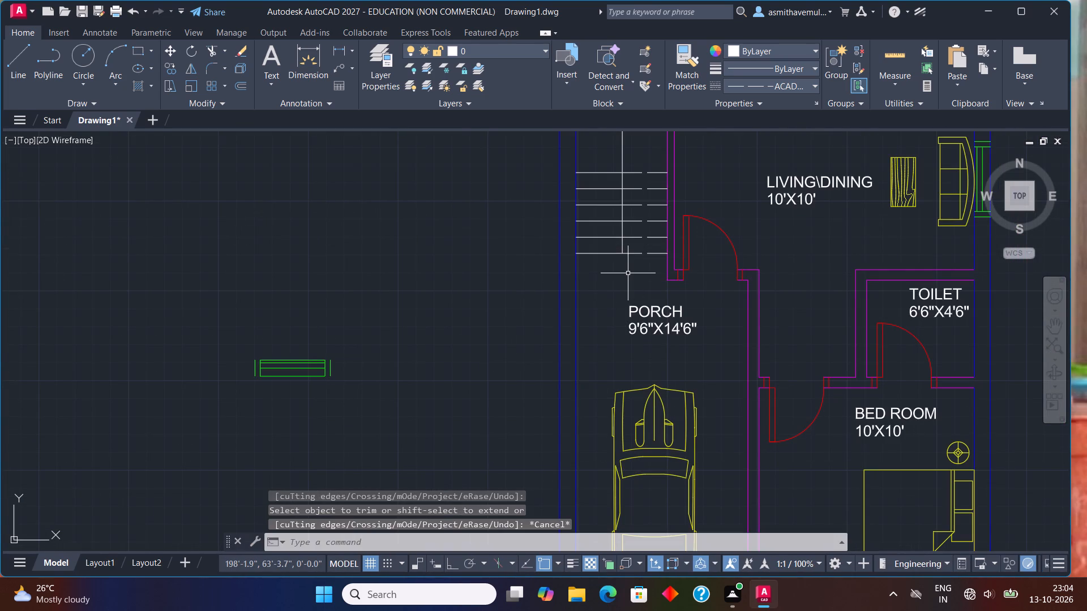
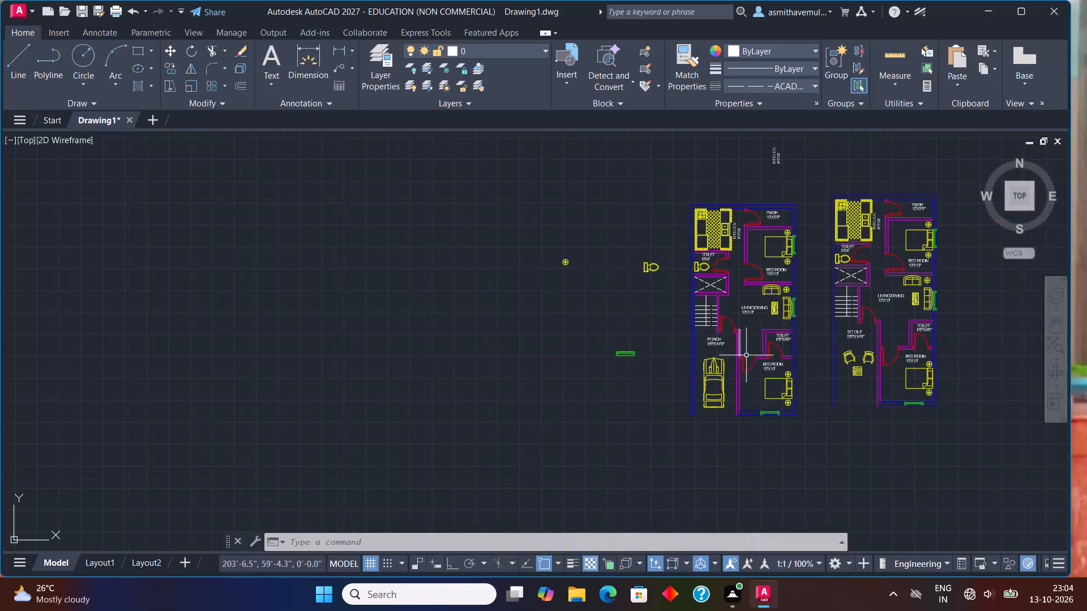
Copy the complete SIT OUT floor plan once, placing the copy beside it on the east side as a third plan.
middle_drag(783, 377, 633, 371)
scroll(657, 368, up, 1)
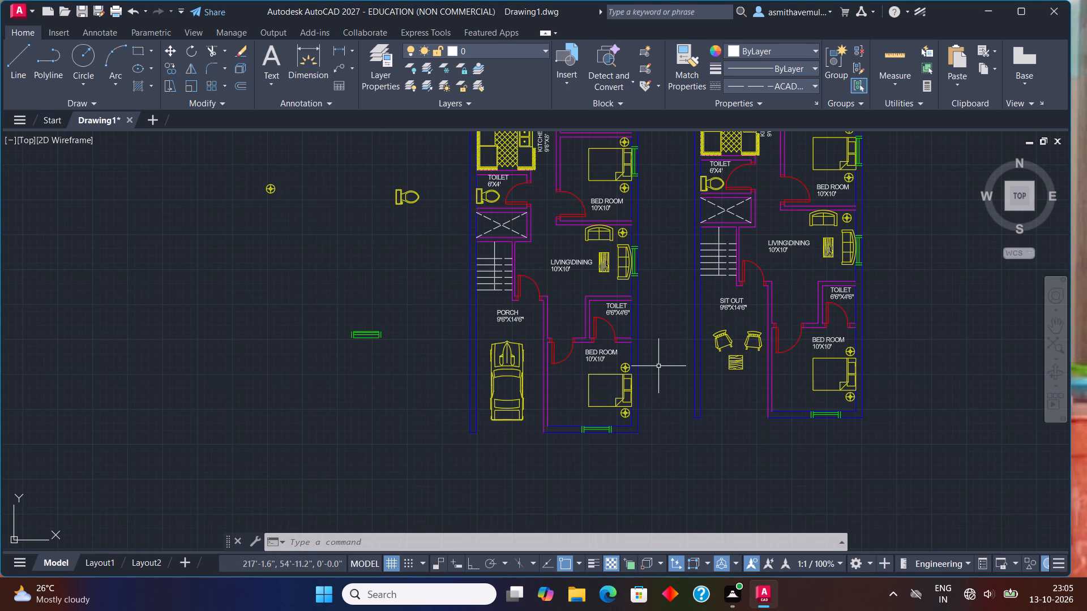
middle_drag(692, 334, 631, 373)
scroll(631, 376, down, 1)
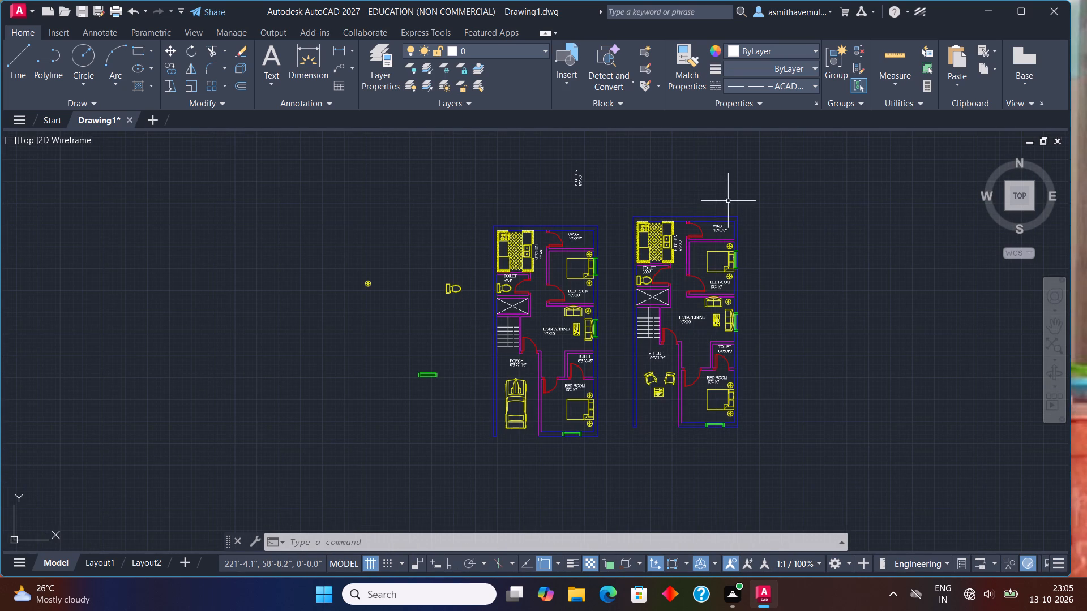
drag(729, 200, 623, 266)
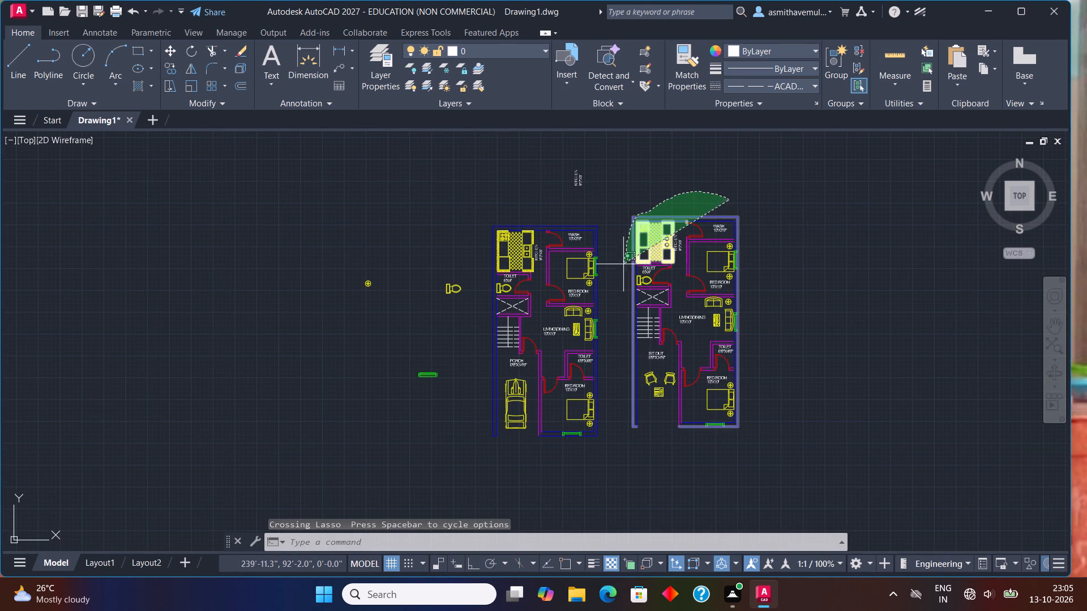
drag(623, 266, 794, 467)
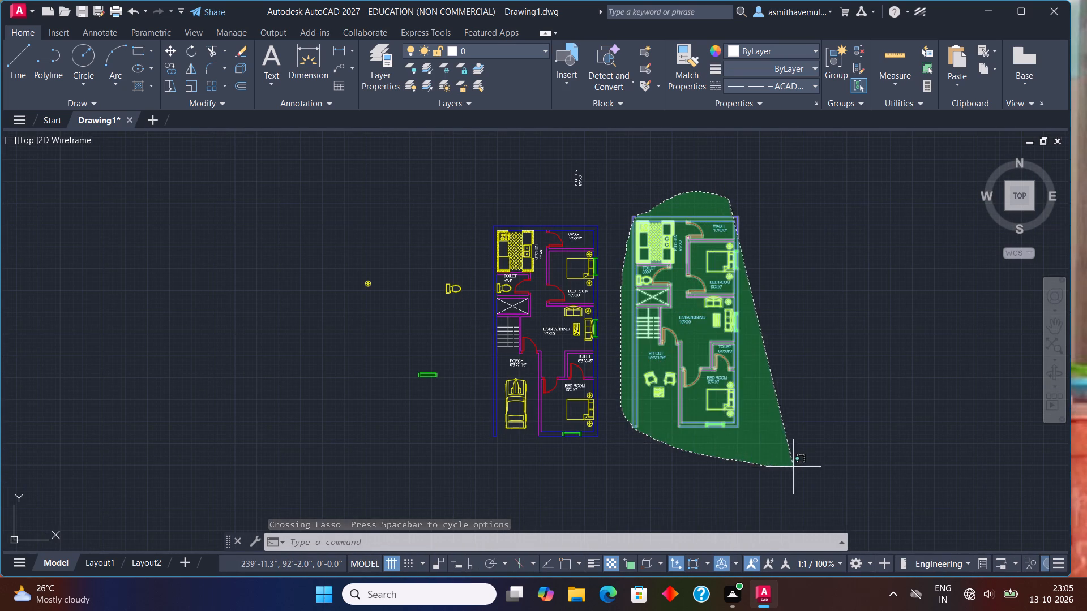
drag(794, 467, 801, 464)
key(c)
key(o)
key(p)
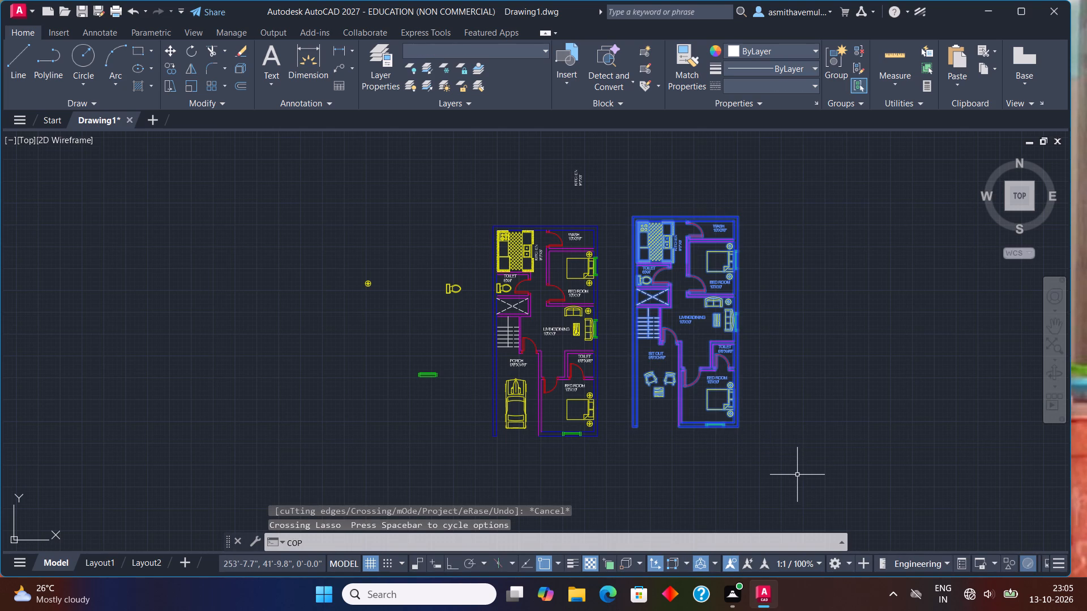
key(y)
key(Return)
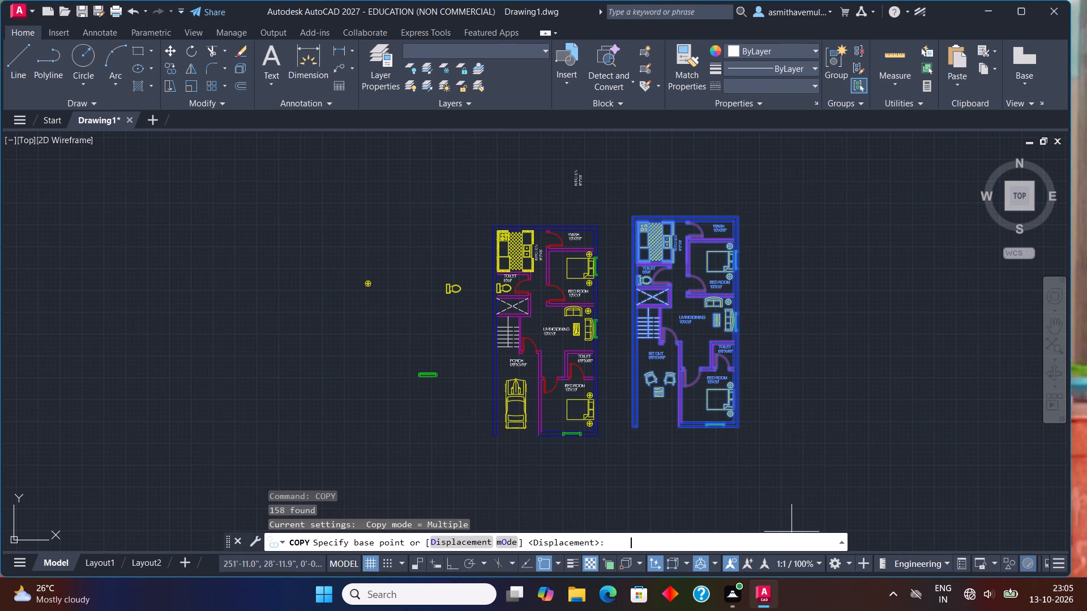
click(741, 425)
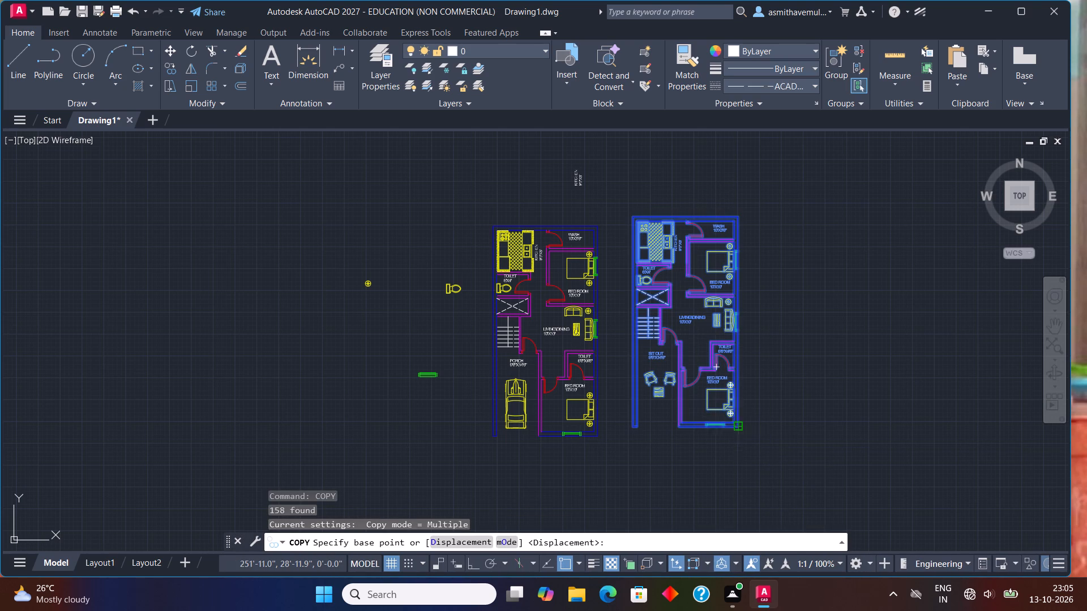
click(870, 433)
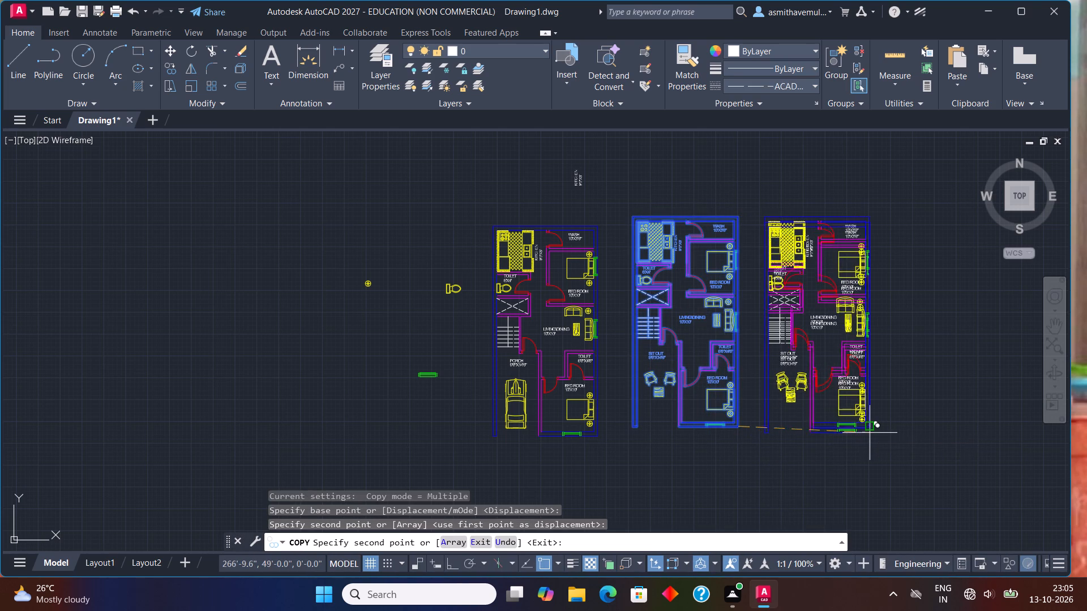
key(Escape)
Move the whole PORCH floor plan so its front wall's outer line is level with that of the SIT OUT plans.
scroll(835, 414, up, 1)
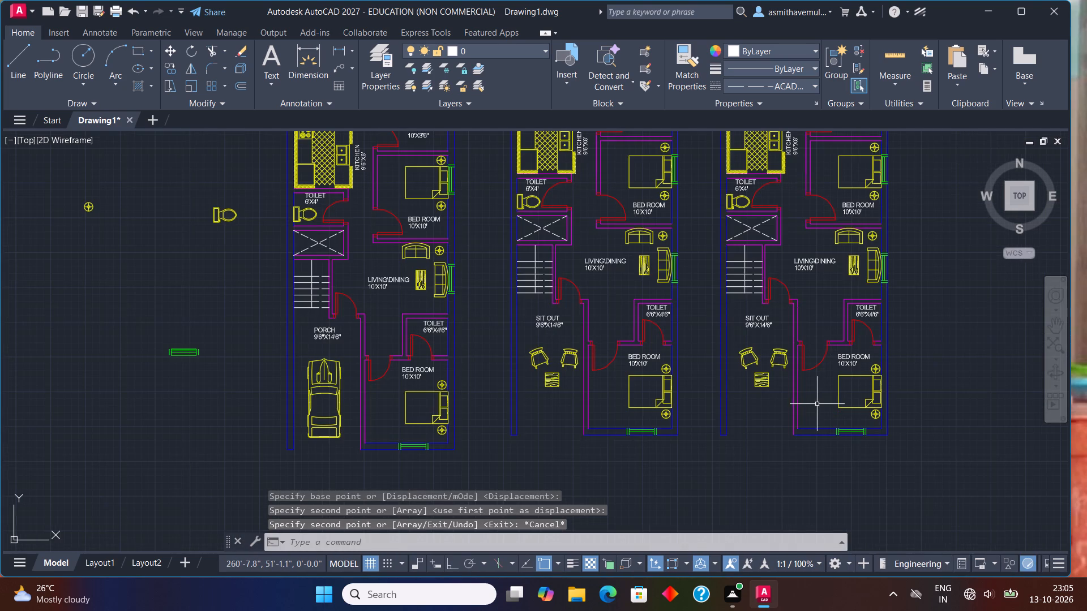
scroll(792, 424, down, 1)
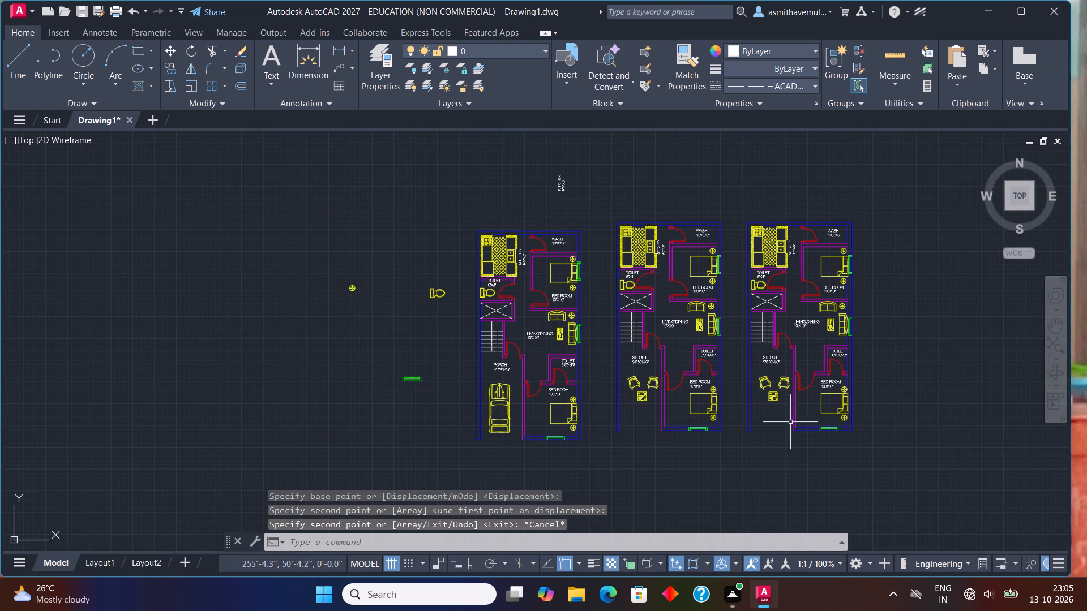
scroll(576, 309, up, 1)
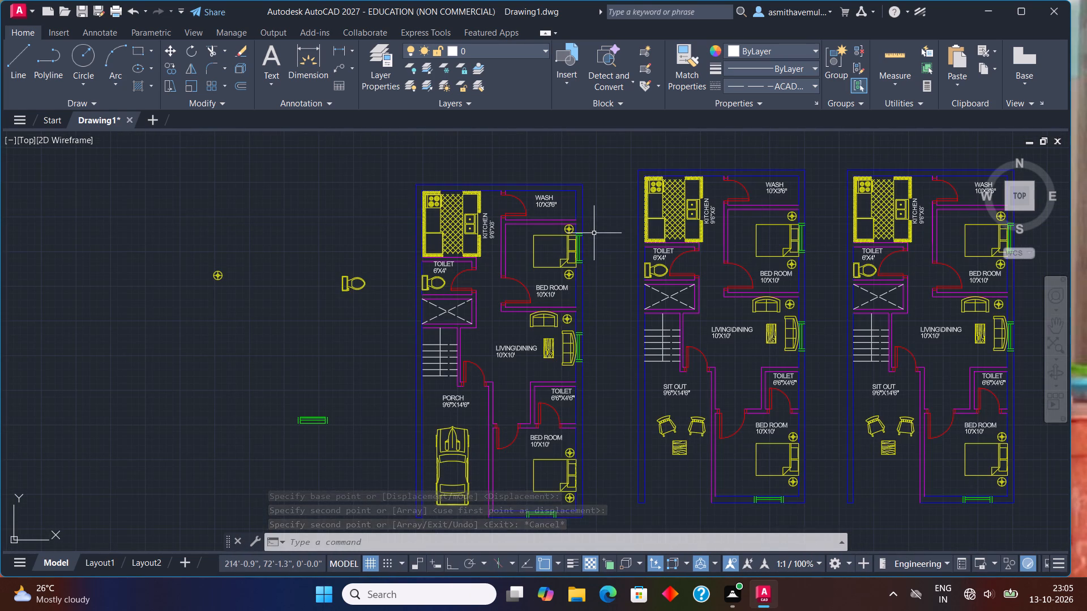
scroll(594, 233, down, 1)
drag(591, 205, 549, 191)
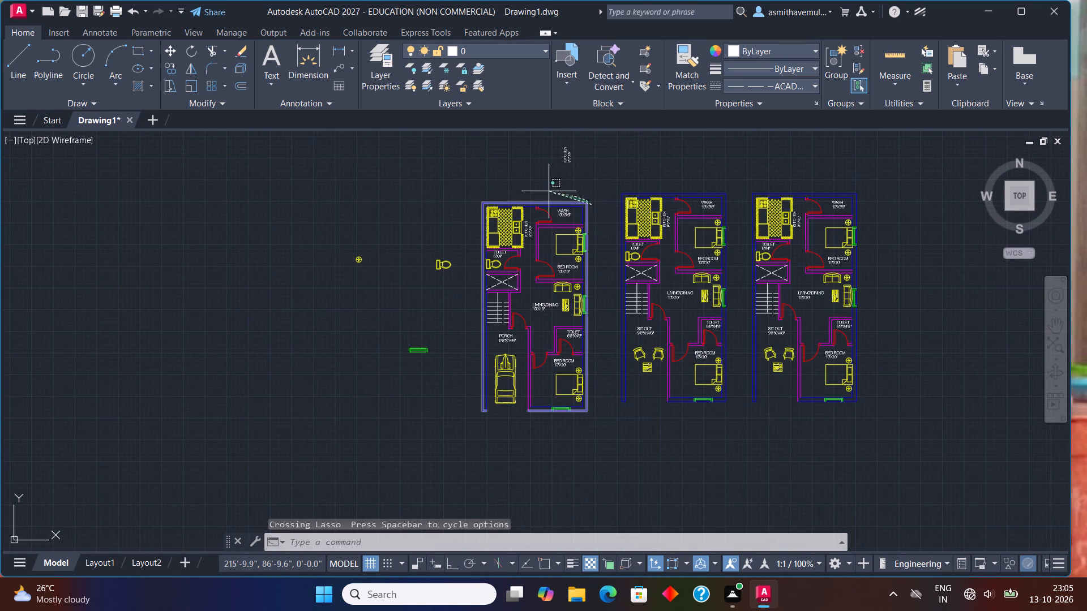
drag(549, 191, 468, 367)
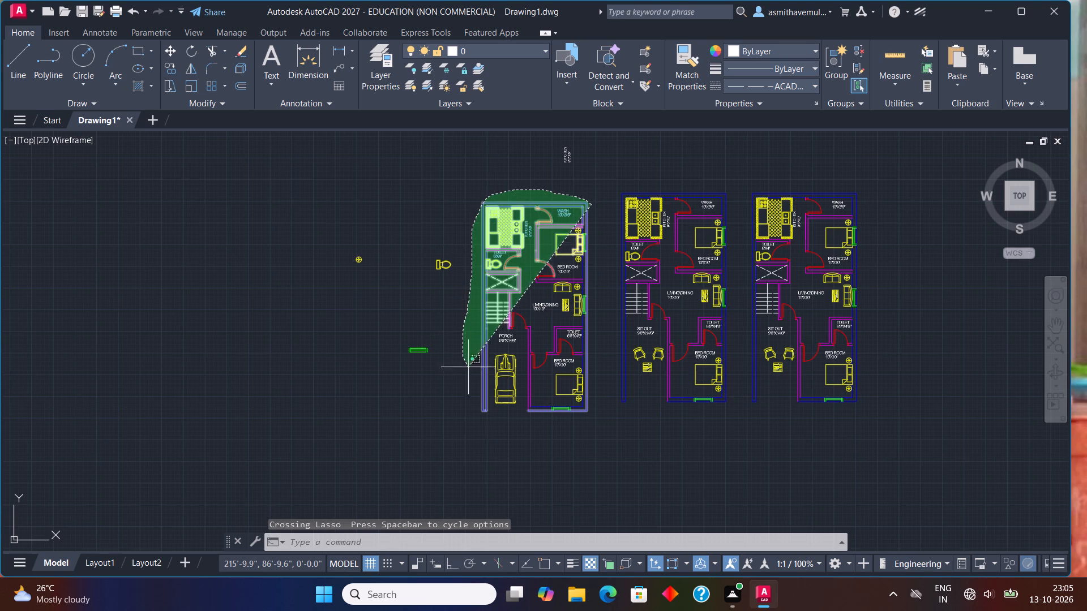
drag(468, 367, 588, 425)
key(m)
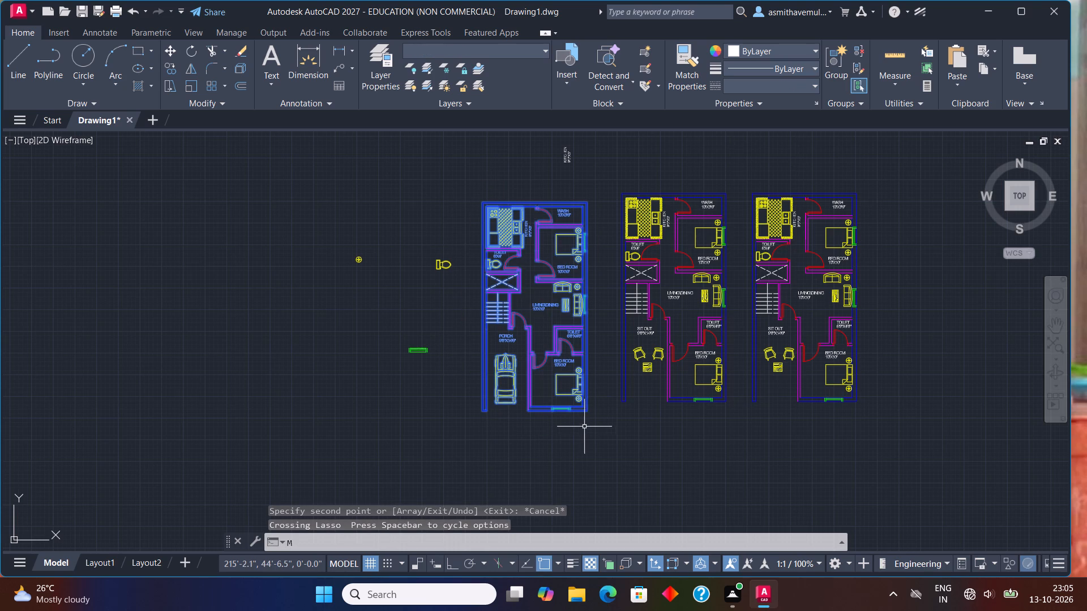
key(Return)
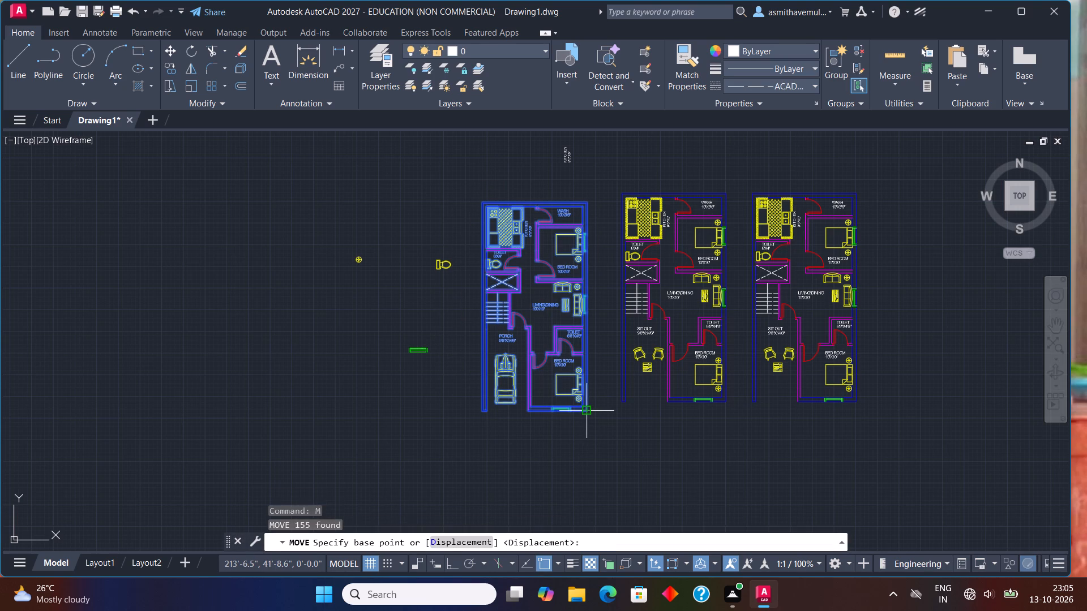
click(585, 415)
scroll(590, 405, up, 5)
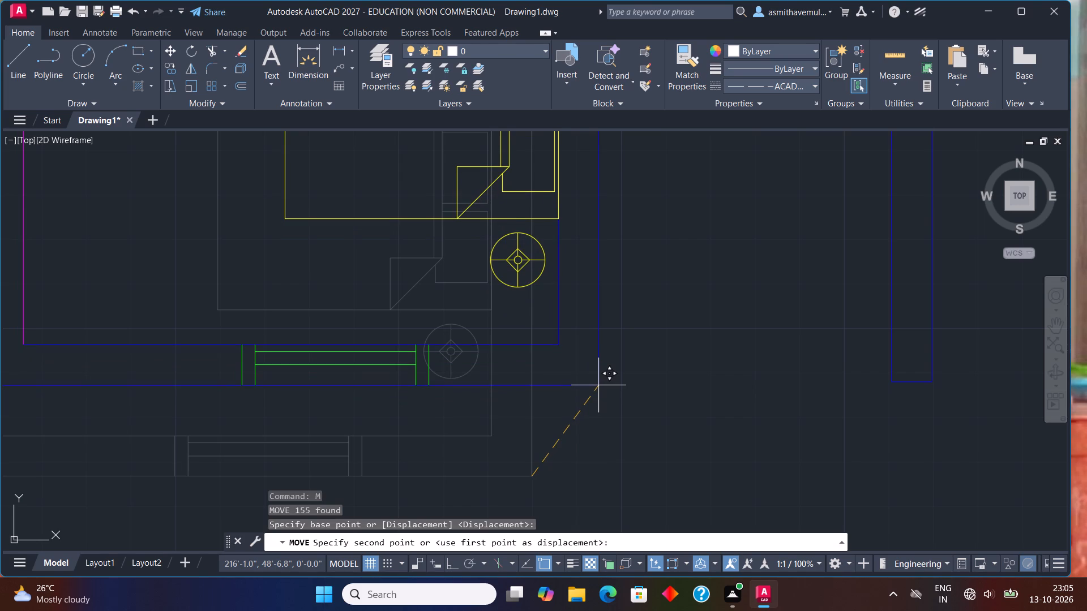
click(600, 386)
Erase the spare round lamp symbol, toilet fixture and window lying outside the plans, west of the PORCH plan.
scroll(702, 394, down, 4)
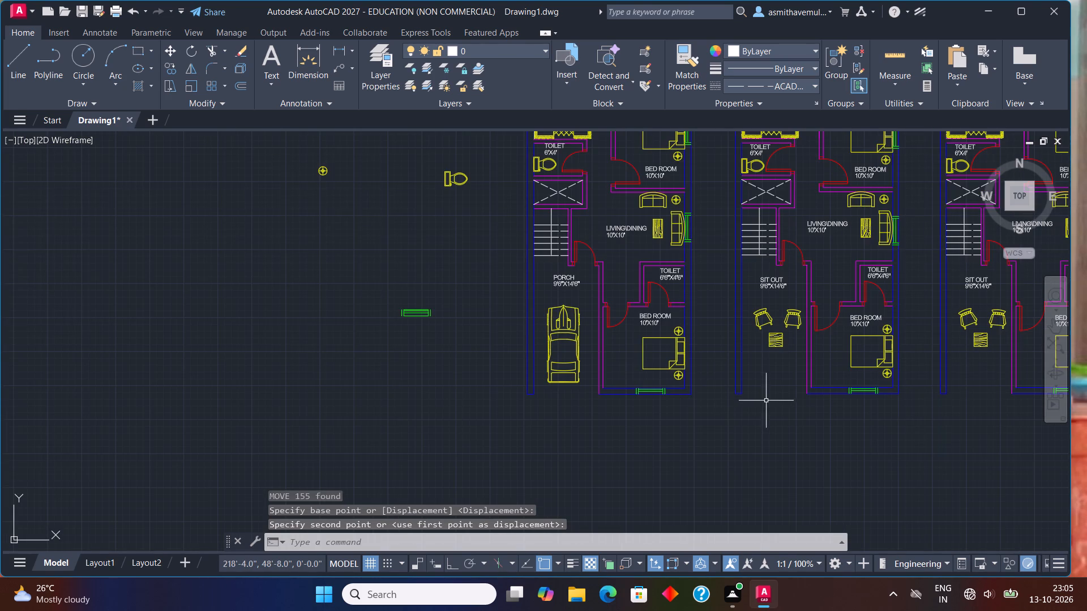
middle_drag(766, 401, 681, 397)
middle_drag(467, 238, 515, 314)
drag(425, 225, 353, 384)
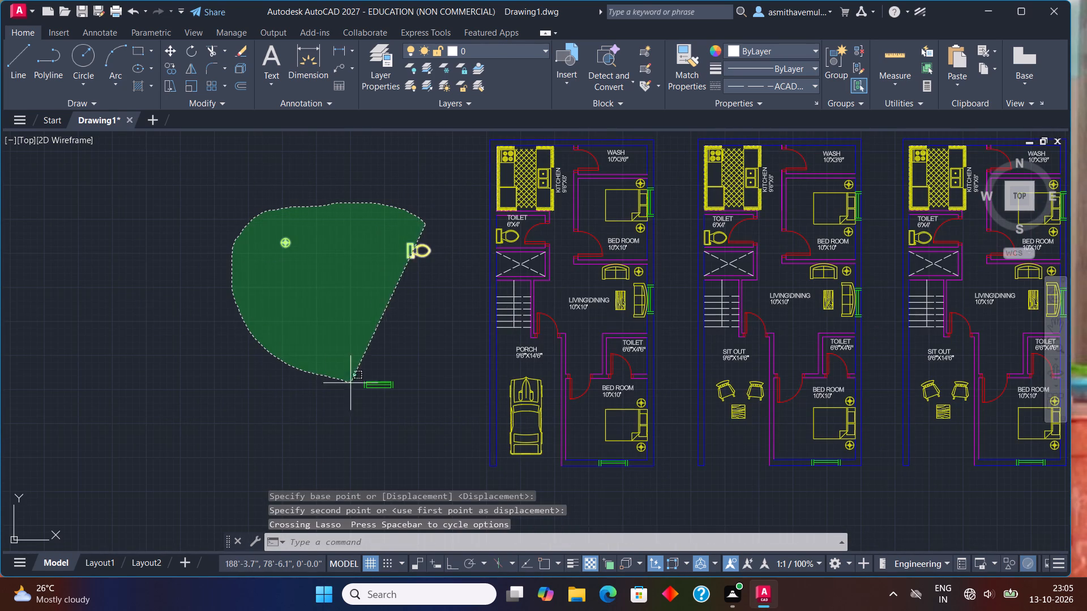
drag(353, 384, 404, 393)
key(Delete)
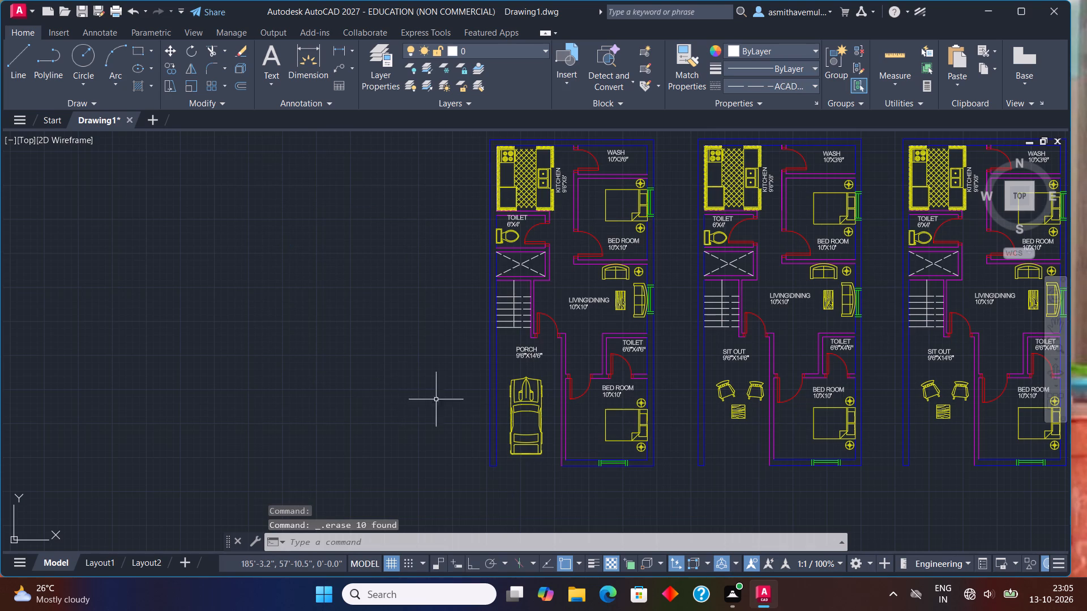
Erase the two spare rectangular furniture pieces lying east of the third floor plan.
middle_drag(800, 401, 490, 446)
scroll(489, 441, down, 1)
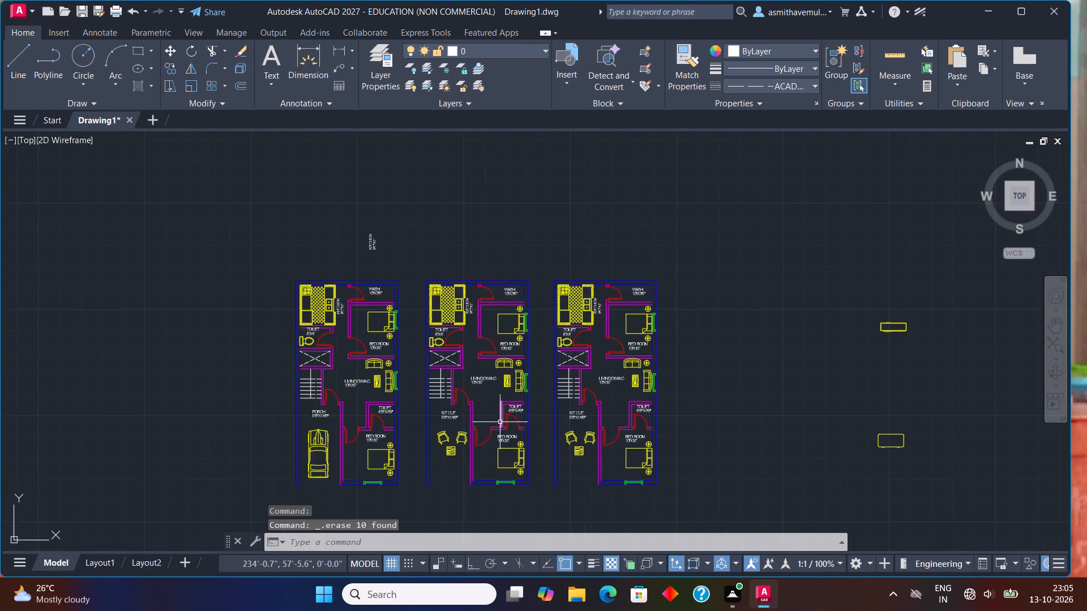
scroll(500, 422, up, 1)
scroll(666, 418, down, 1)
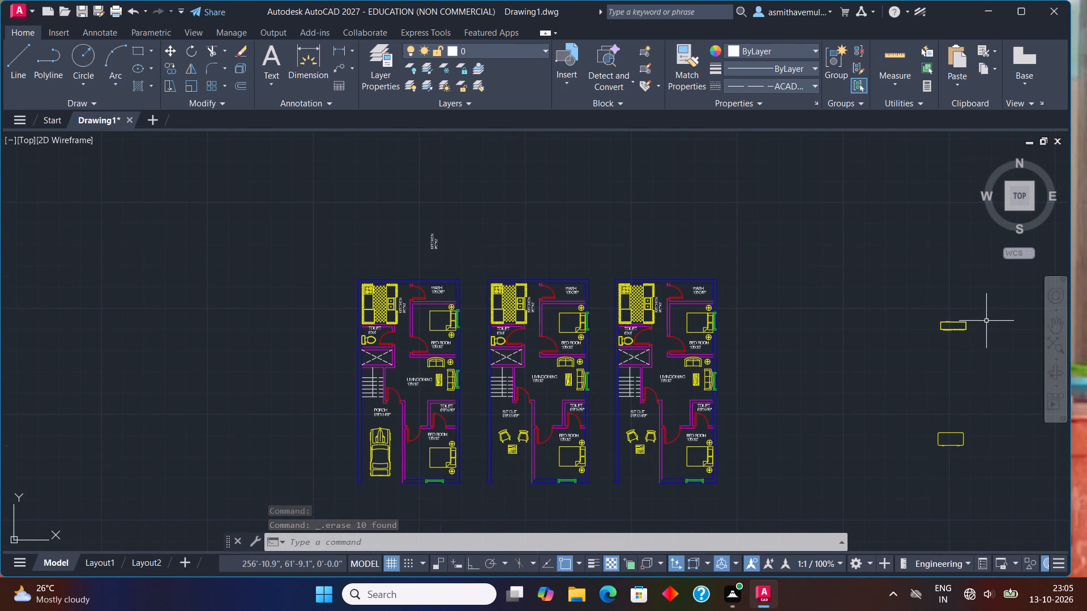
drag(970, 315, 1046, 492)
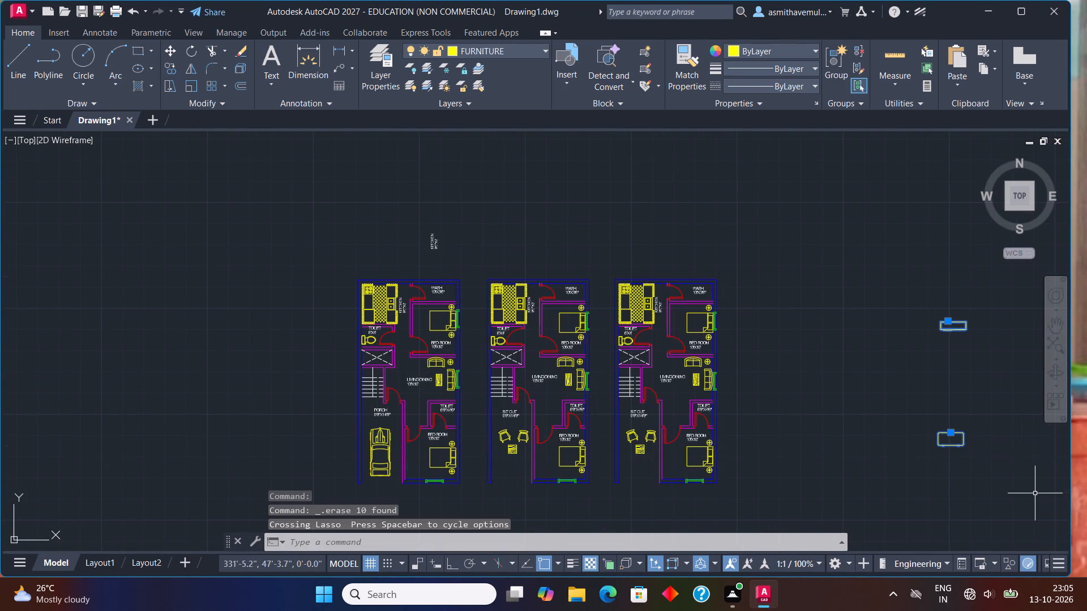
key(Delete)
Erase both lines of the stray KITCHEN label lying above the PORCH plan.
scroll(936, 390, down, 3)
scroll(859, 343, up, 3)
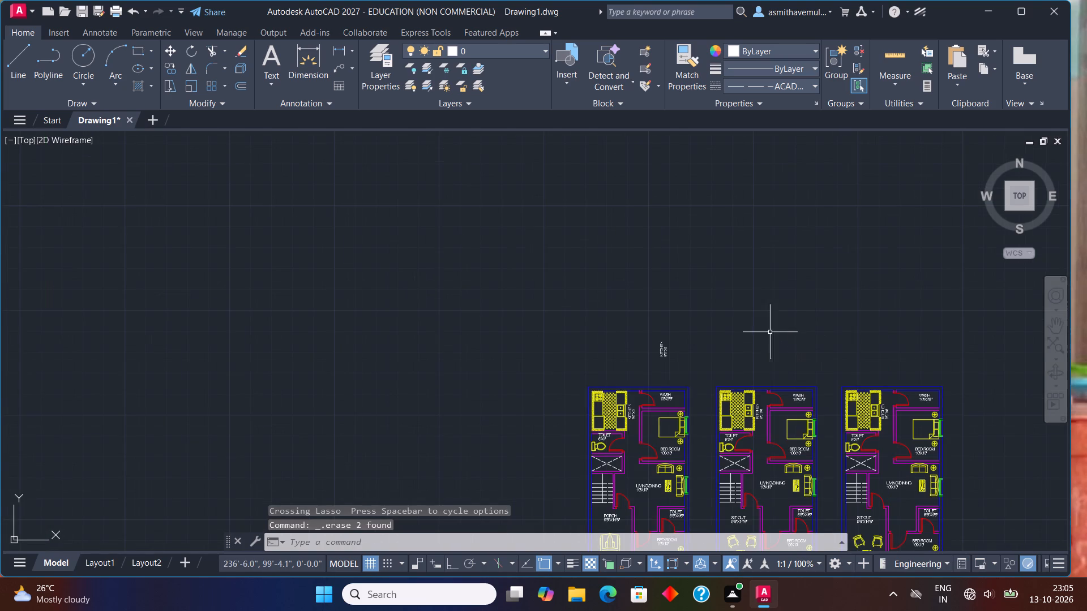
click(661, 350)
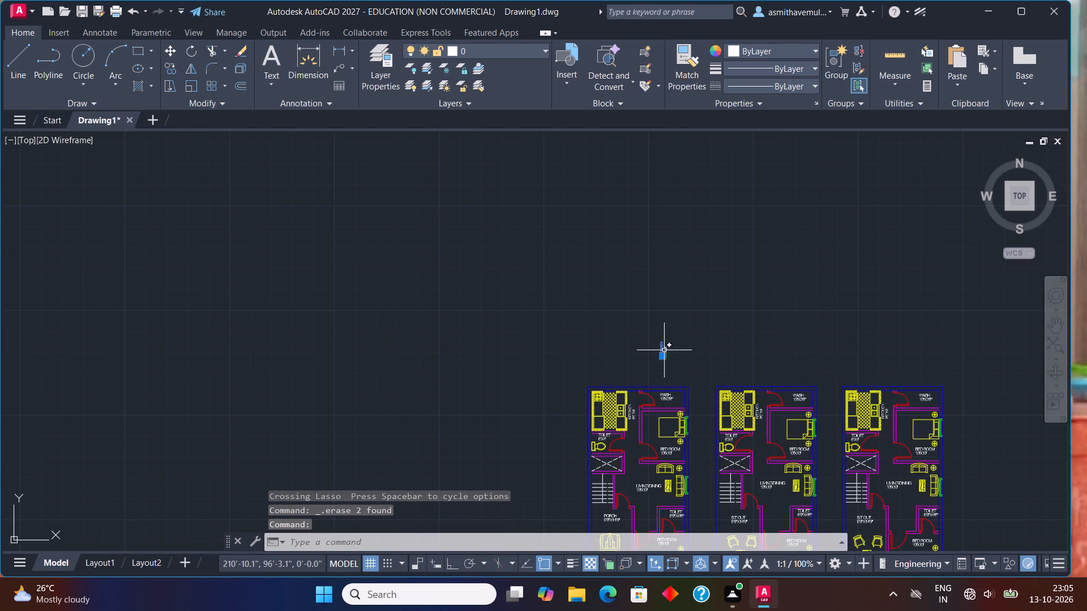
key(Delete)
scroll(664, 350, up, 1)
click(664, 351)
key(Delete)
scroll(701, 349, down, 2)
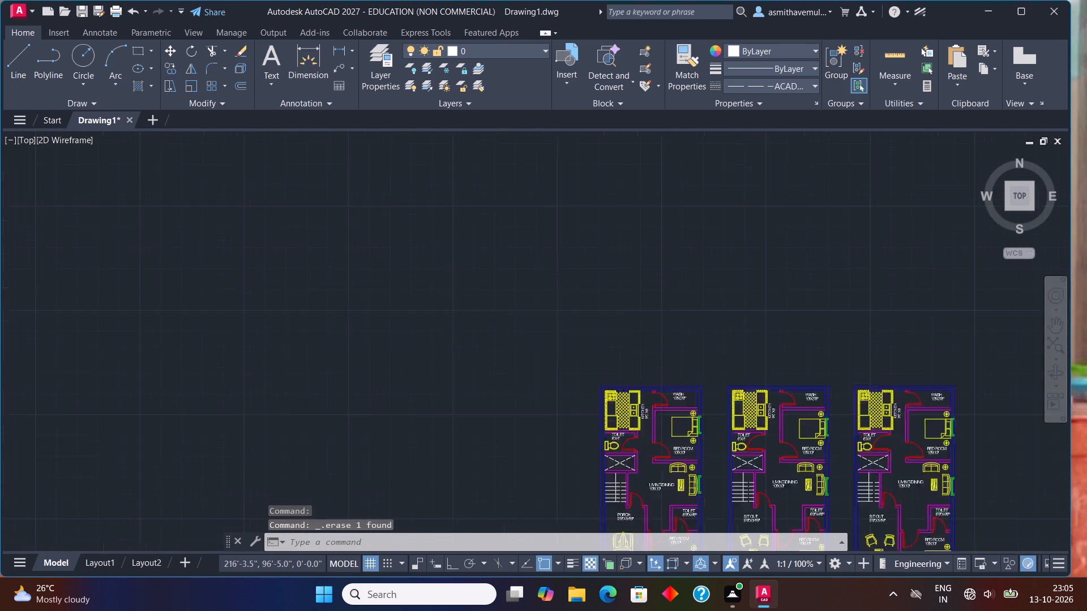
middle_drag(838, 433, 794, 309)
scroll(790, 308, up, 1)
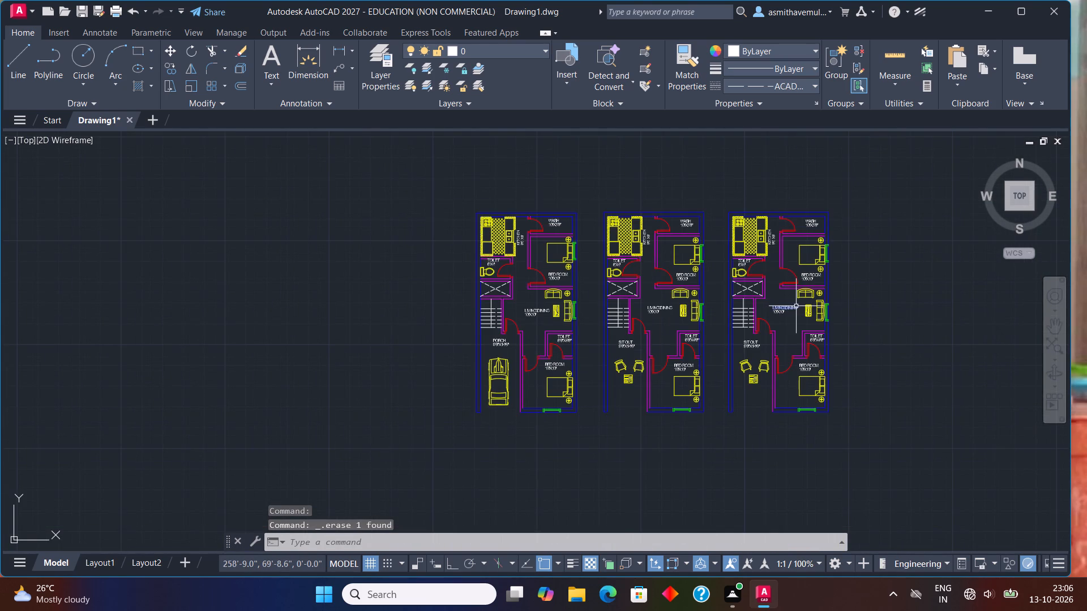
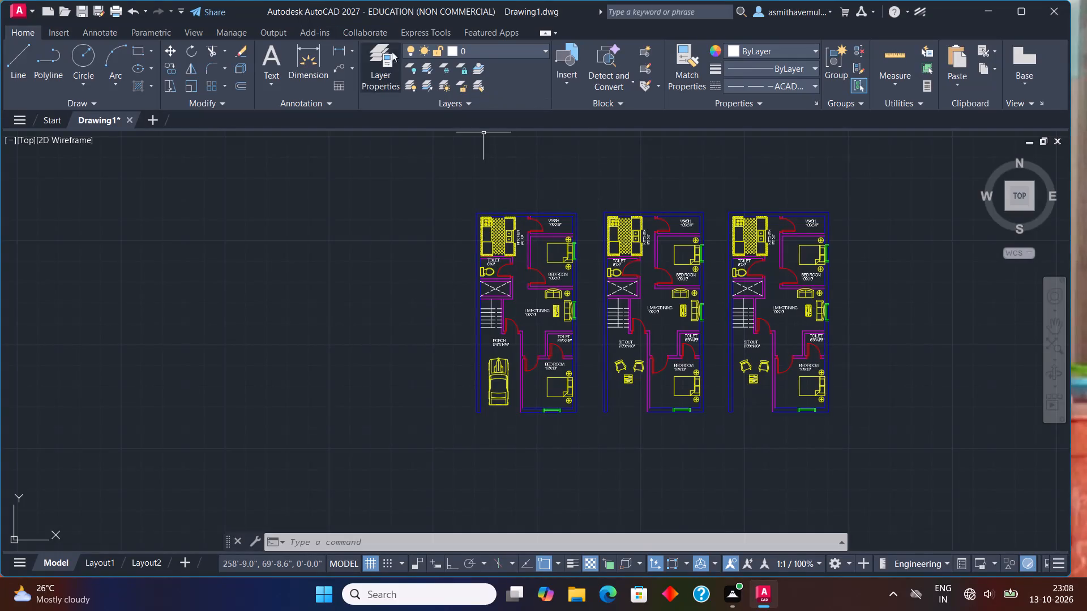
Make VENTILATOR the current layer.
click(474, 53)
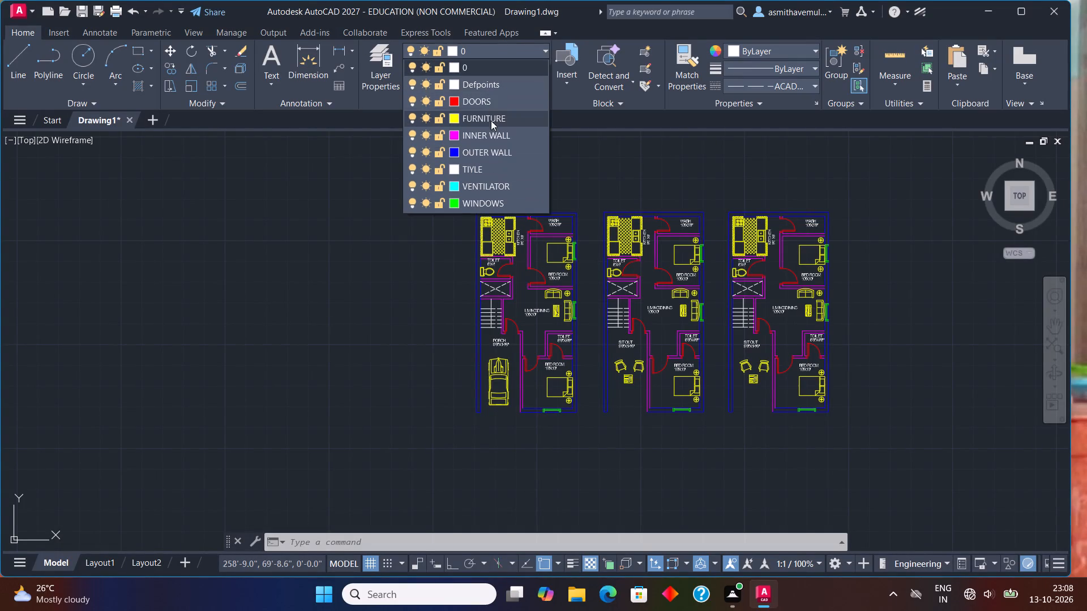
click(497, 187)
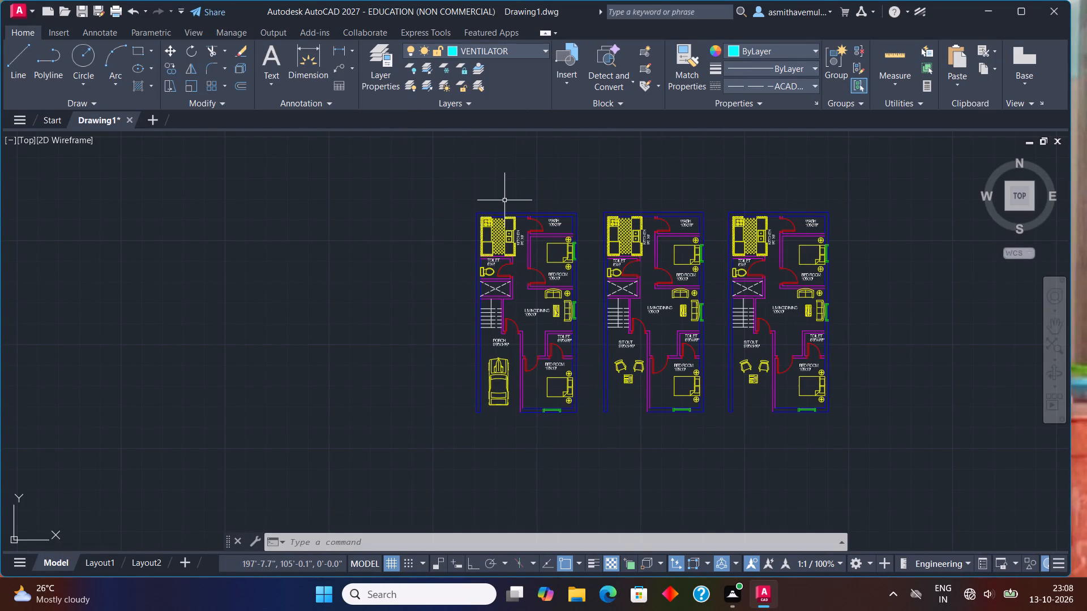
text(LA)
key(Return)
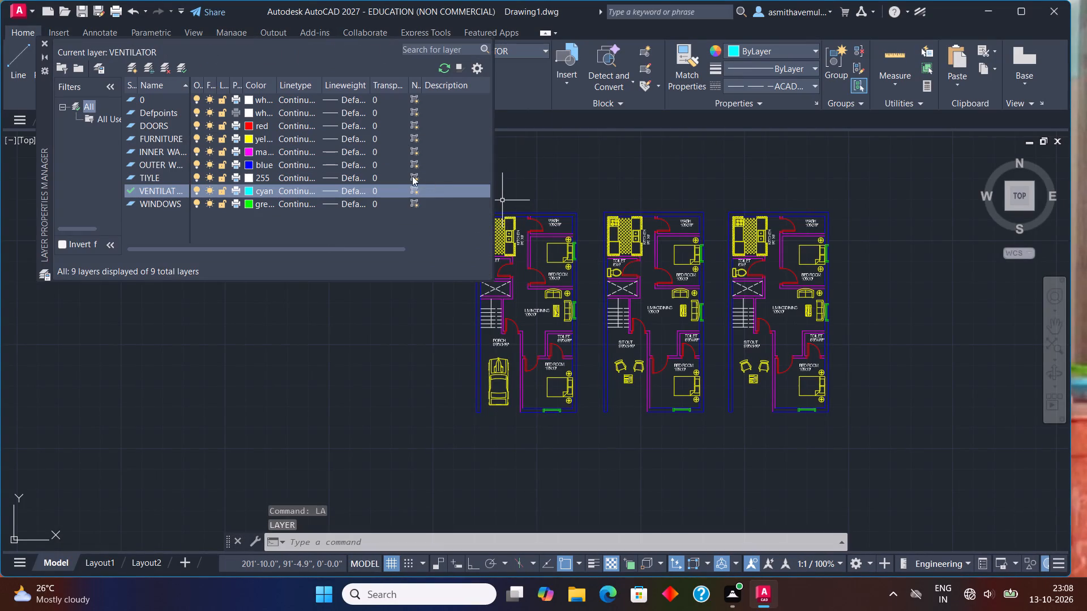
click(183, 67)
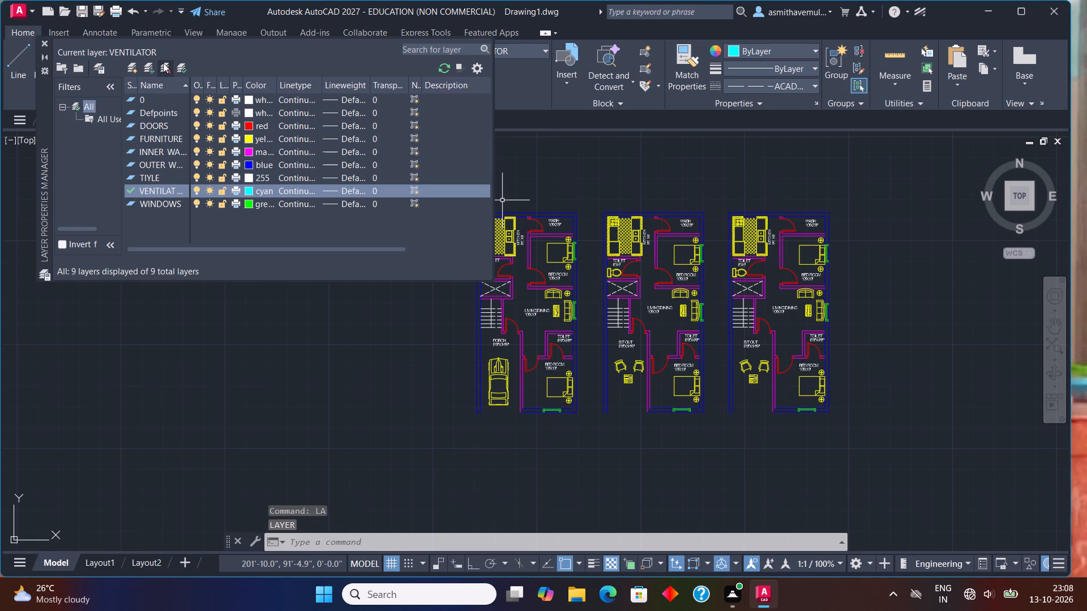
click(44, 39)
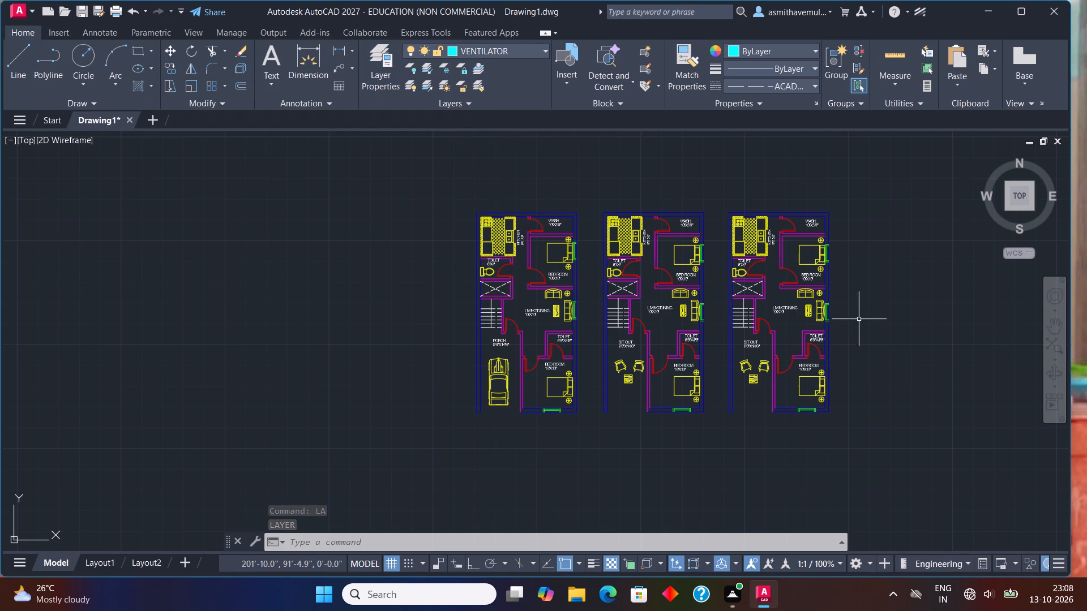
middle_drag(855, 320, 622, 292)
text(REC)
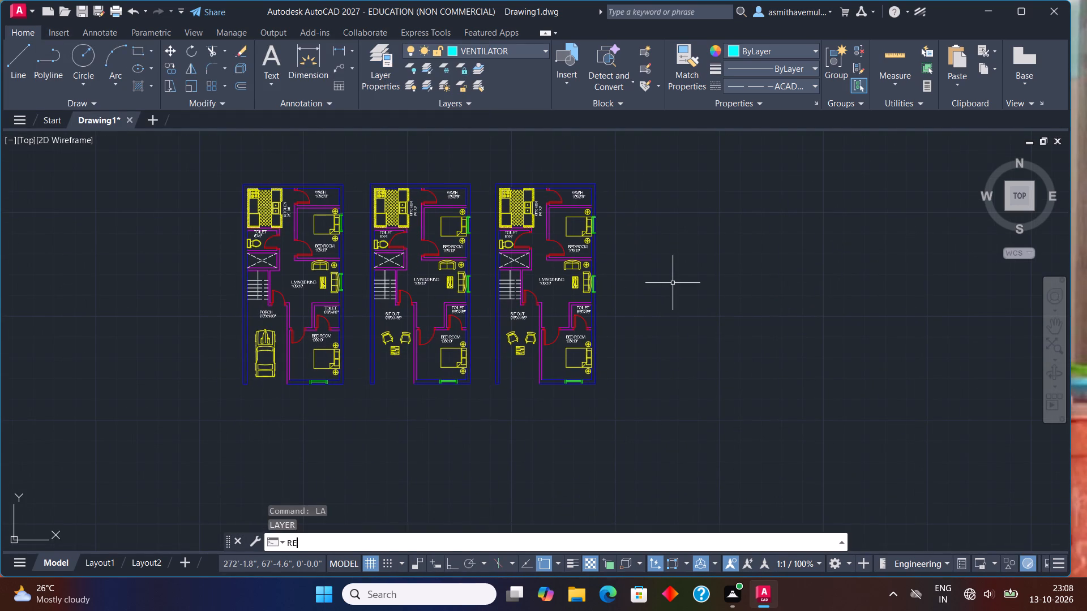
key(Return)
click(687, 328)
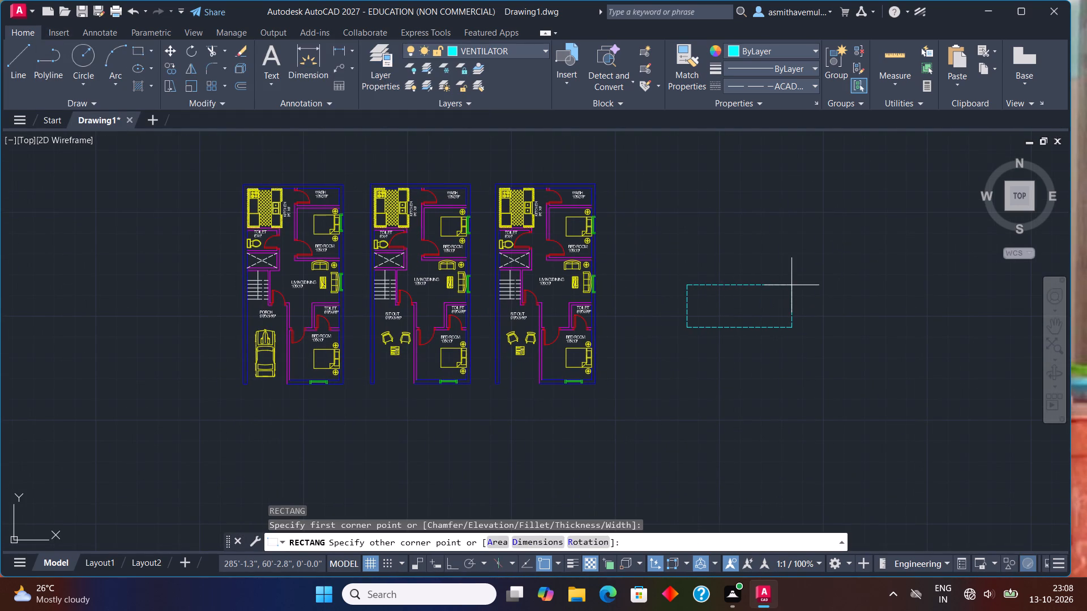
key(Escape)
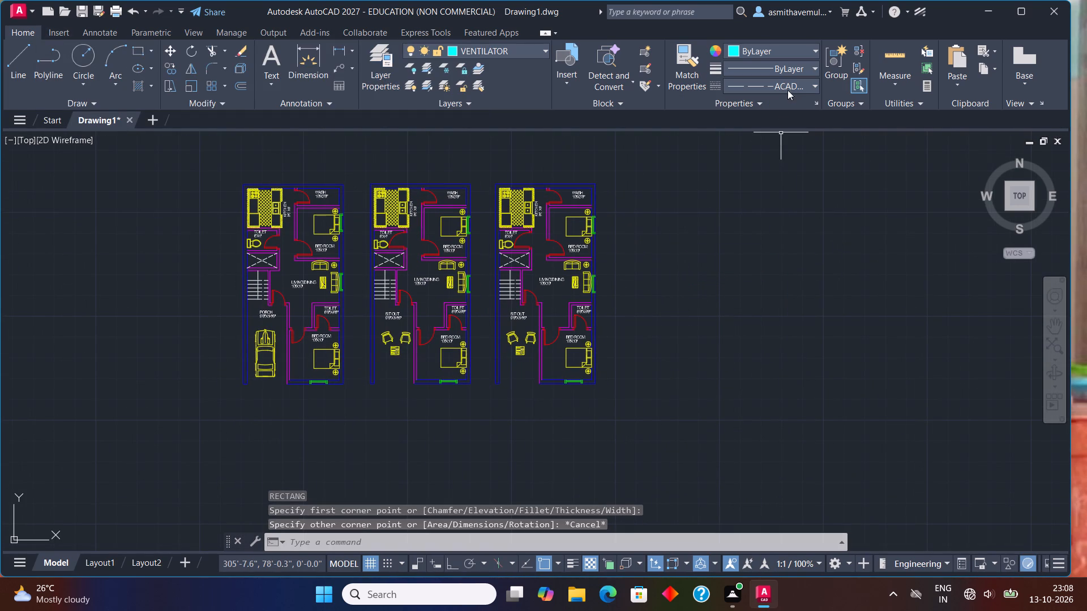
Set the current linetype to ByLayer.
click(790, 83)
click(791, 101)
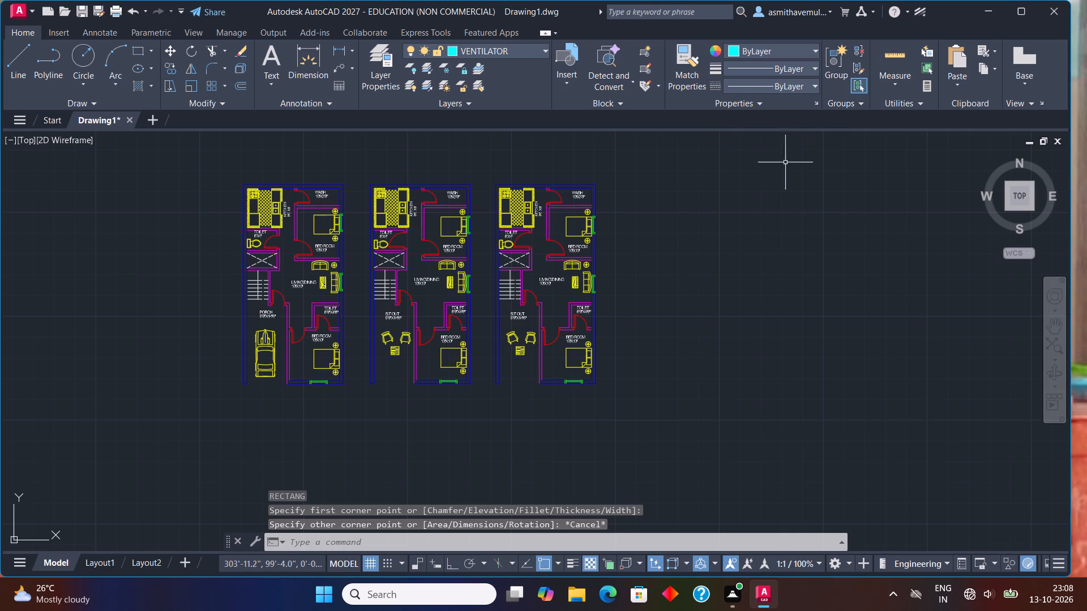
Draw a ventilator rectangle 1'6" long and 9" wide in the empty space east of the third floor plan.
text(REC)
key(Return)
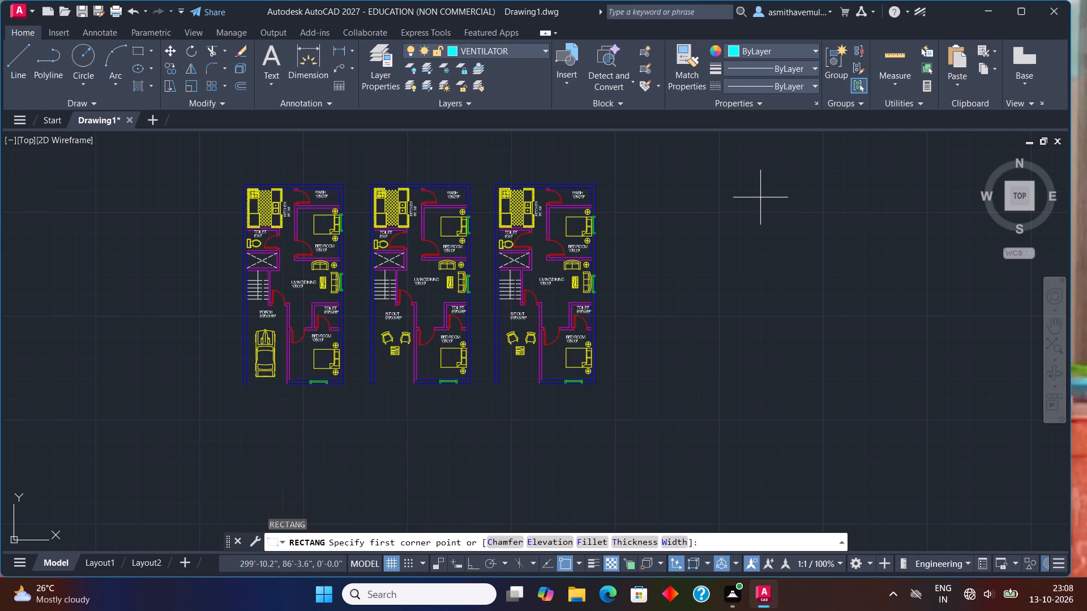
click(748, 325)
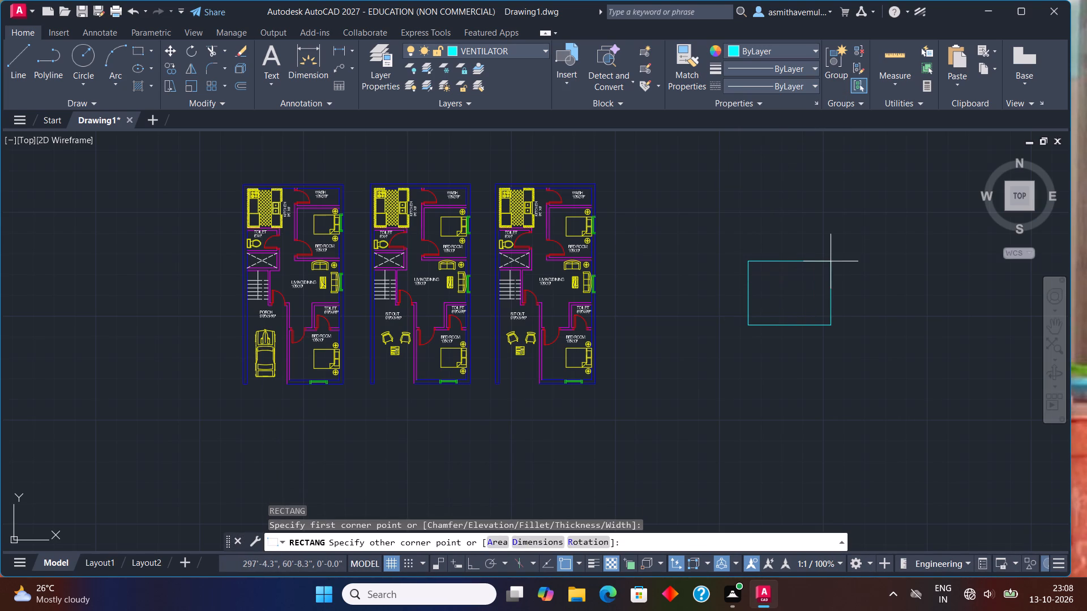
key(d)
key(Return)
text(1'6)
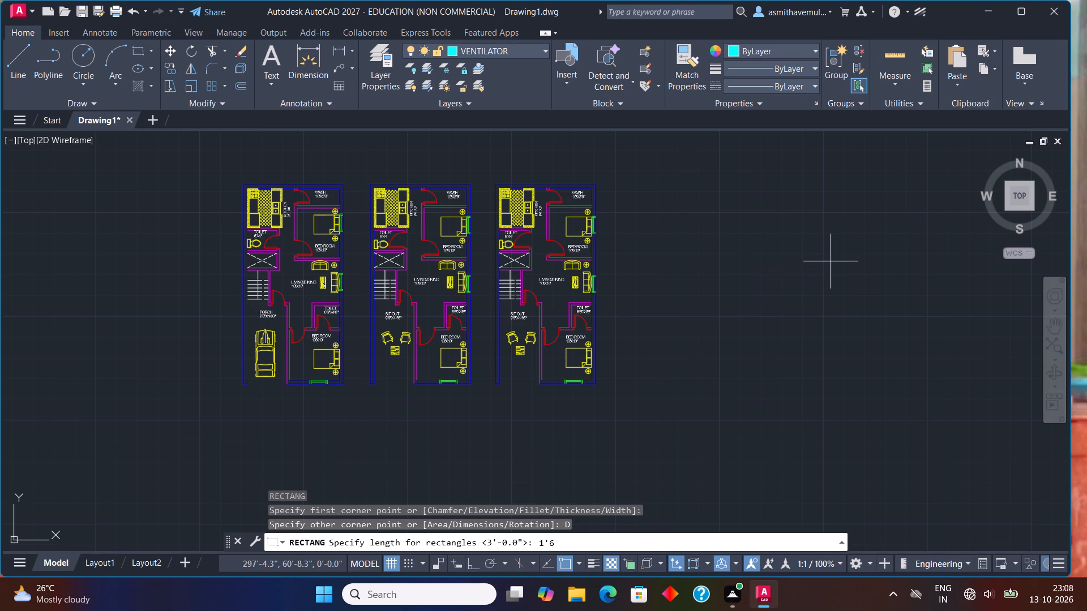
key(shift+quotedbl)
key(Return)
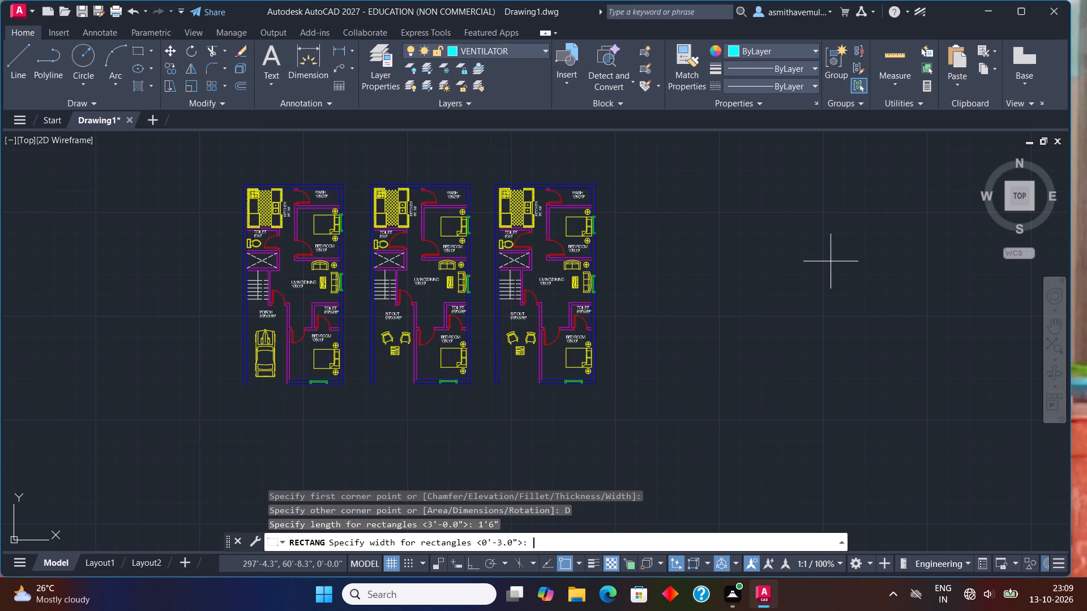
key(9)
key(shift+quotedbl)
key(Return)
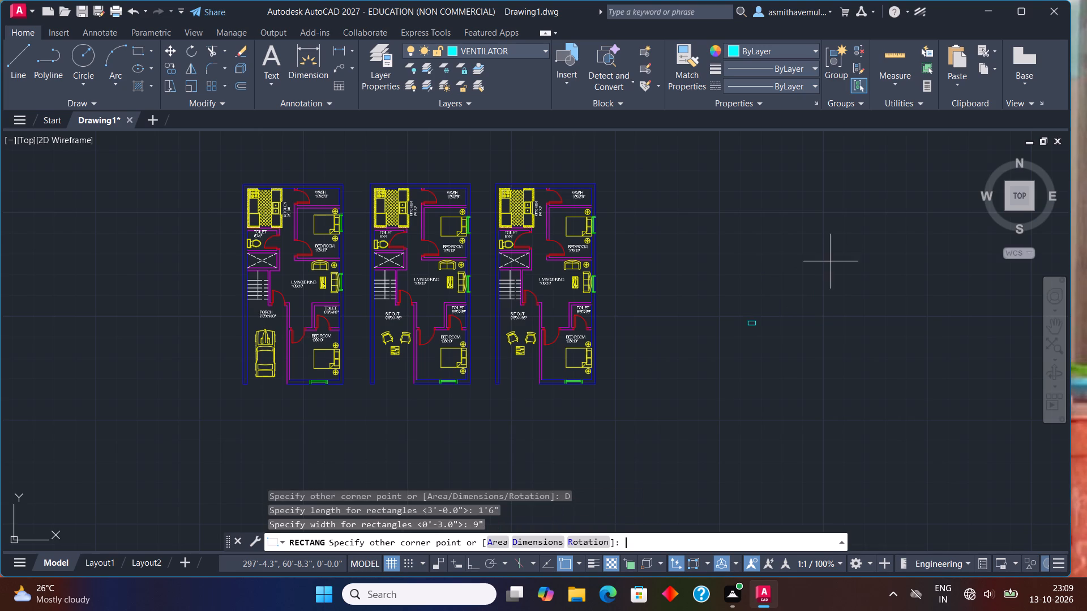
click(831, 261)
click(774, 331)
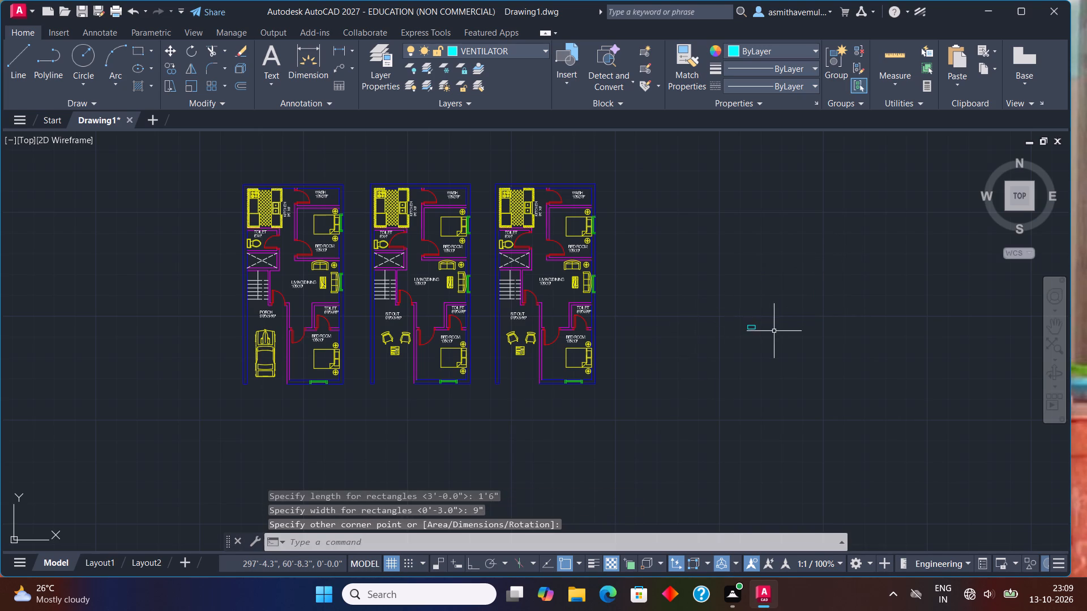
Draw a horizontal line through the ventilator rectangle, joining the midpoints of its two short sides.
scroll(746, 350, up, 3)
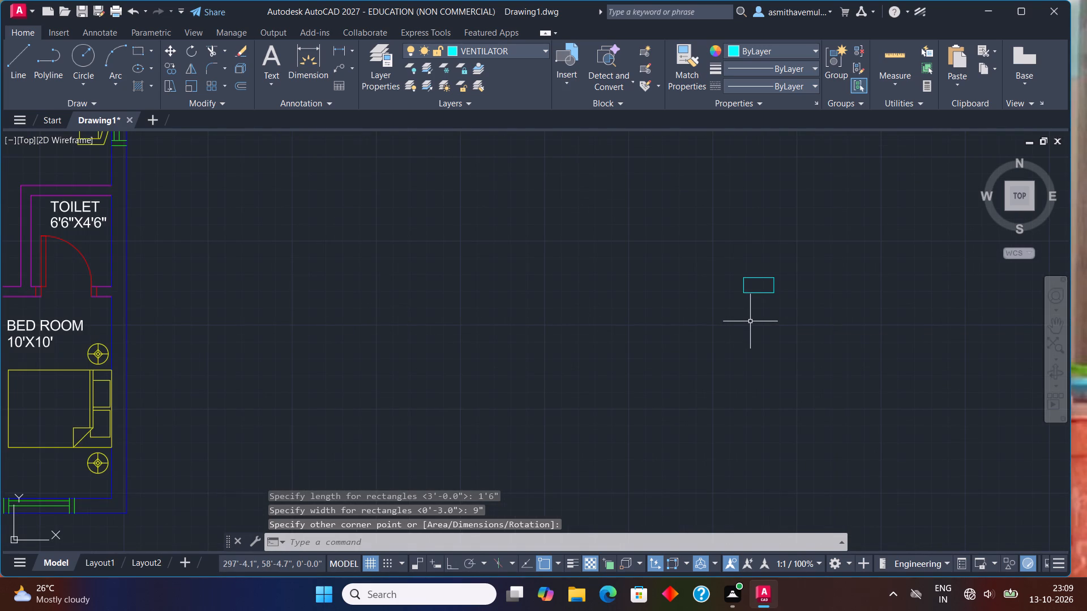
key(l)
key(Return)
scroll(767, 294, up, 1)
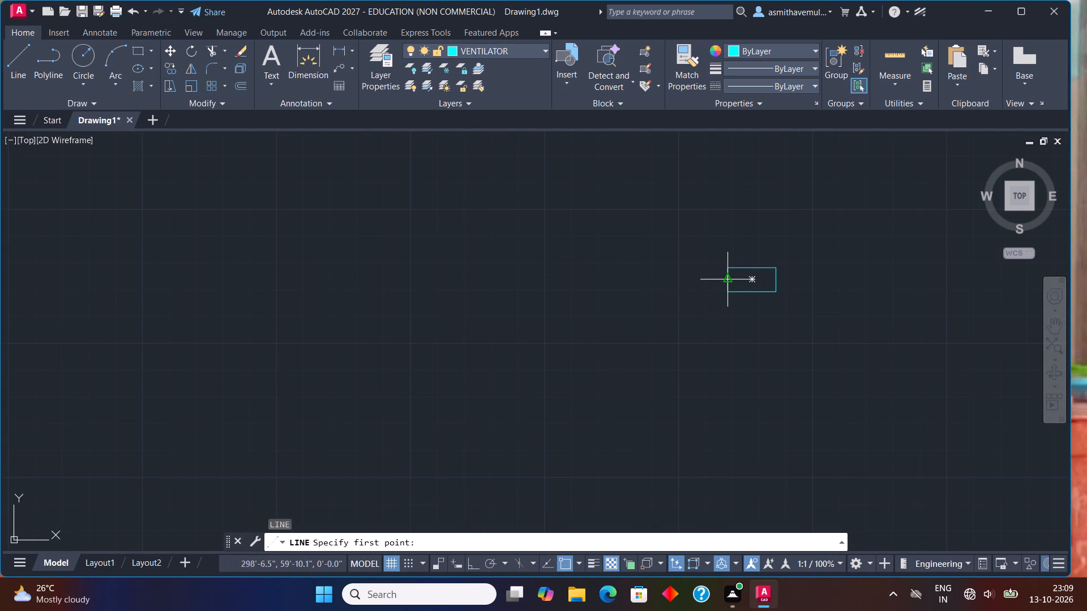
click(727, 280)
click(774, 281)
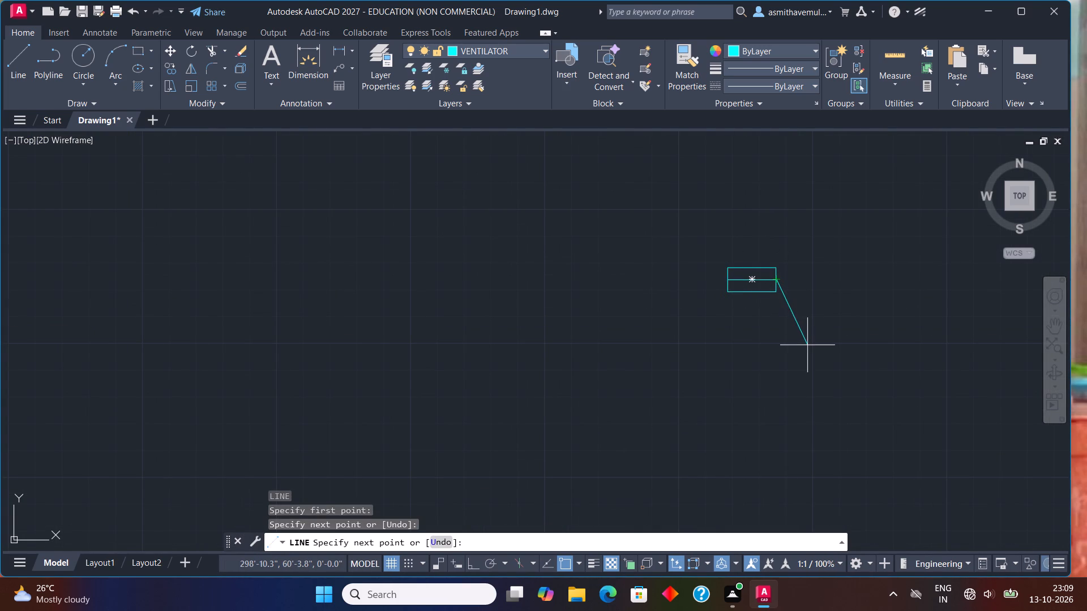
key(Escape)
Explode the ventilator rectangle into separate lines.
click(750, 292)
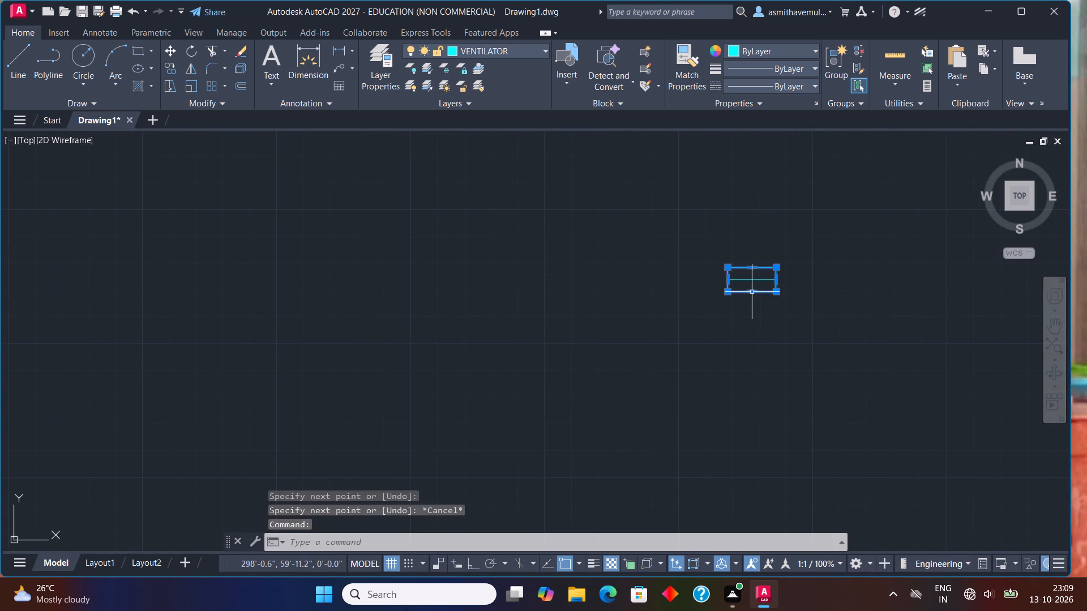
key(x)
key(Return)
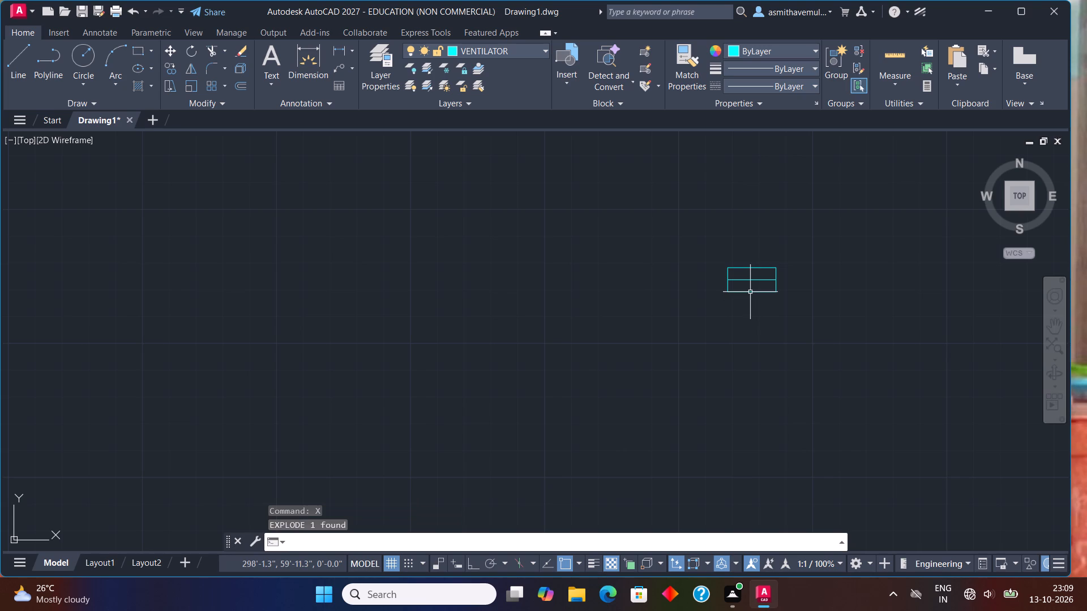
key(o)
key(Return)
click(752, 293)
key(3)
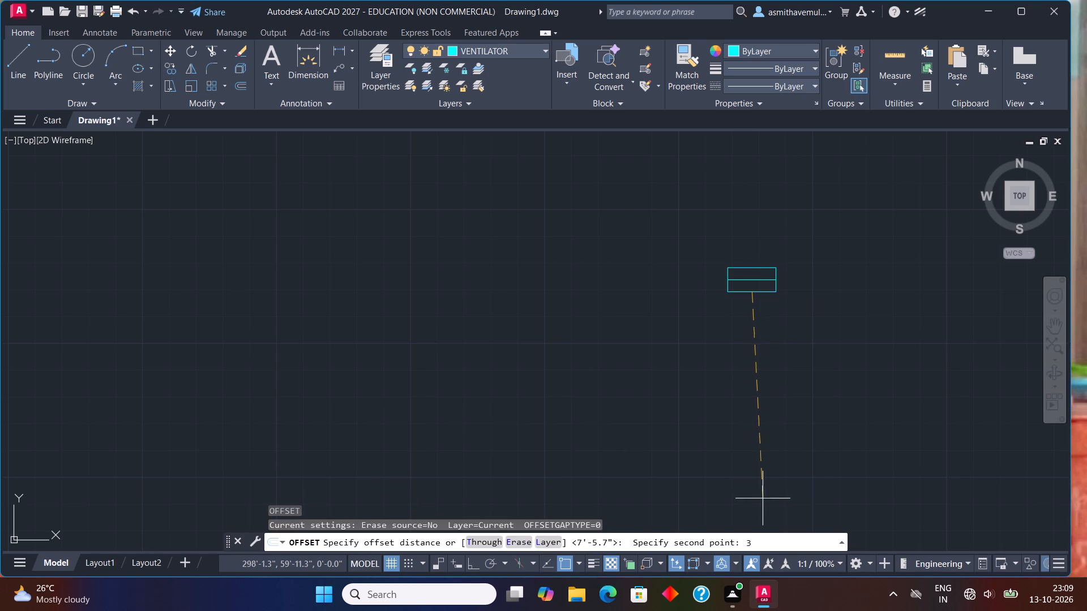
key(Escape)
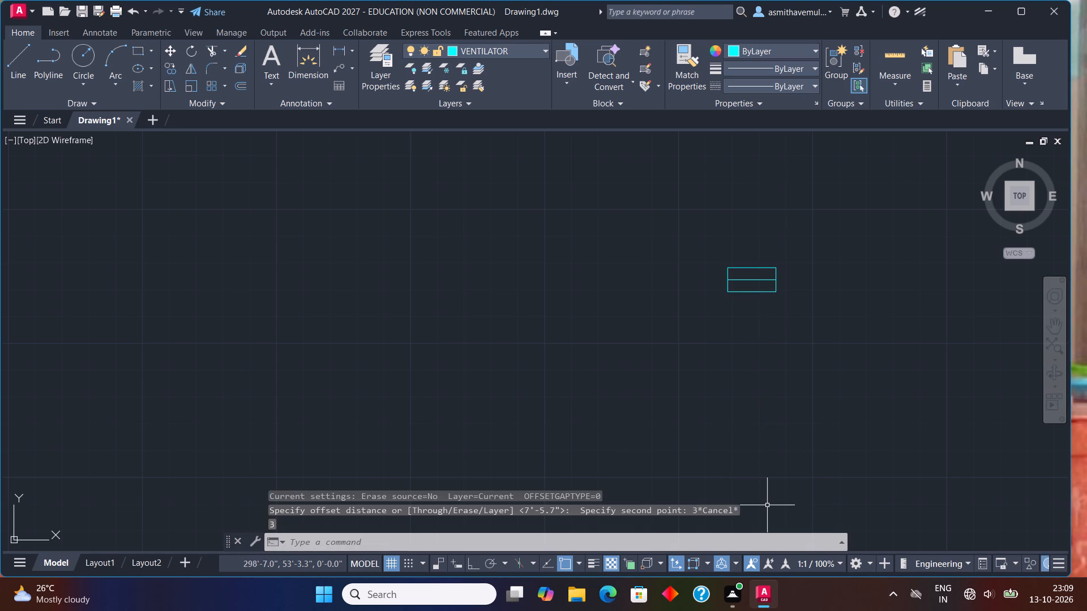
Offset the ventilator's horizontal middle line 3" towards its upper edge.
key(o)
key(Return)
key(3)
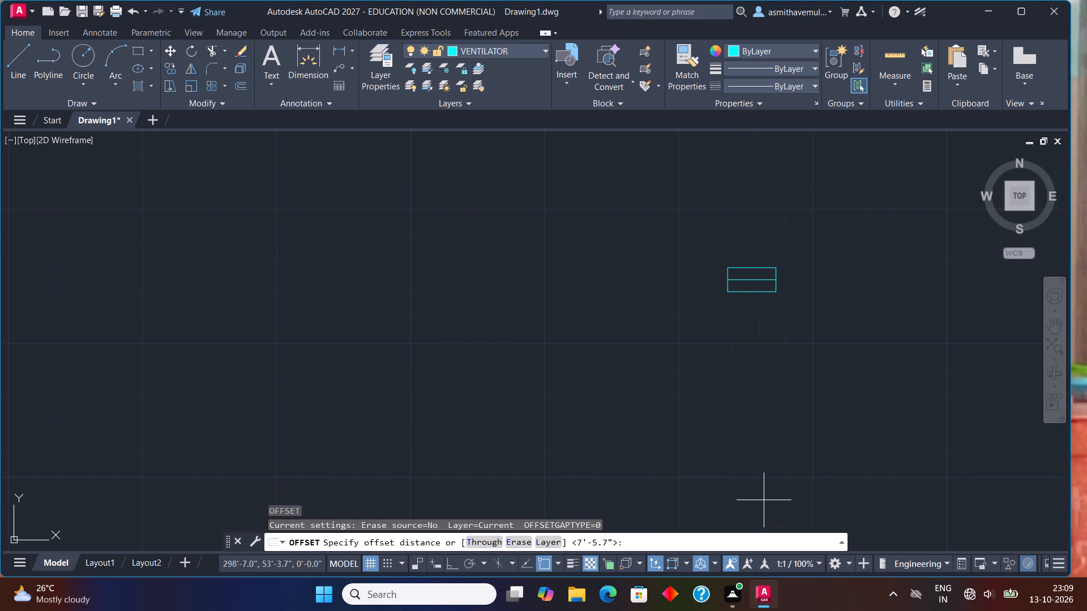
key(shift+quotedbl)
key(Return)
scroll(724, 279, up, 1)
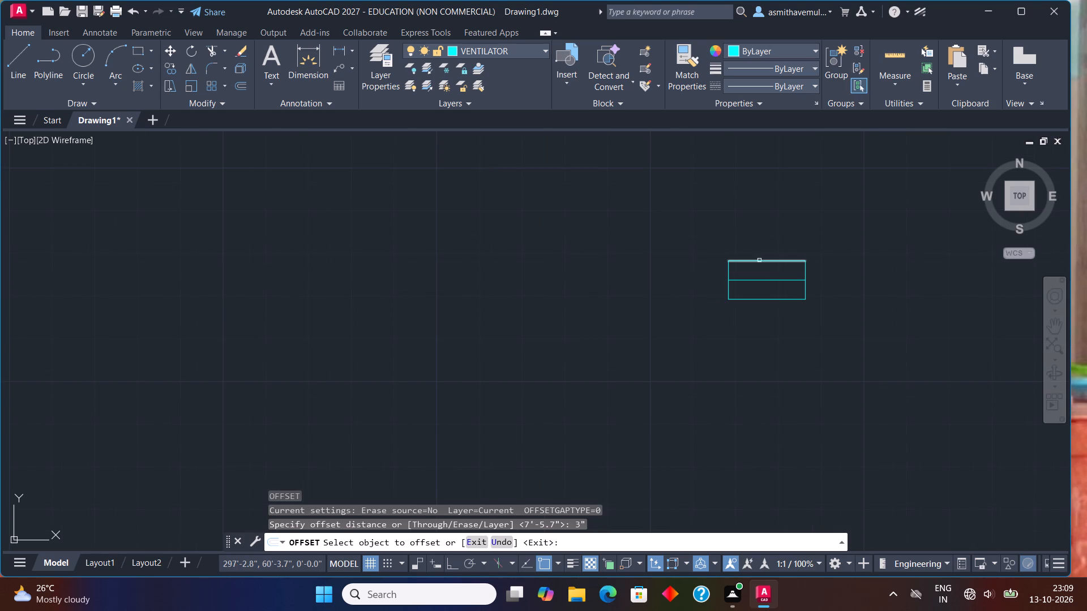
click(777, 278)
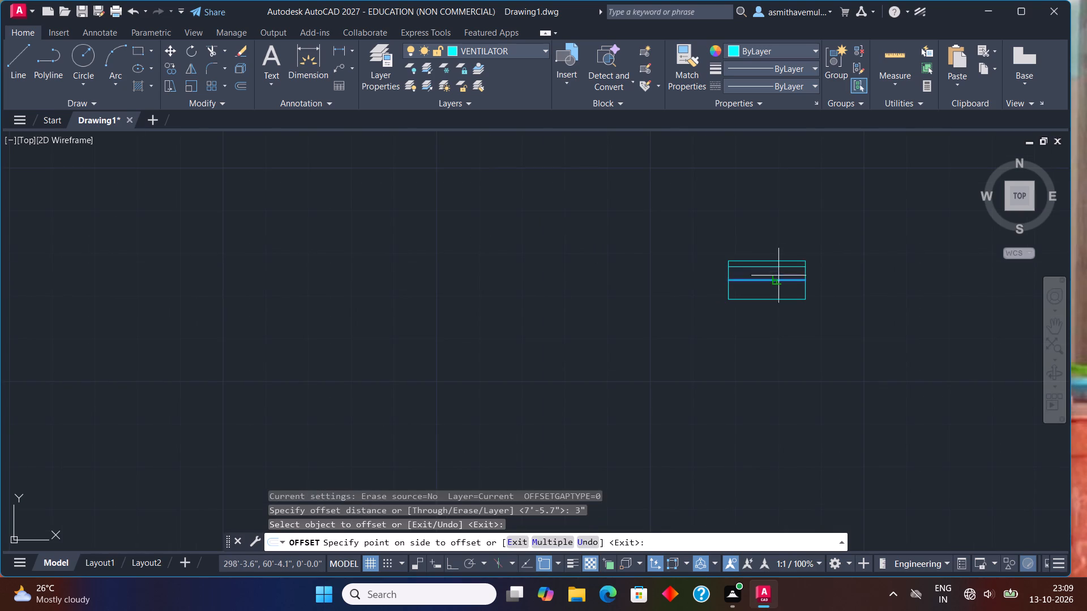
click(781, 269)
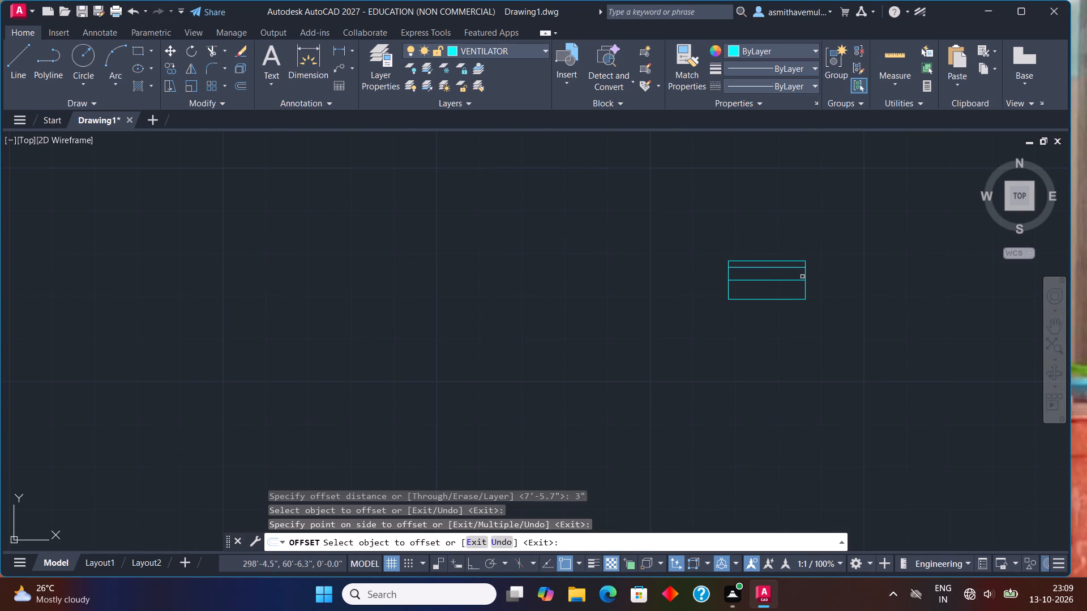
Offset both short sides of the ventilator 3" outward.
click(806, 273)
click(856, 263)
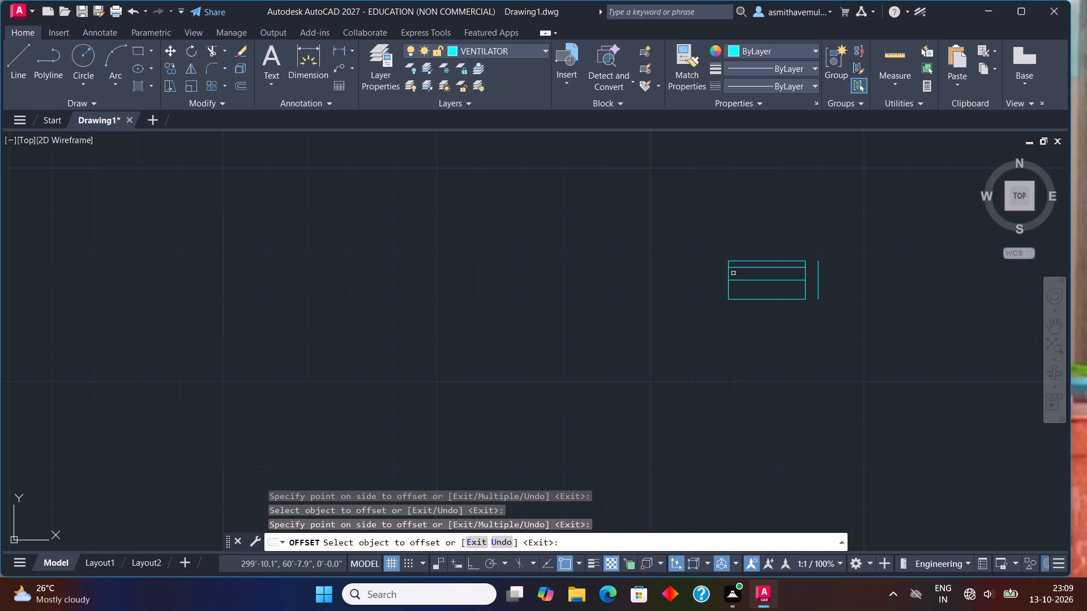
click(728, 275)
click(674, 285)
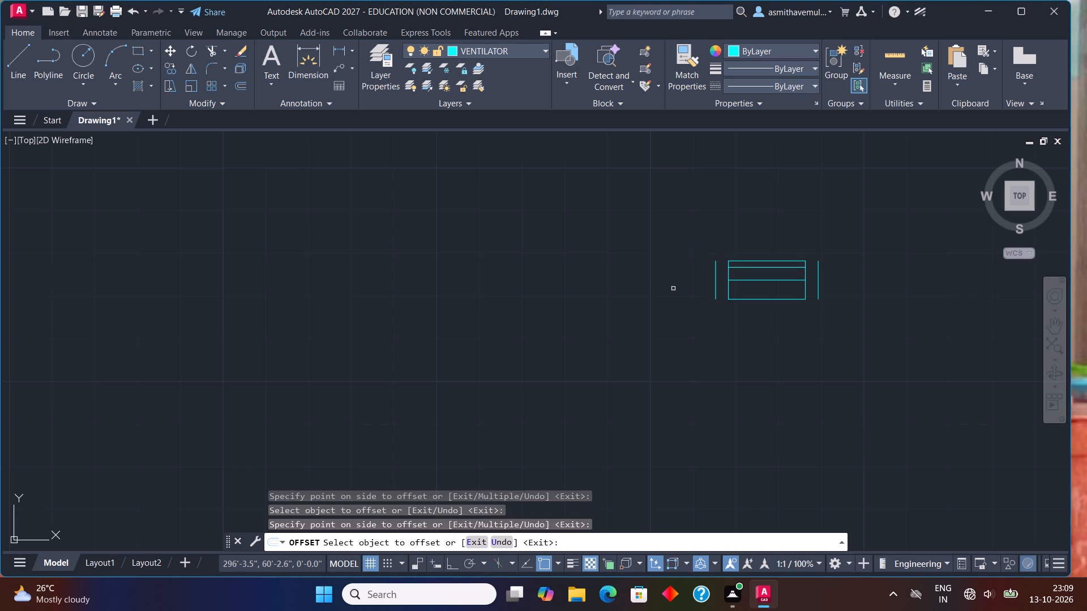
key(Escape)
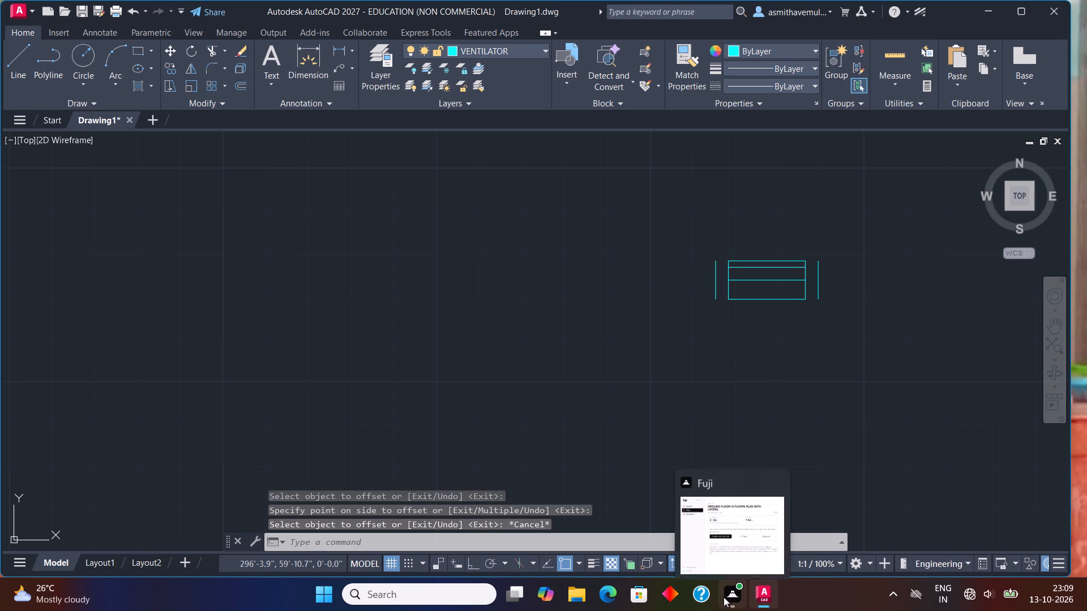
Move the whole ventilator symbol closer to the third floor plan, just east of its TOILET beside the front BED ROOM.
scroll(707, 405, down, 2)
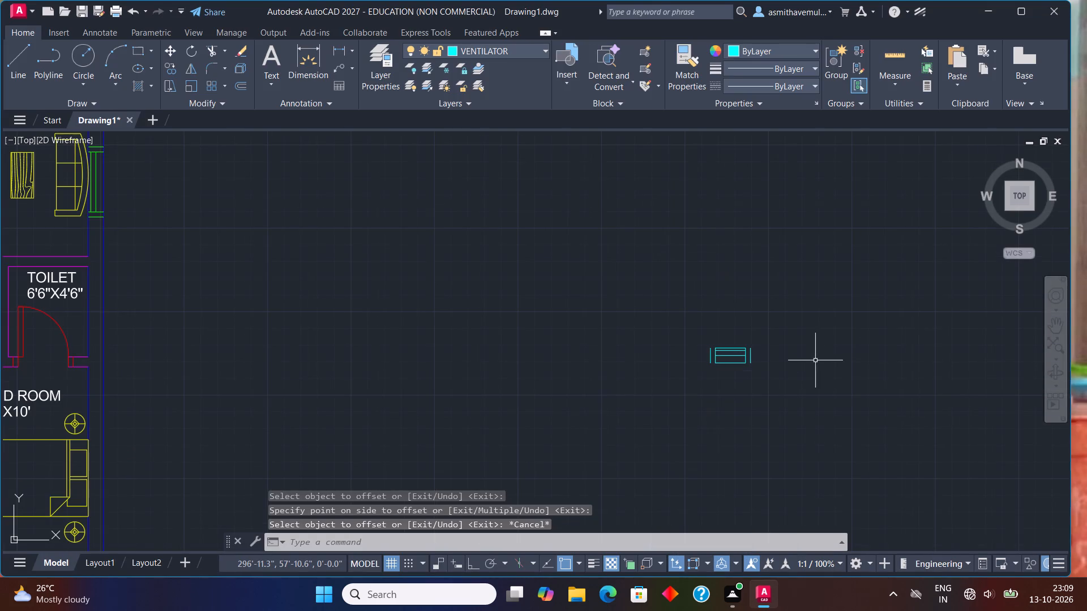
drag(795, 345, 696, 416)
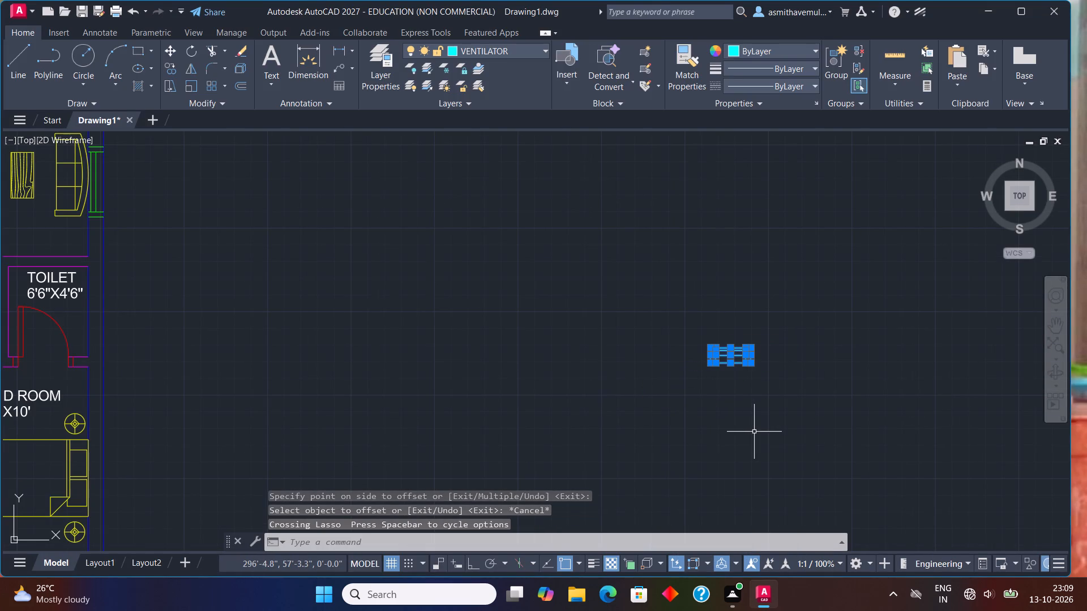
key(m)
key(Return)
click(754, 351)
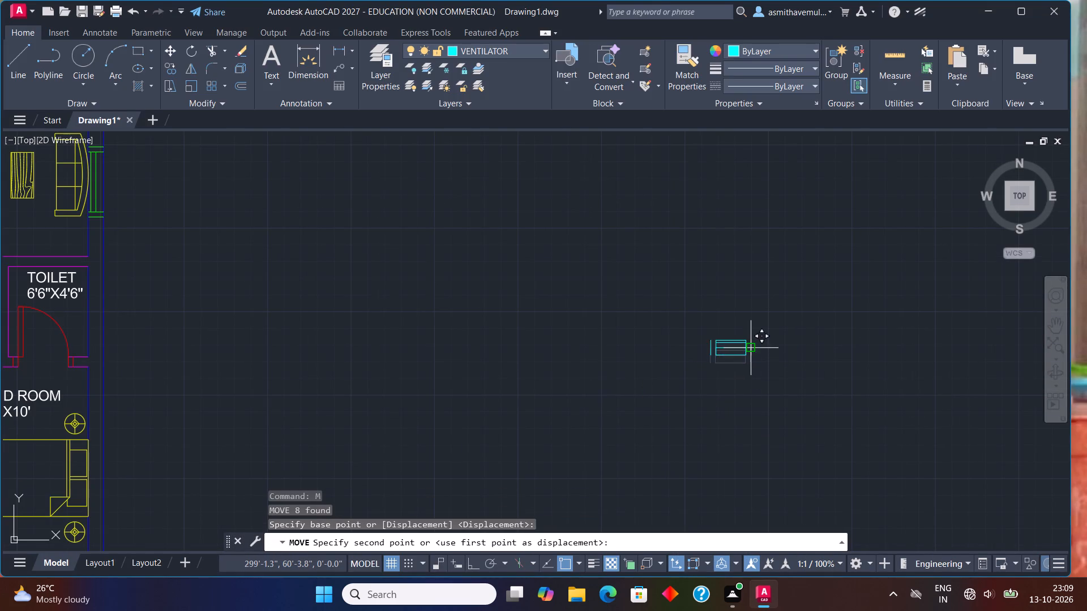
middle_drag(355, 226, 537, 252)
scroll(412, 304, down, 1)
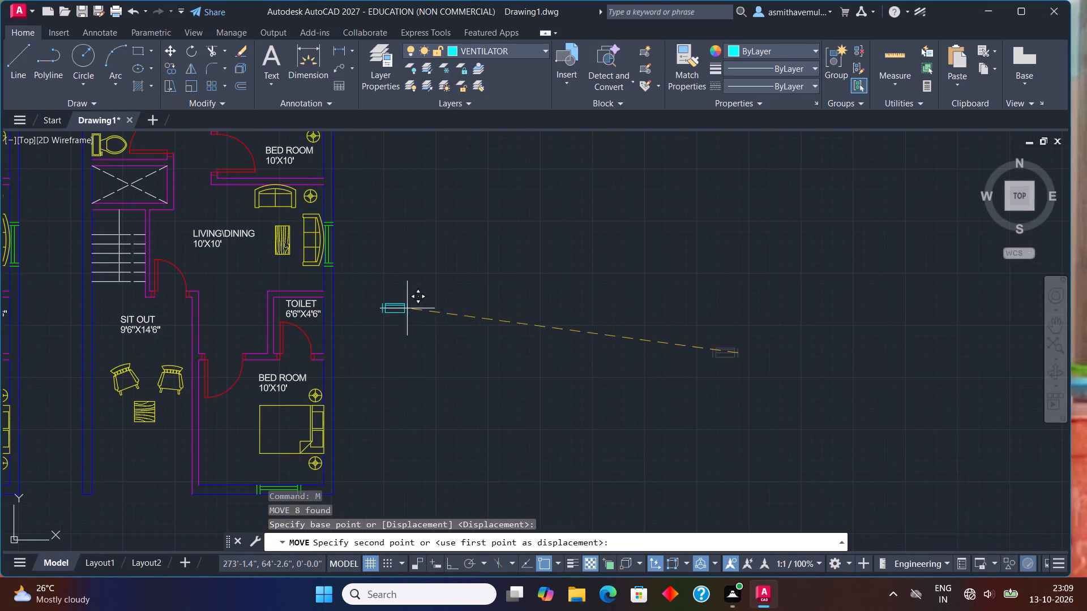
click(426, 305)
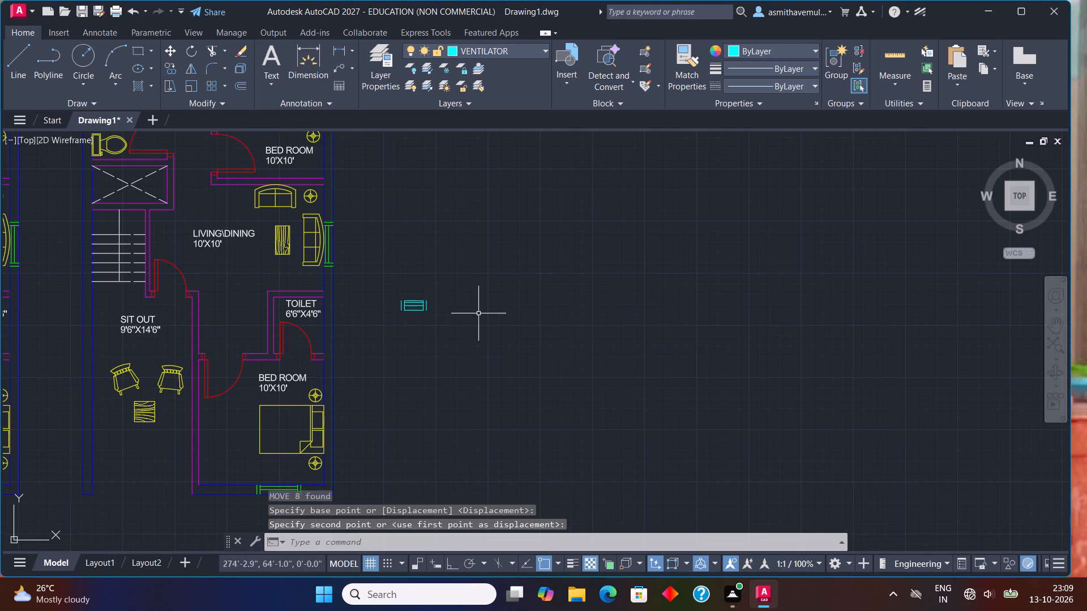
Copy the ventilator symbol once, placing the duplicate a short distance northeast of the original.
drag(478, 311, 391, 339)
key(c)
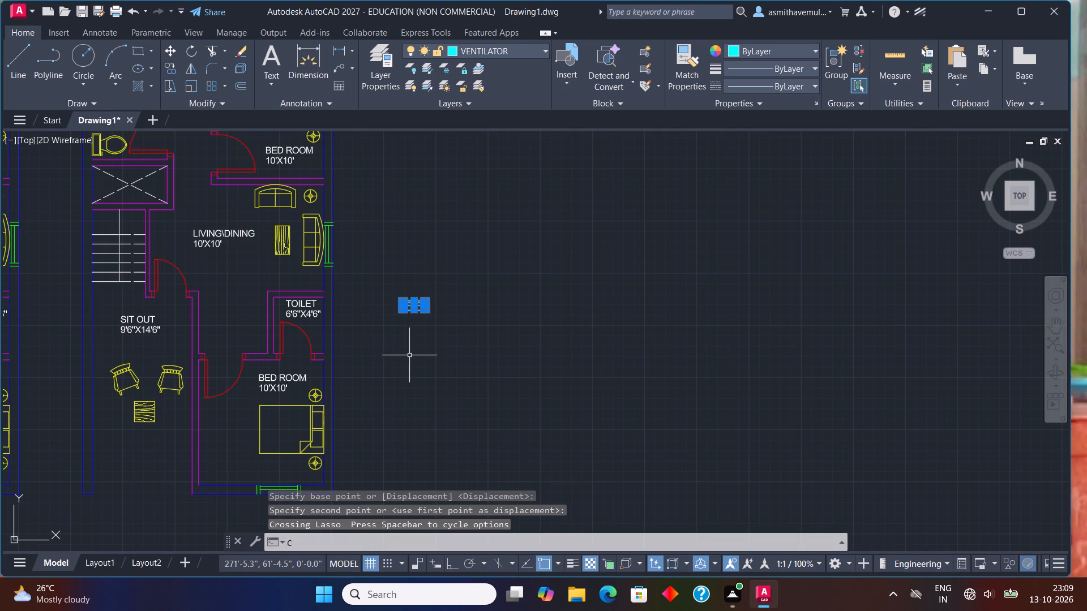
key(o)
key(p)
key(y)
key(Return)
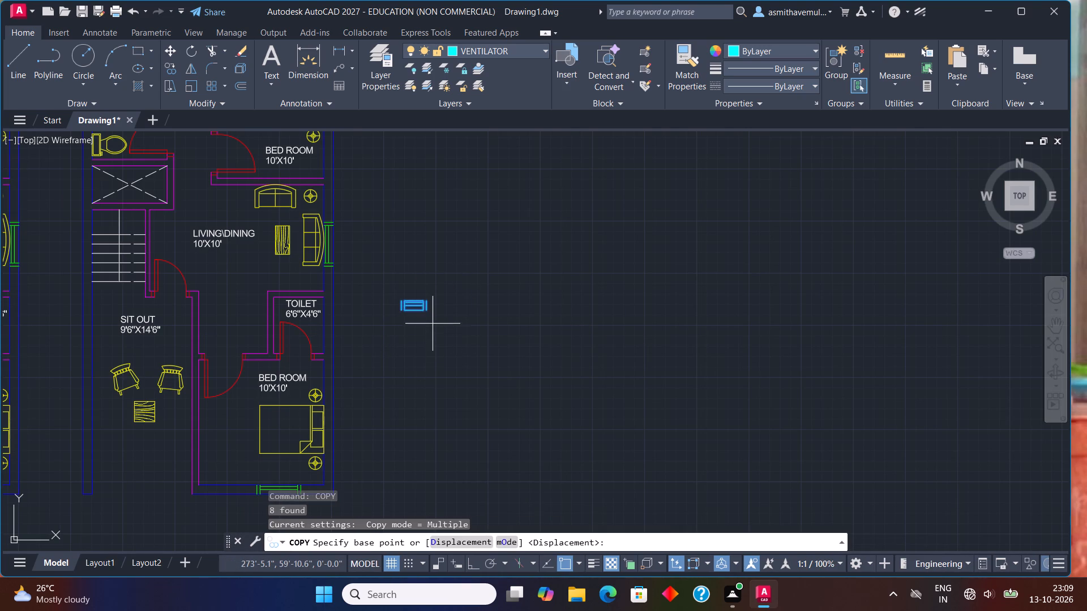
click(431, 307)
click(483, 271)
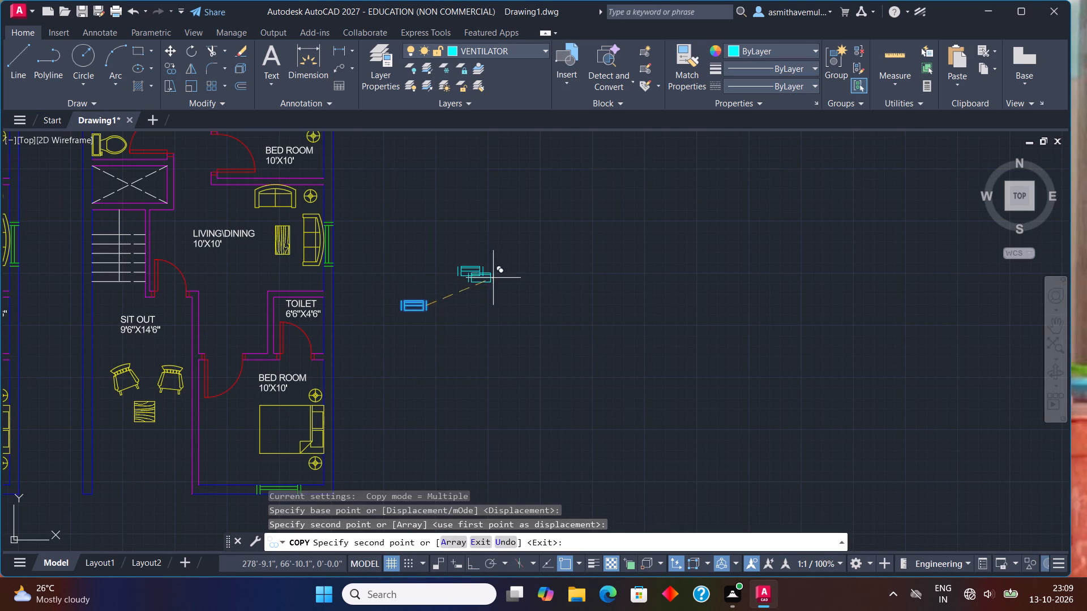
key(Escape)
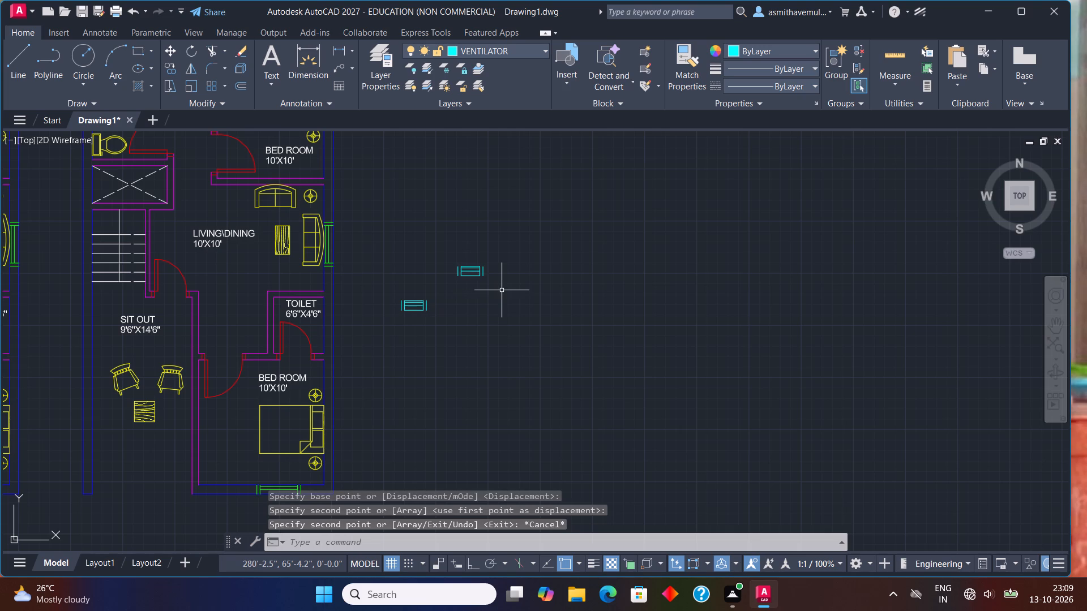
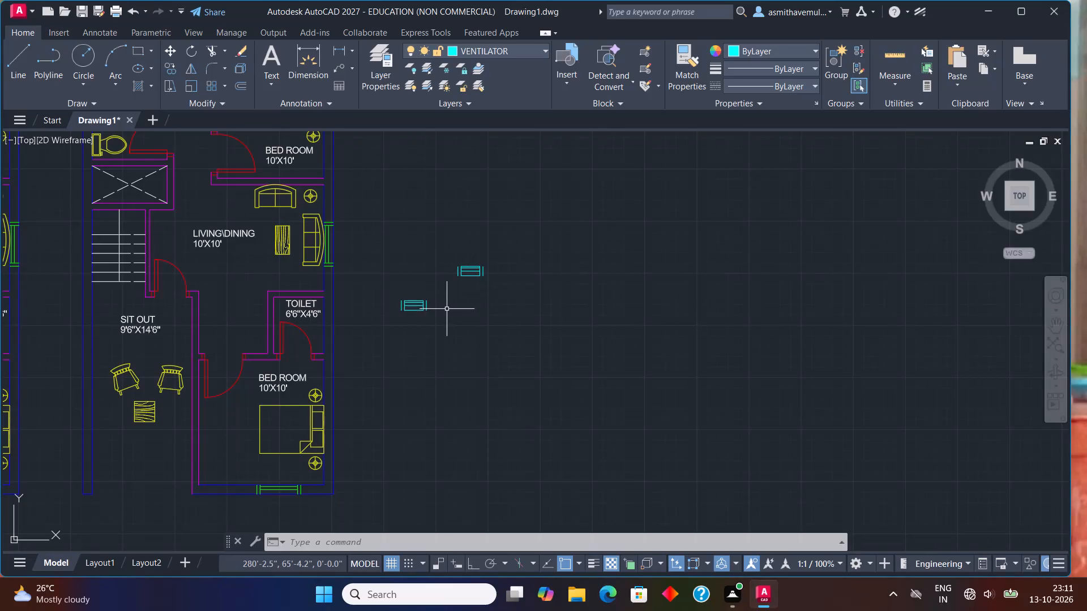
Rotate the original ventilator symbol, nearest the third floor plan, 90° about its upper east corner so it stands vertically.
drag(445, 307, 365, 336)
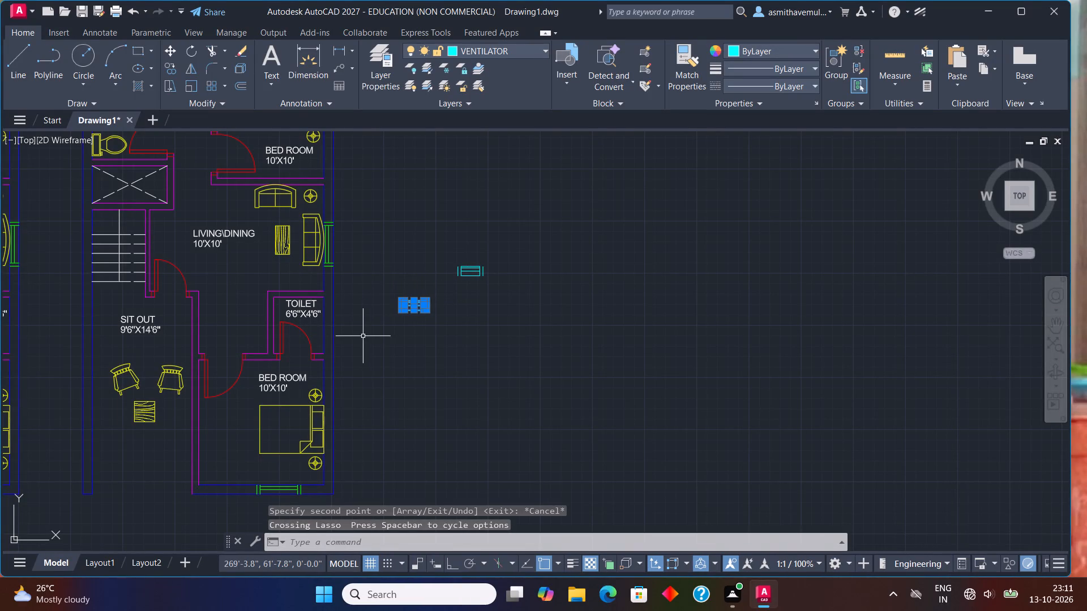
text(RO)
key(Return)
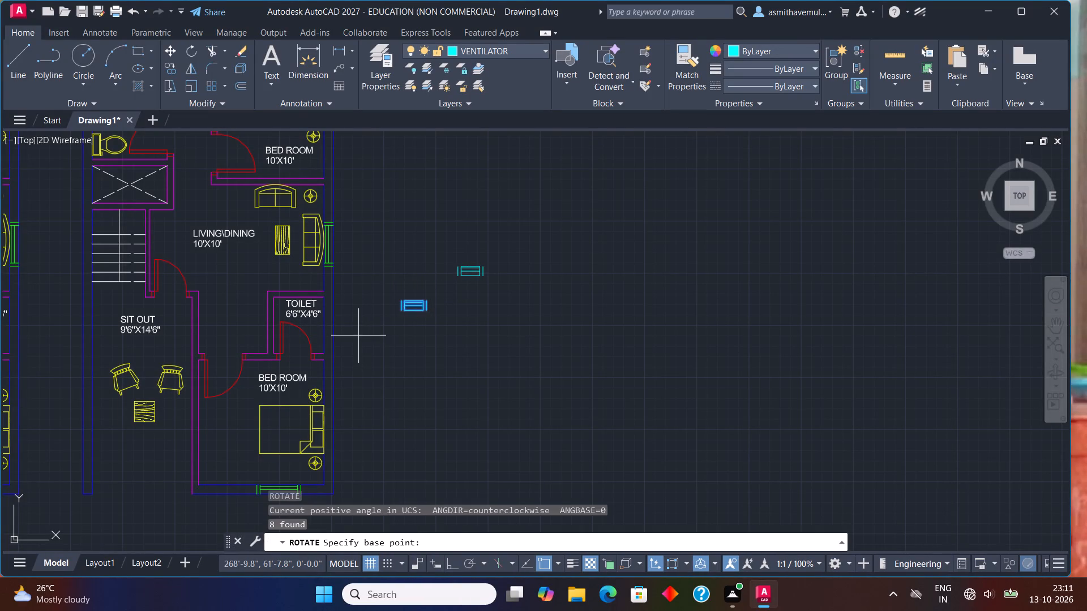
click(426, 303)
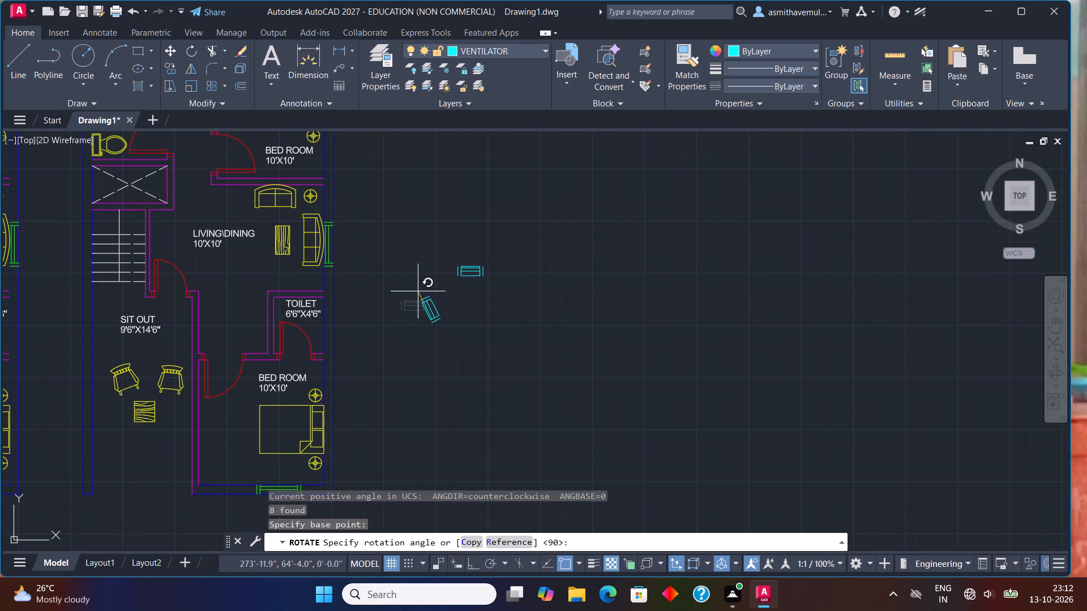
key(F8)
click(418, 291)
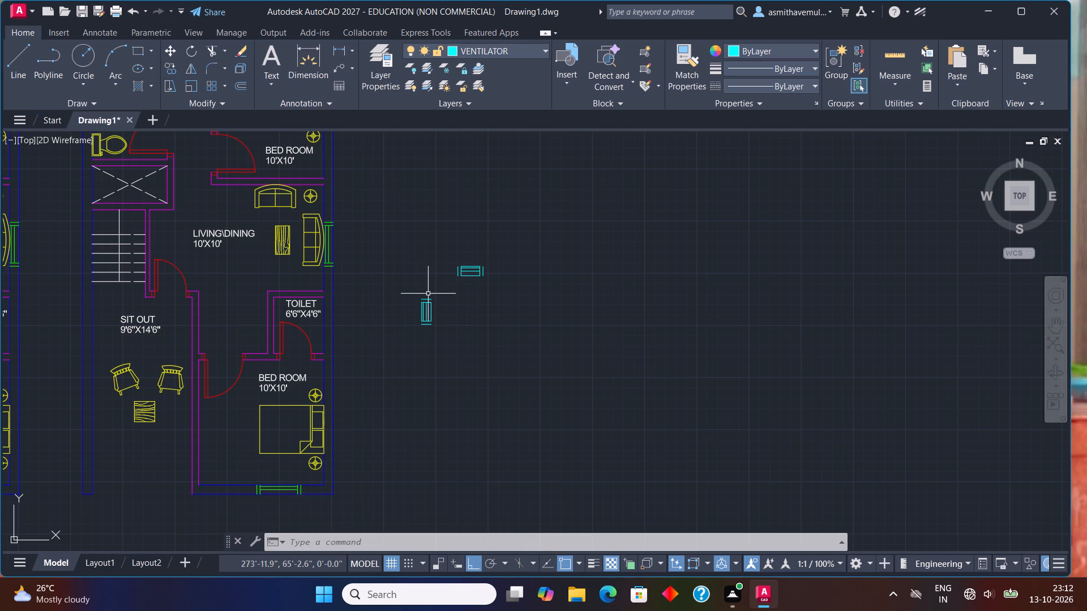
Copy the vertical ventilator by its upper west corner into the east wall of the third plan's 6'6"X4'6" TOILET.
drag(426, 293, 446, 359)
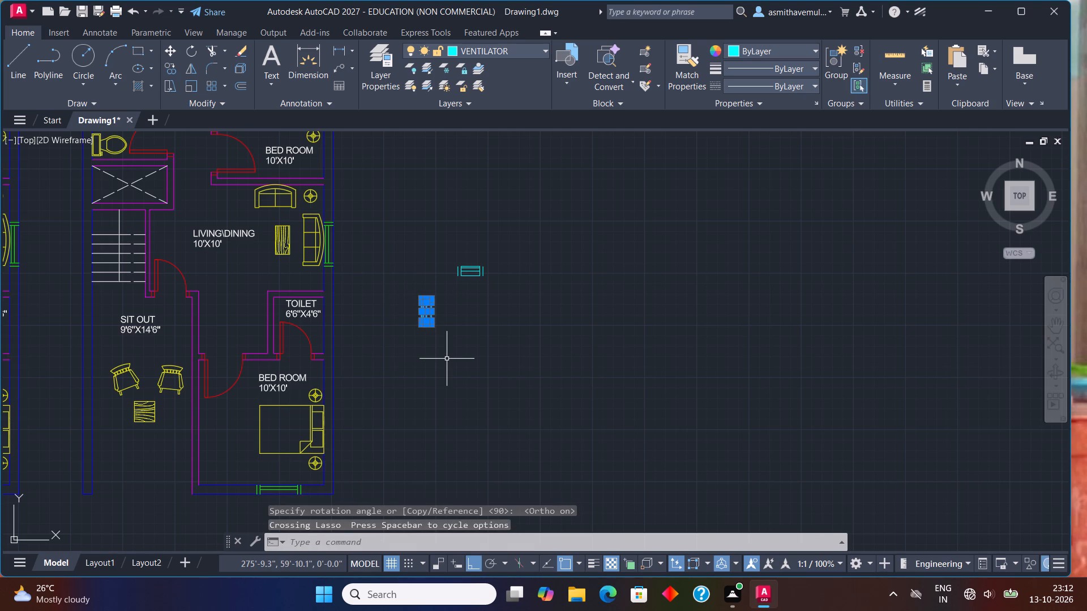
key(c)
key(o)
text(PY)
key(Return)
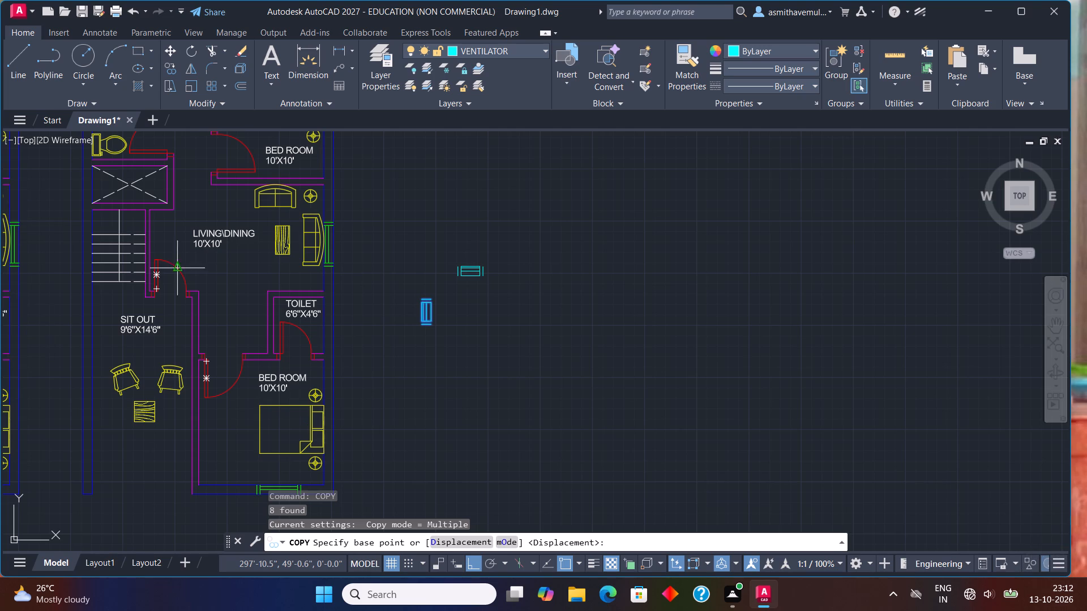
click(422, 301)
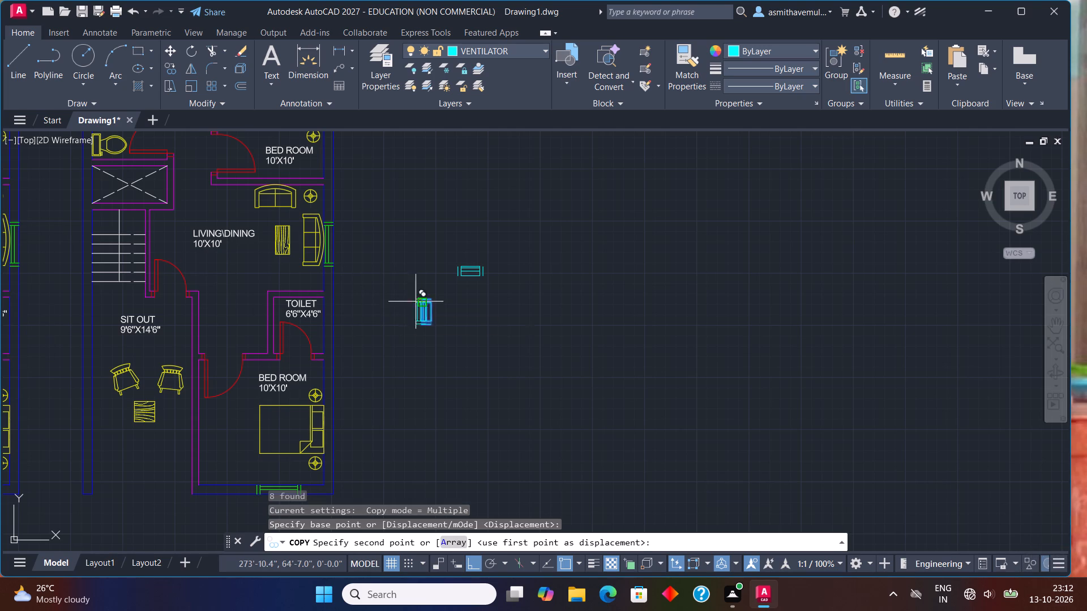
scroll(319, 316, up, 3)
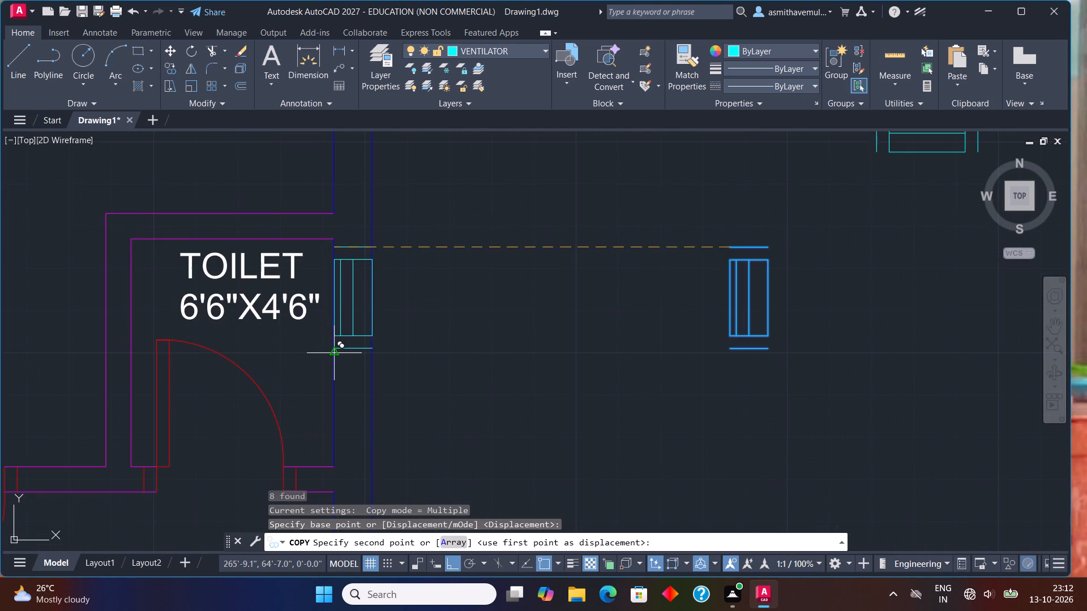
key(F8)
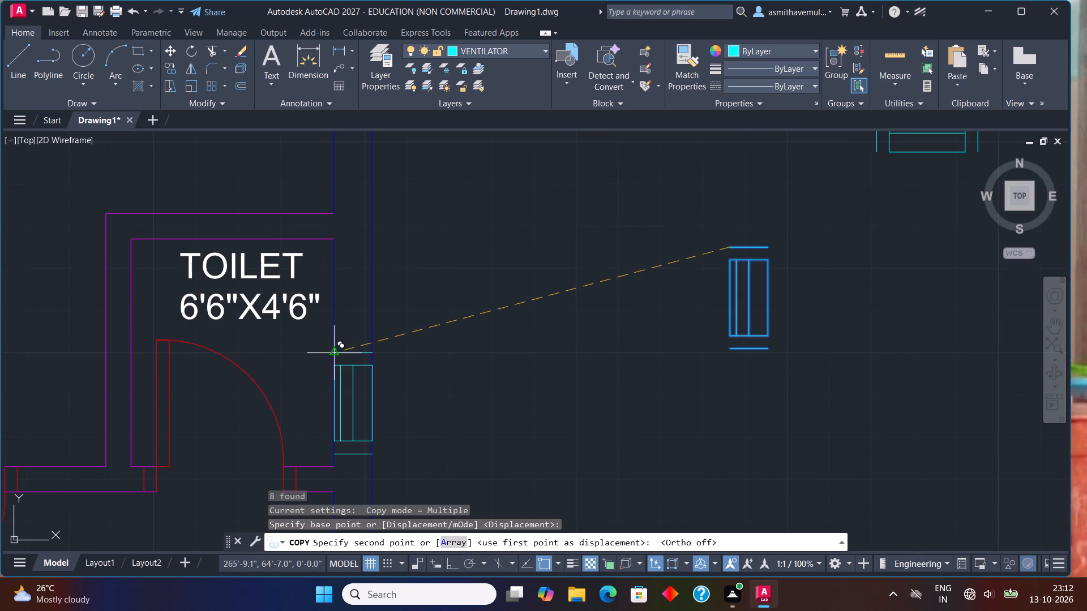
click(335, 315)
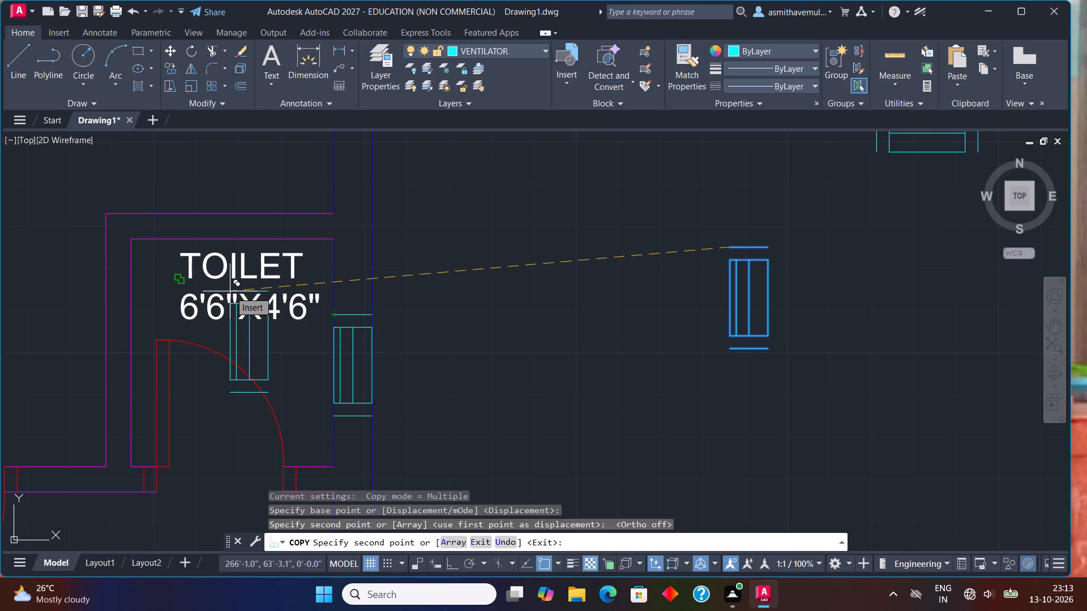
Place another copy of the vertical ventilator in the east wall of the second plan's 6'6"X4'6" TOILET.
scroll(217, 334, down, 3)
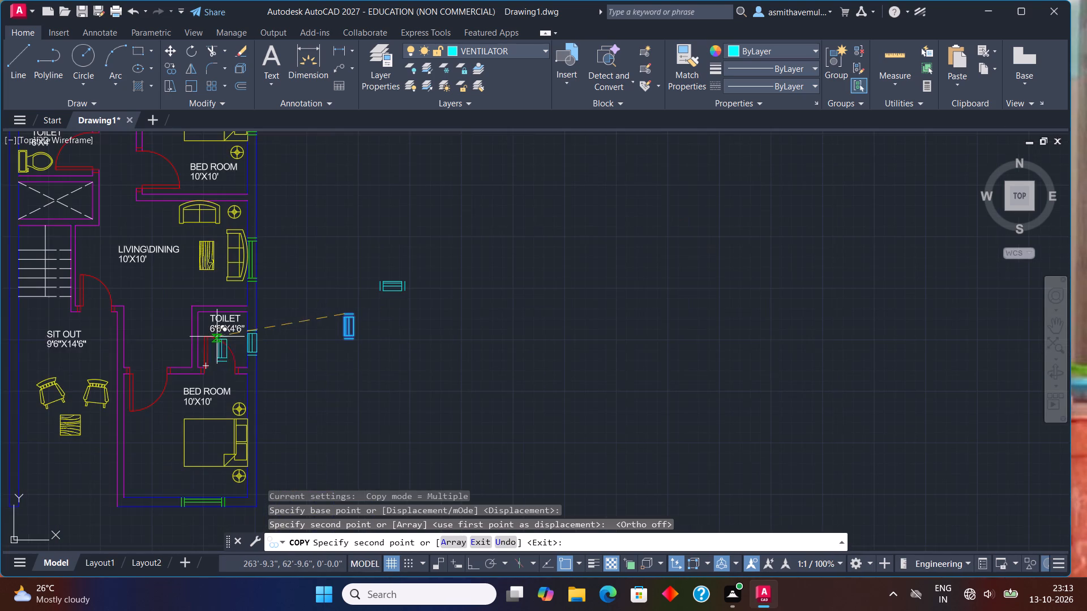
middle_drag(34, 368, 752, 369)
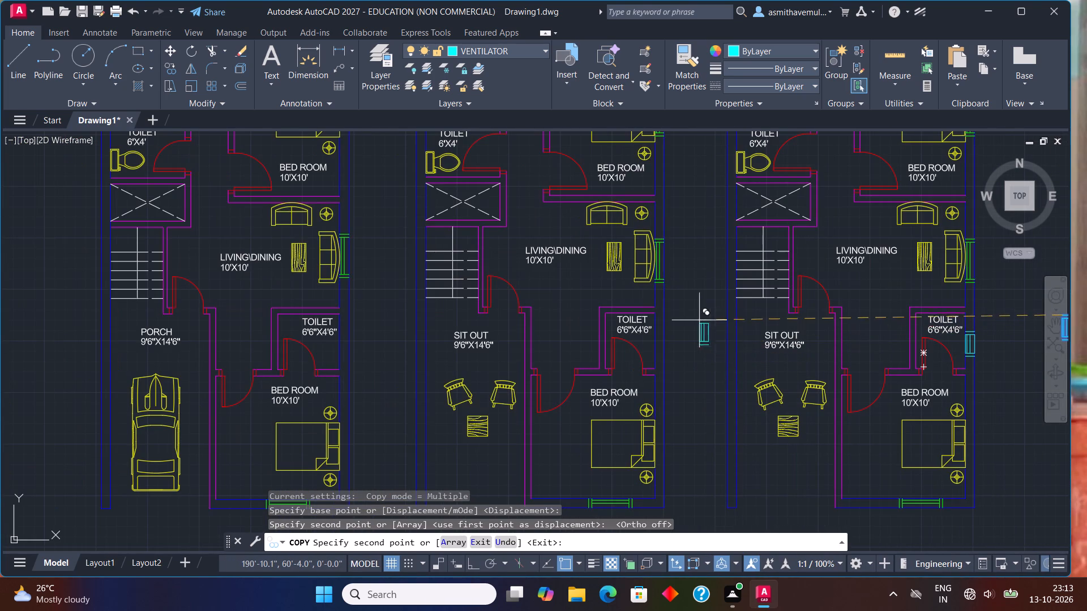
scroll(670, 346, up, 3)
scroll(624, 322, up, 1)
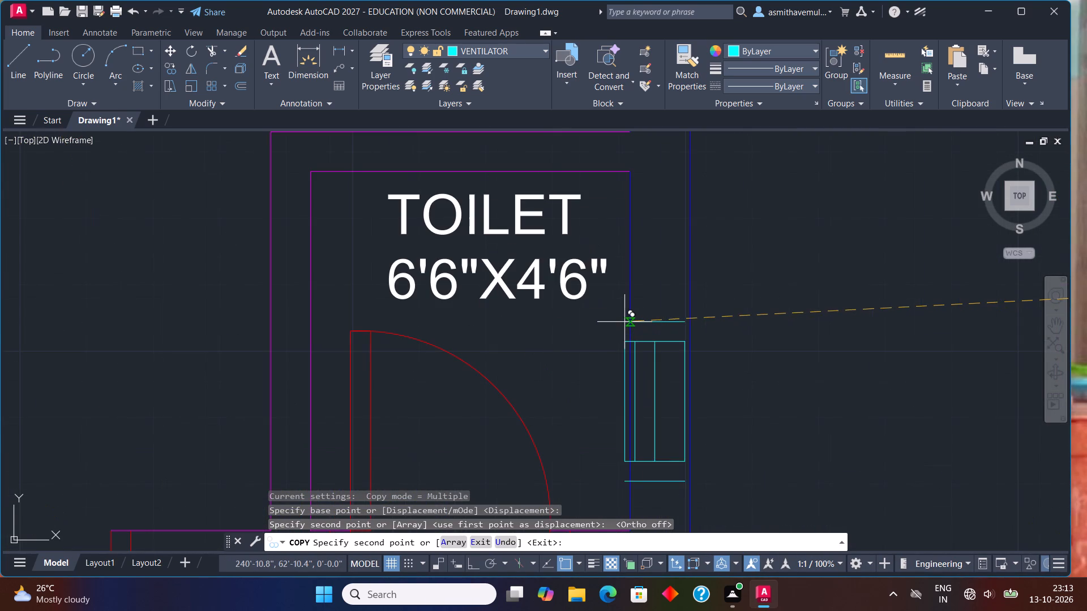
click(630, 311)
Place a ventilator copy in the east wall of the 6'6"X4'6" TOILET in the PORCH plan and finish copying.
scroll(483, 307, down, 2)
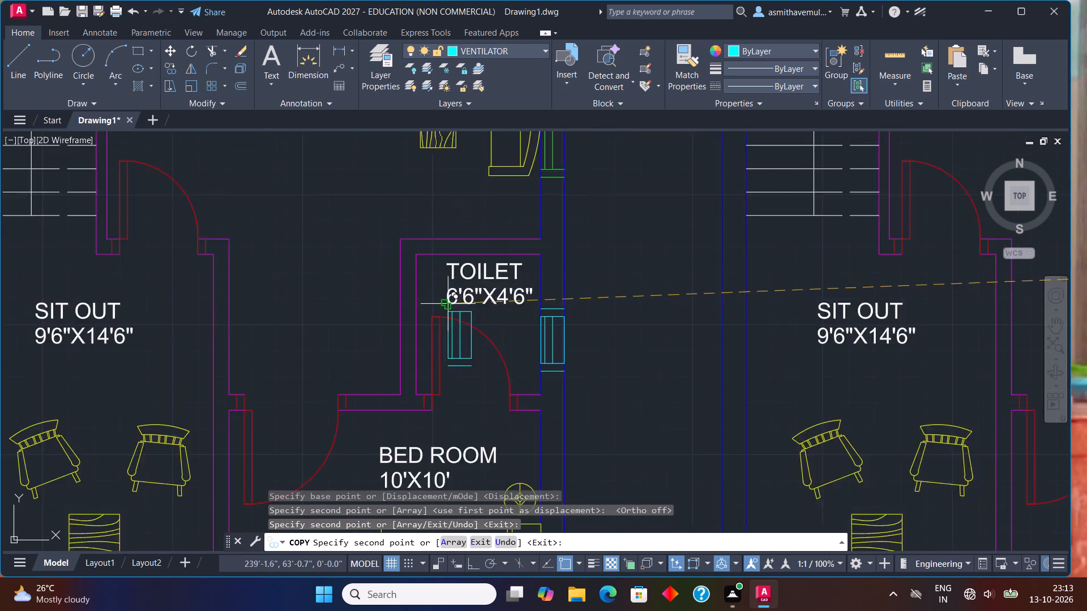
scroll(446, 304, down, 1)
middle_drag(400, 304, 1086, 312)
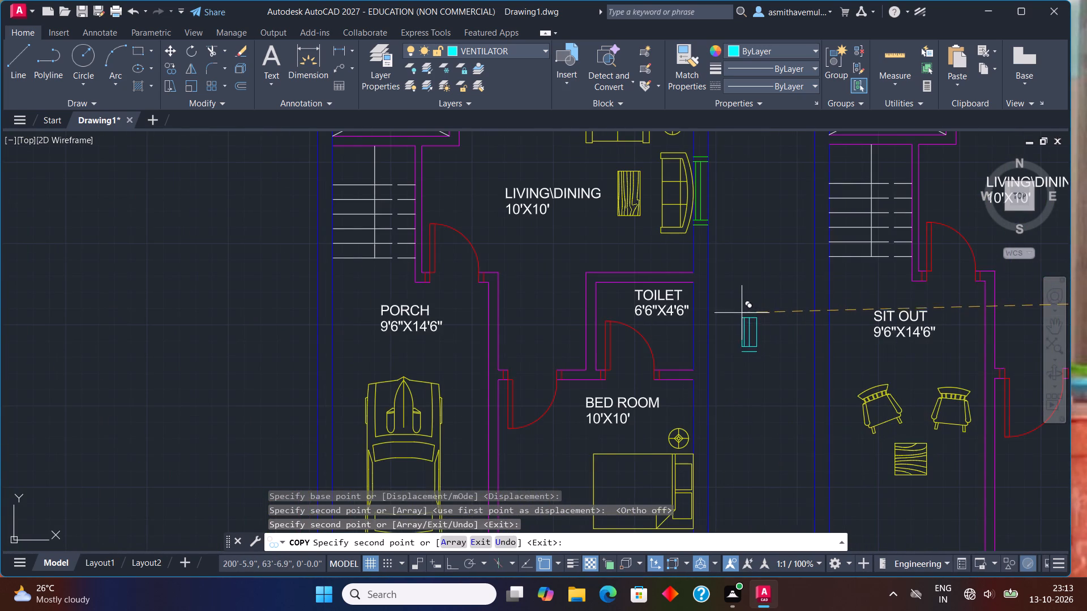
scroll(720, 312, up, 2)
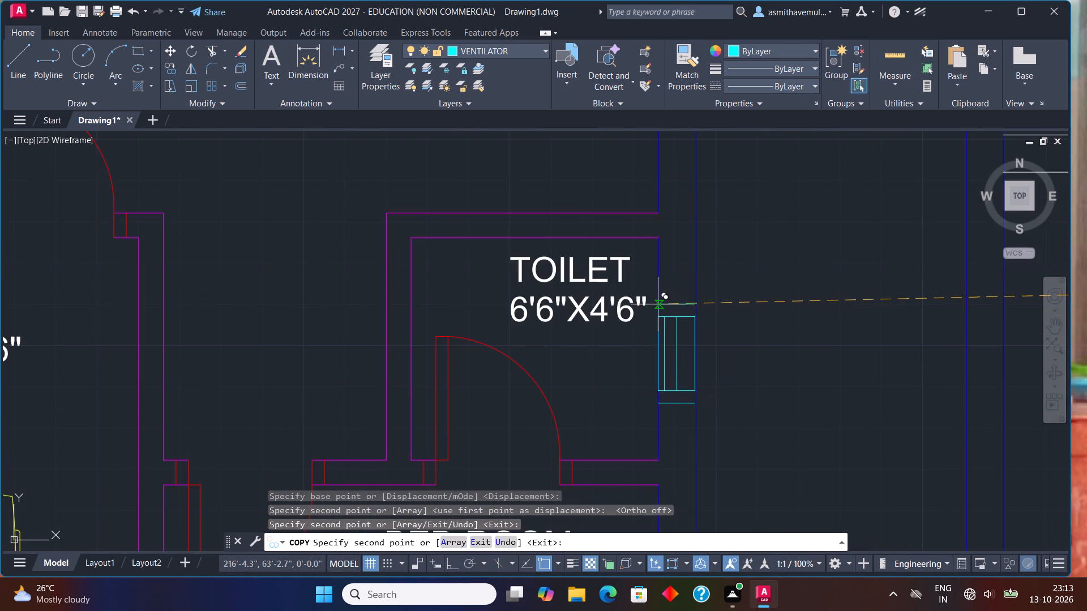
click(659, 305)
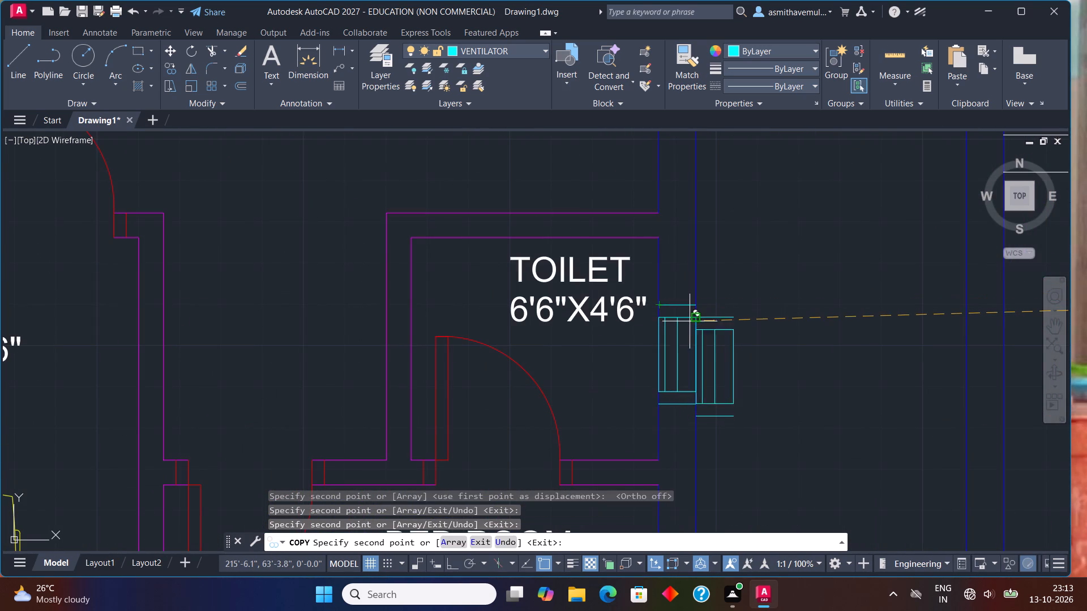
key(Escape)
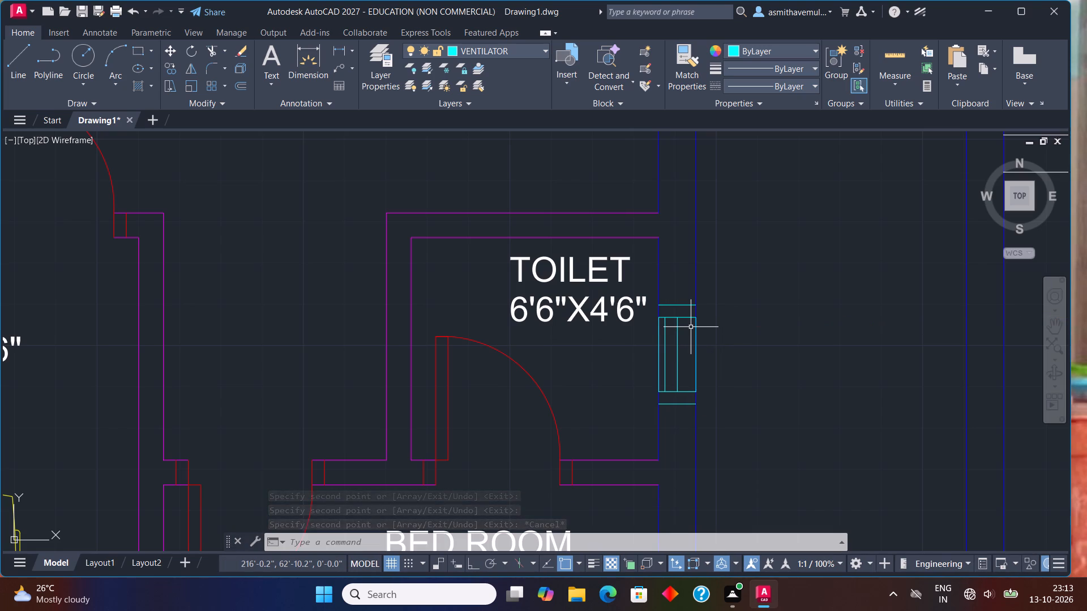
Rotate the vertical ventilator standing outside the third floor plan 180° about its lower west corner.
scroll(599, 272, down, 4)
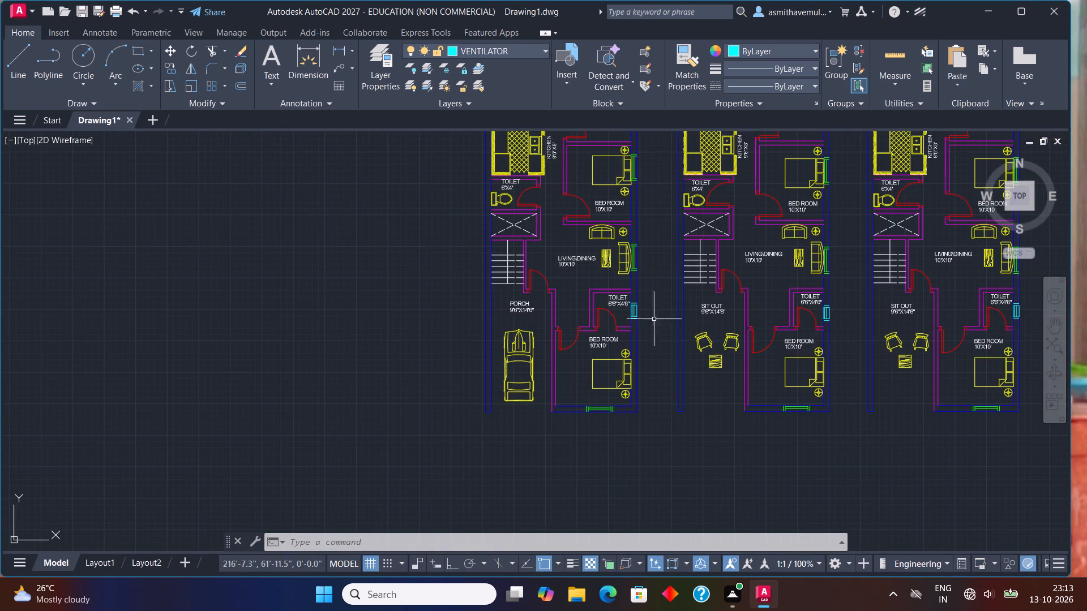
middle_drag(785, 343, 348, 339)
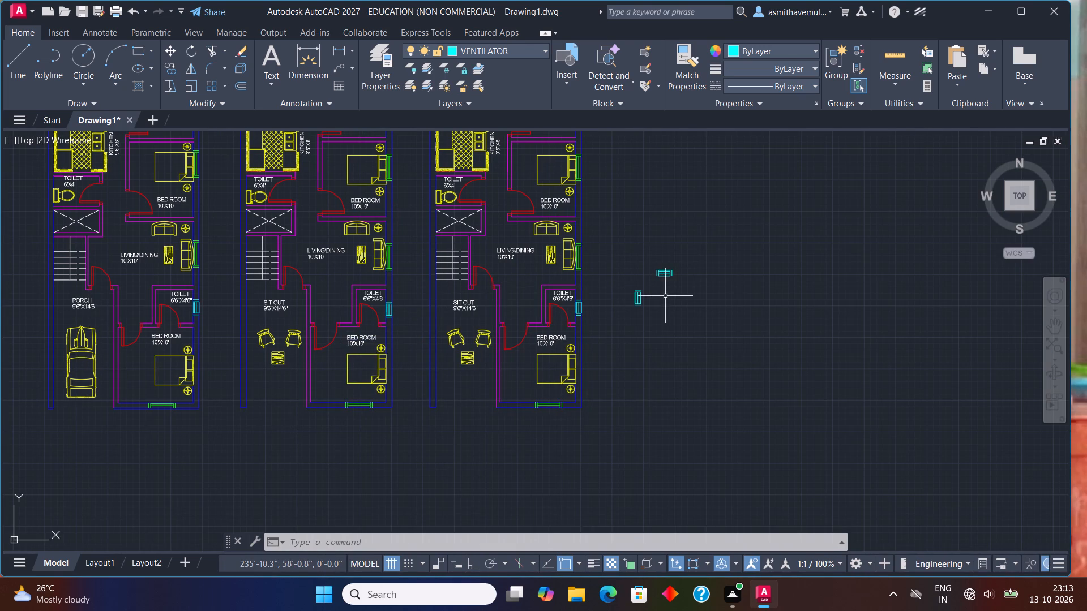
drag(648, 287, 644, 334)
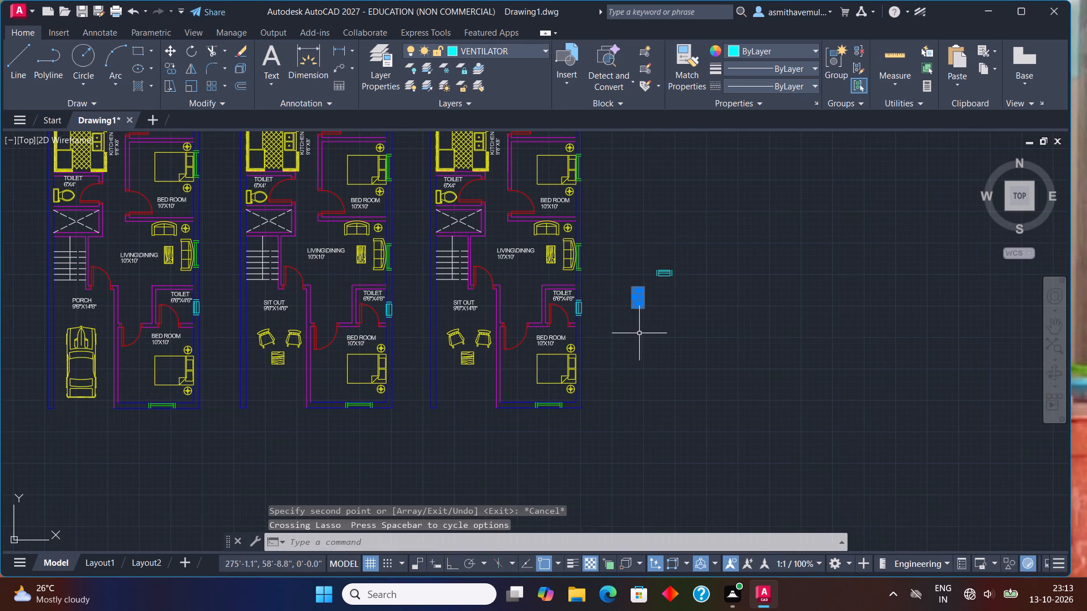
key(r)
key(o)
key(Return)
scroll(618, 349, up, 1)
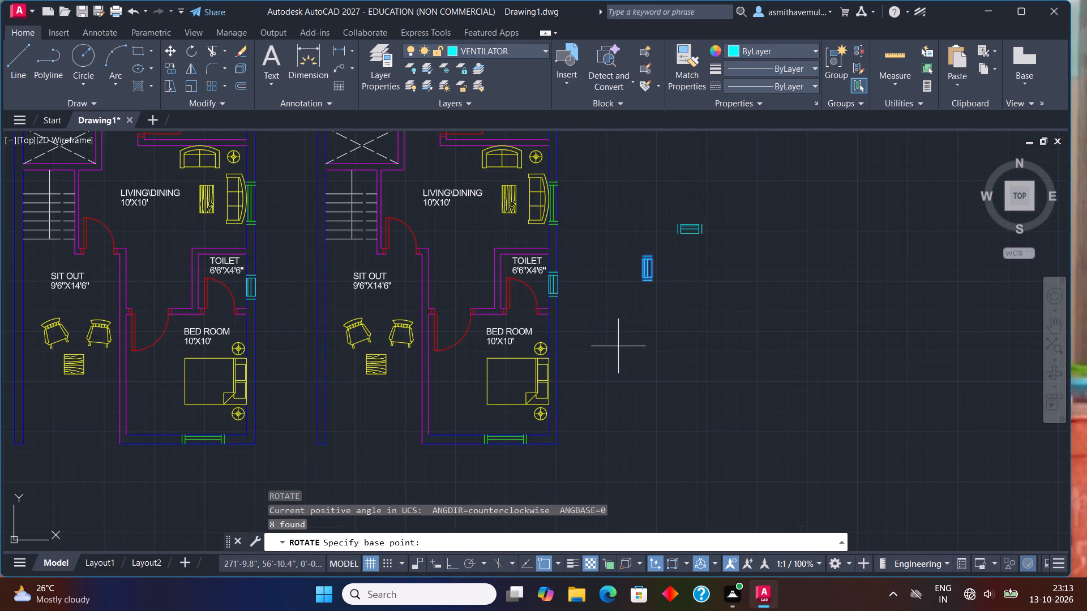
click(641, 283)
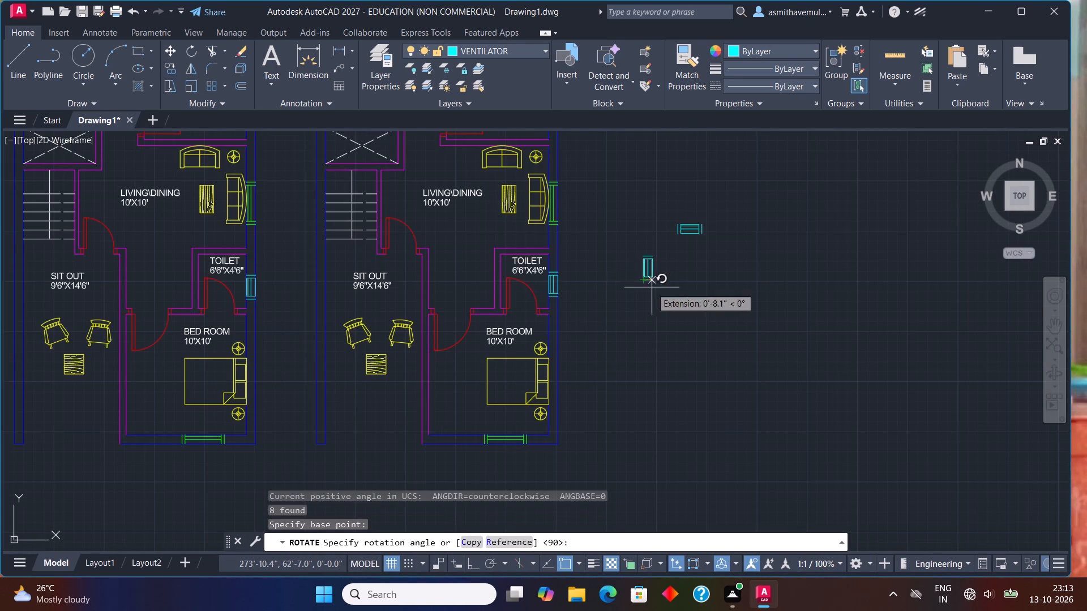
key(F8)
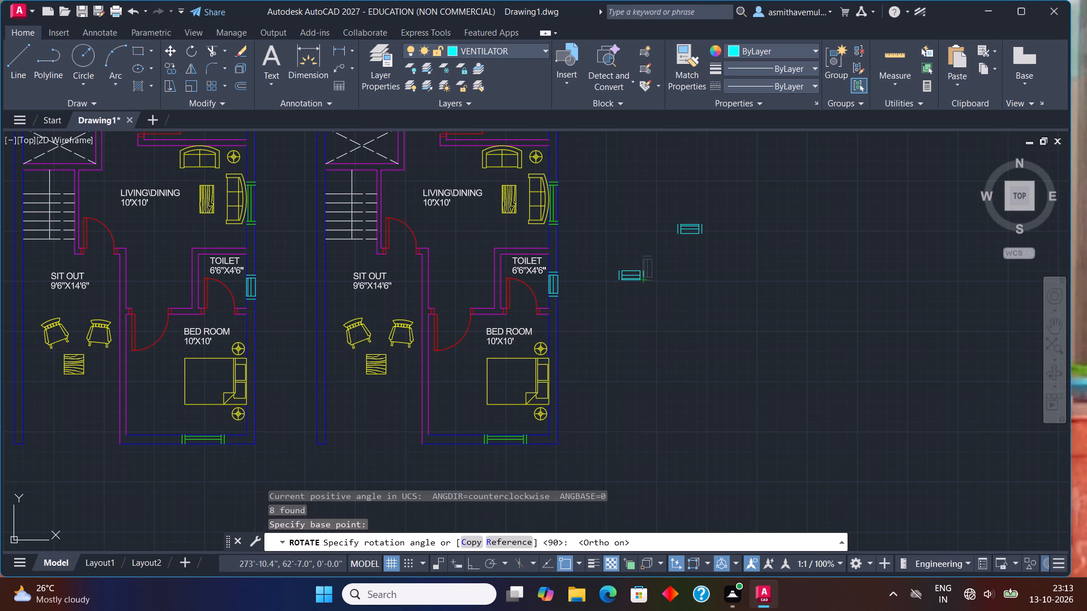
click(609, 264)
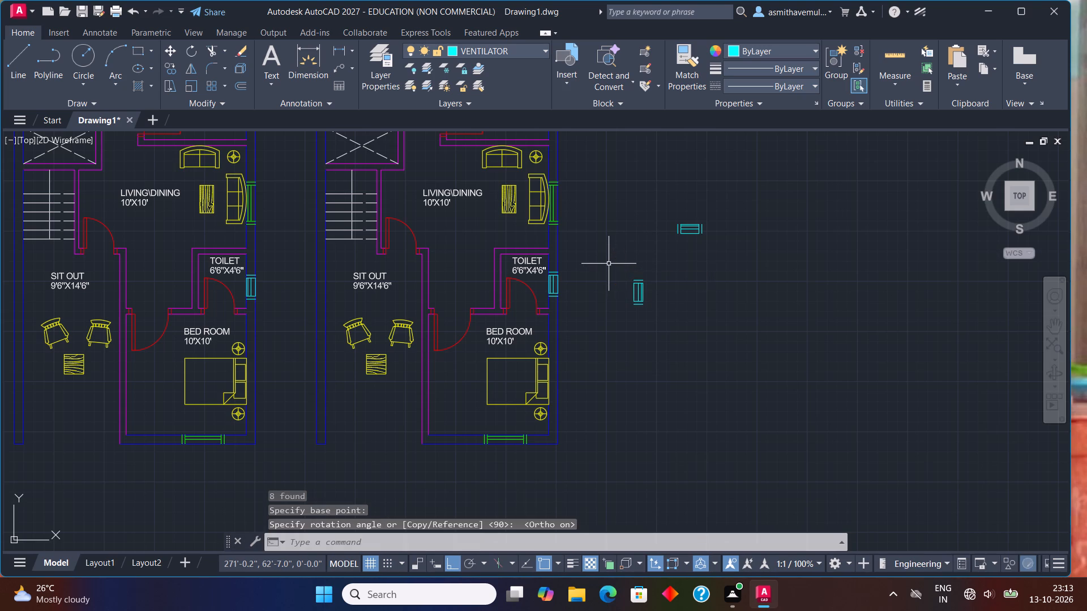
Move the flipped vertical ventilator by its upper east corner into the west wall of the third plan's 6'X4' TOILET.
drag(636, 264, 656, 325)
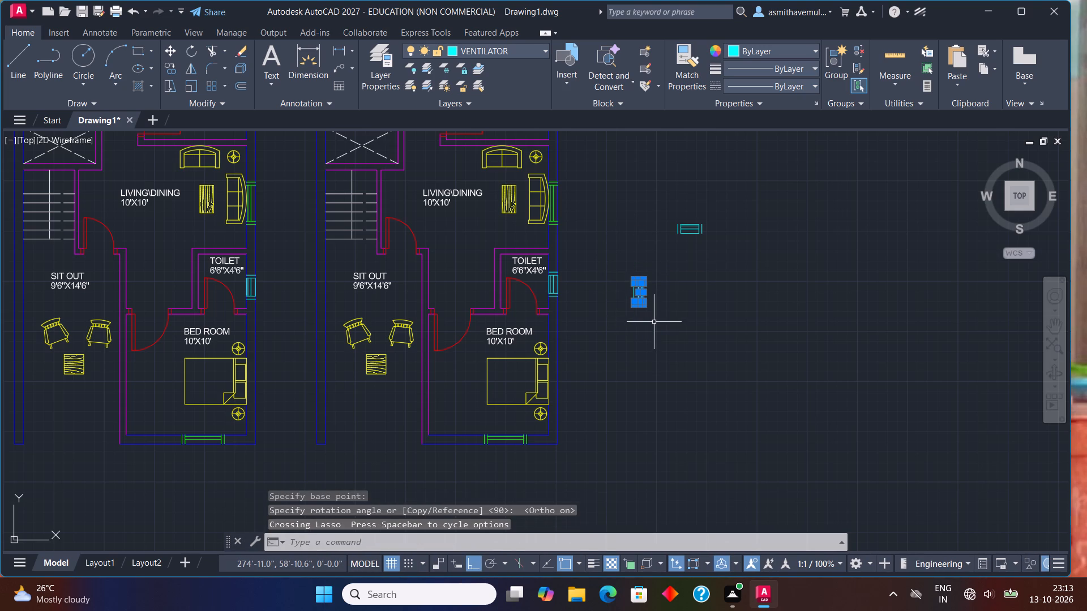
key(m)
key(Return)
key(F8)
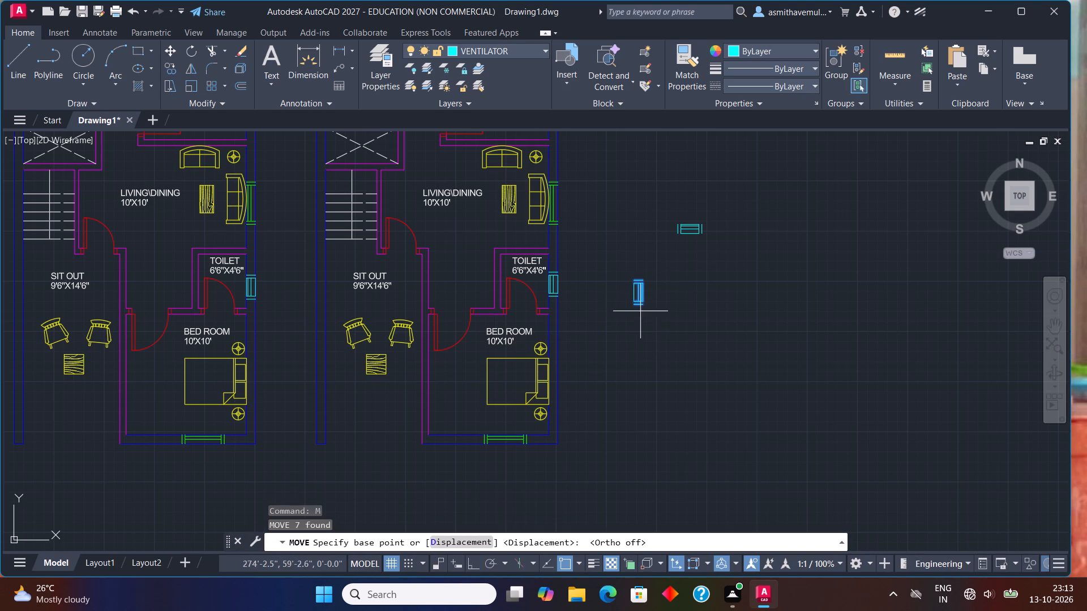
click(643, 279)
scroll(404, 244, down, 1)
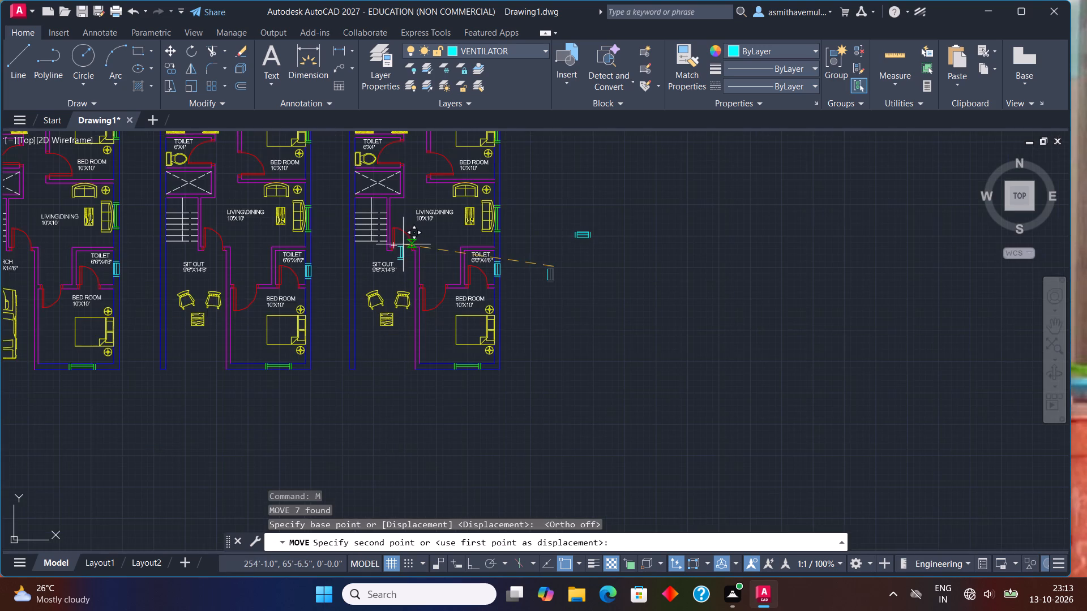
middle_drag(377, 238, 602, 343)
scroll(559, 282, up, 3)
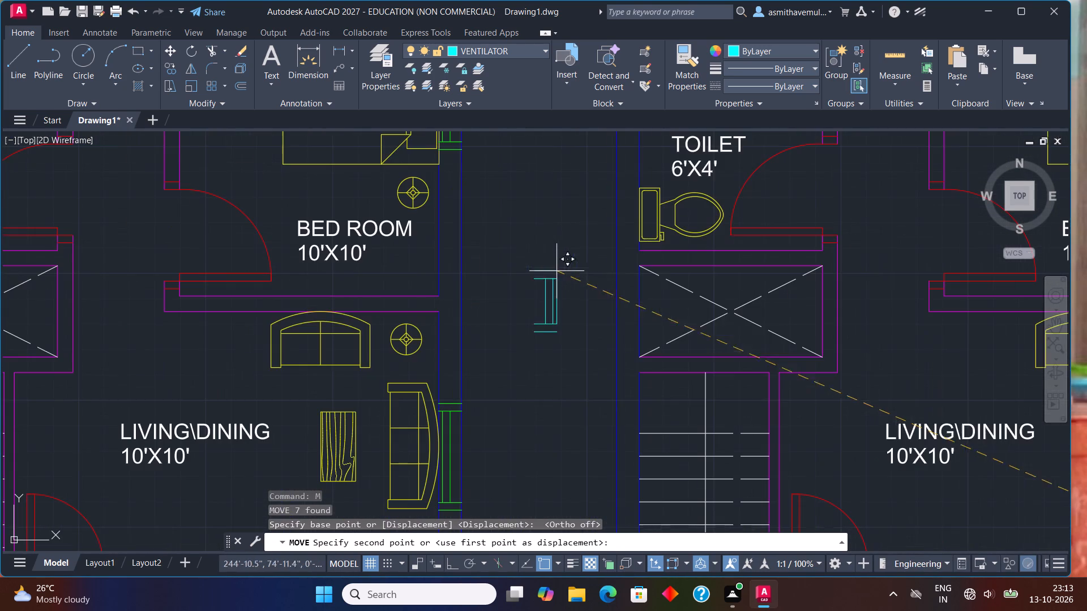
middle_drag(594, 210, 563, 294)
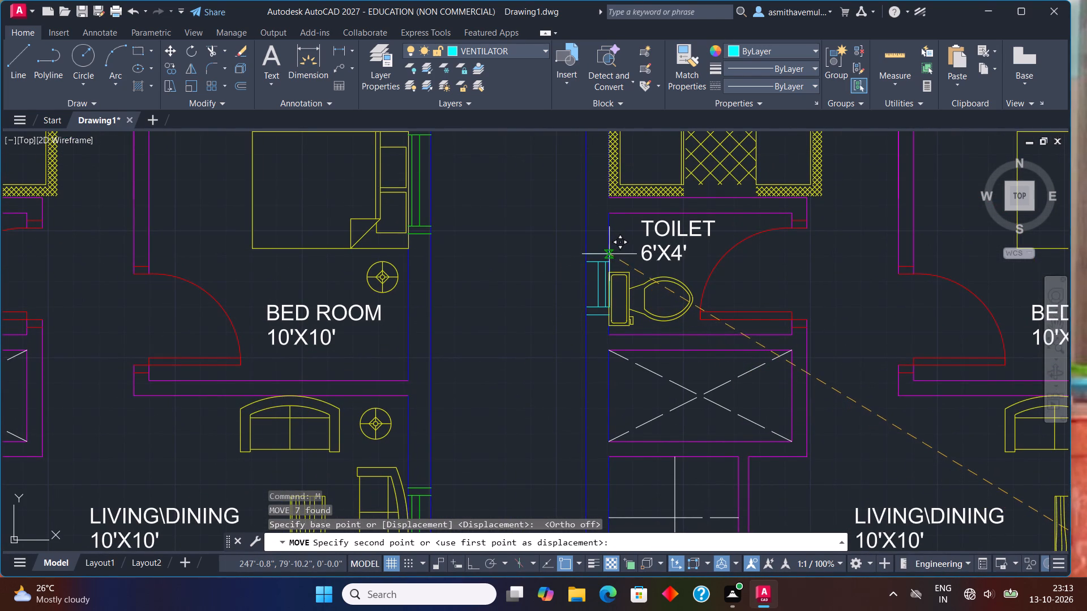
click(609, 254)
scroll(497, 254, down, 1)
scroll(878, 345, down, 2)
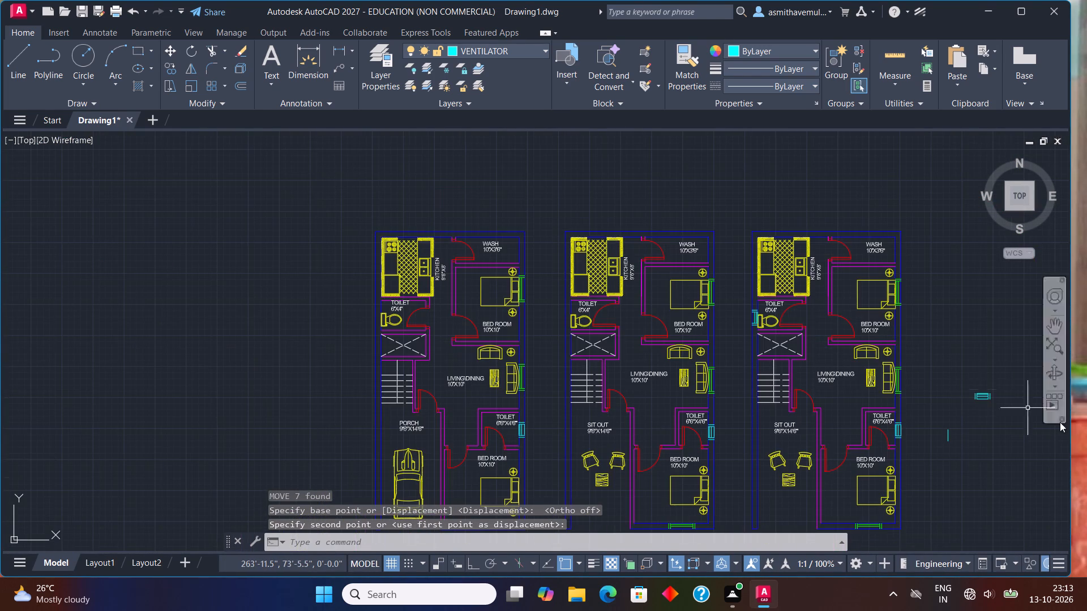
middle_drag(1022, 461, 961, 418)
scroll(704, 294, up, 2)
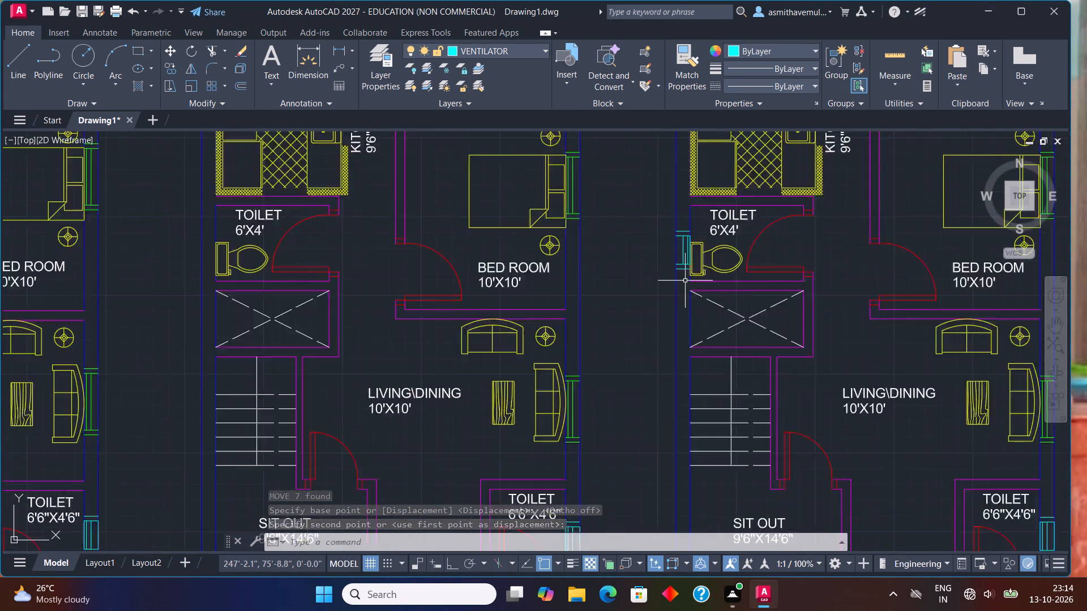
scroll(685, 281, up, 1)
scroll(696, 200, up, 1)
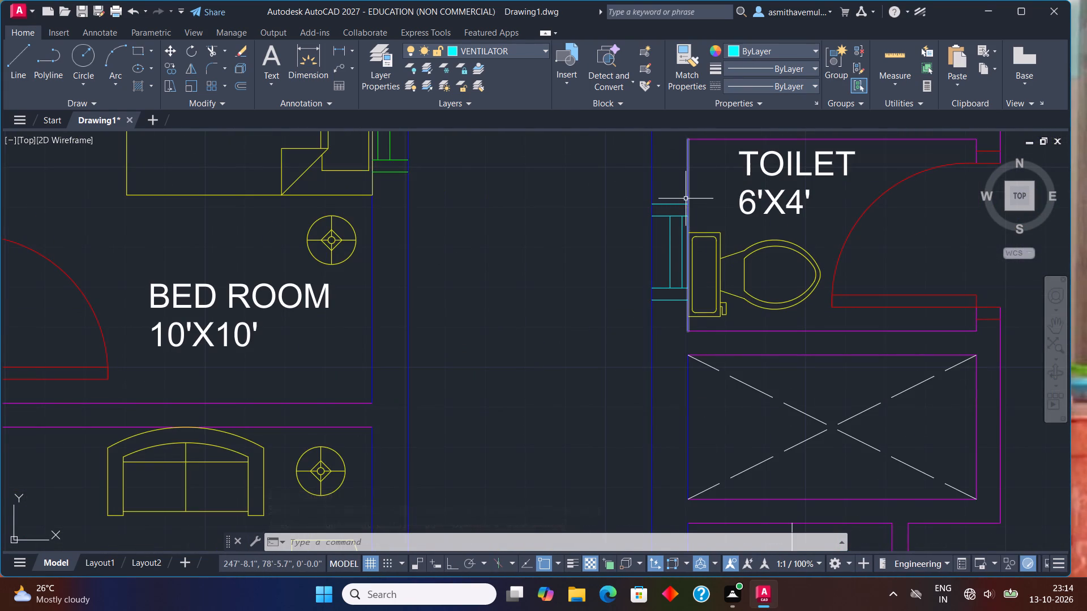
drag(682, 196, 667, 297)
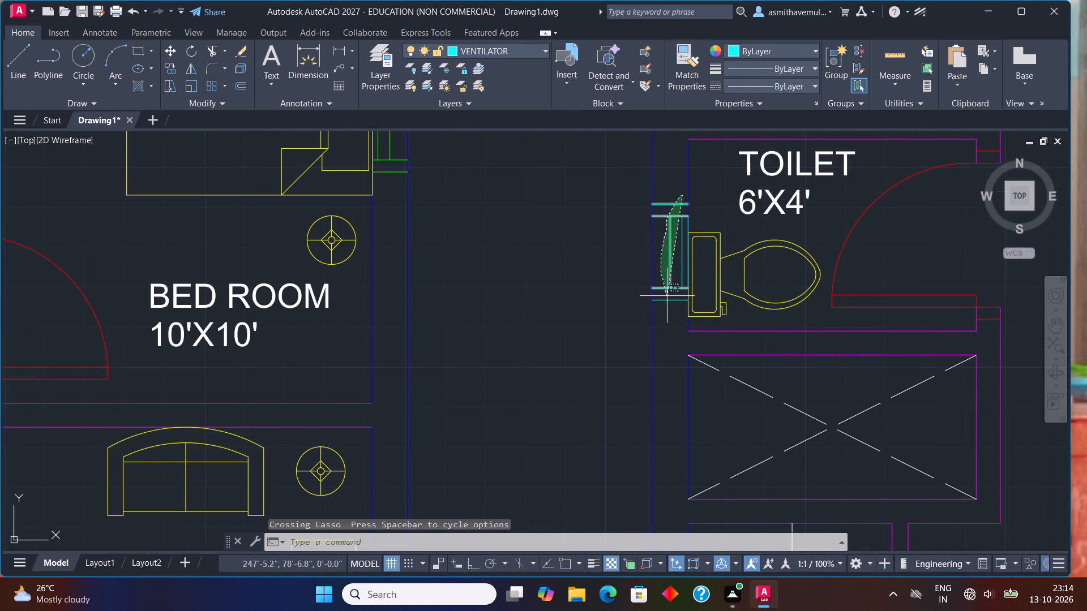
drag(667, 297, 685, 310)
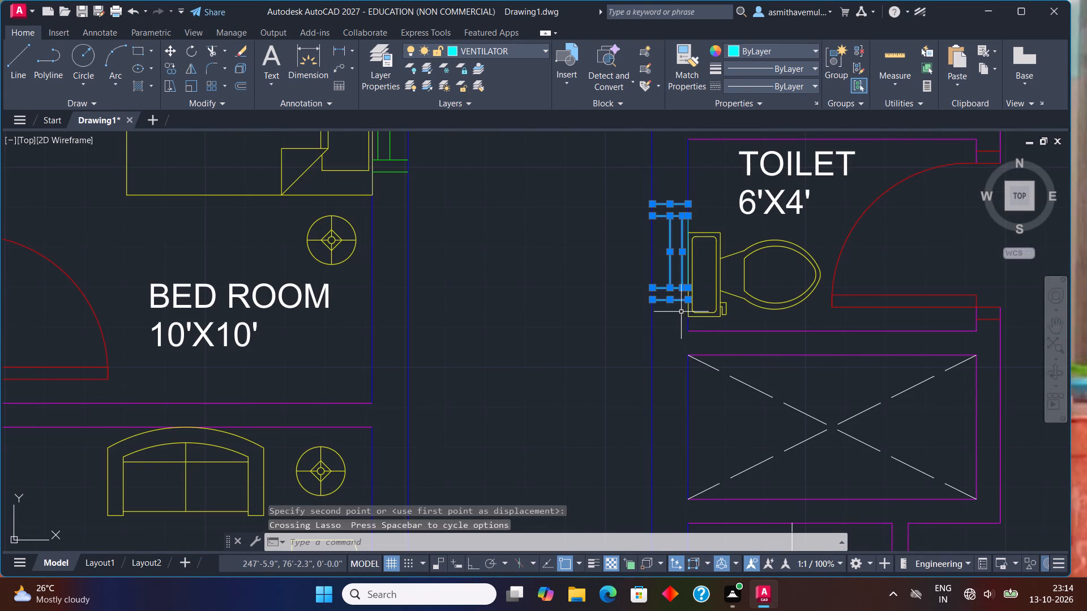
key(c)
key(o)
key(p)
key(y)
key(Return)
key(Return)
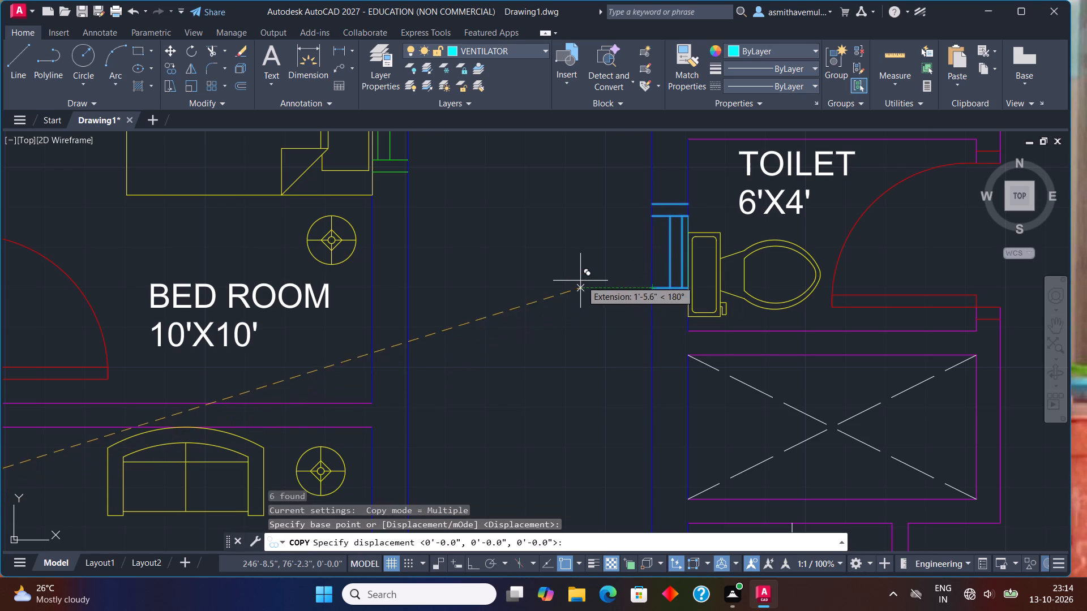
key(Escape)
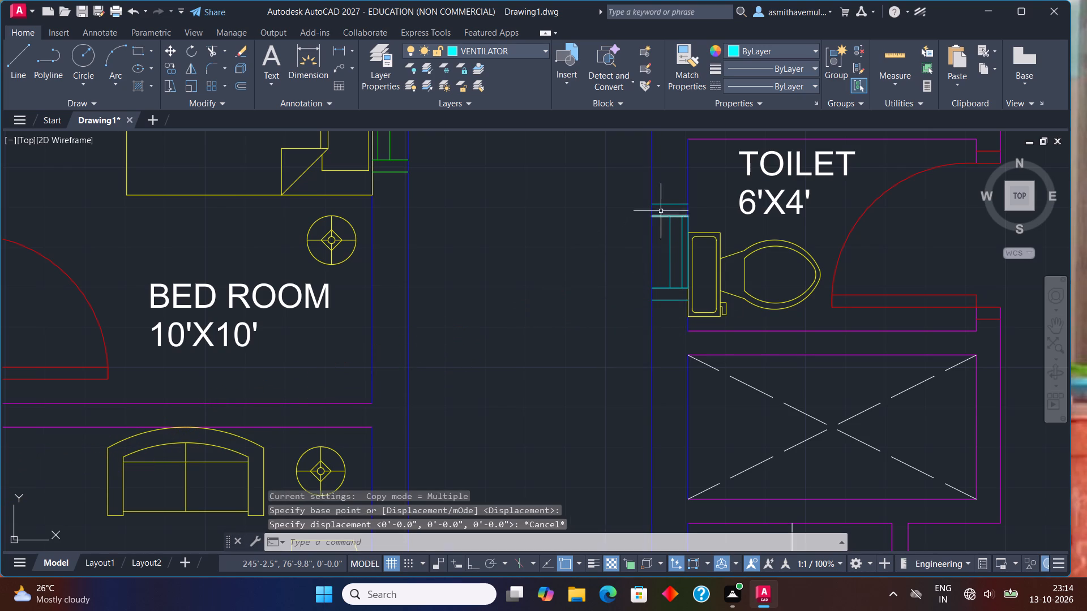
Copy the ventilator in the third plan's 6'X4' TOILET by its upper east corner into the west wall of the second plan's 6'X4' TOILET.
drag(677, 195, 677, 313)
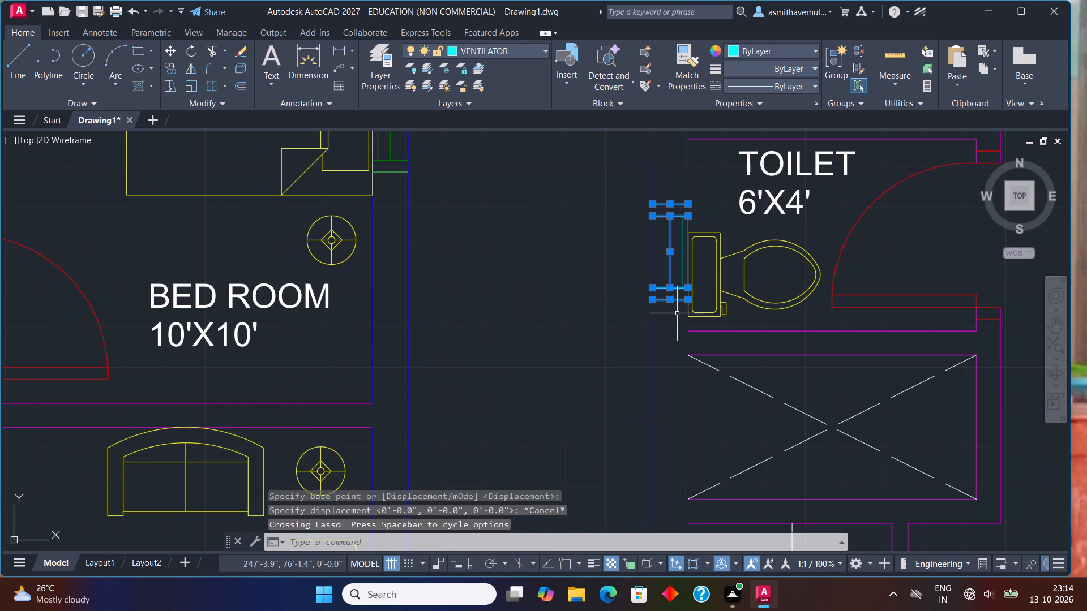
click(682, 262)
key(c)
key(o)
key(p)
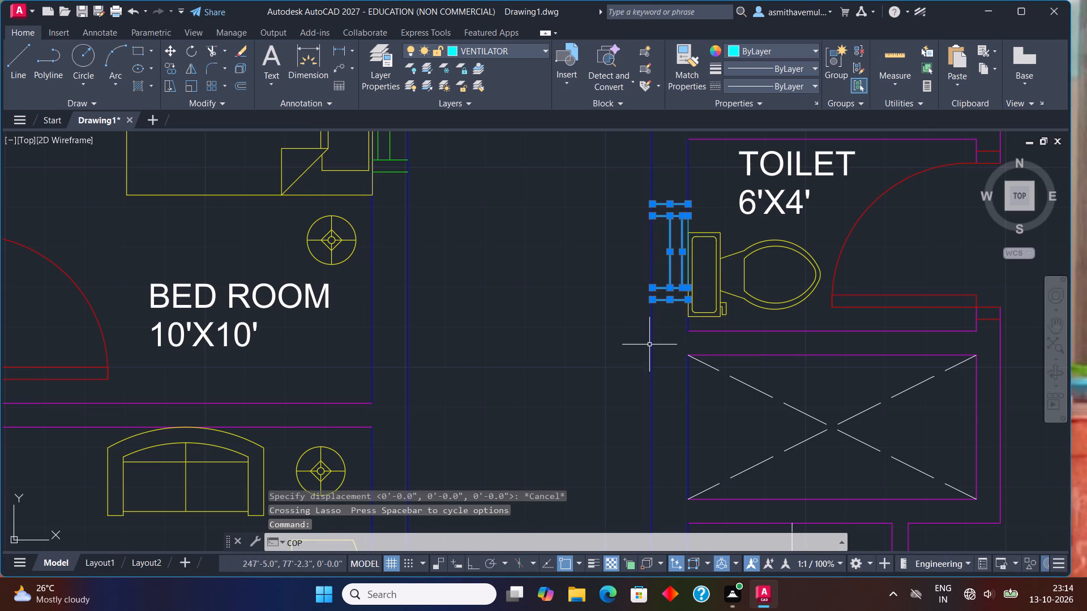
key(y)
key(Return)
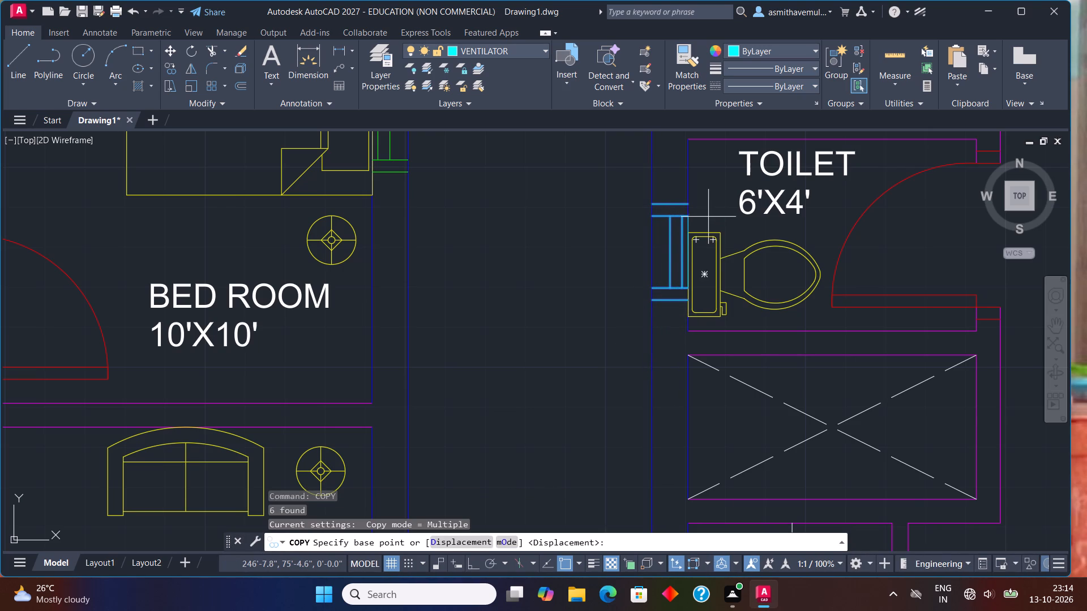
click(685, 205)
scroll(366, 227, down, 2)
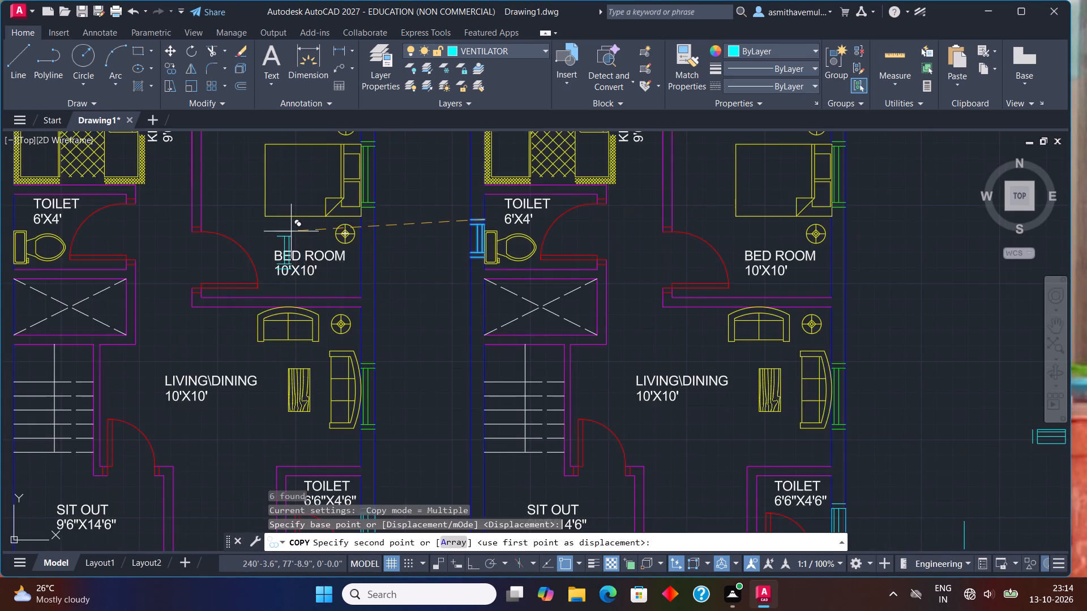
middle_drag(288, 231, 741, 319)
scroll(468, 283, up, 2)
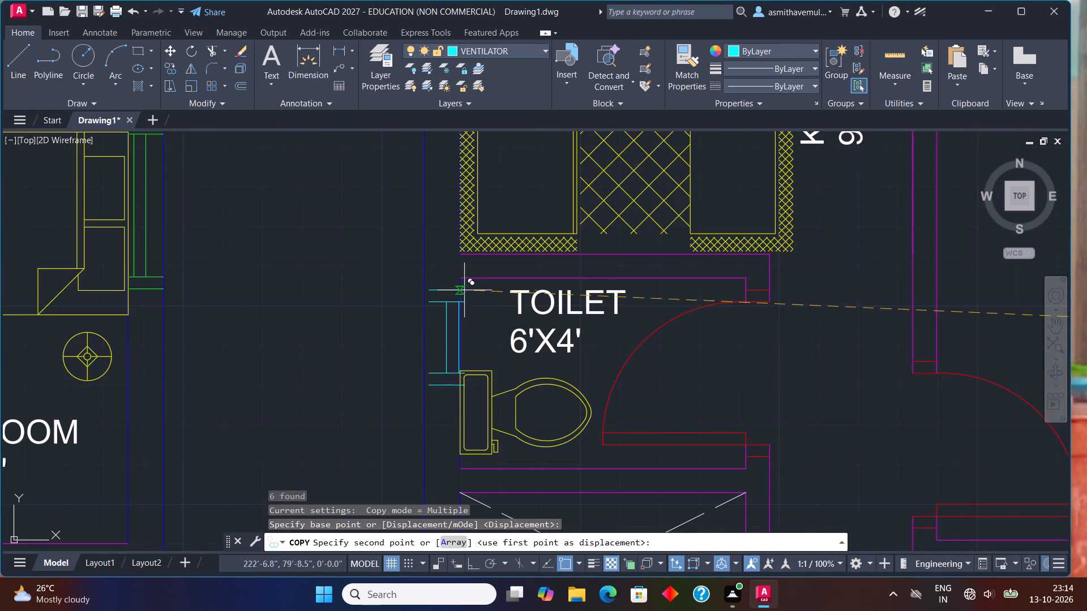
click(460, 316)
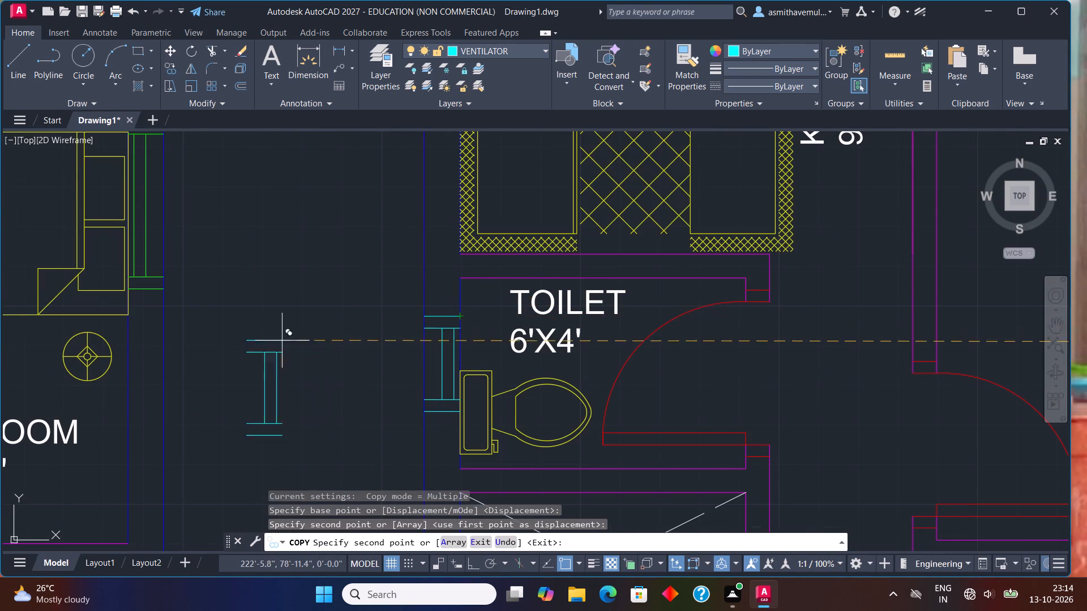
Place another ventilator copy in the west wall of the PORCH plan's 6'X4' TOILET and finish copying.
scroll(260, 337, down, 3)
middle_click(597, 380)
middle_drag(367, 351, 472, 350)
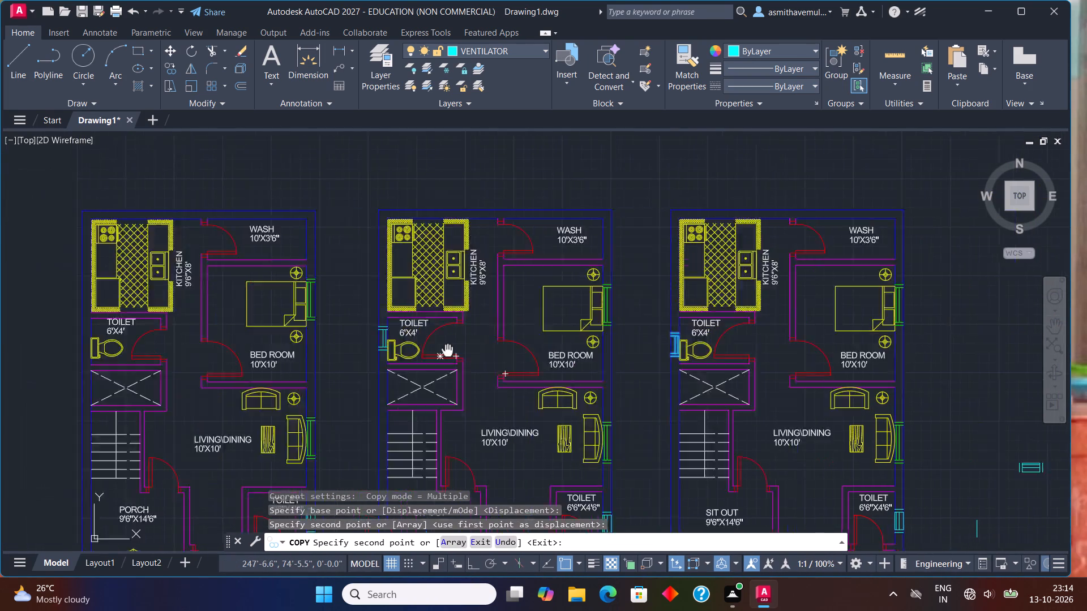
middle_drag(472, 350, 908, 350)
scroll(547, 346, up, 3)
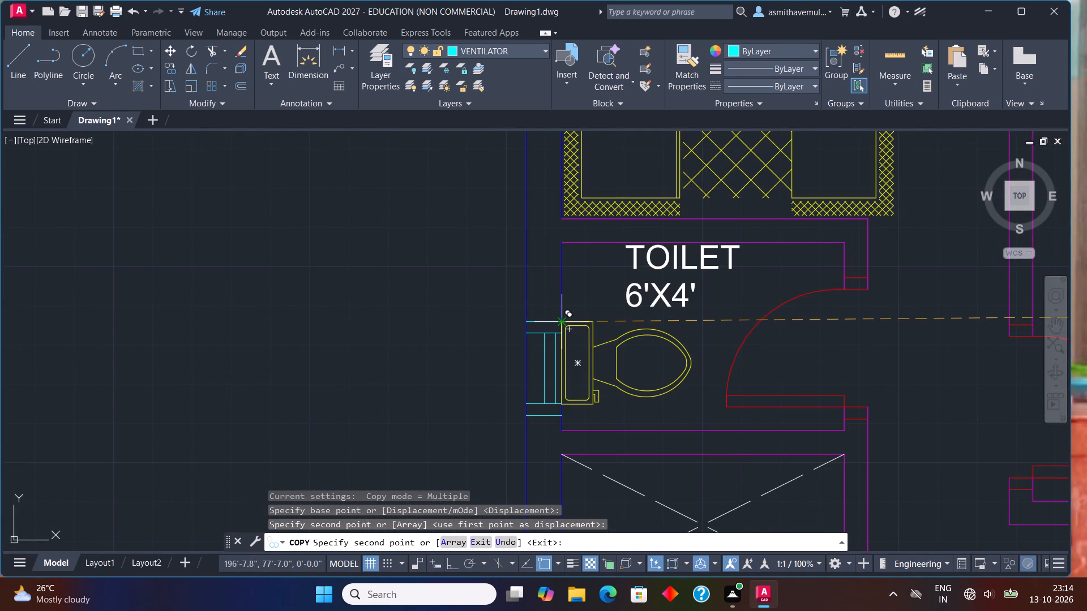
click(558, 320)
key(Escape)
Erase the two ventilator lines lying on the wall faces at the PORCH plan's 6'6"X4'6" TOILET.
scroll(684, 341, down, 3)
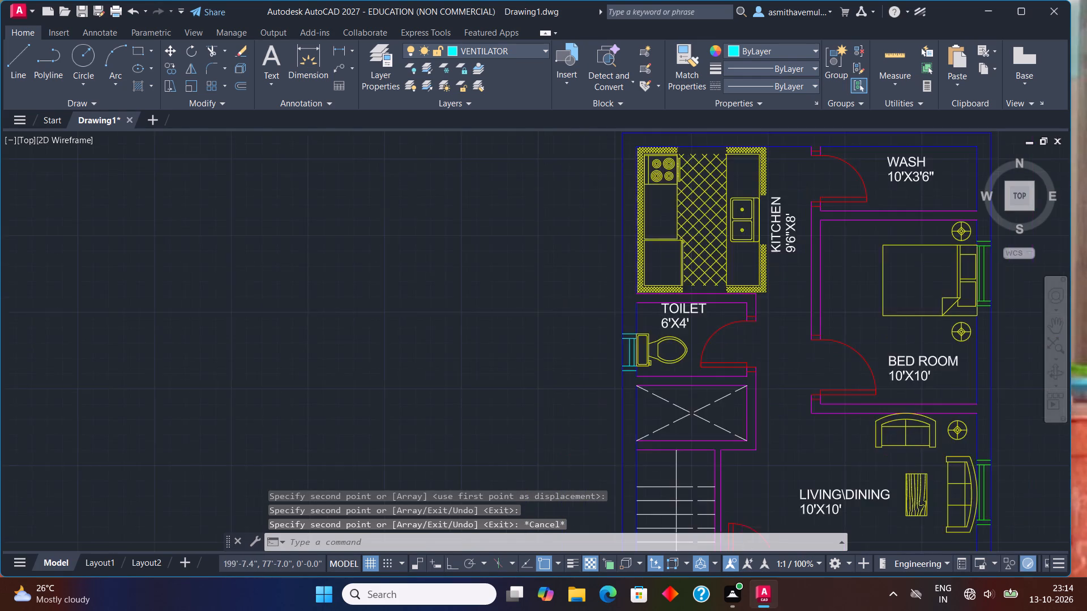
scroll(684, 341, down, 2)
middle_drag(776, 391, 603, 315)
scroll(592, 305, up, 5)
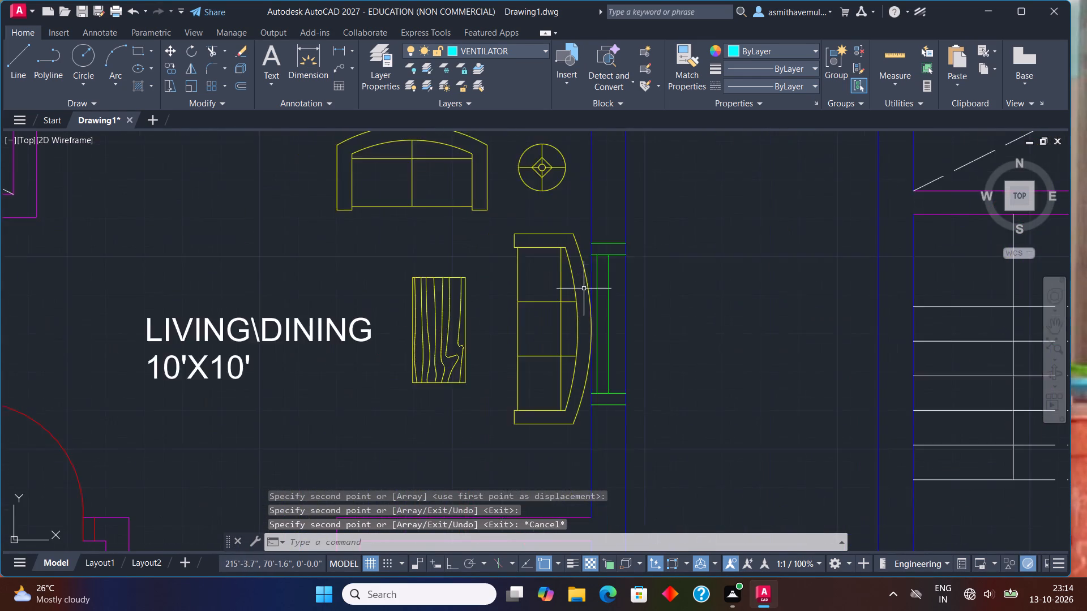
scroll(593, 305, down, 2)
middle_drag(640, 377, 650, 268)
scroll(592, 335, up, 2)
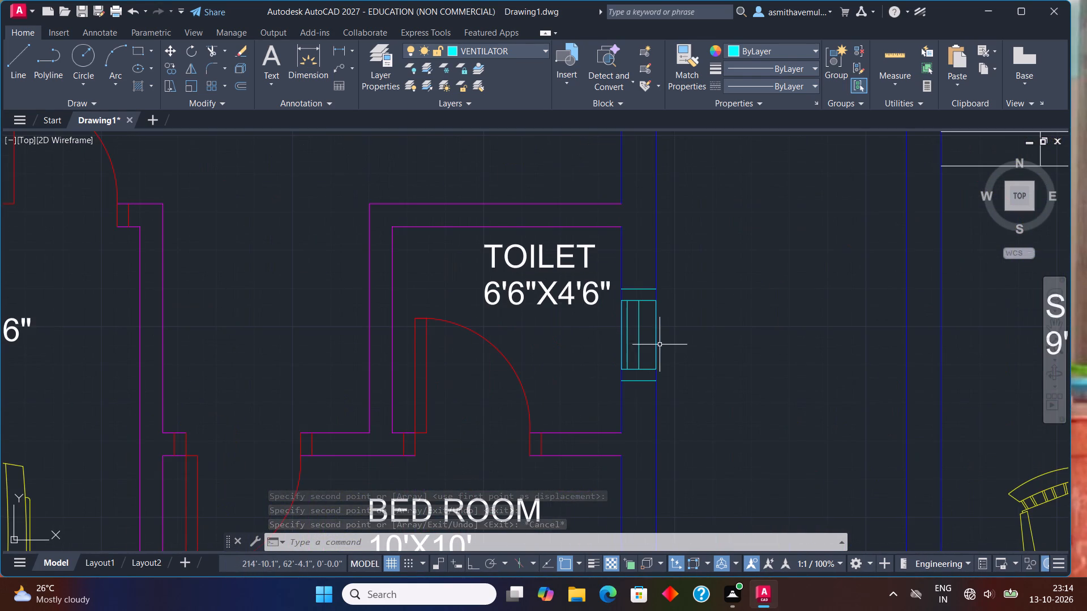
click(657, 335)
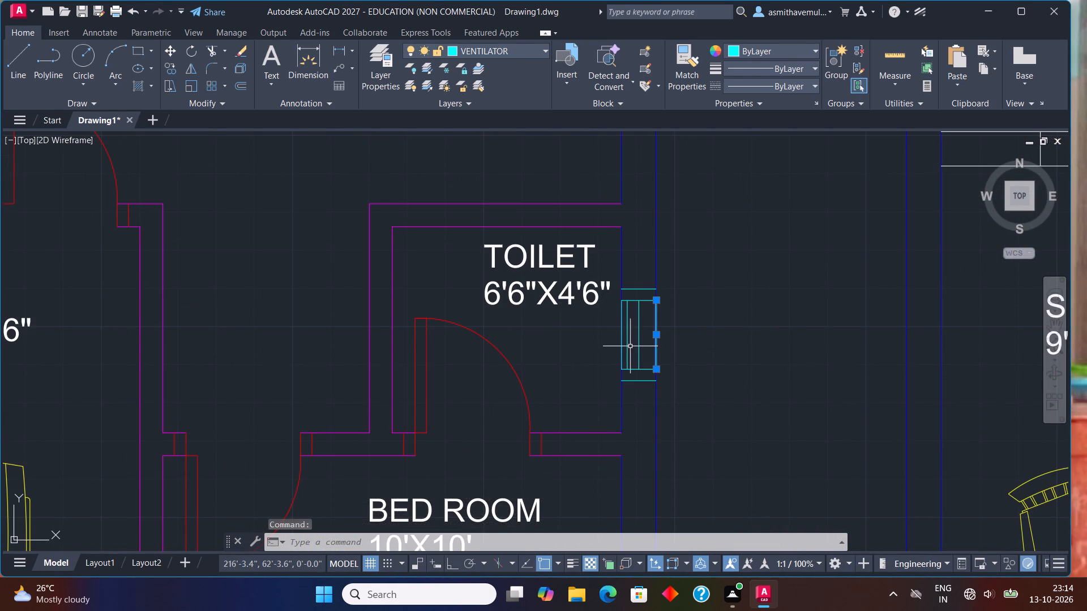
click(623, 332)
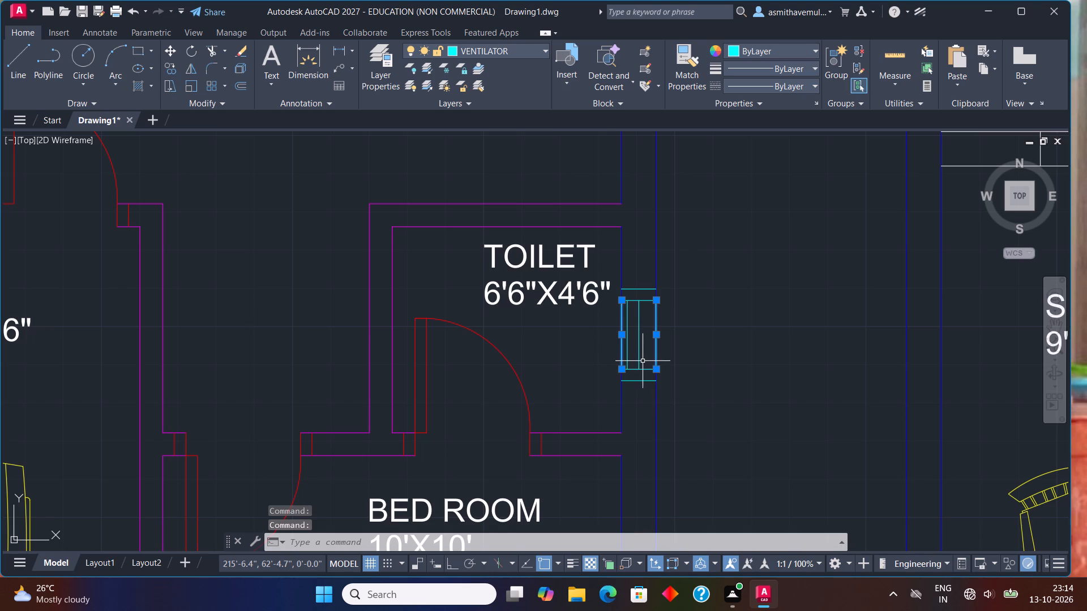
key(Delete)
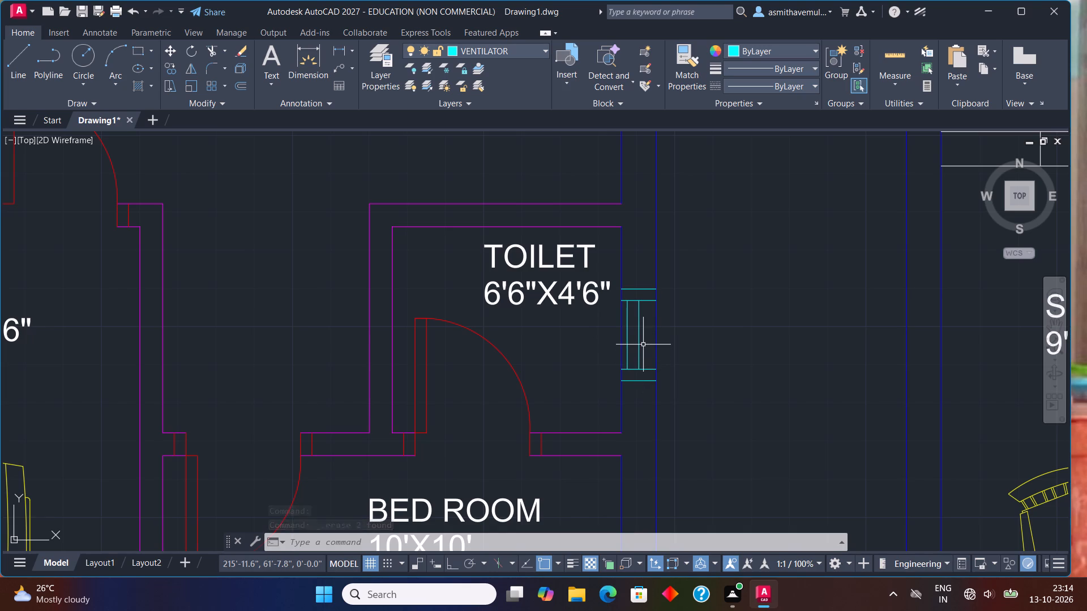
Inspect the west-wall ventilators of the 6'X4' TOILETs in the PORCH plan and the second plan for lines on the wall faces.
scroll(589, 305, down, 2)
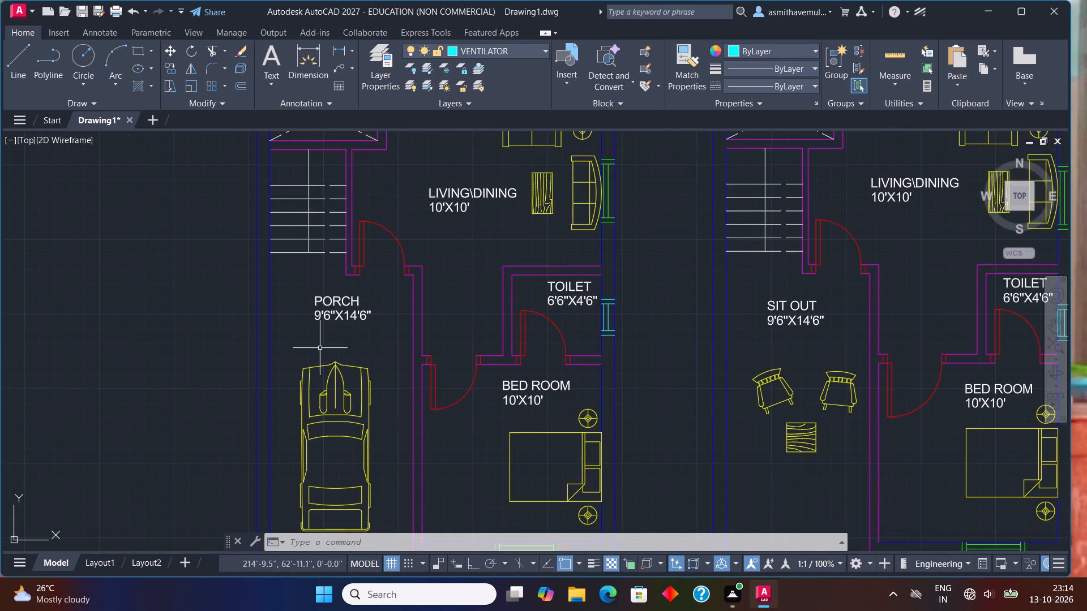
middle_drag(318, 348, 424, 501)
middle_drag(417, 310, 466, 443)
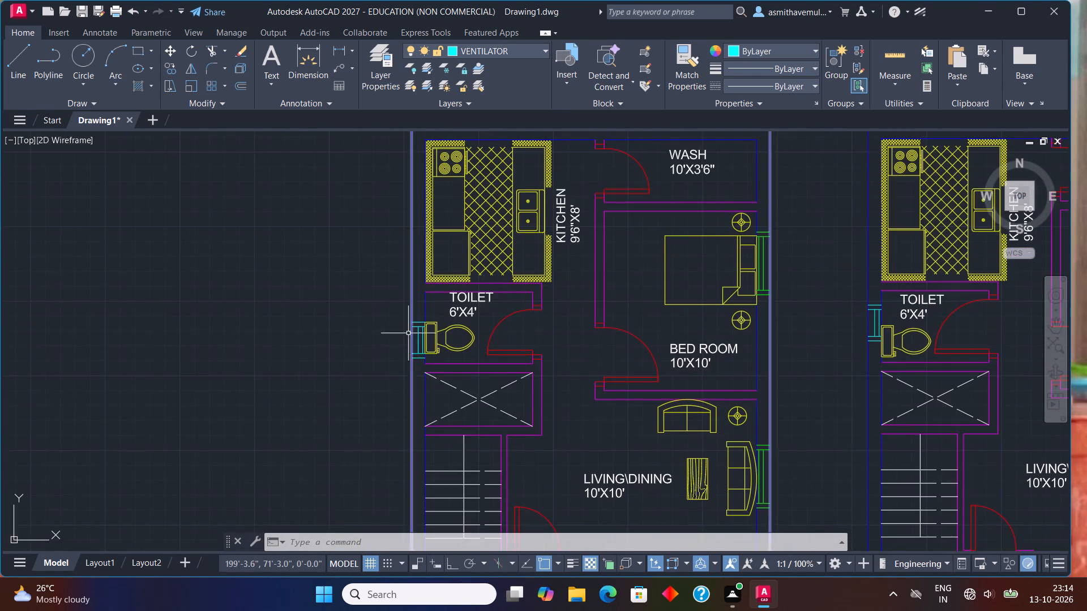
scroll(408, 332, up, 4)
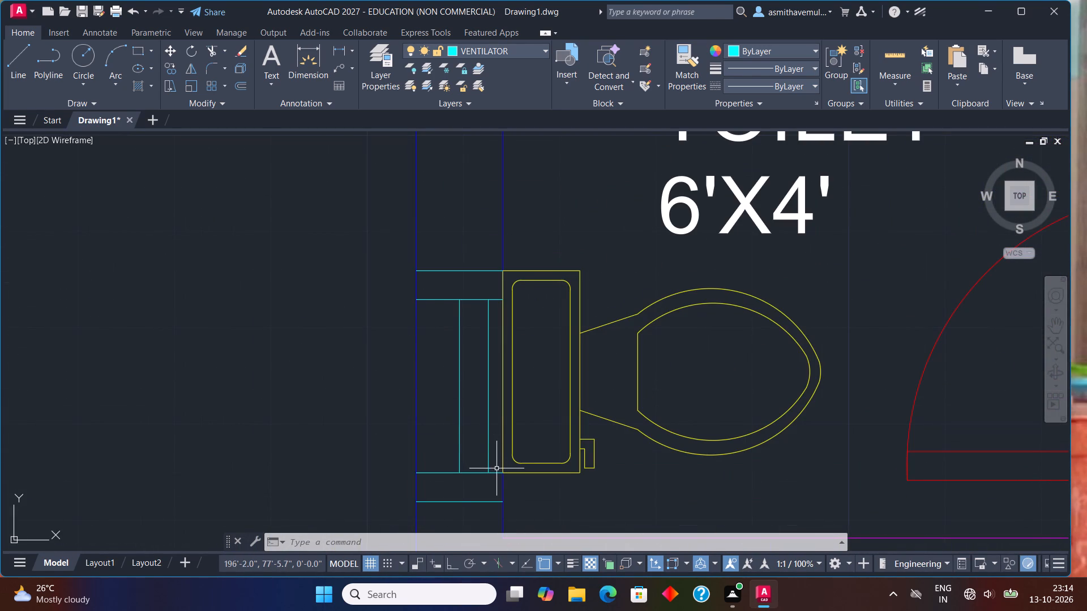
click(503, 453)
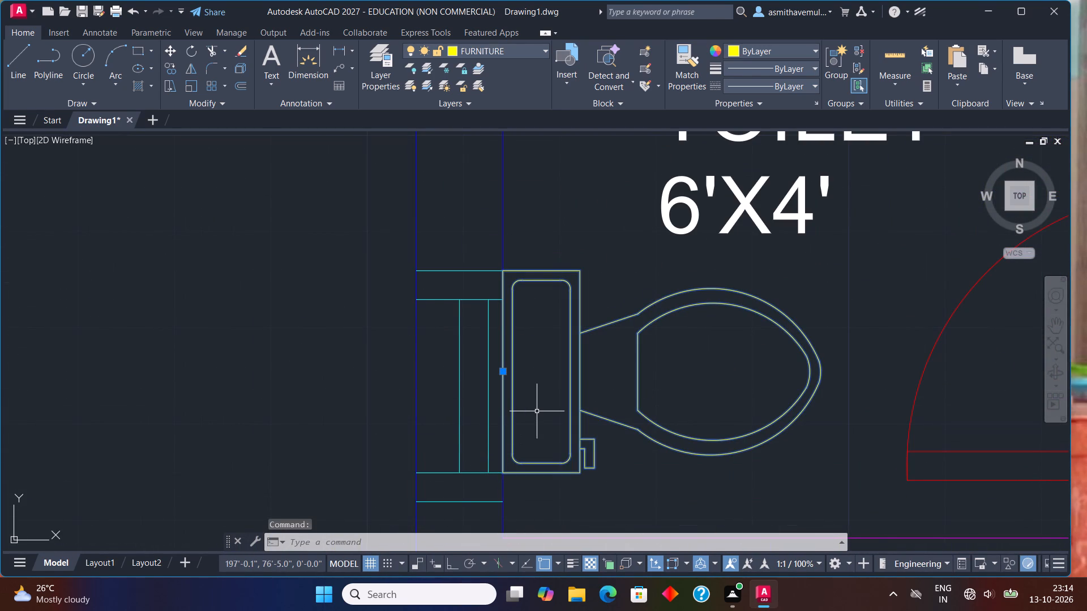
key(Escape)
scroll(617, 403, down, 3)
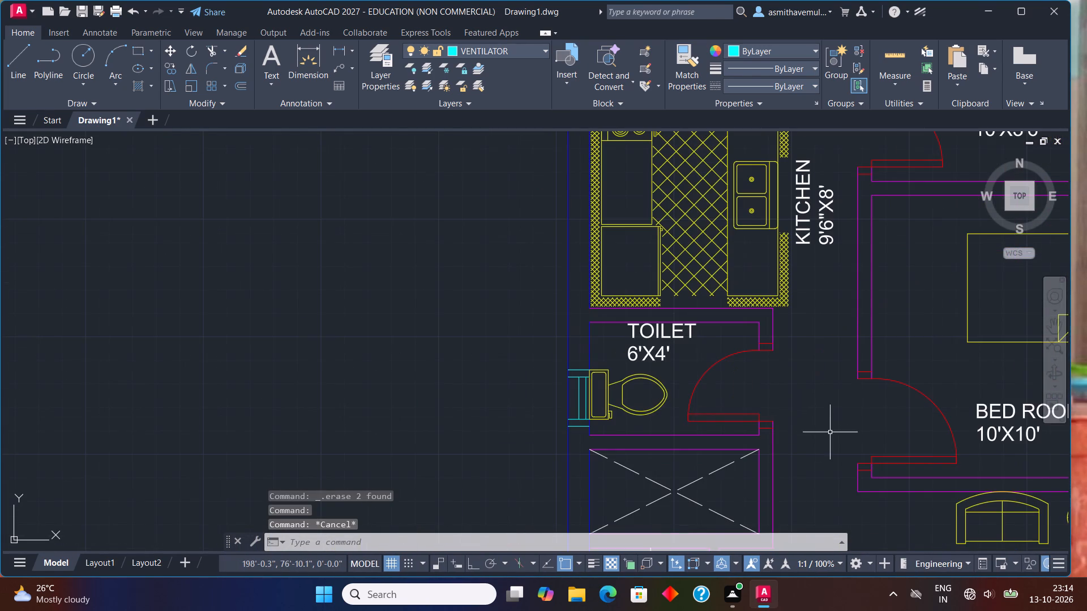
middle_drag(830, 432, 435, 419)
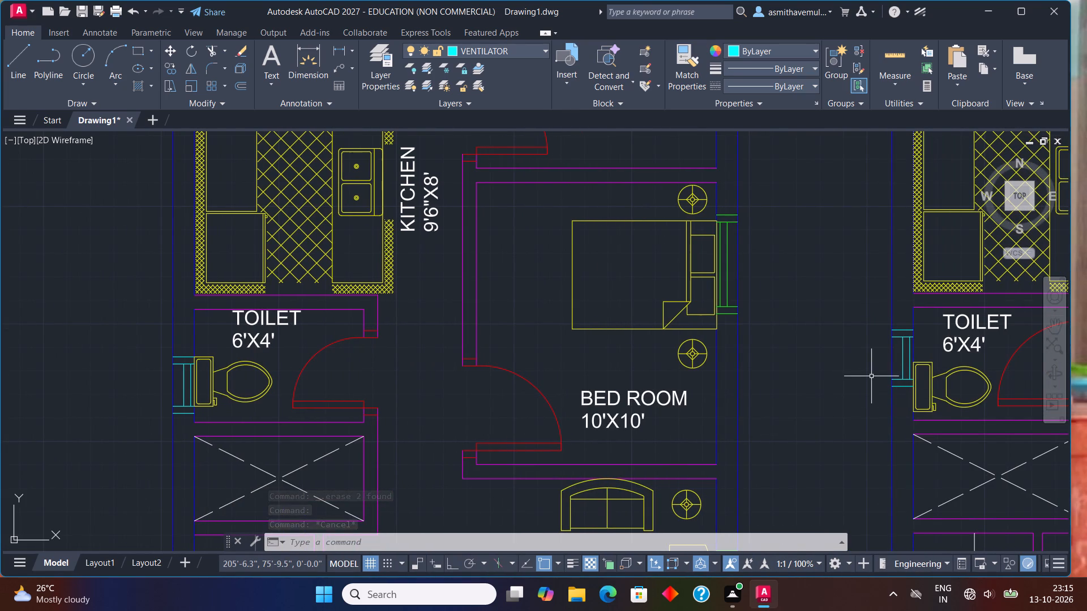
middle_drag(886, 382, 681, 355)
scroll(682, 345, up, 2)
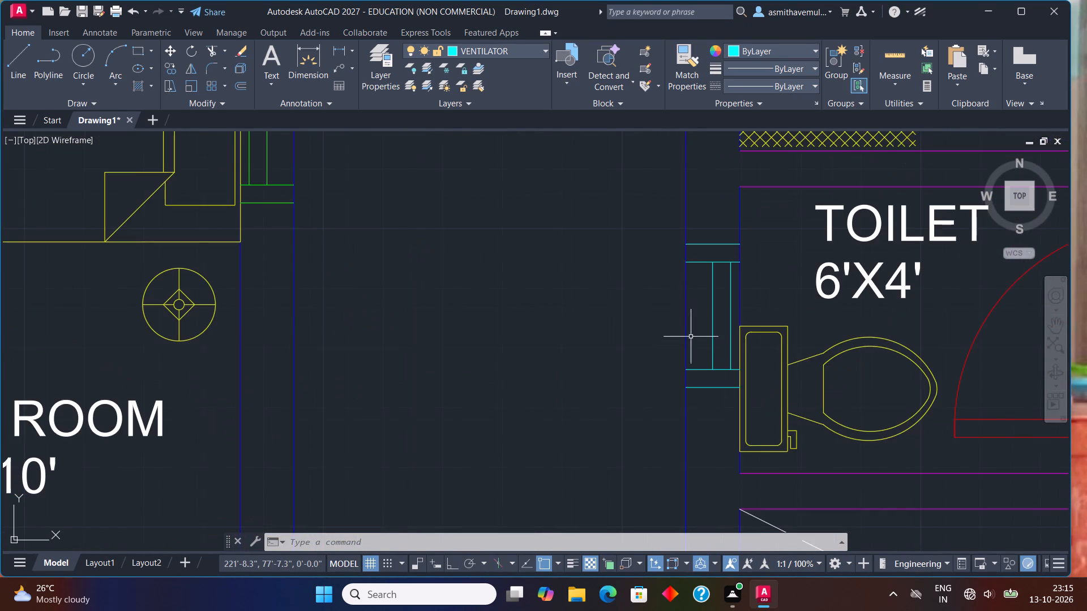
Erase the two ventilator lines lying on the wall faces at the second plan's 6'6"X4'6" TOILET.
scroll(776, 335, down, 3)
scroll(855, 357, down, 2)
middle_drag(932, 419, 568, 314)
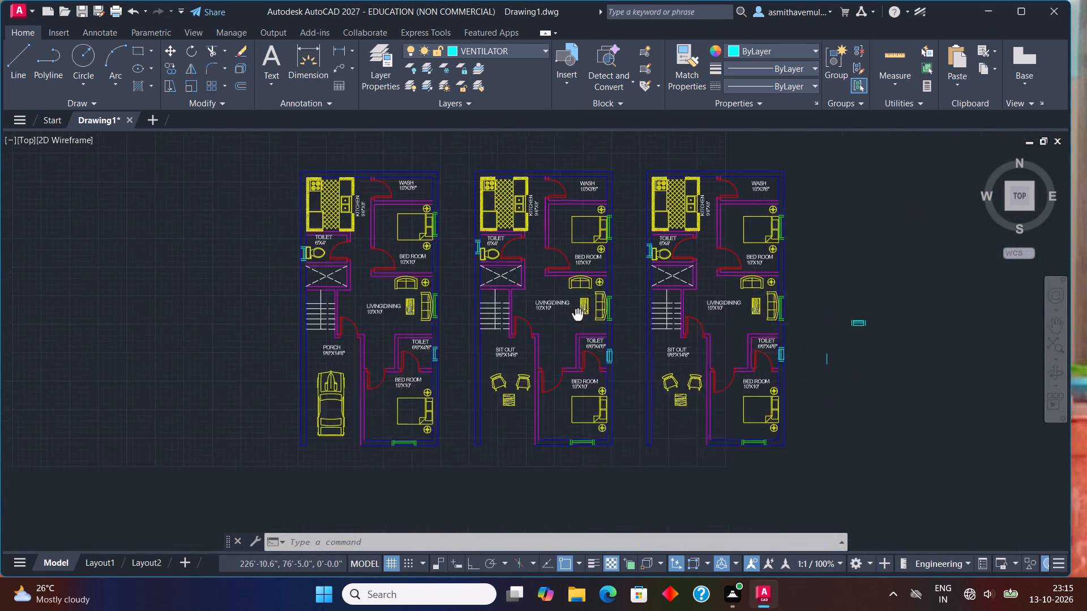
middle_drag(568, 314, 500, 308)
scroll(508, 332, up, 3)
scroll(528, 386, up, 2)
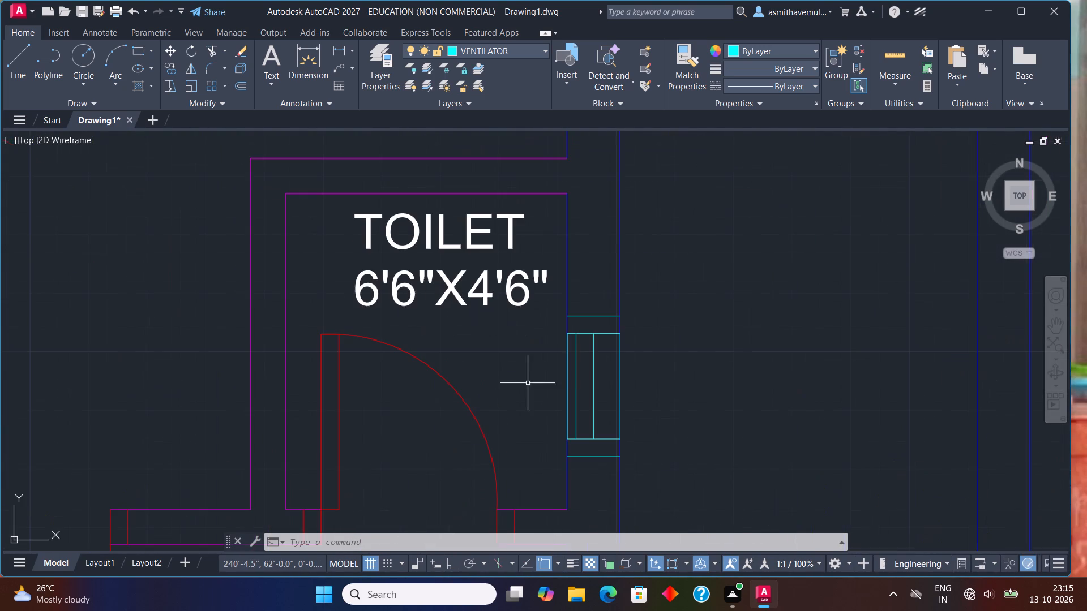
click(567, 385)
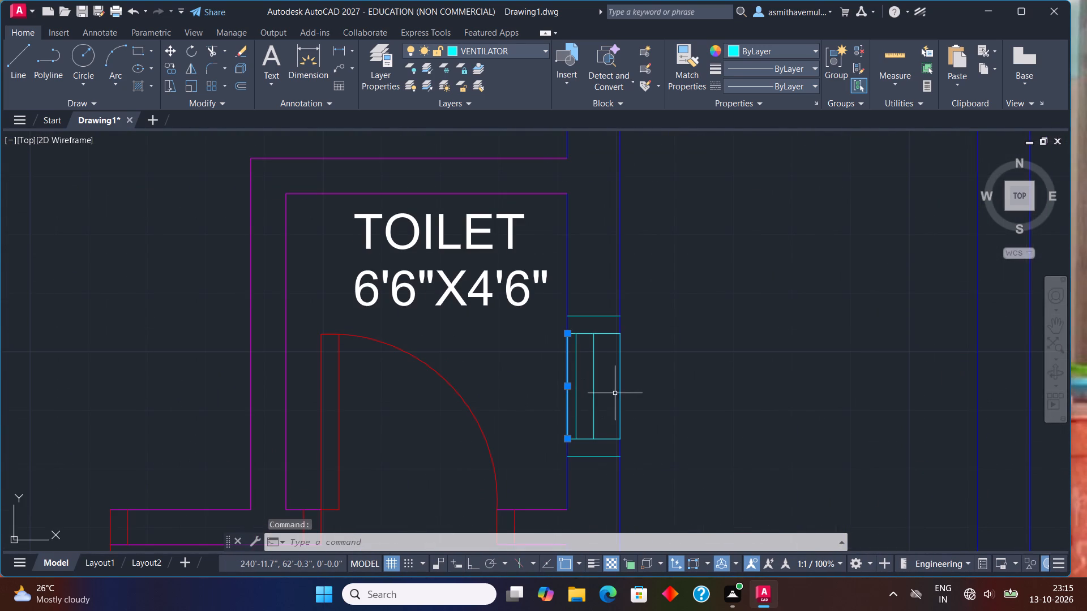
click(620, 395)
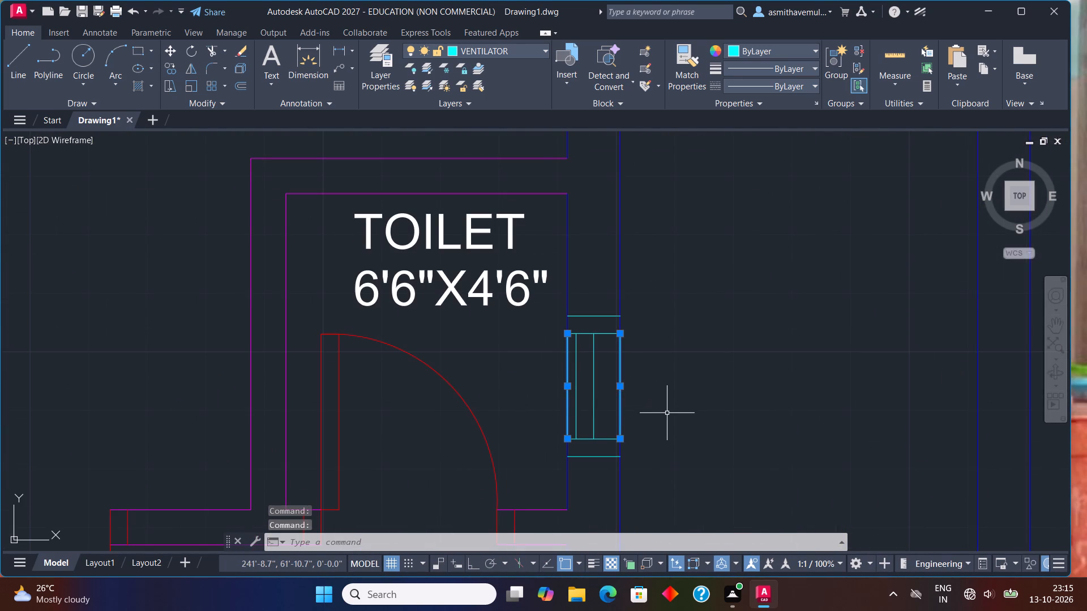
key(Delete)
Erase the two ventilator lines lying on the wall faces at the third plan's 6'6"X4'6" TOILET.
scroll(692, 429, down, 3)
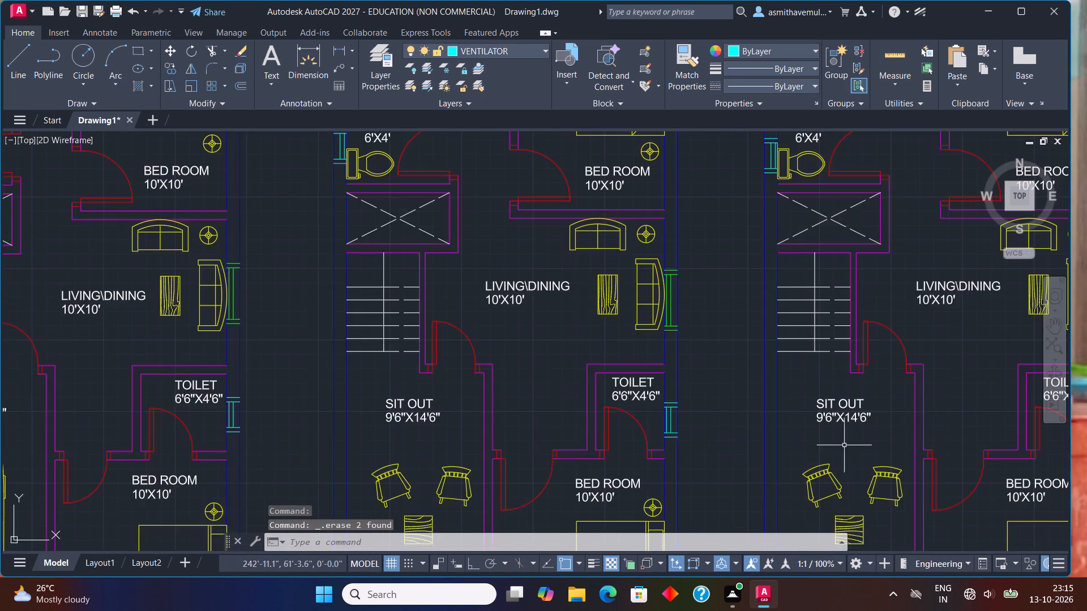
scroll(844, 445, down, 1)
middle_drag(844, 457, 499, 417)
scroll(618, 399, up, 3)
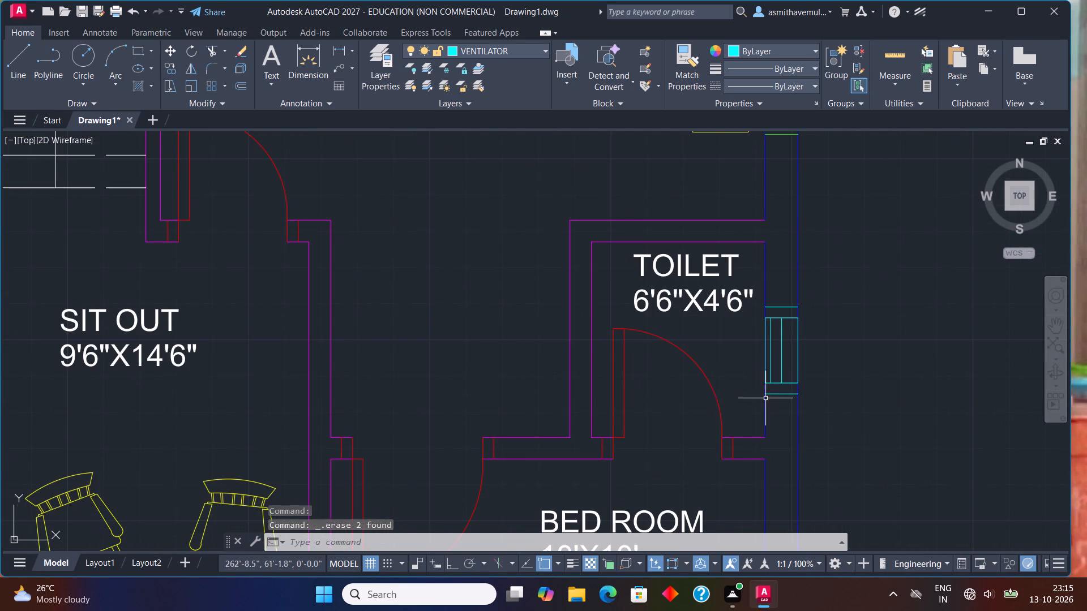
click(797, 373)
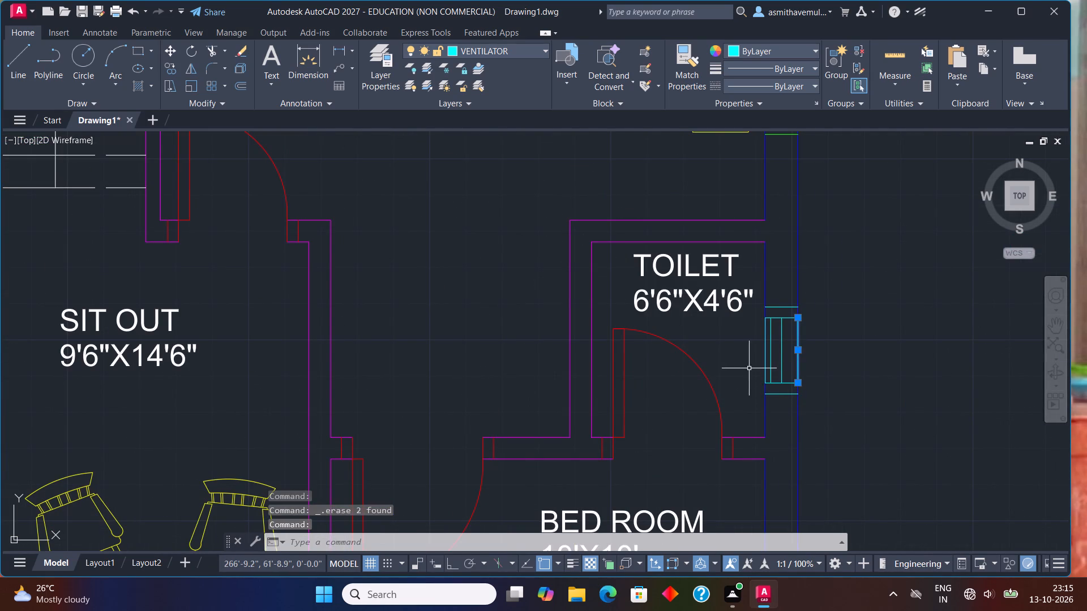
click(764, 363)
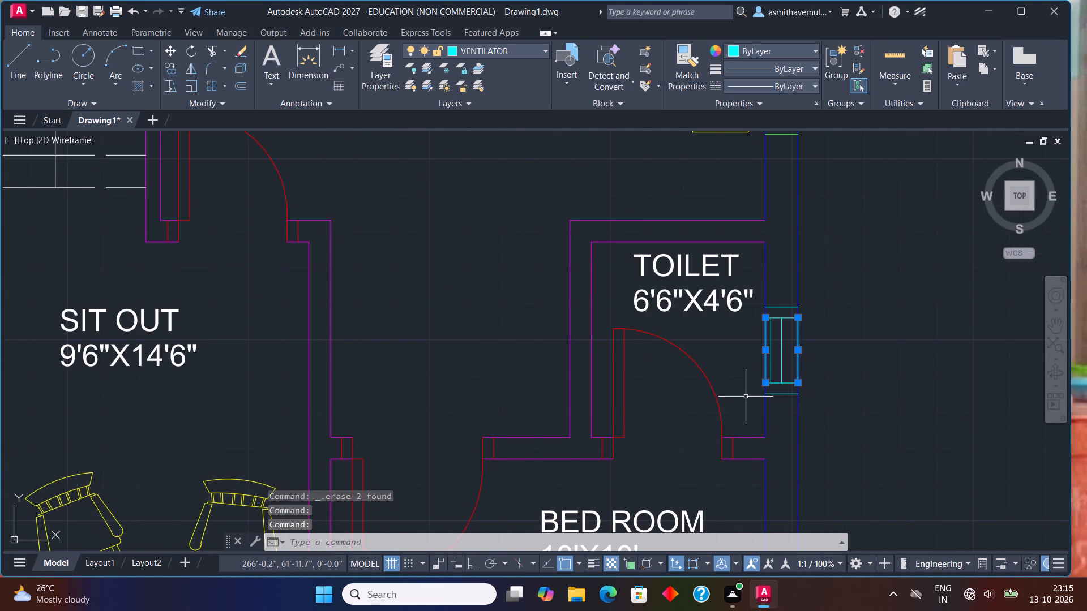
key(Delete)
Erase the ventilator line lying on the inner wall face at the third plan's 6'X4' TOILET.
scroll(741, 400, down, 2)
middle_drag(509, 238, 598, 338)
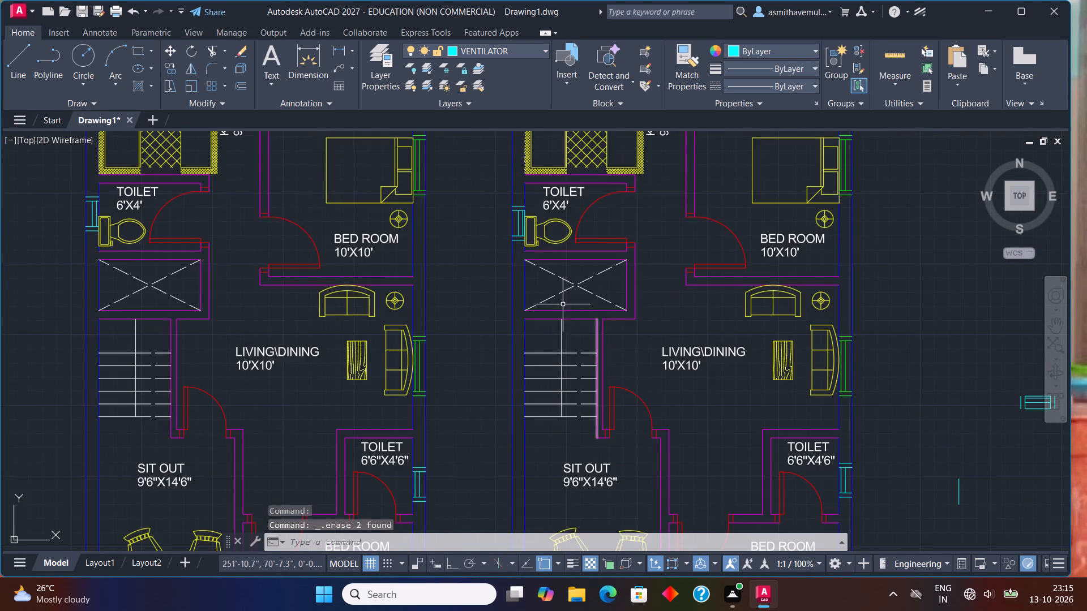
scroll(533, 246, up, 4)
middle_drag(507, 221, 527, 320)
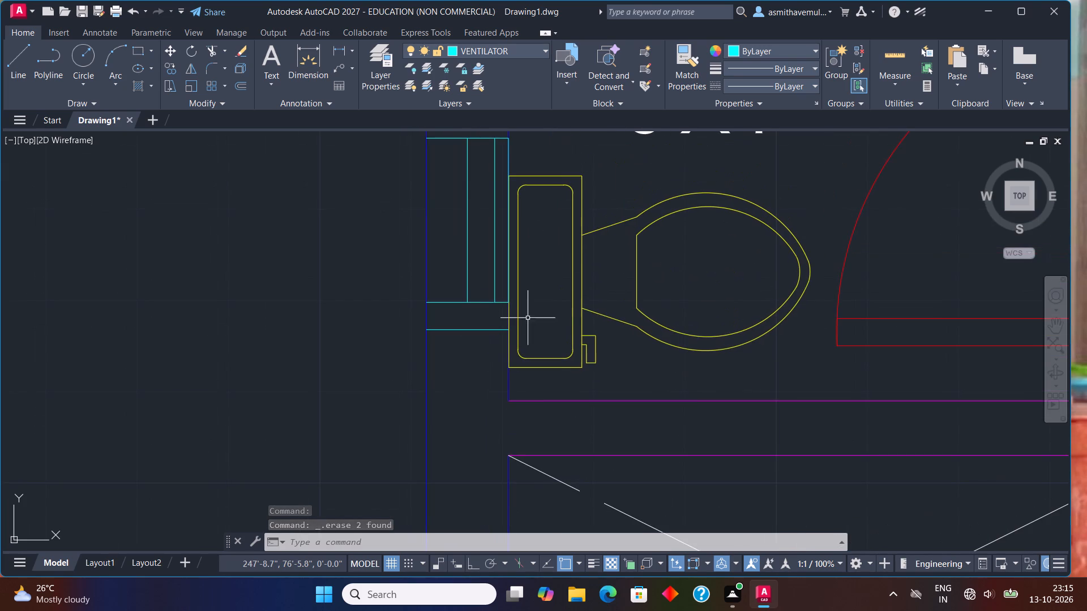
click(510, 268)
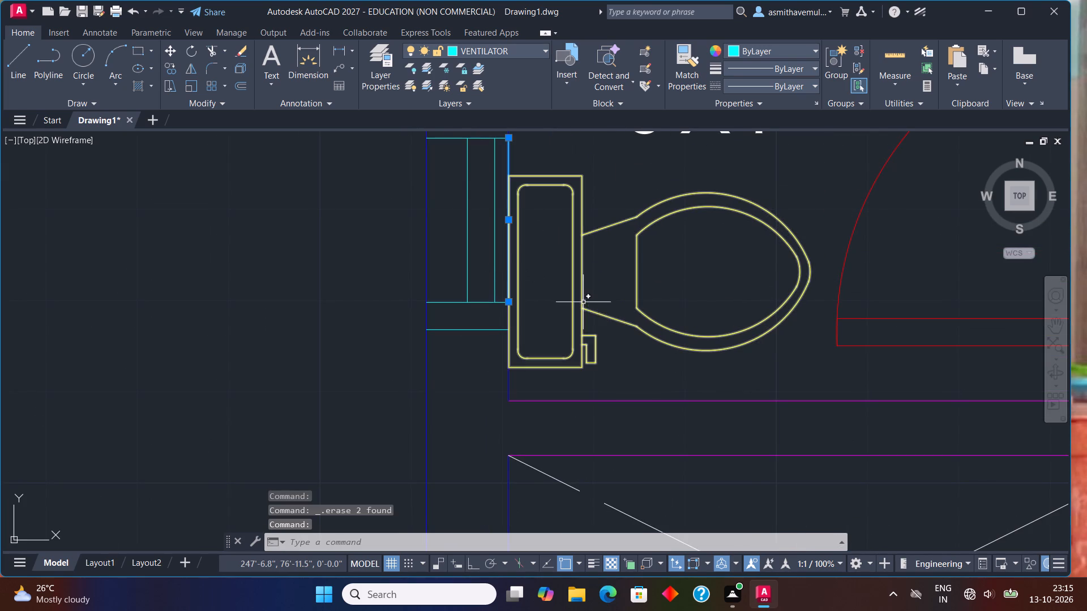
key(Delete)
Erase the spare ventilator symbol and the stray line in the empty area east of the third plan.
scroll(595, 352, down, 4)
scroll(743, 413, down, 2)
middle_drag(763, 431, 711, 271)
drag(845, 263, 866, 351)
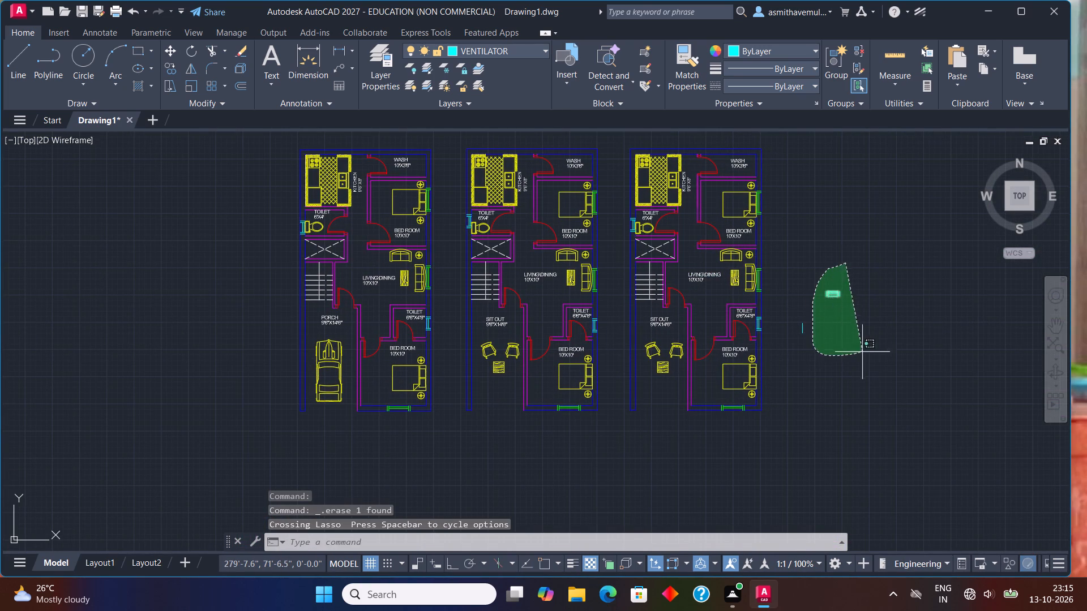
drag(866, 351, 871, 350)
key(Delete)
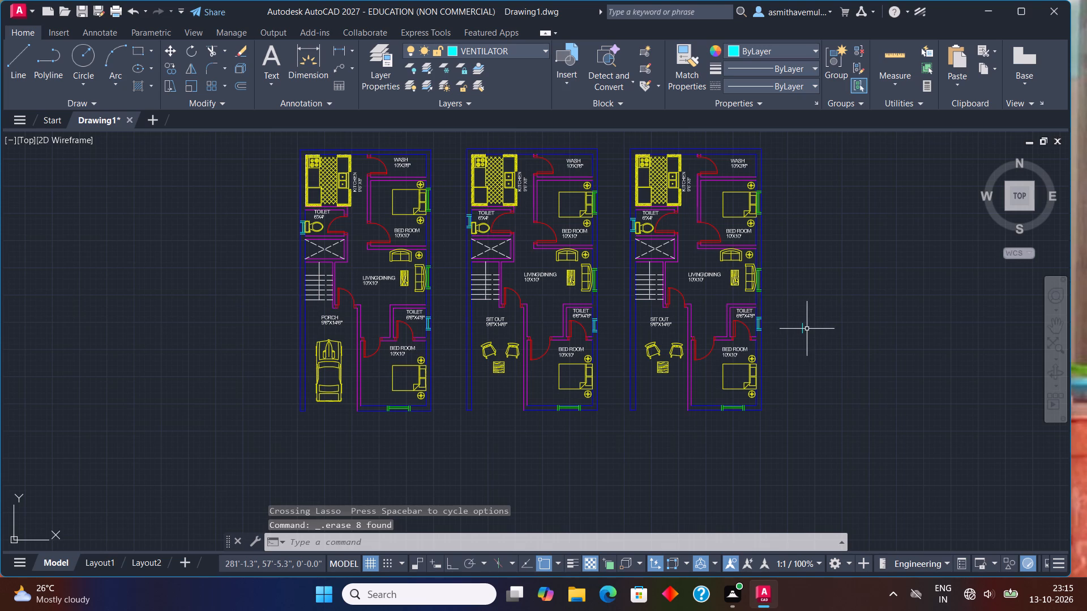
click(803, 328)
key(Delete)
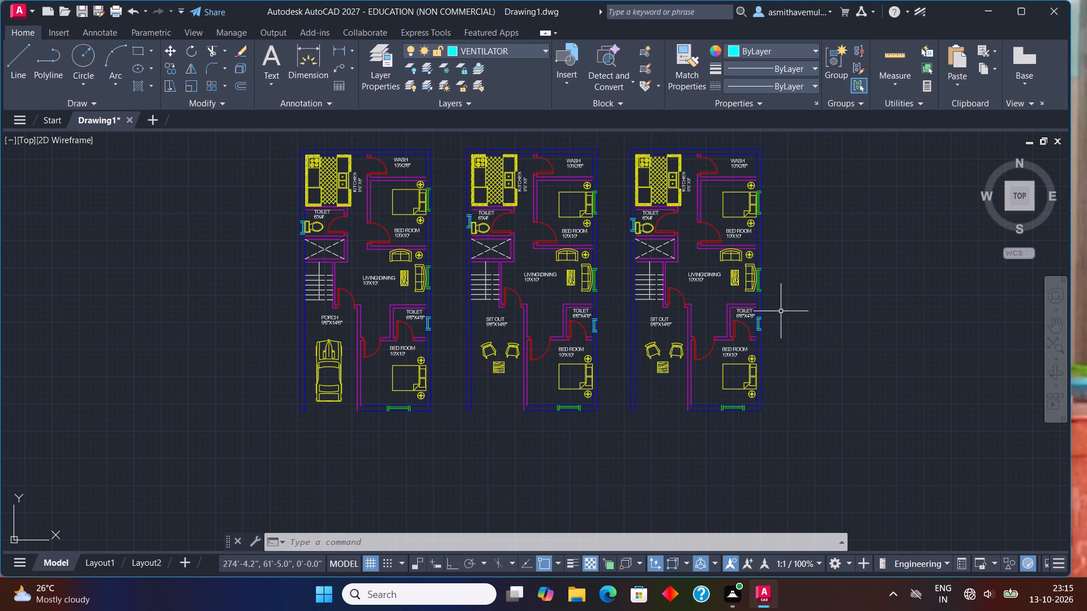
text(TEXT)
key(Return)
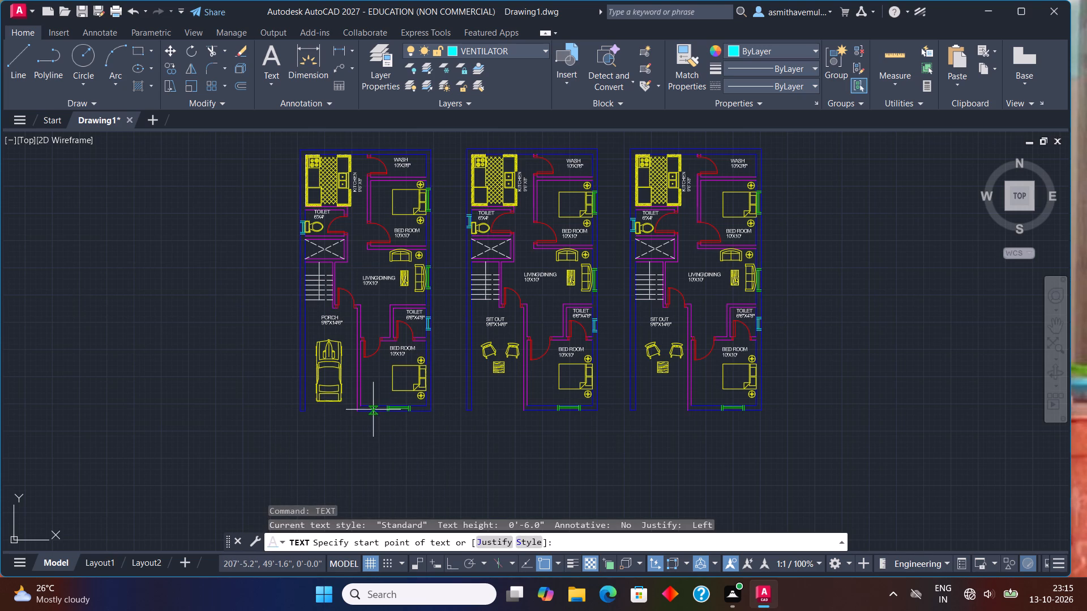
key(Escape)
Make layer 0 the current layer.
click(542, 49)
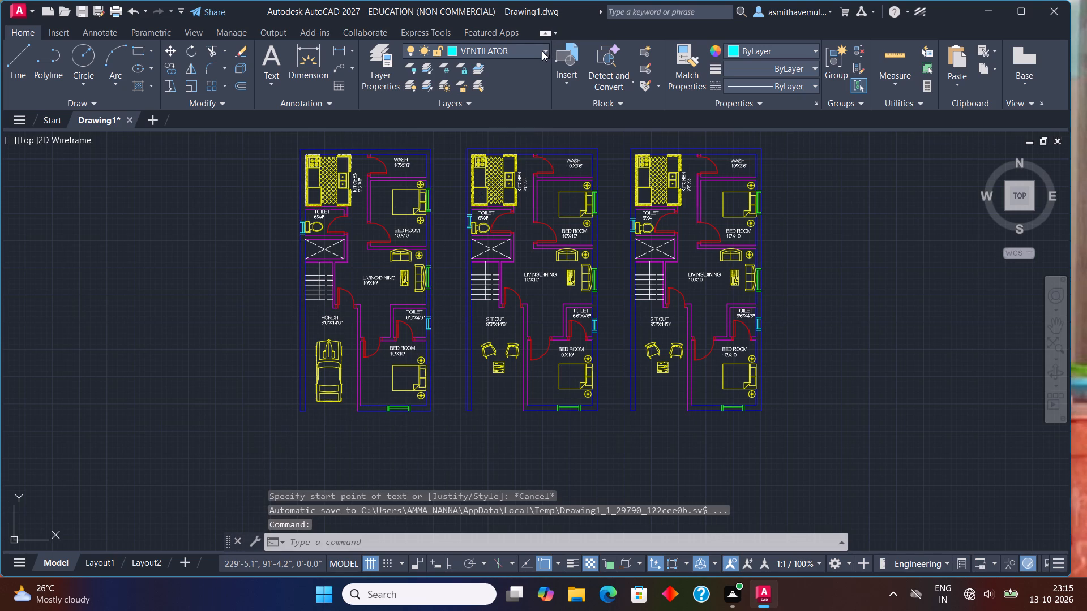
click(517, 66)
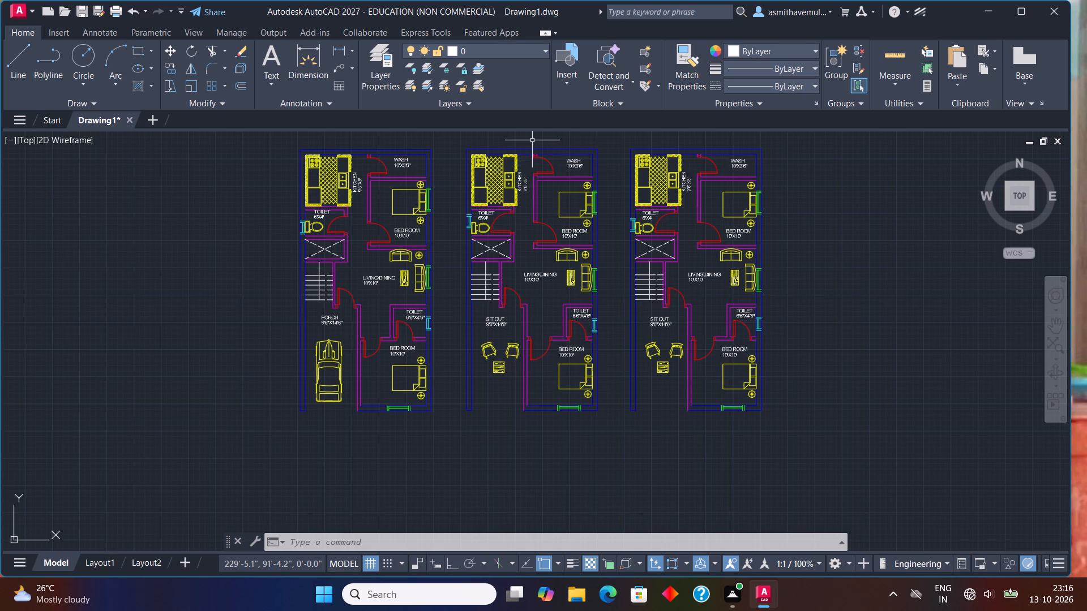
Add the single-line text GROUND FLOOR below the PORCH plan, with a height of 1' and a rotation of 0.
middle_drag(516, 326, 536, 239)
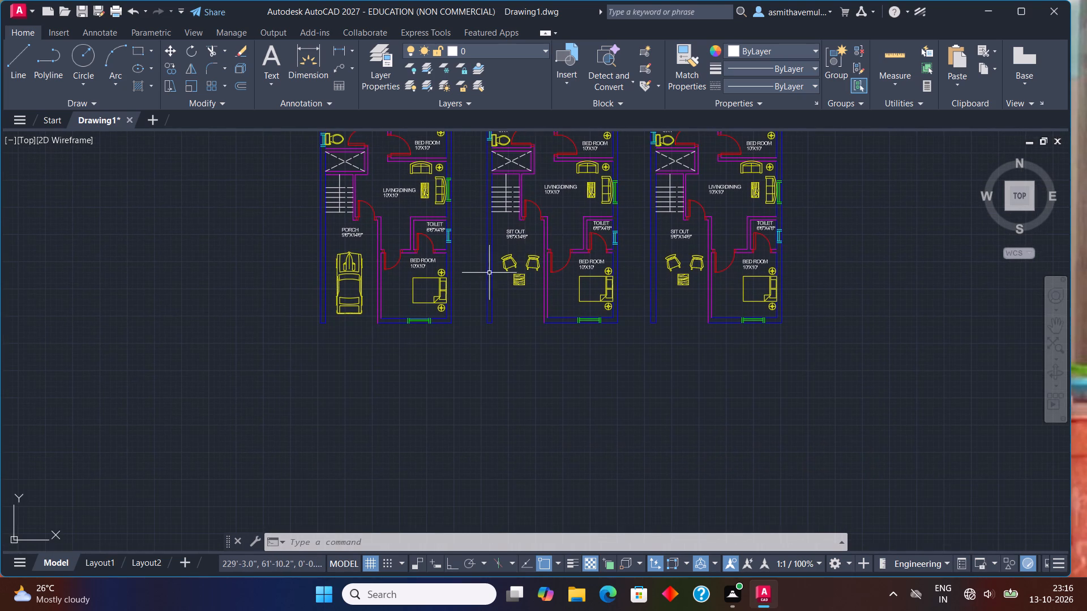
scroll(366, 333, up, 2)
text(TEXT)
key(Return)
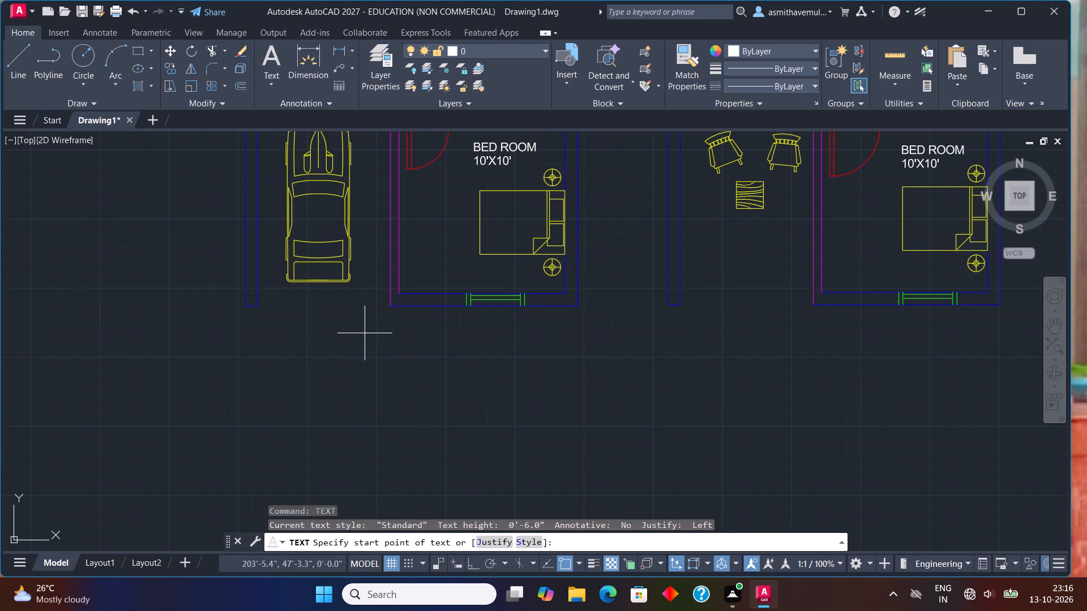
click(349, 373)
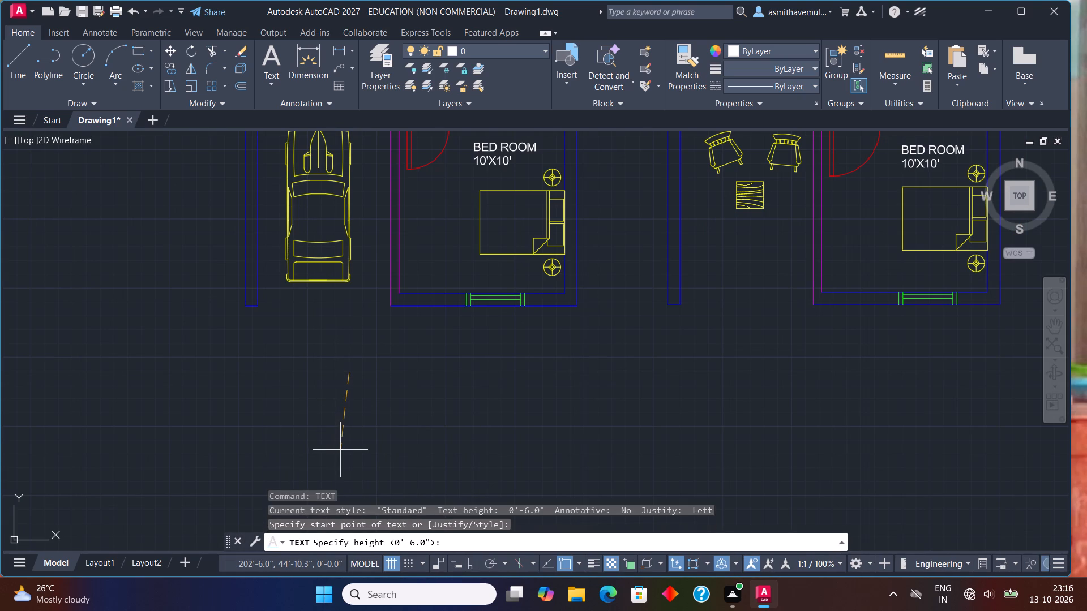
key(1)
key(apostrophe)
key(Return)
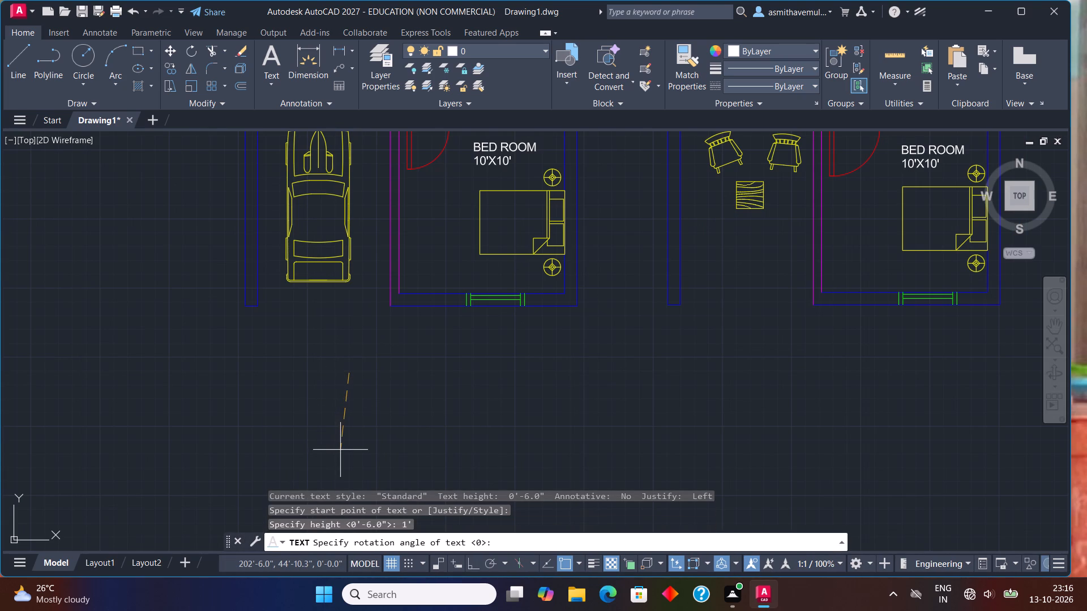
key(0)
key(Return)
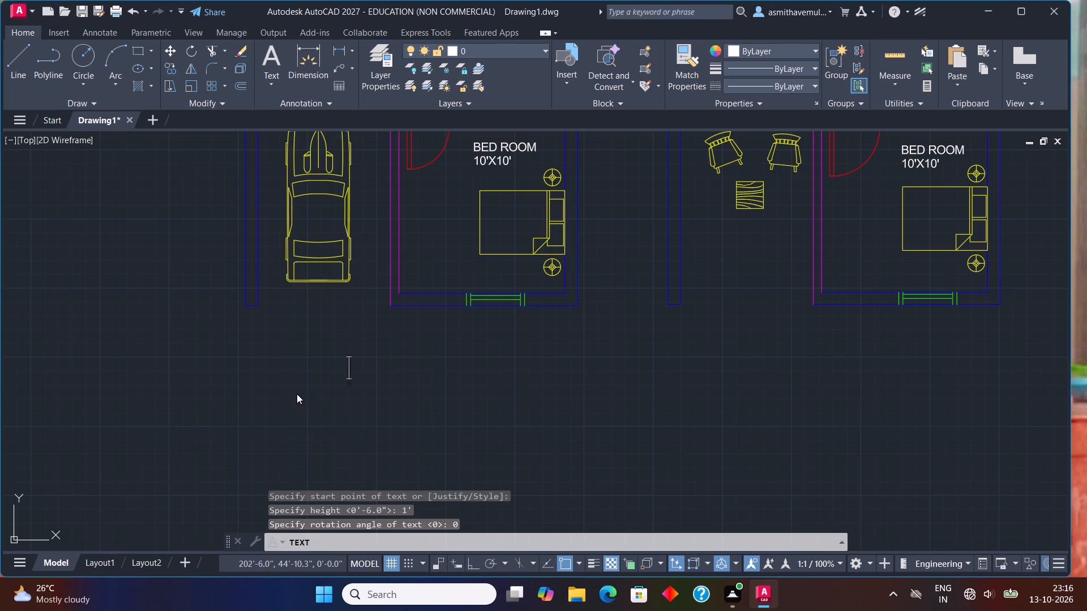
click(275, 381)
text(GROUN)
text(D)
key(space)
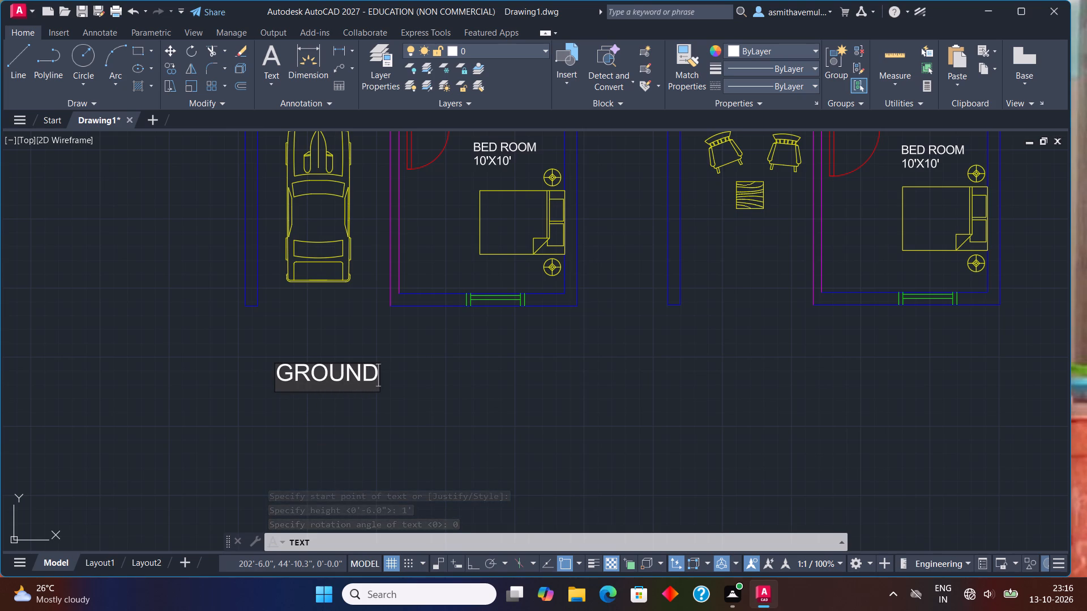
text(FLOOR)
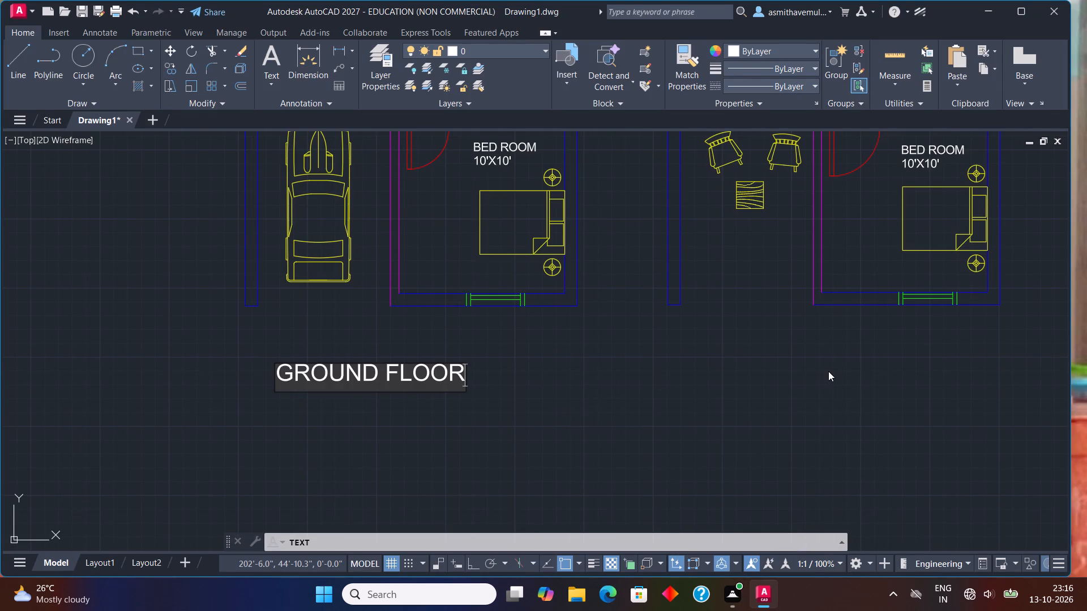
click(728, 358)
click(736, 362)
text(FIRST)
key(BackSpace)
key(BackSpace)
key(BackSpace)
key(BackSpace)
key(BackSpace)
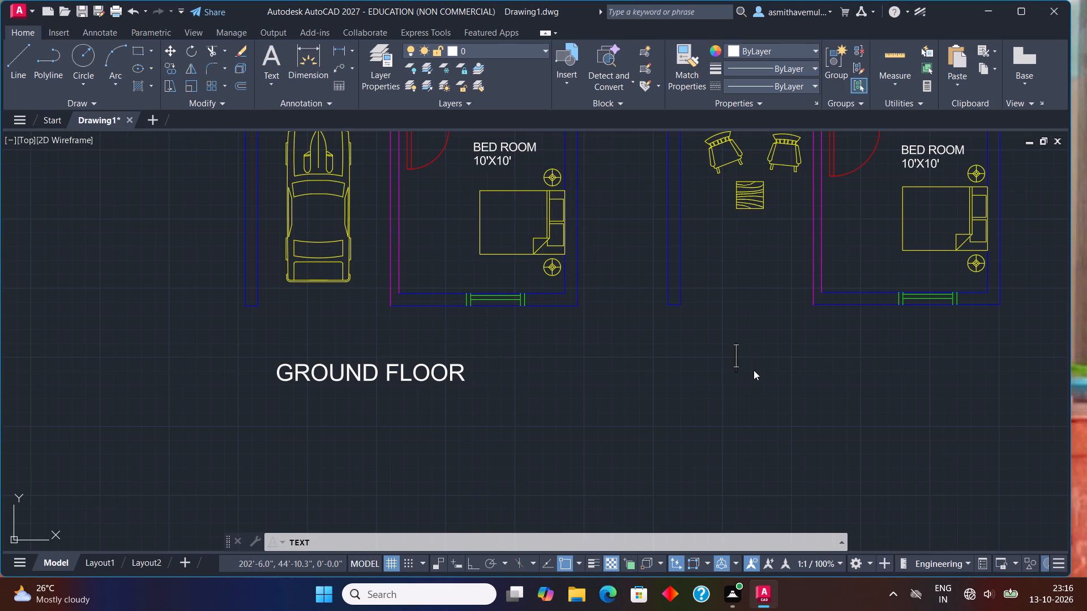
Place the text FIRST FLOOR below the second plan, in line with the GROUND FLOOR label.
scroll(759, 373, up, 1)
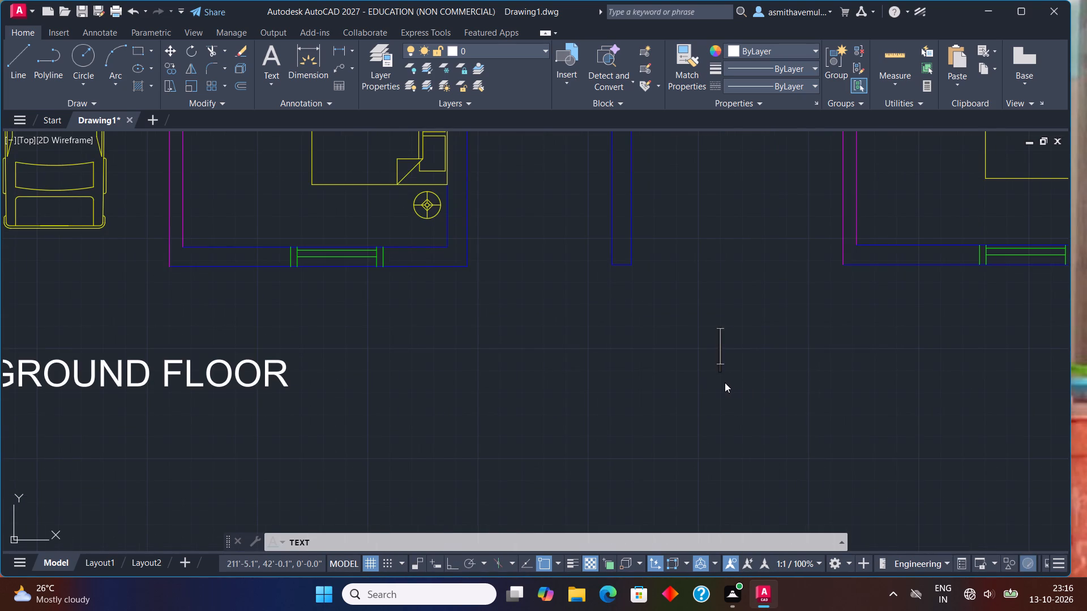
click(723, 386)
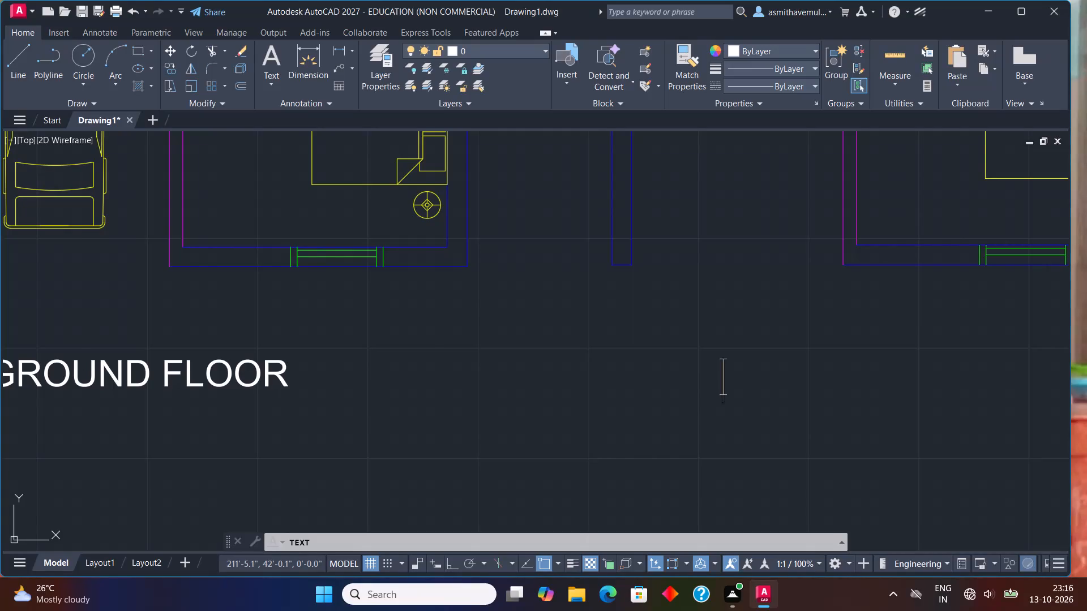
text(FIRDT)
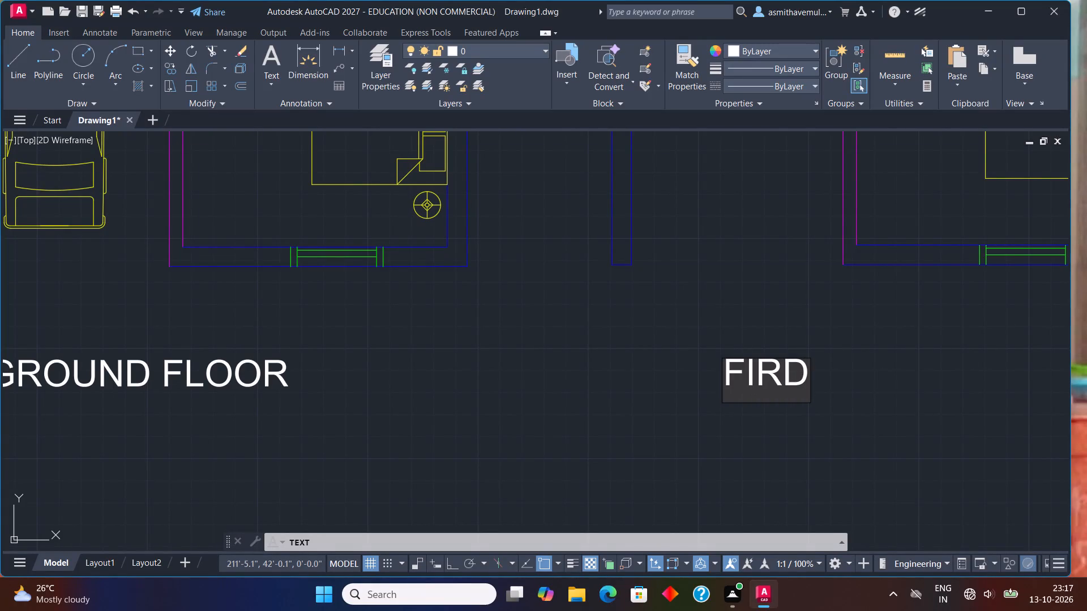
key(space)
key(BackSpace)
key(BackSpace)
key(BackSpace)
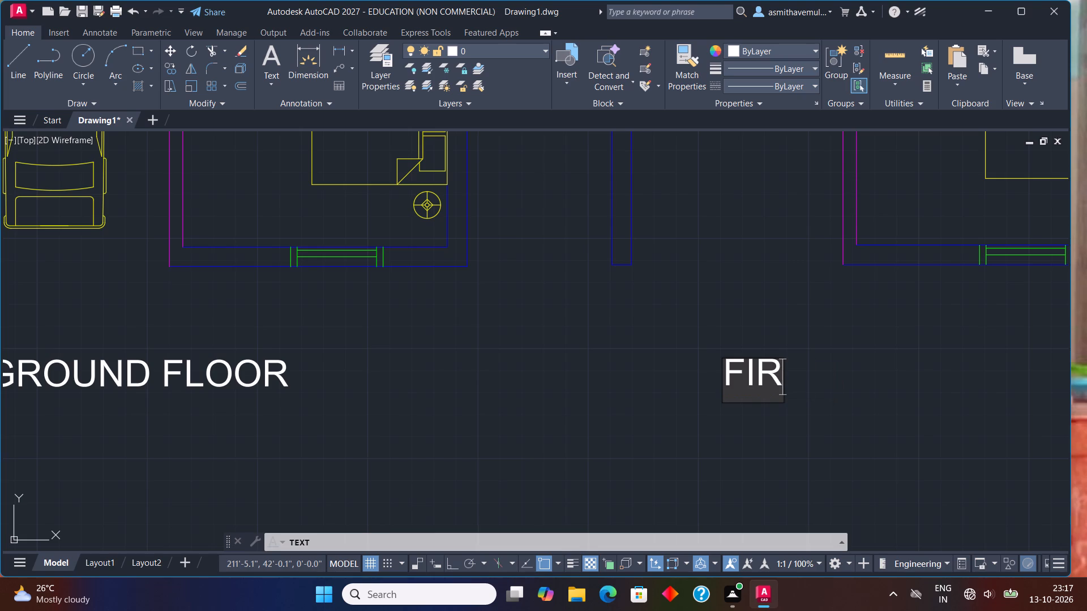
text(ST FLO)
text(OR)
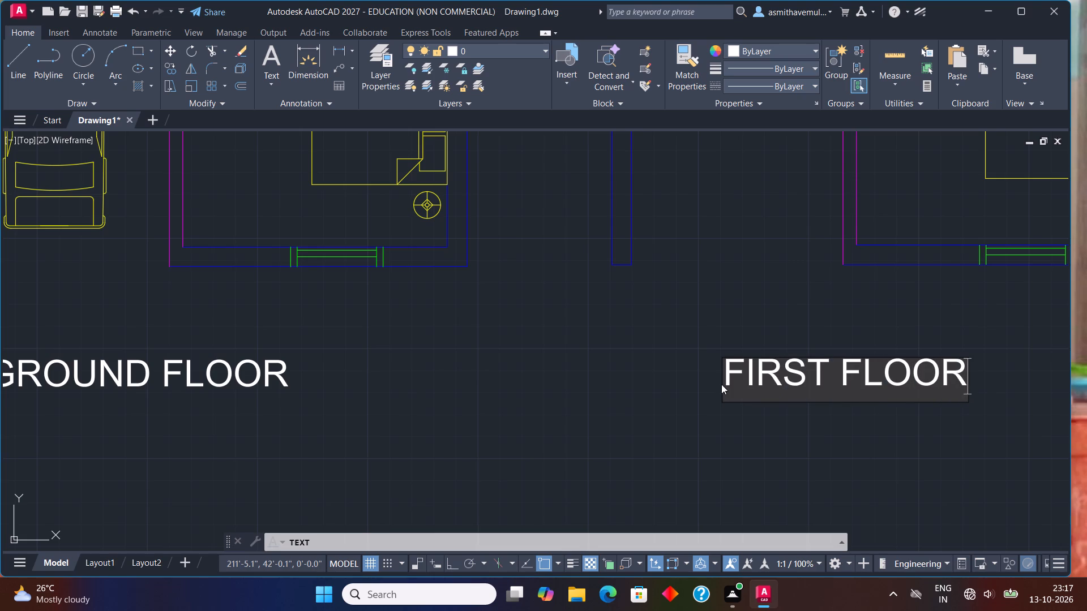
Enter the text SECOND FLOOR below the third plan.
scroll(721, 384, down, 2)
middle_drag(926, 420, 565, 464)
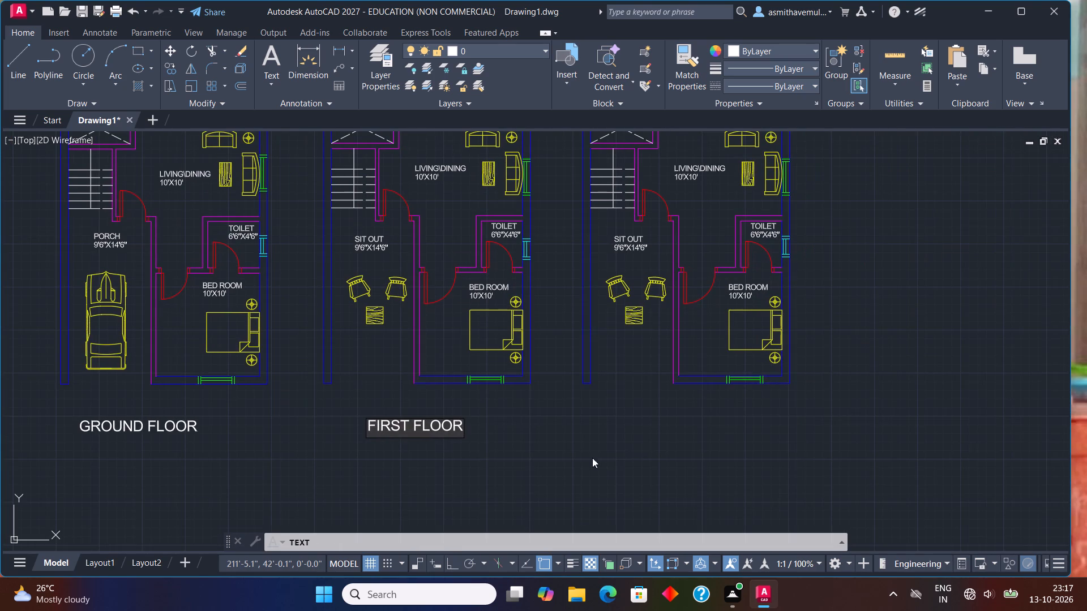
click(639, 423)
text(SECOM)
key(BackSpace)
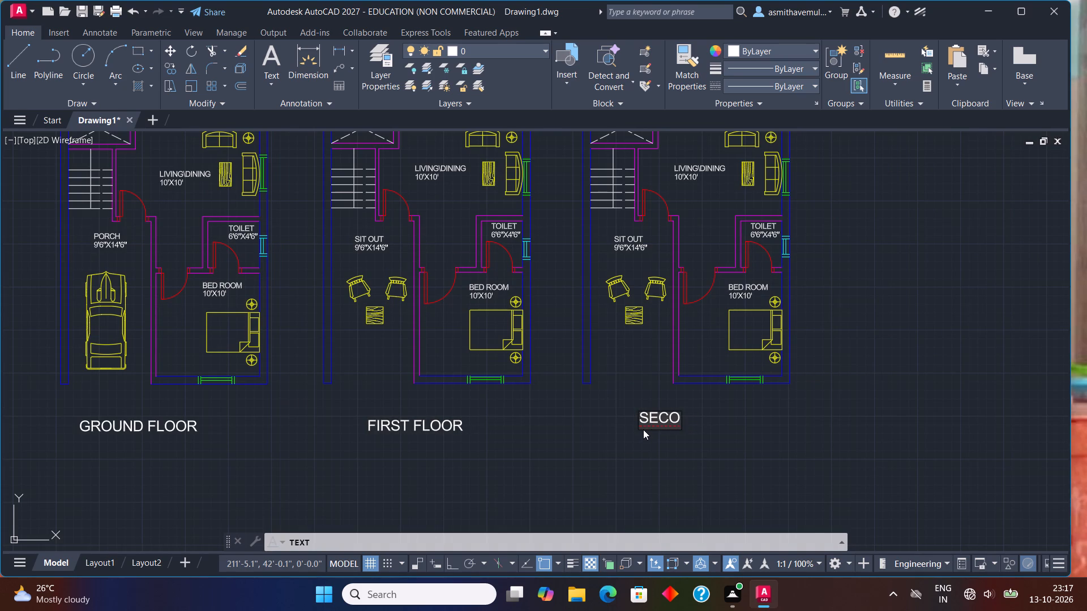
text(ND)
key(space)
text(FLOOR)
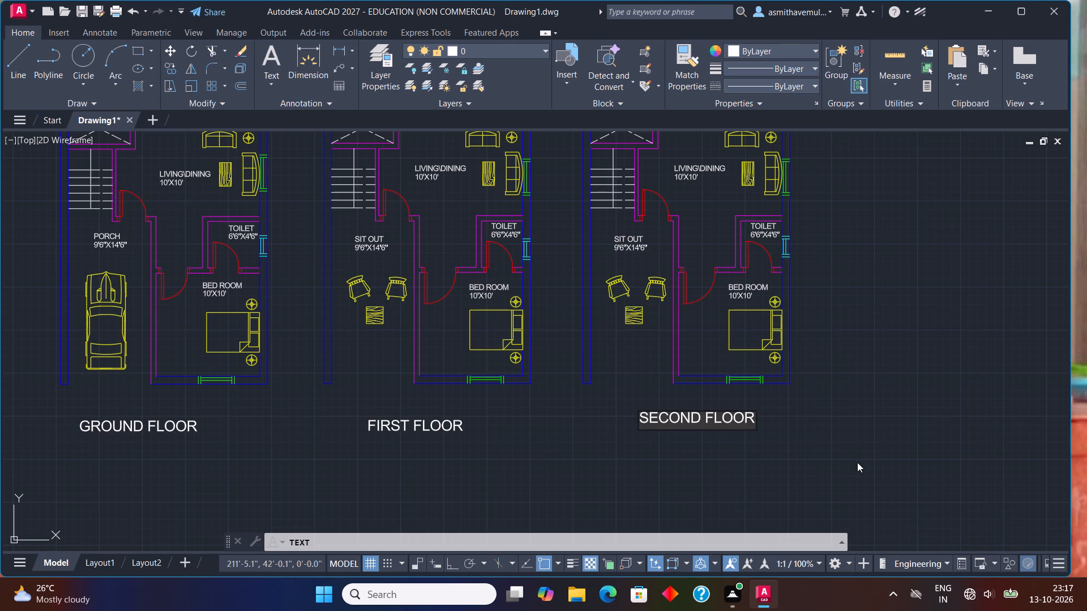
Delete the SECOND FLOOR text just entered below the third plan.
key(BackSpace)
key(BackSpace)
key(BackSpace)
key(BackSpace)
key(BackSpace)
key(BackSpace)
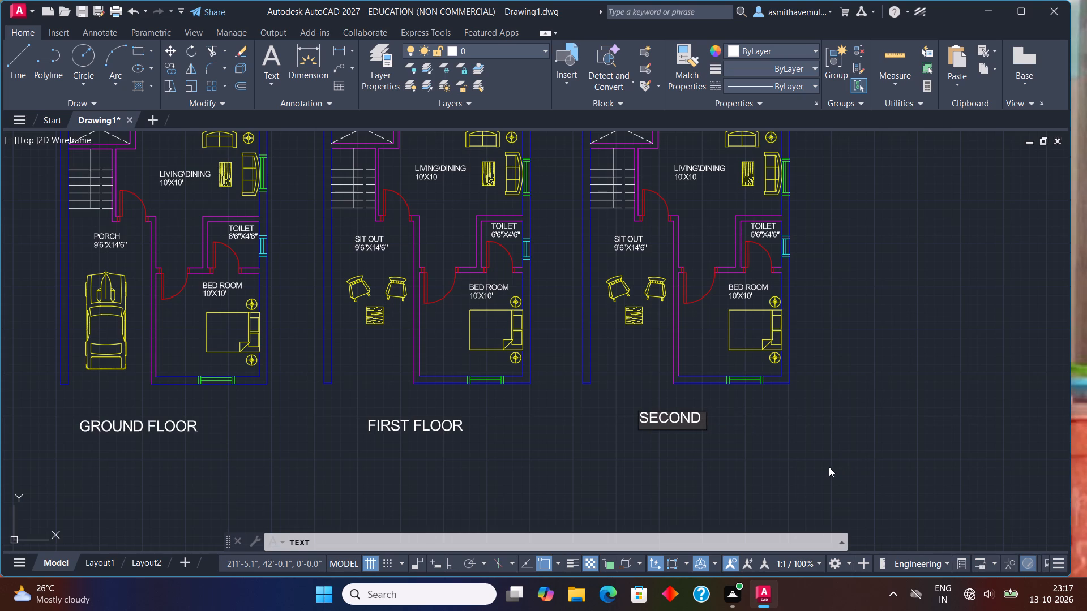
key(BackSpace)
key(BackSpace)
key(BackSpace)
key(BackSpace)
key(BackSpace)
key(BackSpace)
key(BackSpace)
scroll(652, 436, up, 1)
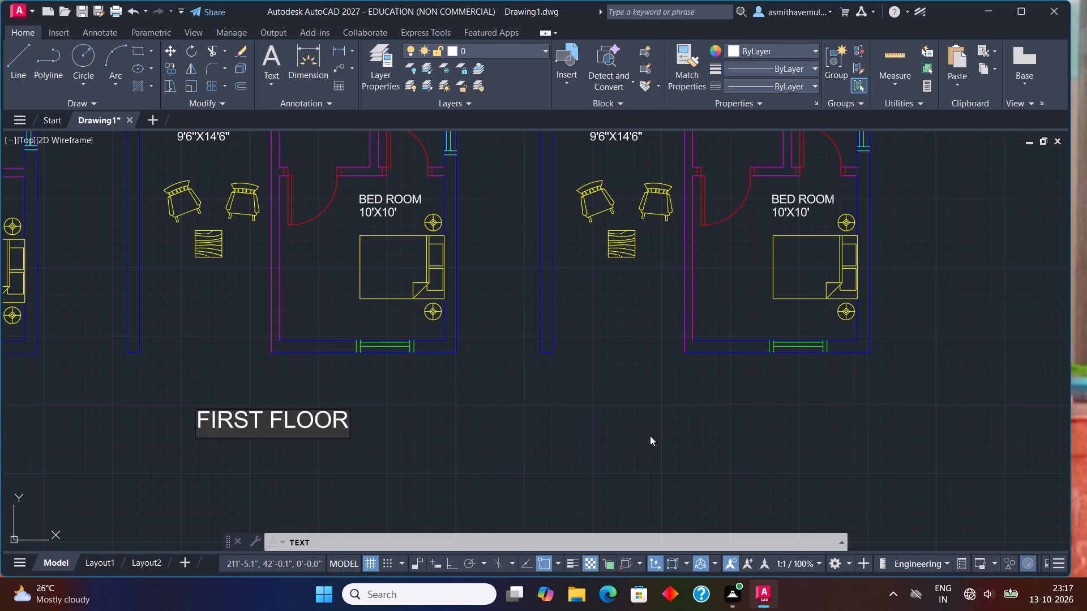
Place the text SECOND FLOOR below the third plan, roughly in line with the FIRST FLOOR label, and finish the text command.
click(633, 435)
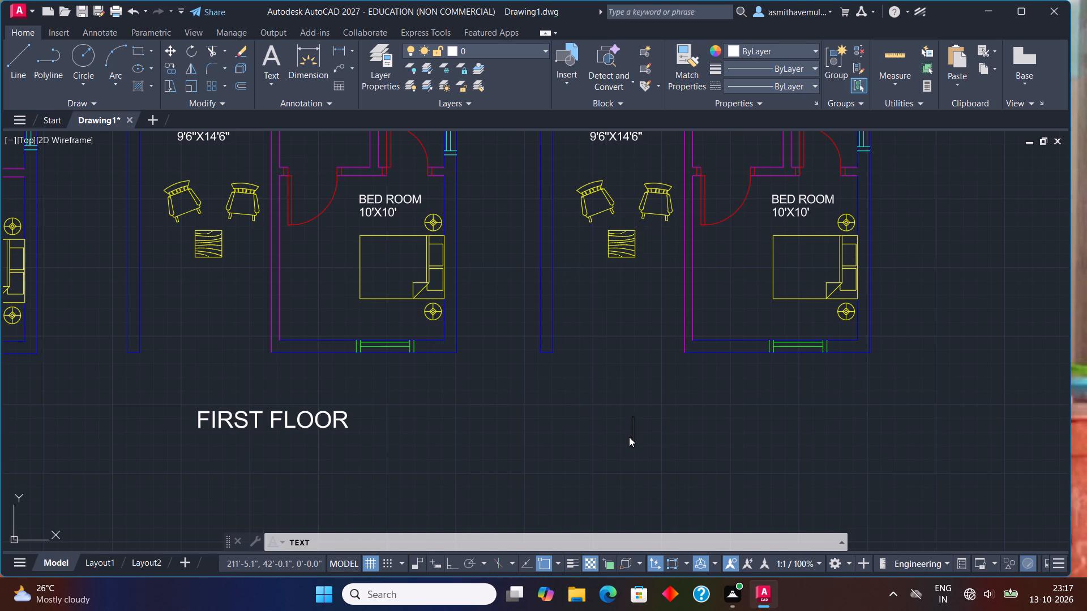
scroll(626, 437, up, 1)
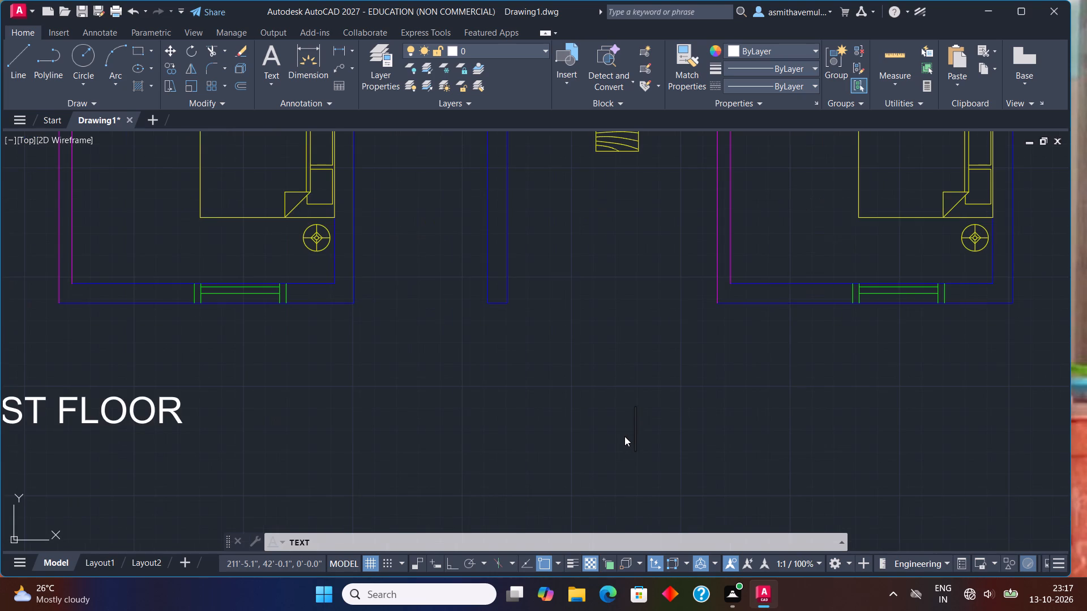
click(628, 423)
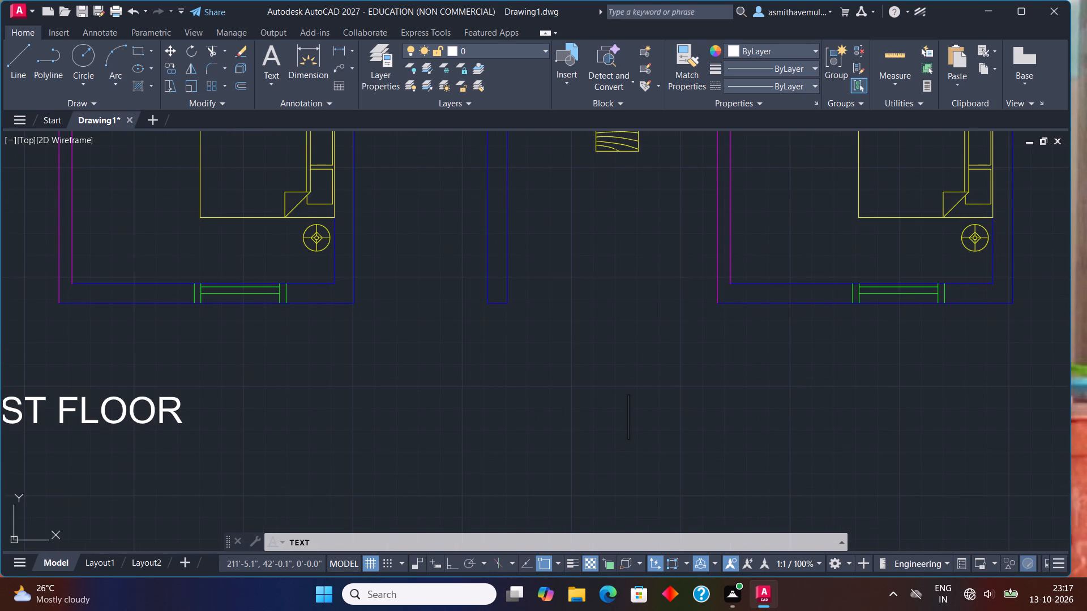
click(632, 409)
text(SECO)
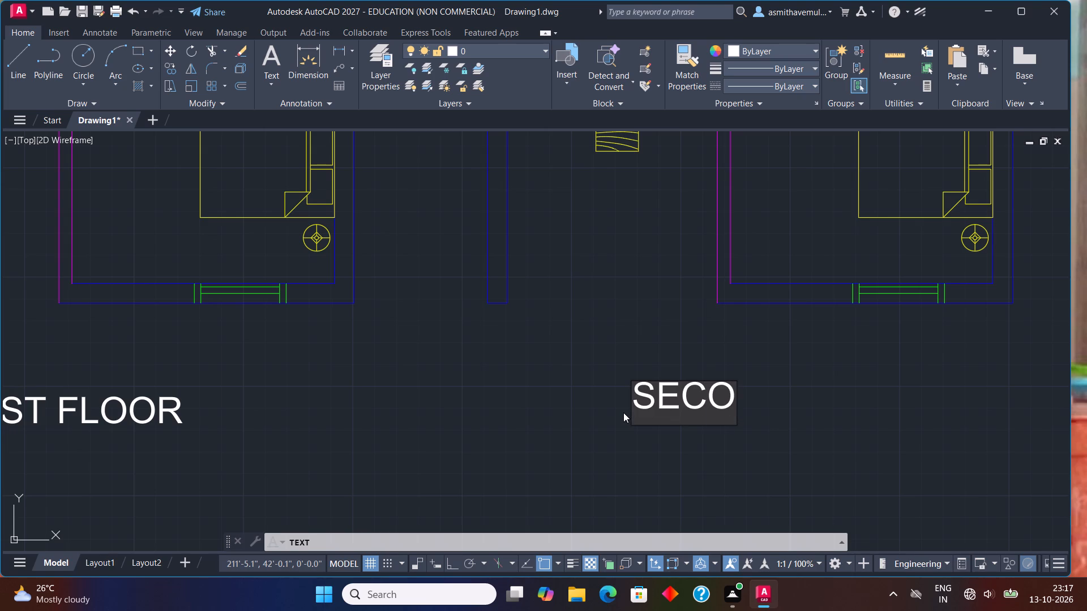
text(NF)
key(space)
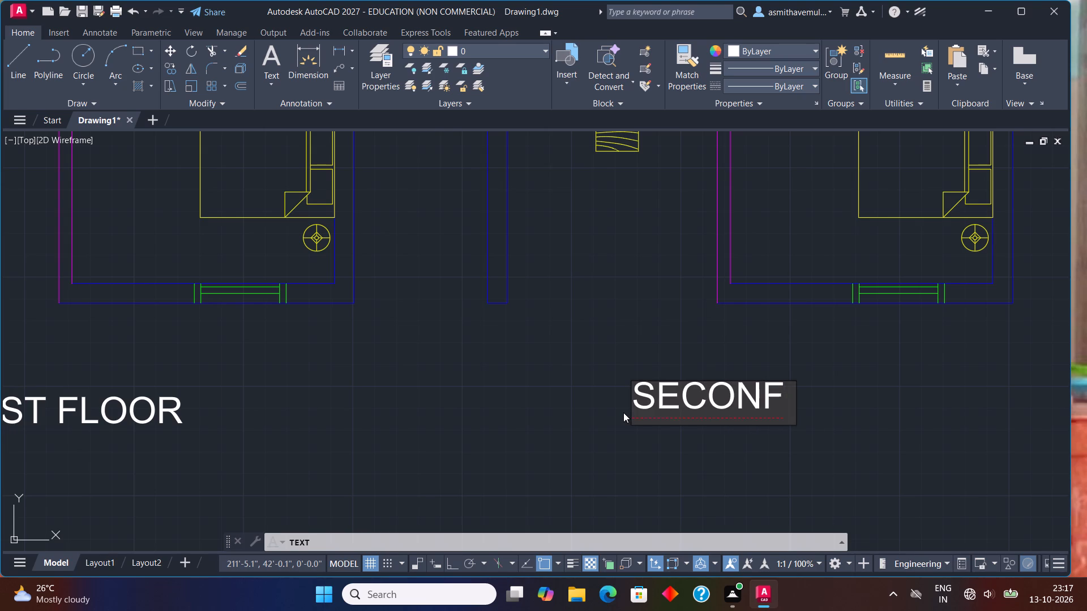
key(BackSpace)
key(BackSpace)
text(D FLOOR)
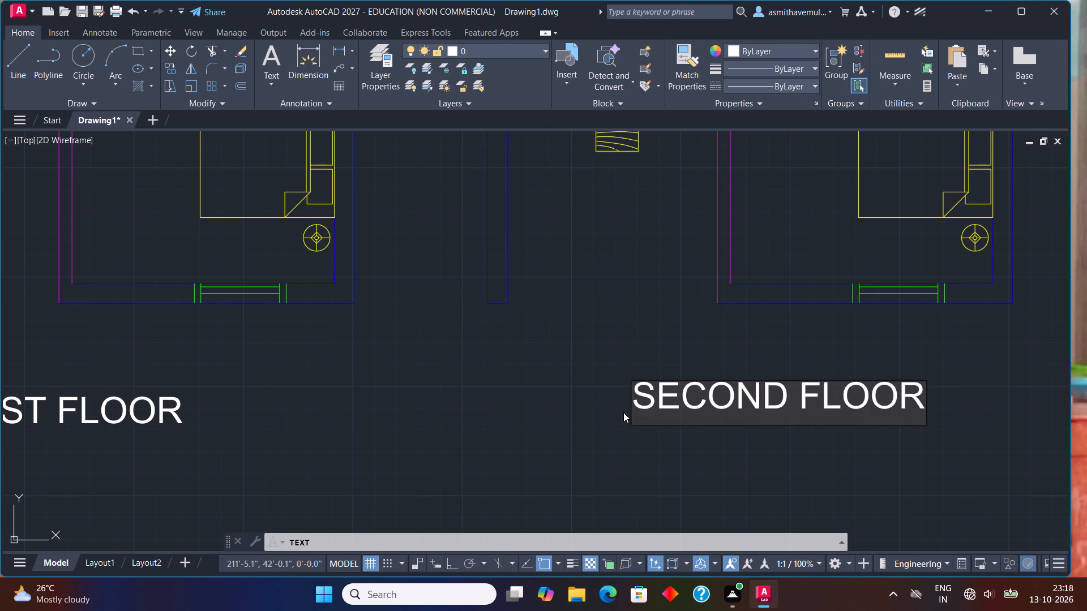
click(574, 472)
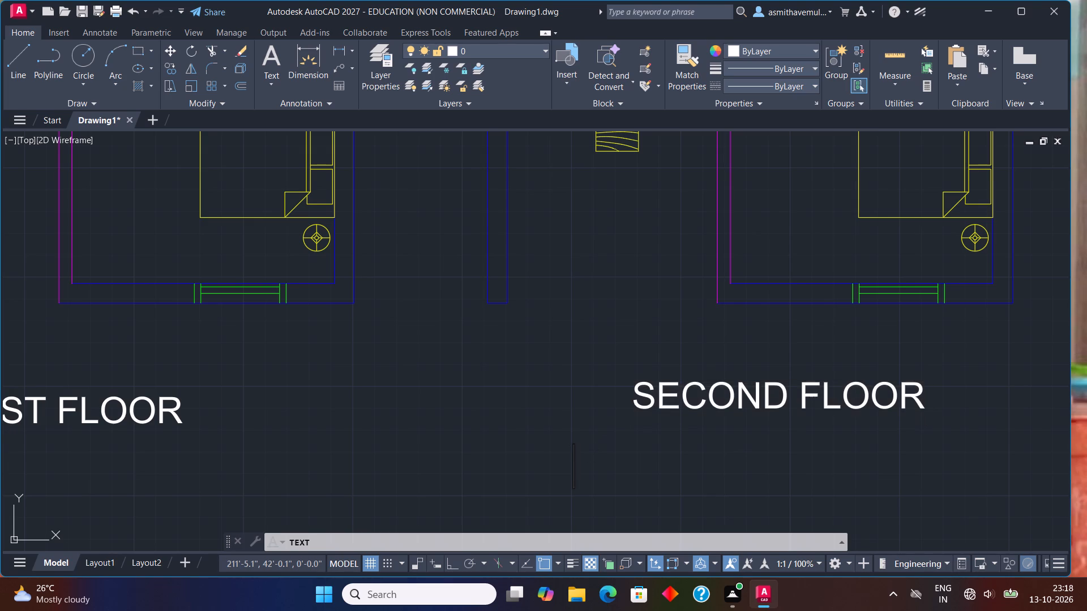
key(Escape)
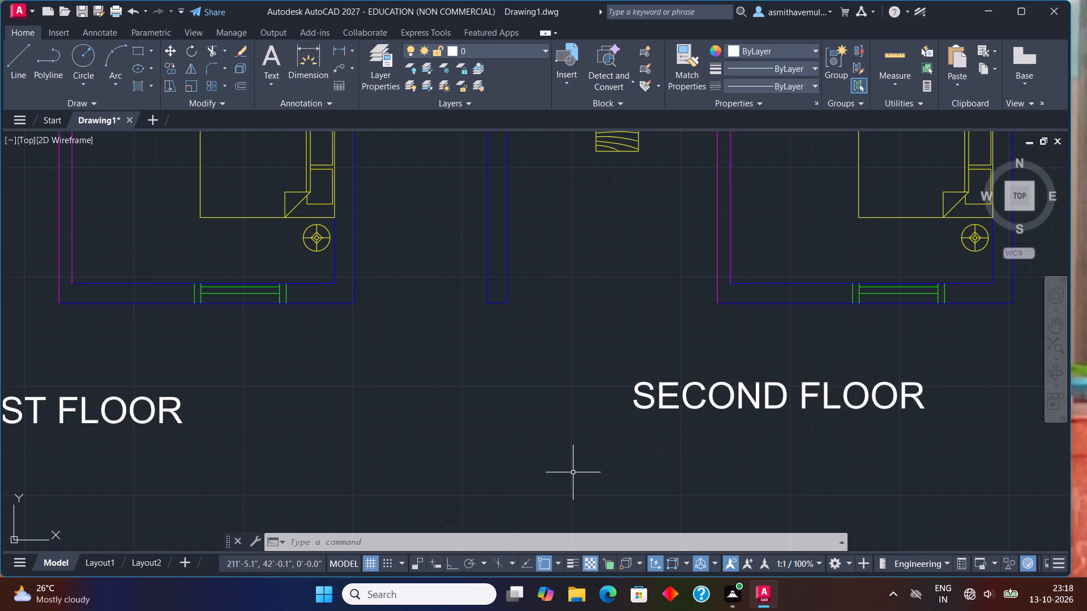
Make FURNITURE the current layer.
scroll(573, 472, down, 3)
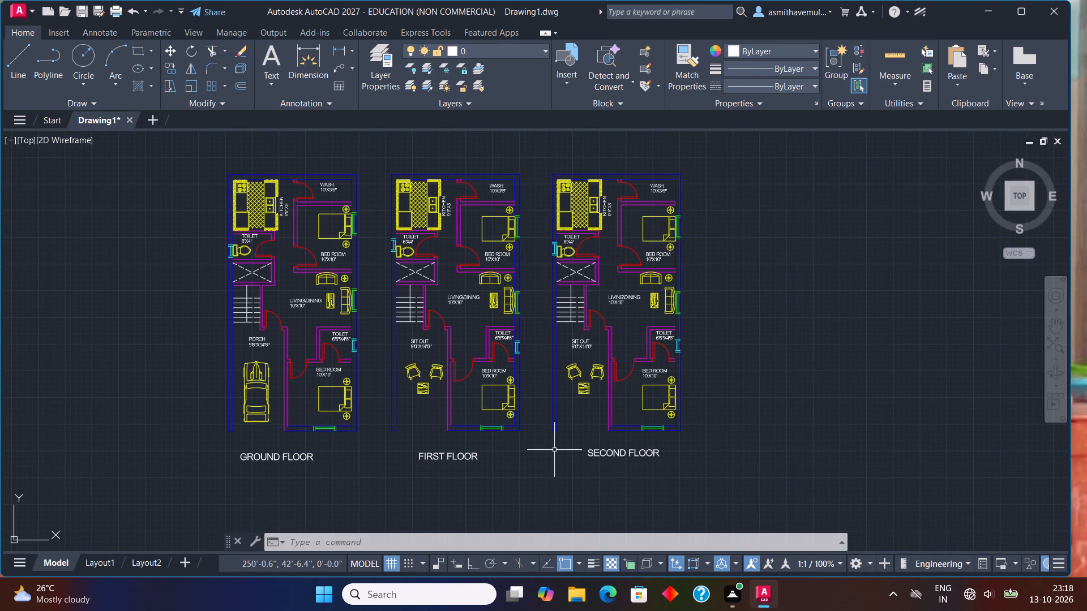
key(ctrl+2)
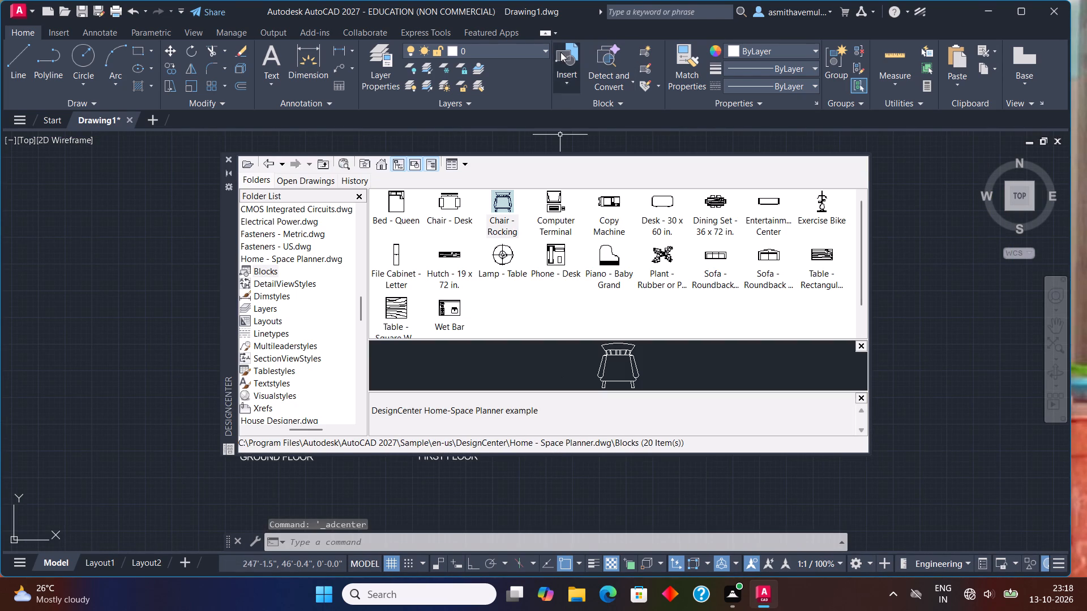
click(541, 47)
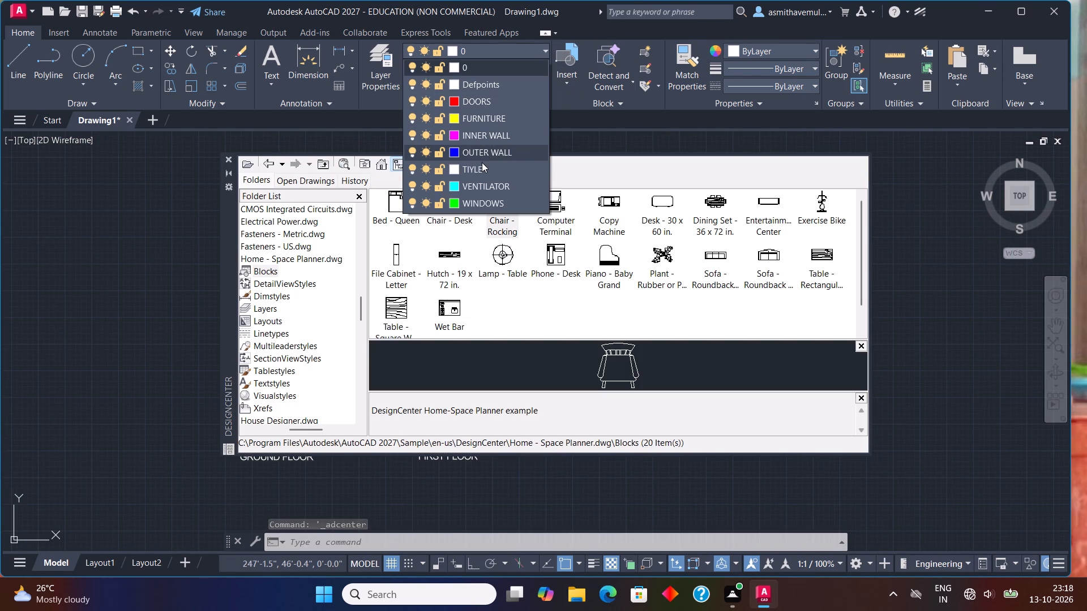
click(478, 121)
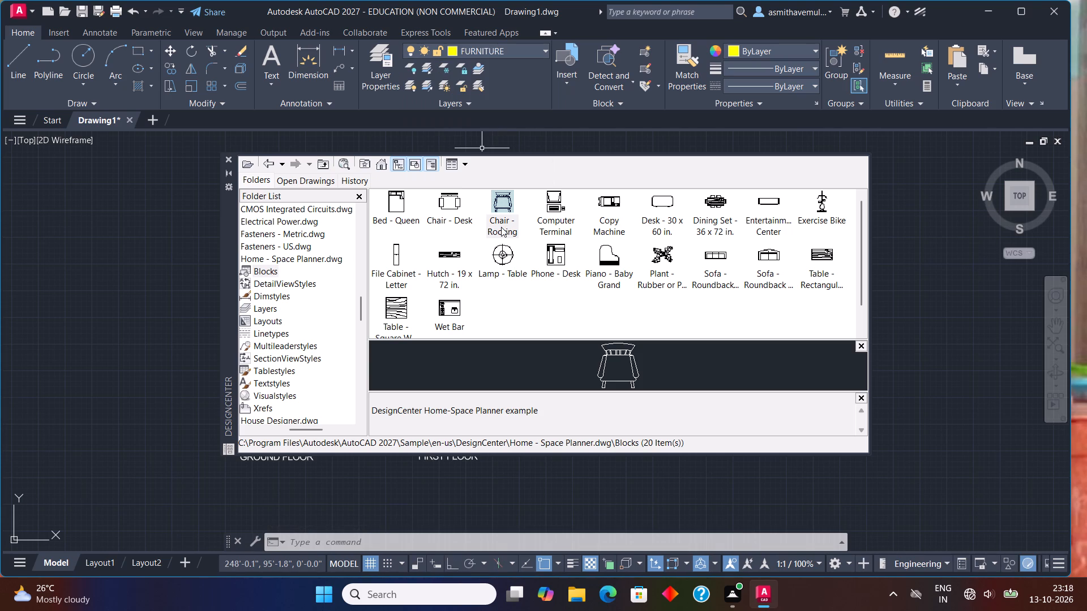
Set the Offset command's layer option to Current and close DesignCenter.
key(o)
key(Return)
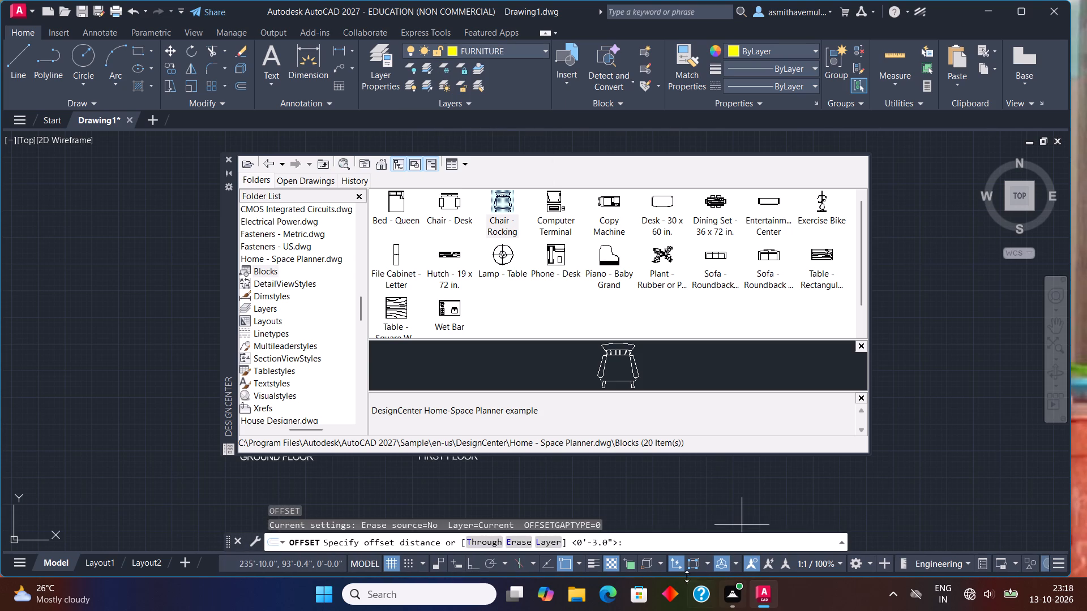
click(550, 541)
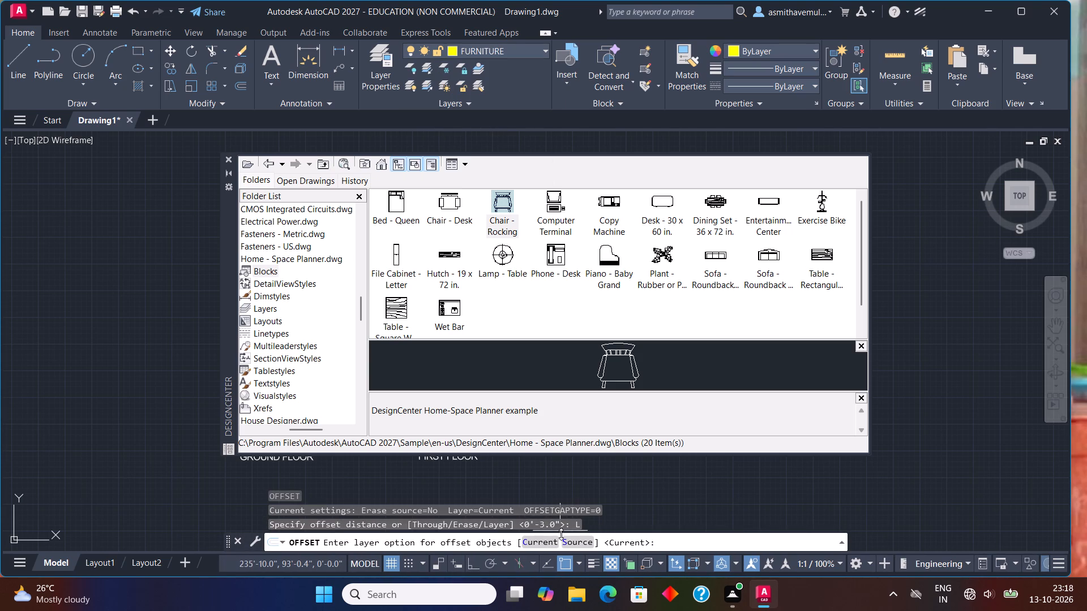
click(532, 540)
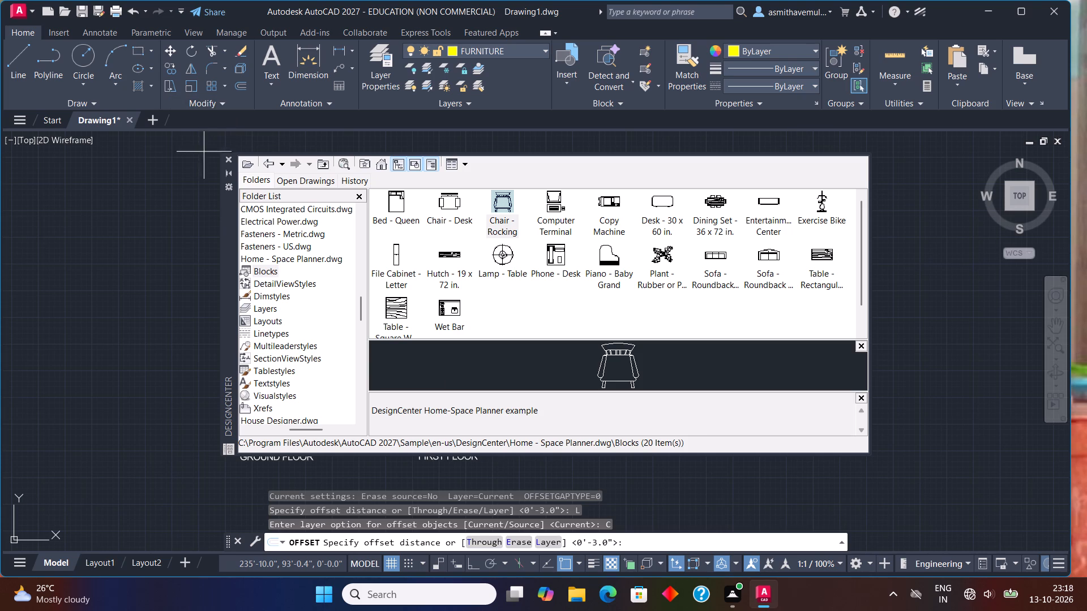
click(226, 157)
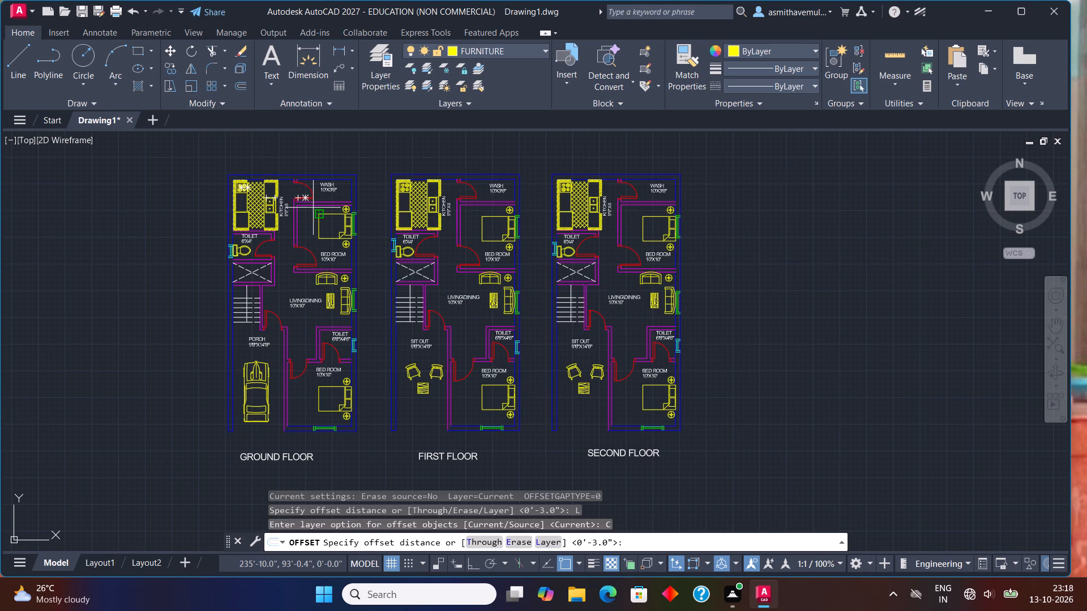
Insert the Trees - Imperial block from the architectural tool palette in the empty space beside the SECOND FLOOR plan.
key(ctrl+3)
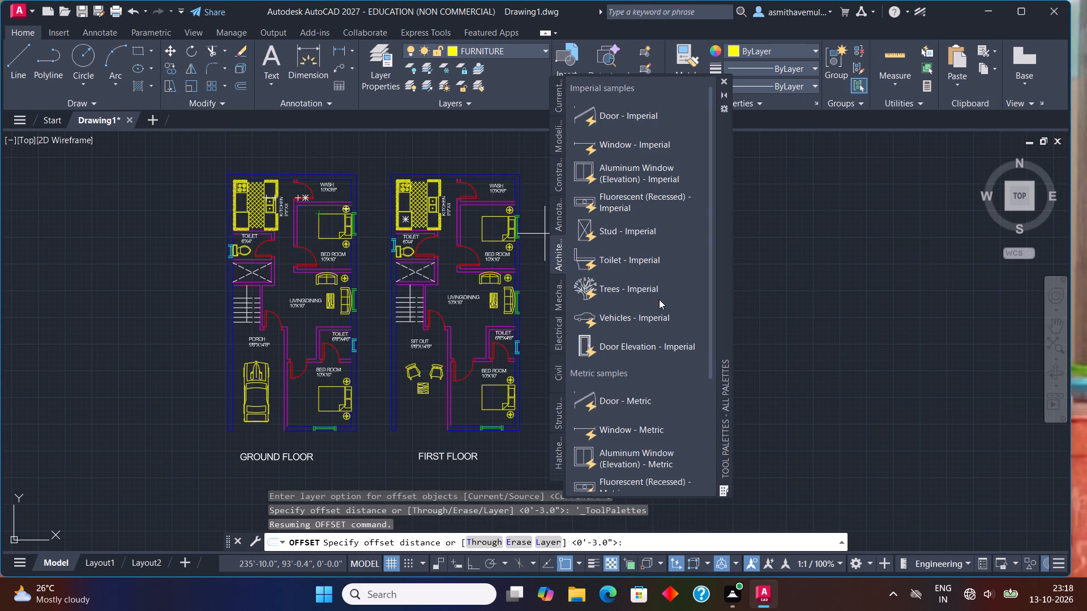
drag(637, 287, 814, 398)
click(602, 286)
click(601, 286)
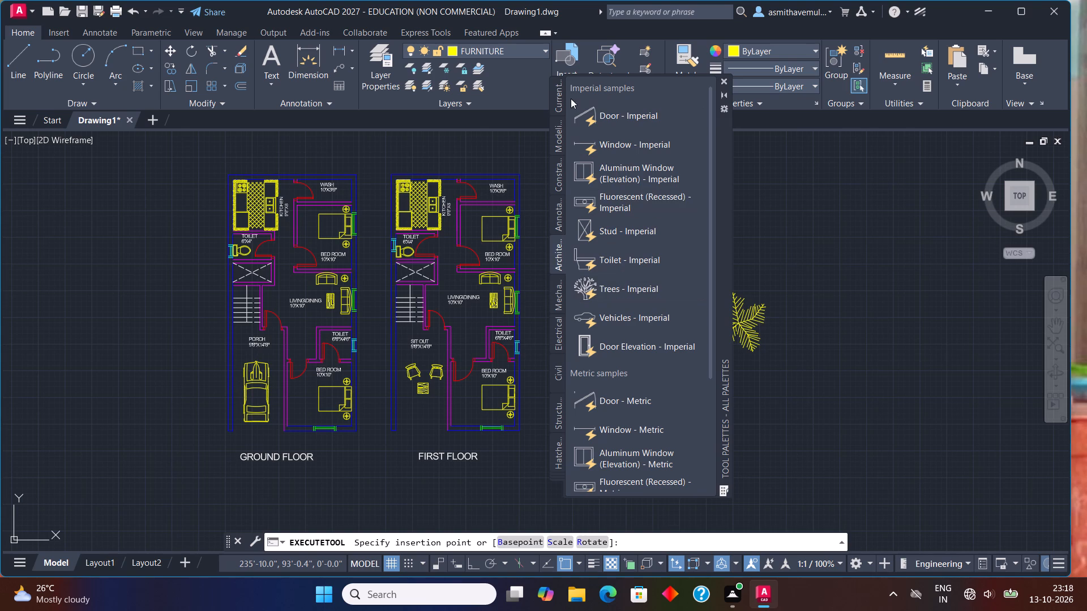
click(723, 79)
click(751, 339)
Scale the inserted tree block down freehand to roughly half its size.
click(768, 341)
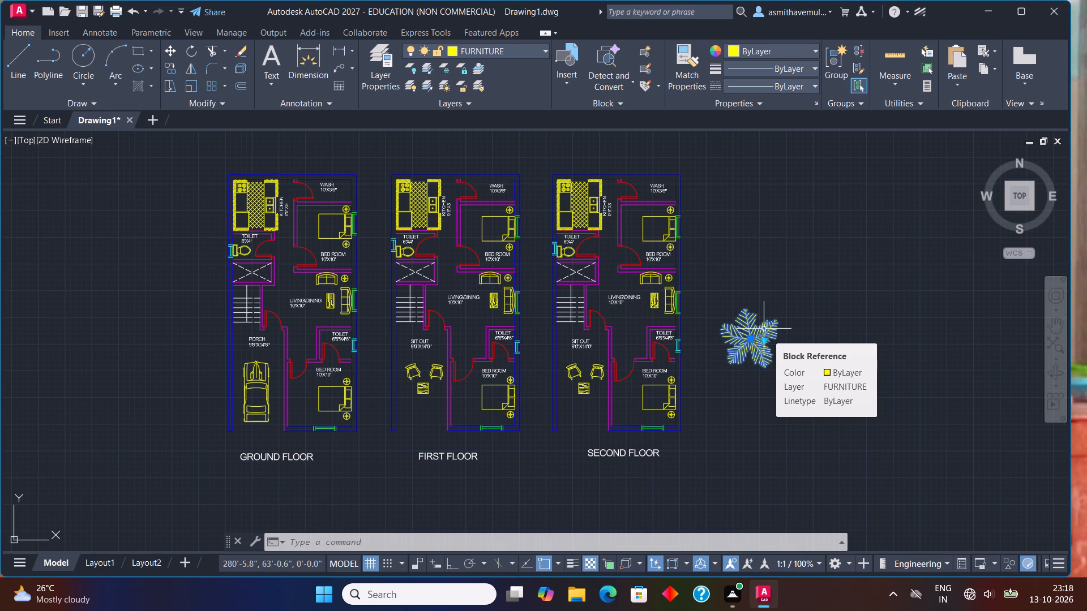
text(SCALE)
key(Return)
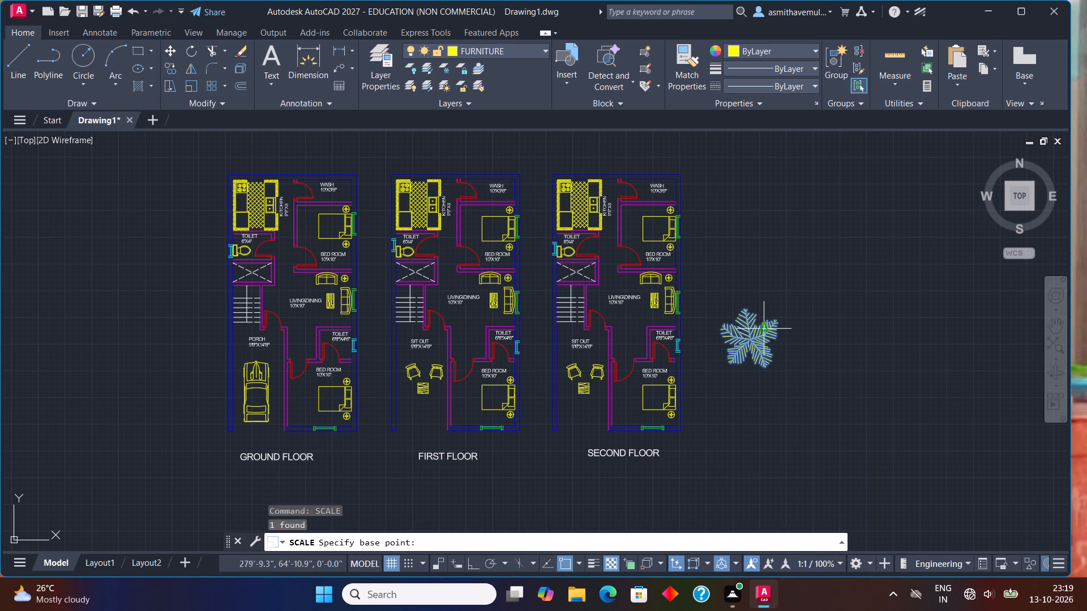
click(741, 346)
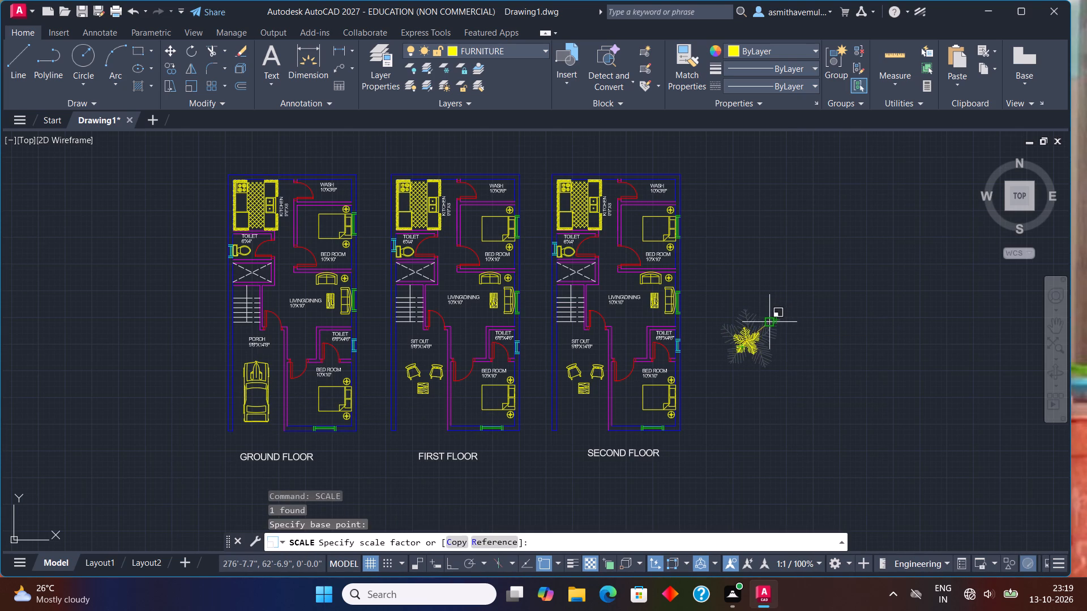
click(764, 331)
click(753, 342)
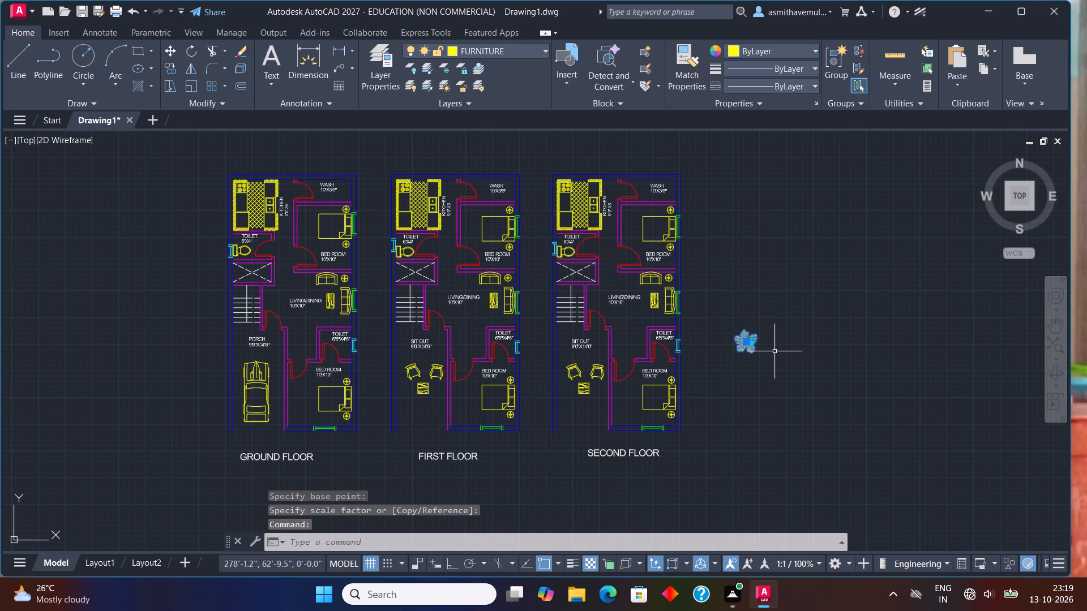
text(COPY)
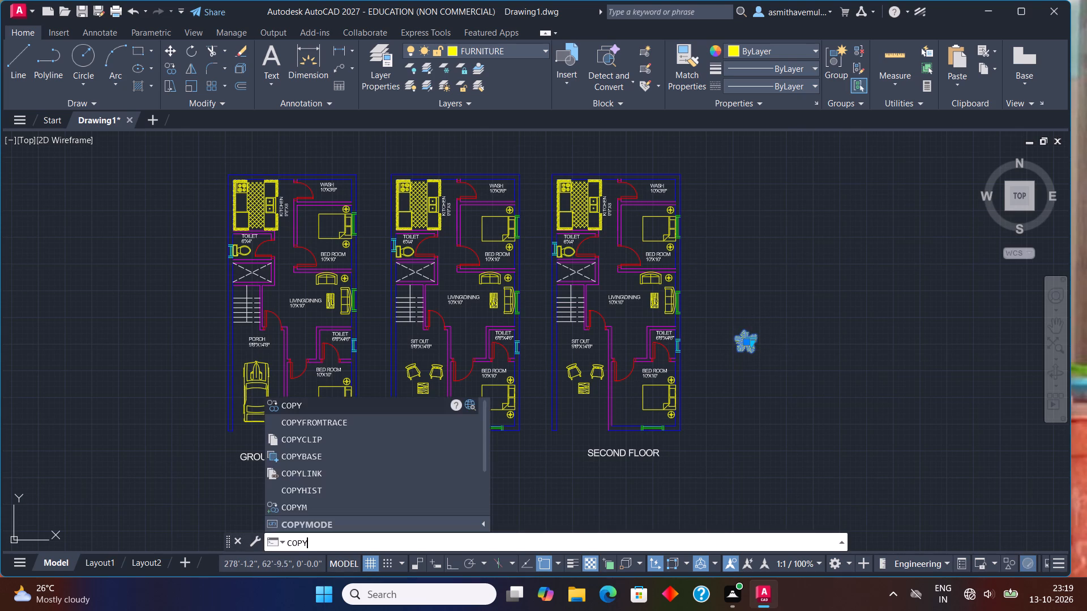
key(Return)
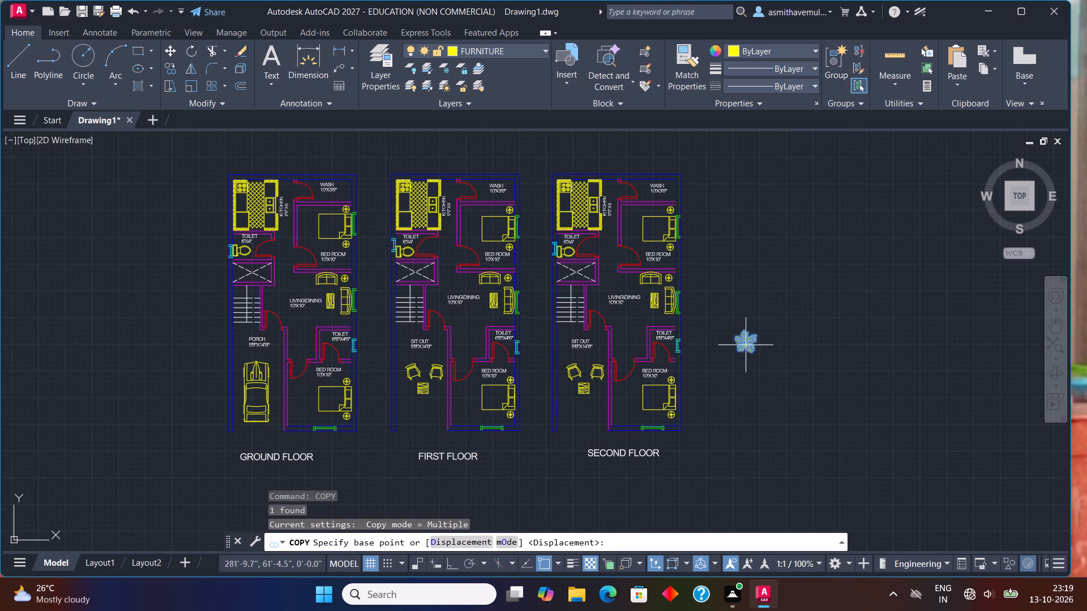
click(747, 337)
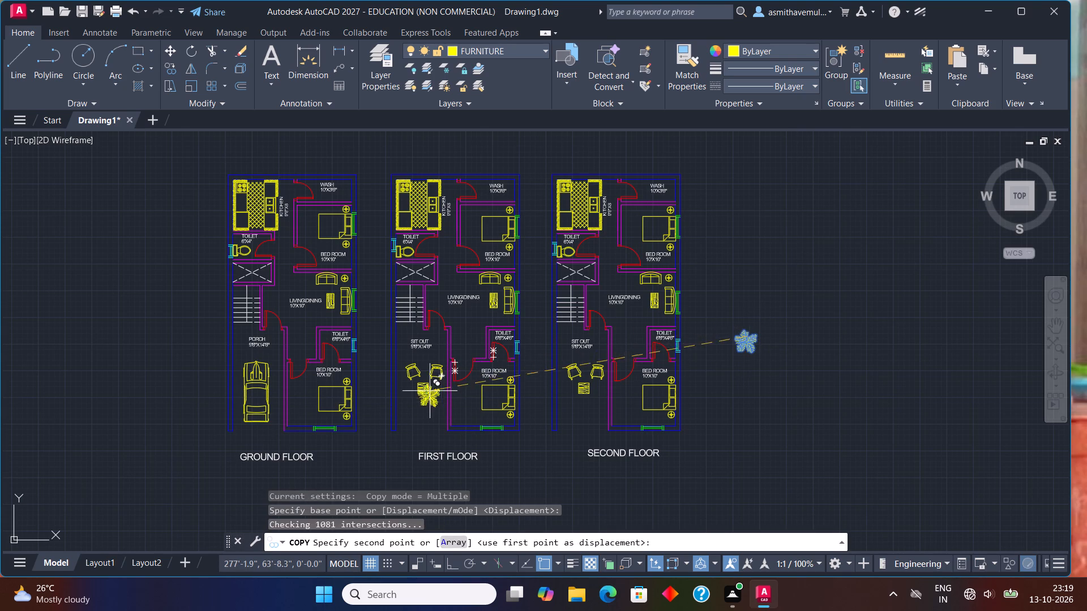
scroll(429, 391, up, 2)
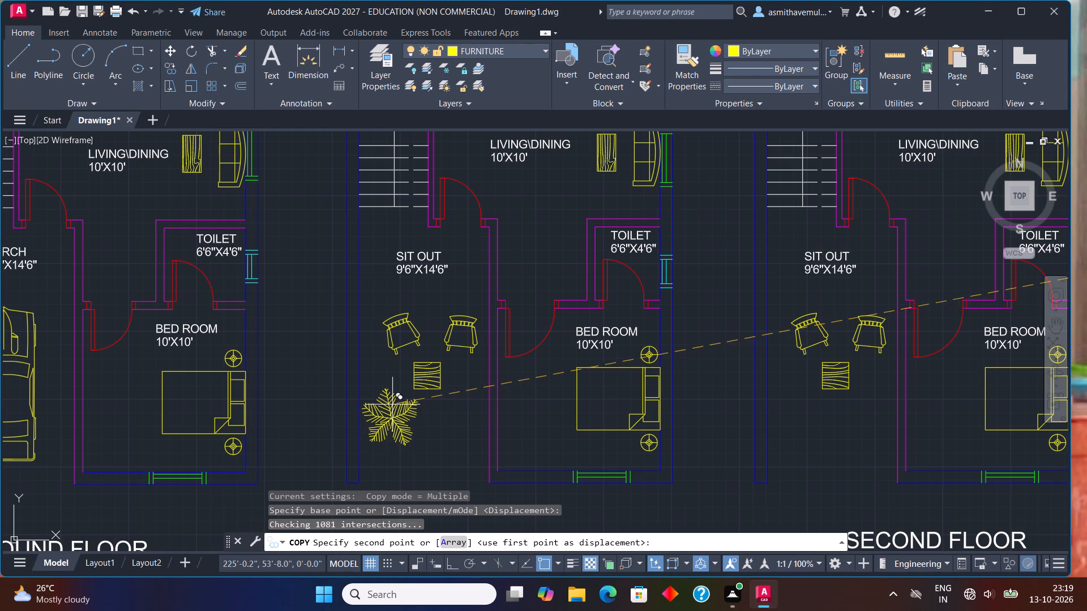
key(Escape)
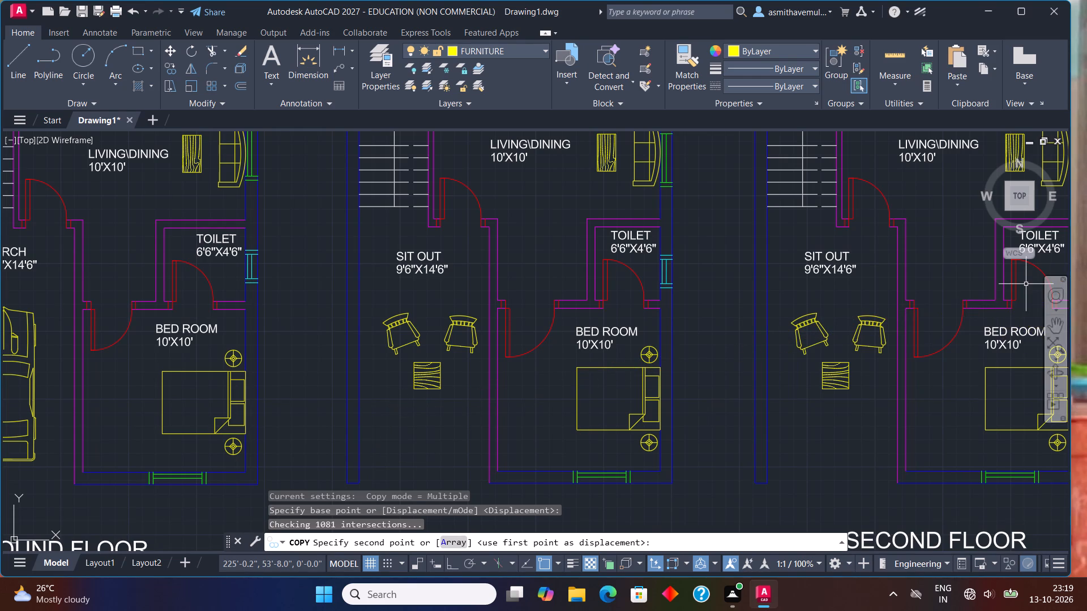
Scale the tree block beside the SECOND FLOOR plan down further, choosing the size freehand.
scroll(1021, 283, down, 1)
middle_drag(787, 312, 476, 313)
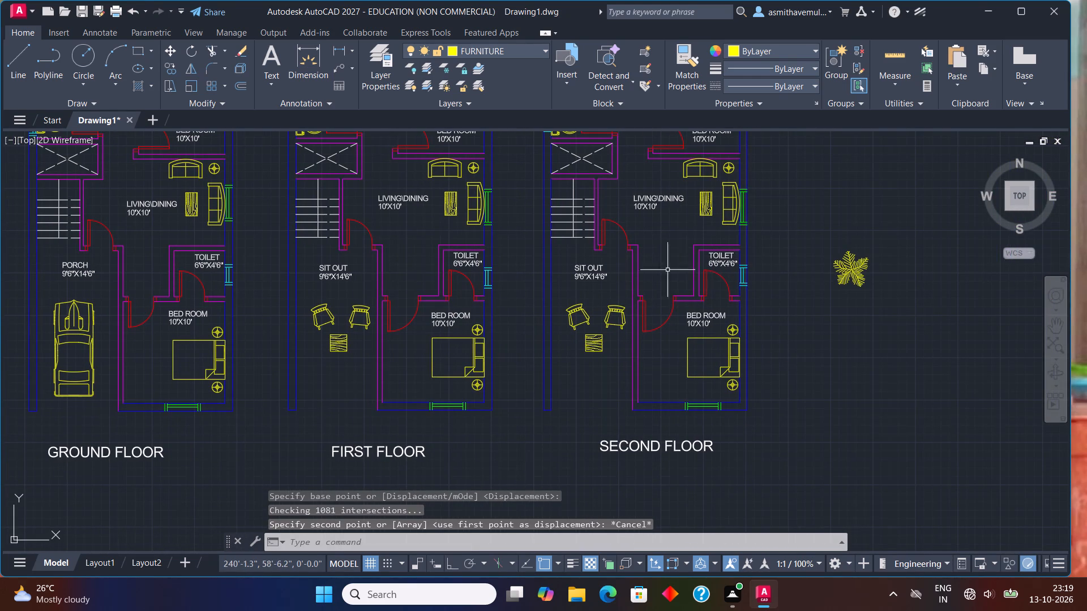
click(862, 269)
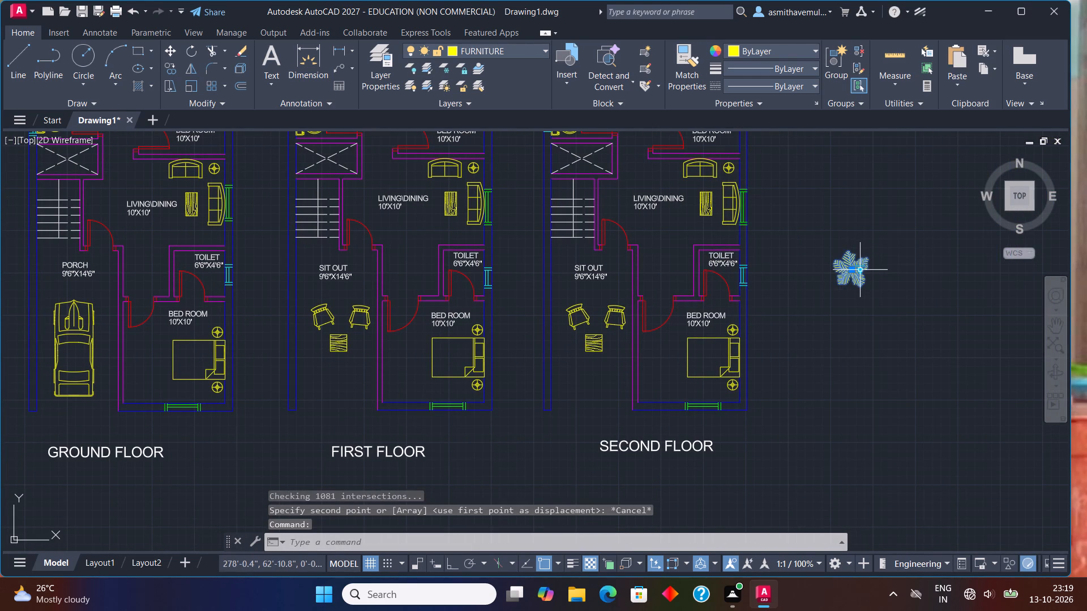
text(SCALE)
key(Return)
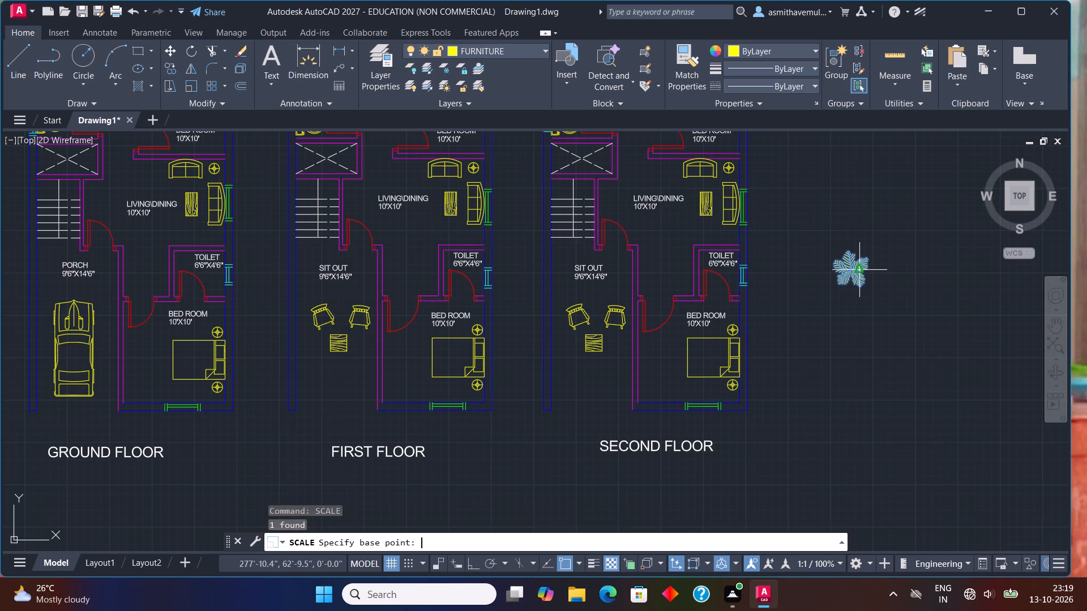
click(859, 269)
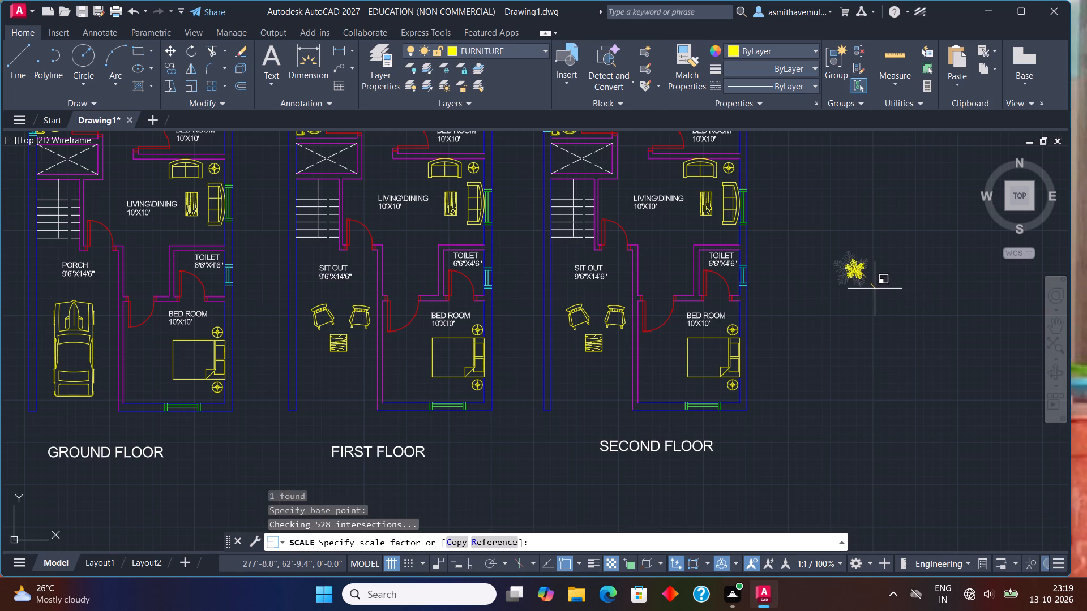
click(877, 290)
Copy the scaled tree block into the FIRST FLOOR and SECOND FLOOR sit-outs, placing two plants below the chairs and table in each.
click(856, 265)
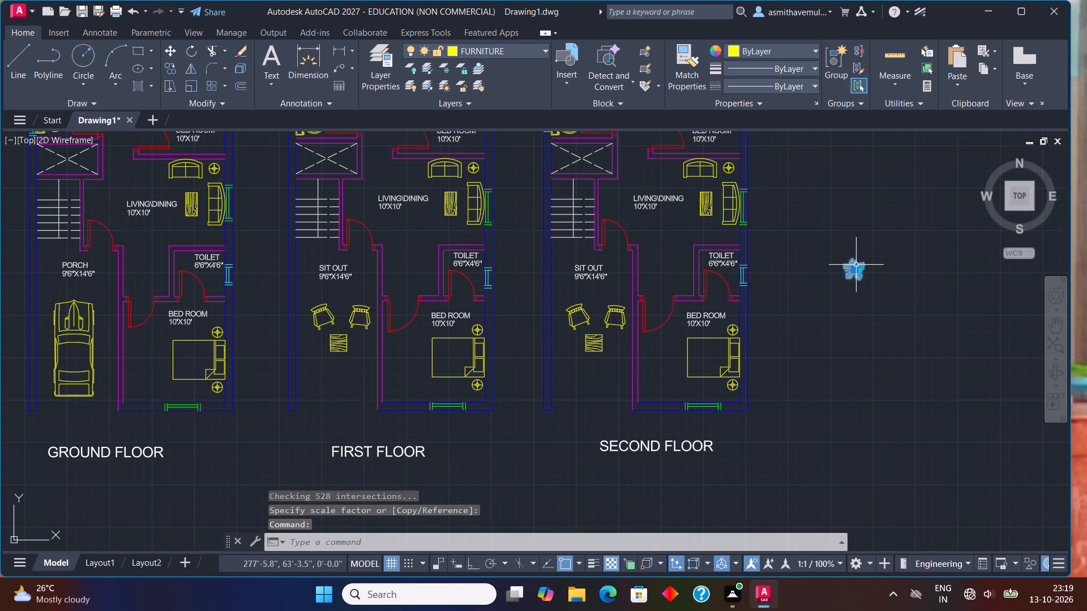
text(COP)
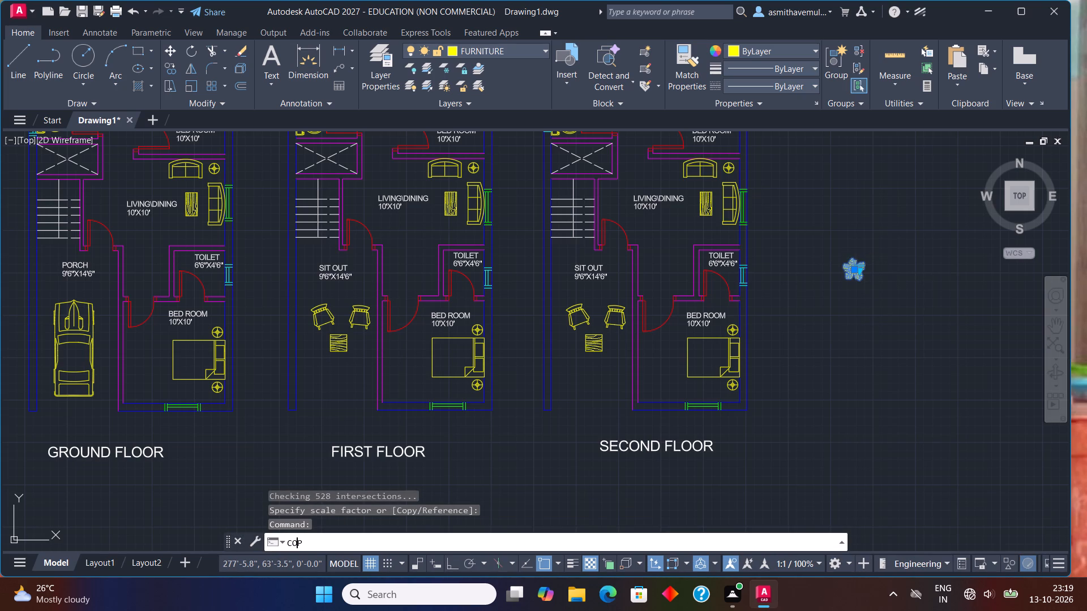
key(y)
key(Return)
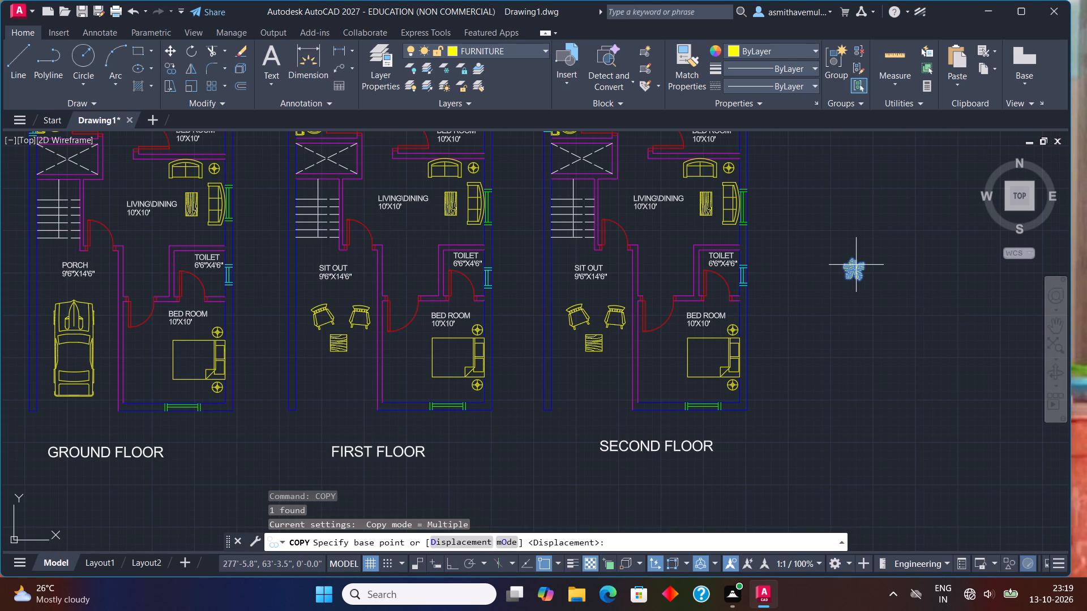
click(856, 265)
click(857, 268)
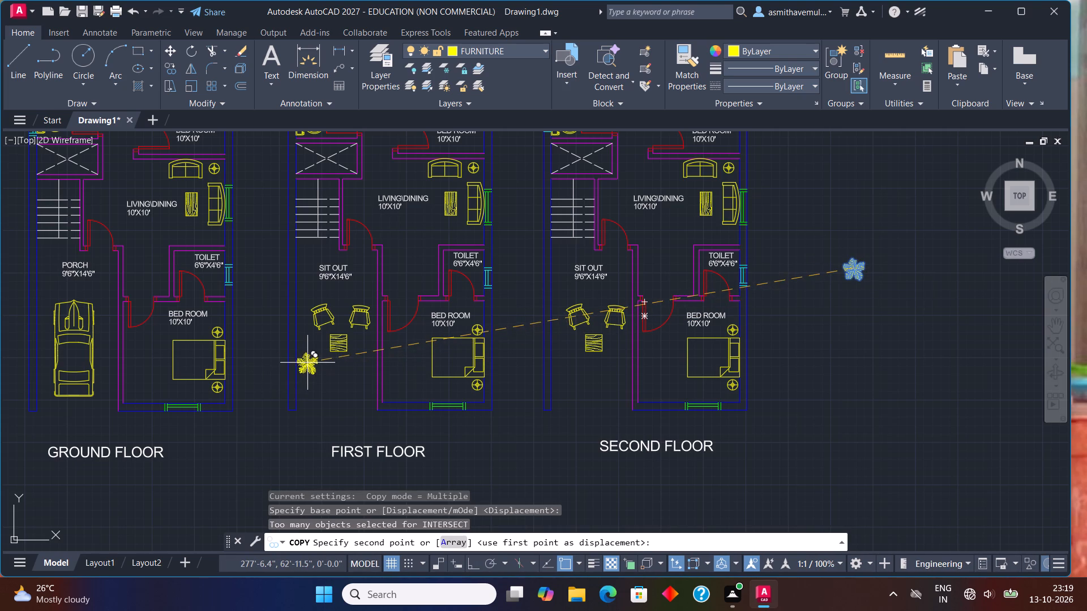
click(307, 363)
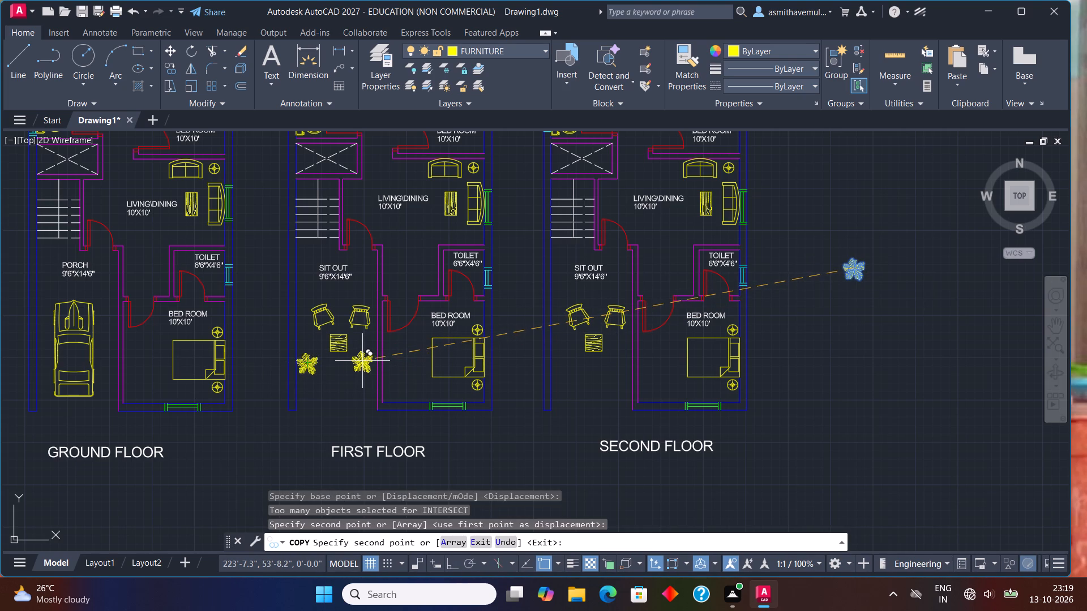
click(362, 360)
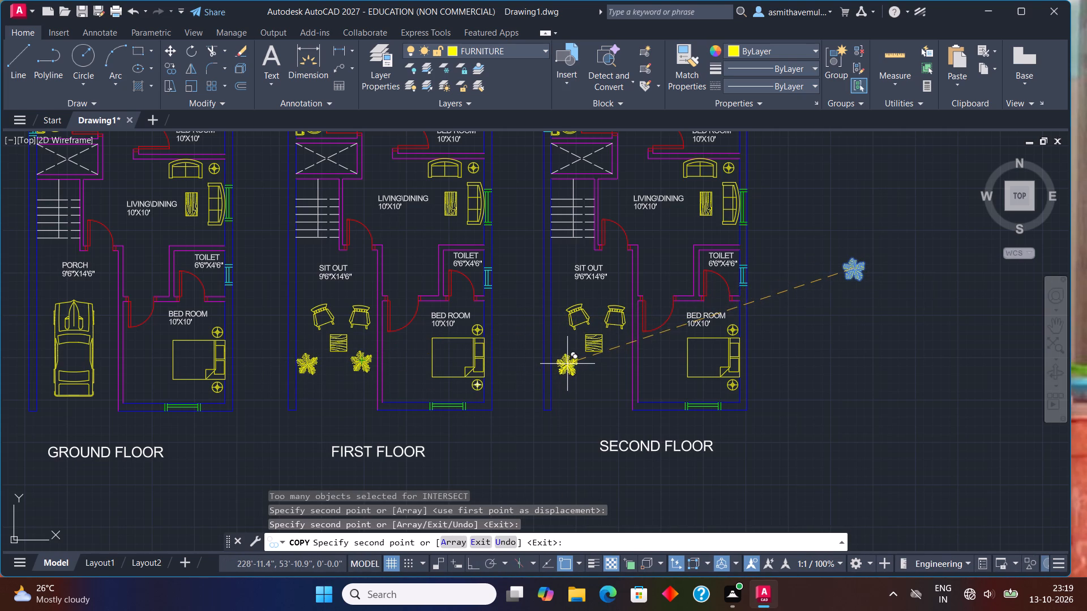
click(566, 364)
click(619, 364)
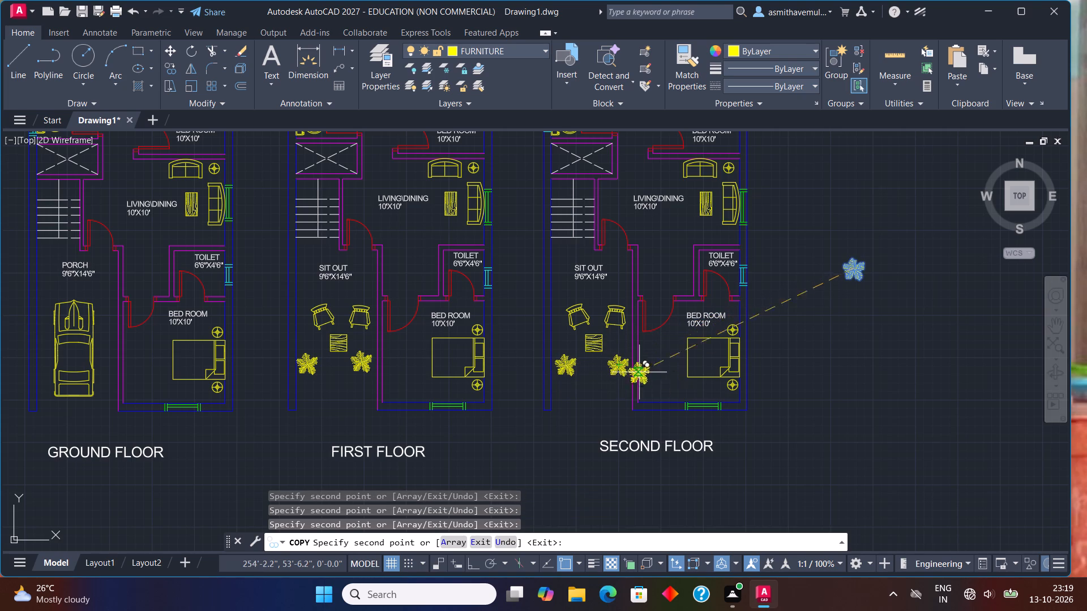
key(Escape)
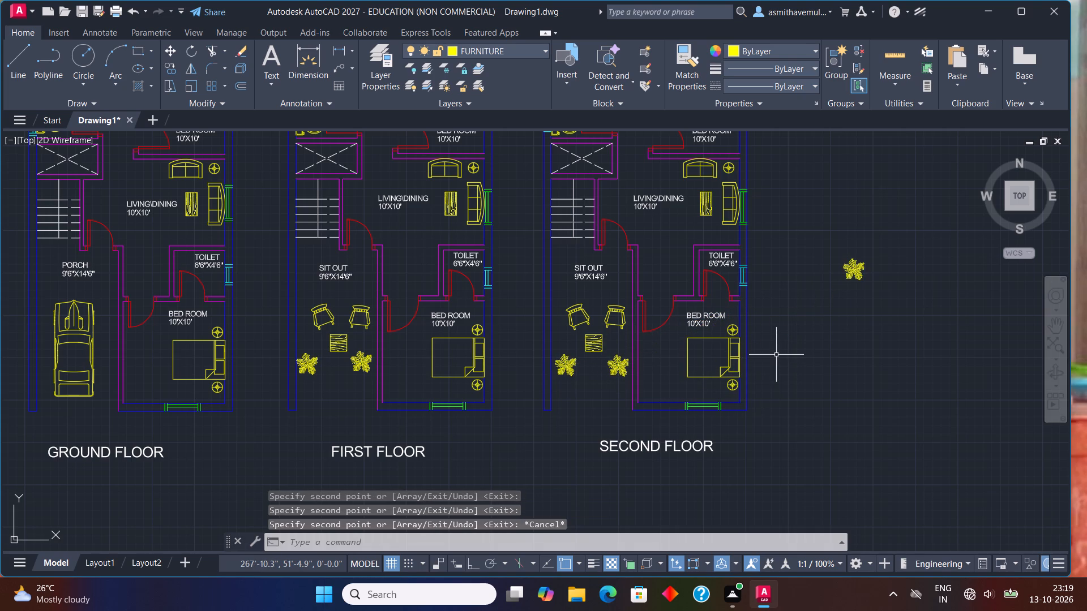
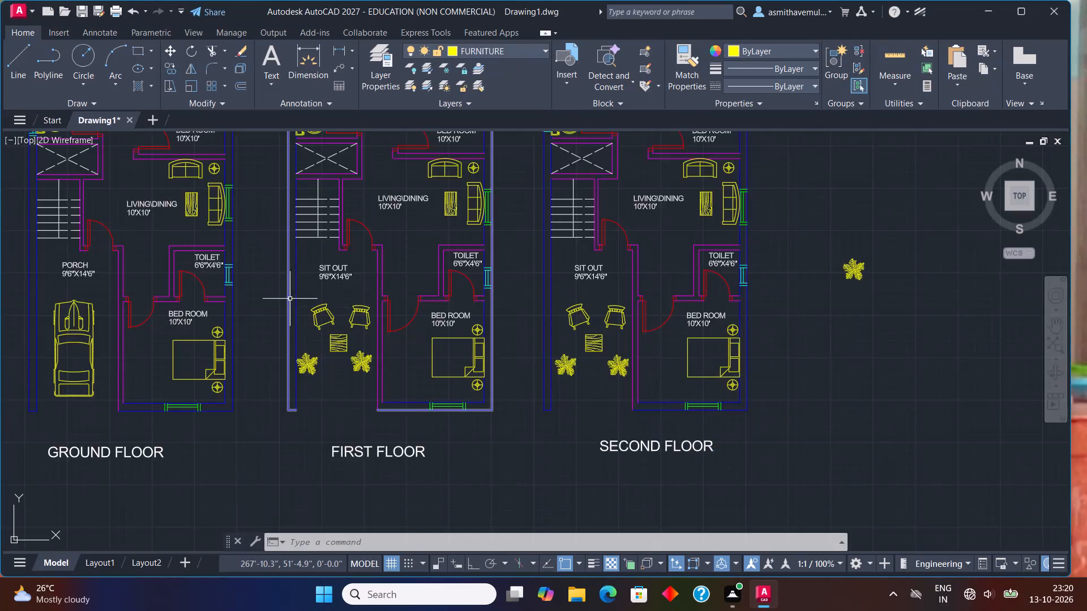
Add a linear dimension for the overall width of the ground floor plan, placed above its top outer wall.
scroll(290, 299, down, 1)
middle_drag(249, 308, 360, 378)
text(DLI)
key(Return)
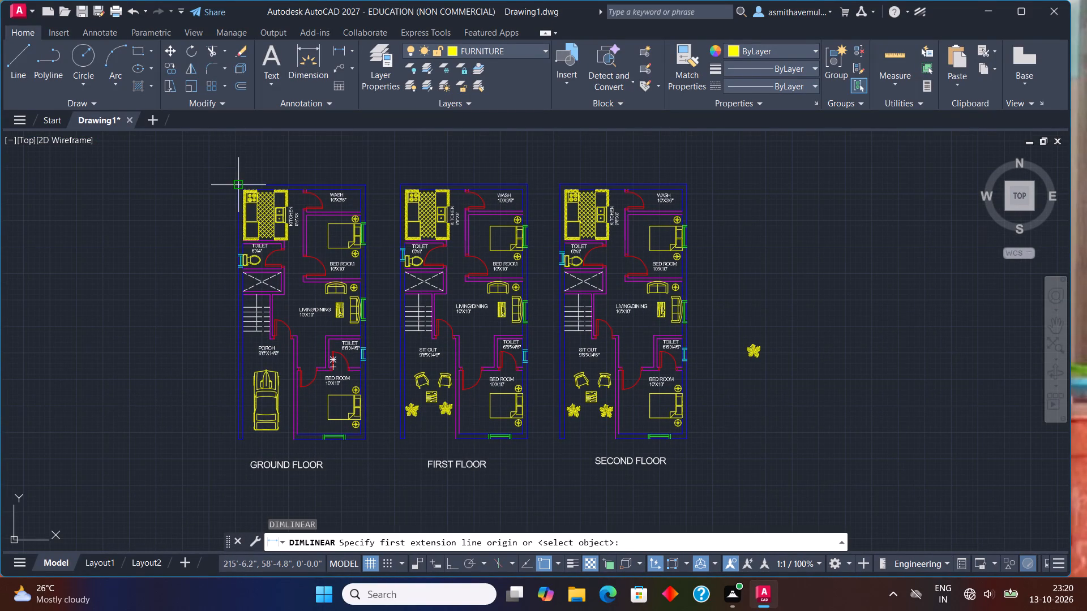
drag(241, 182, 251, 186)
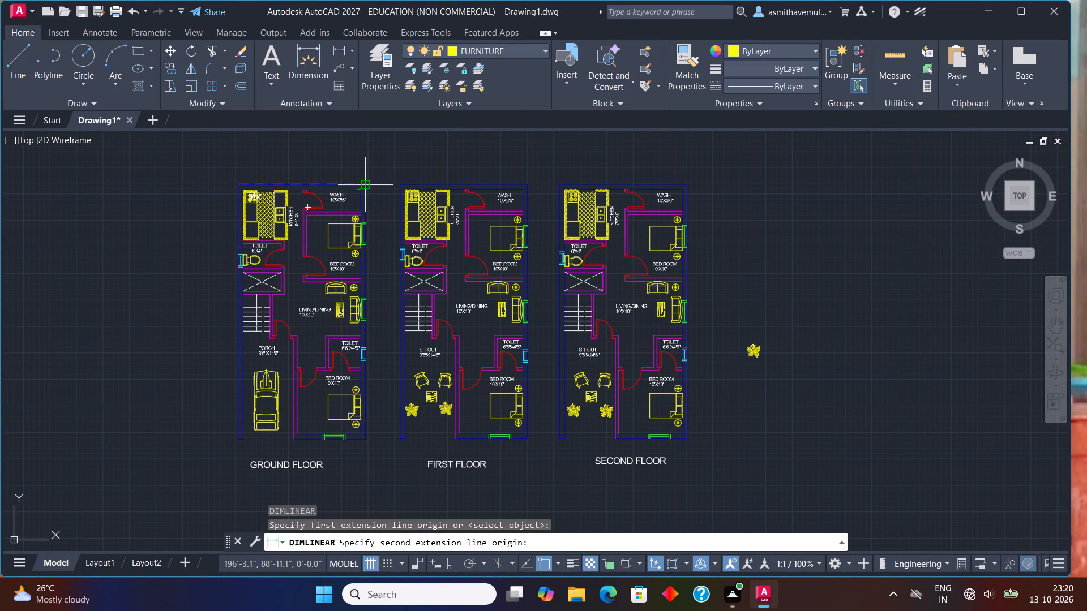
click(364, 184)
click(365, 158)
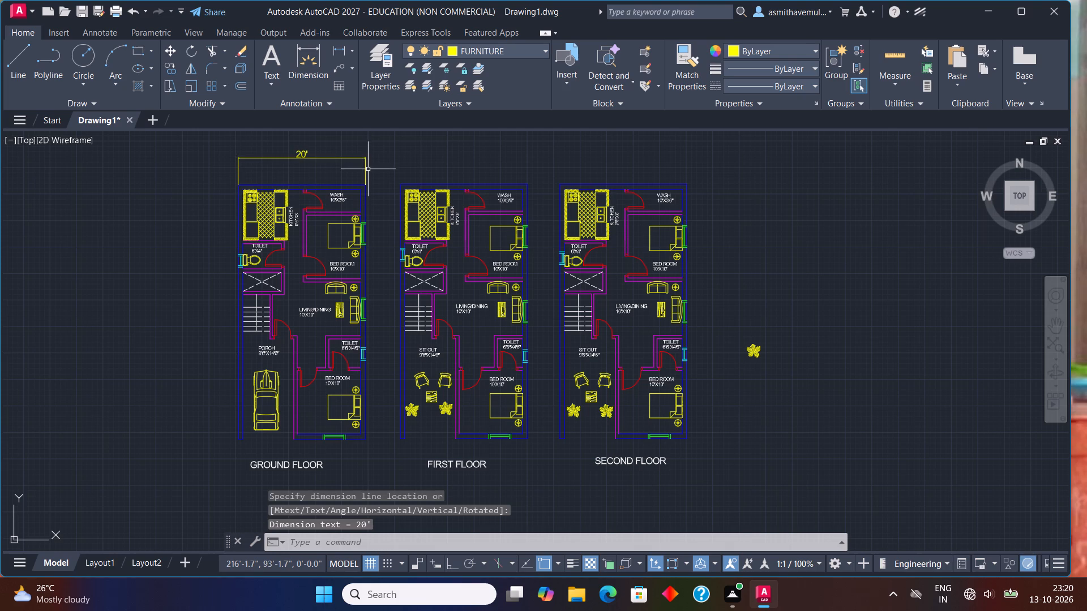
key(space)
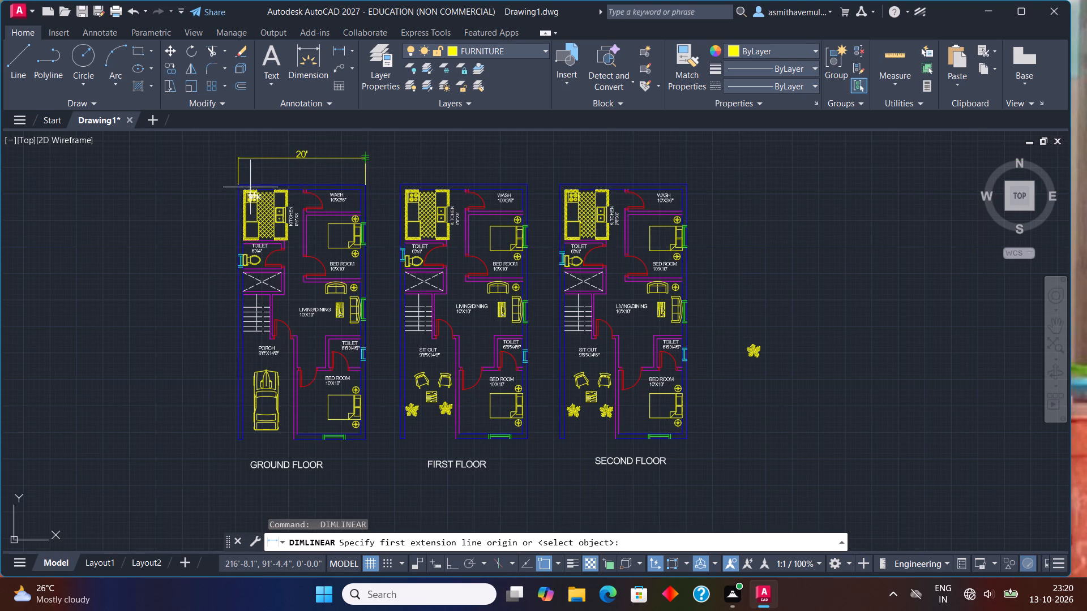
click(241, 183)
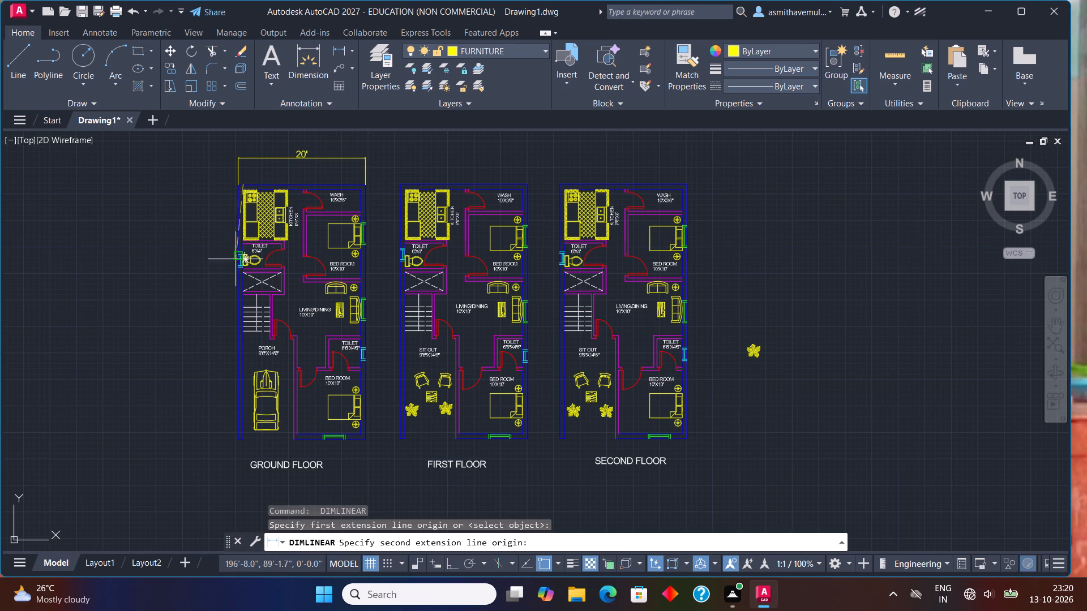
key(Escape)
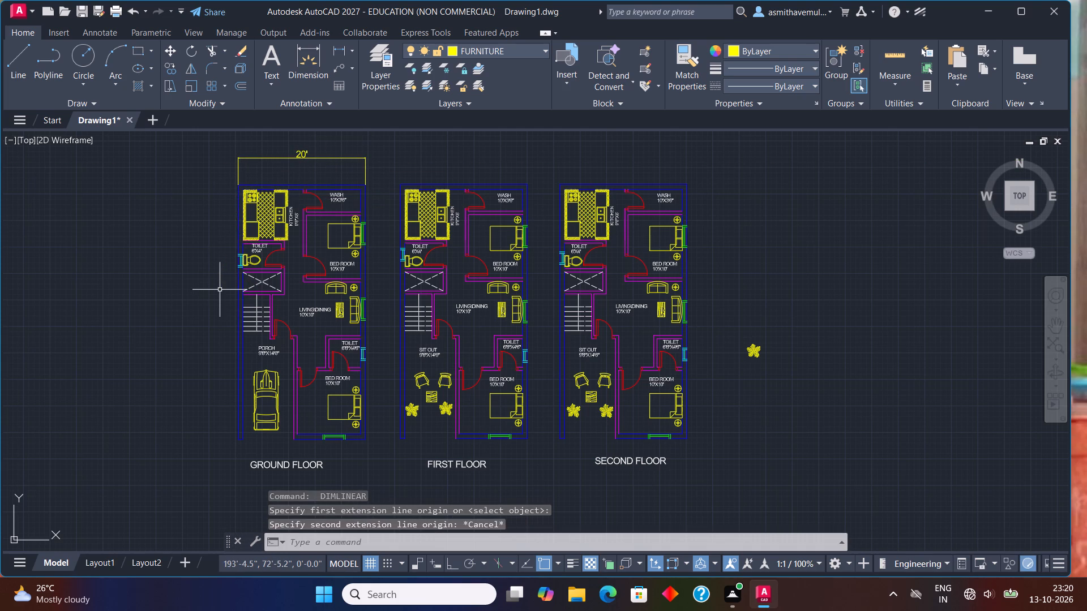
Add a vertical linear dimension for the ground floor plan's overall length, placed outside its left outer wall.
key(space)
scroll(219, 266, up, 1)
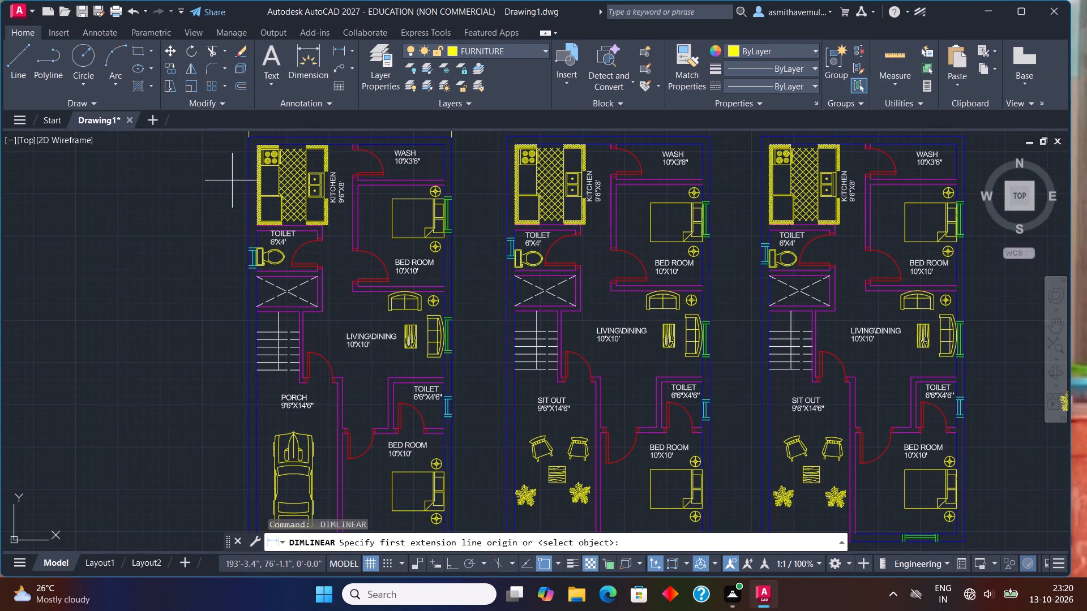
click(252, 132)
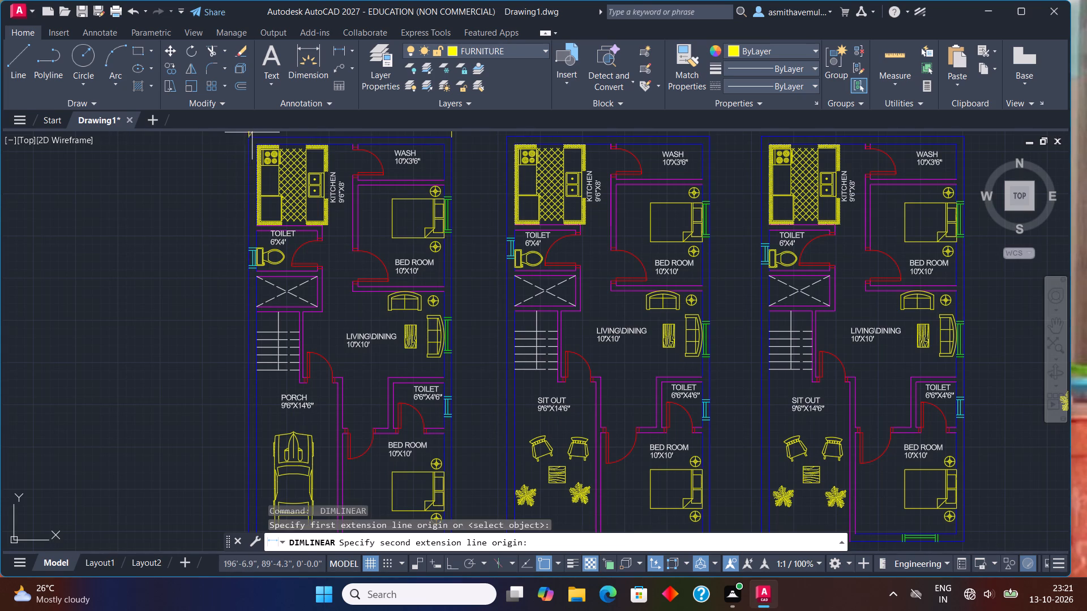
scroll(251, 211, down, 2)
scroll(253, 345, up, 2)
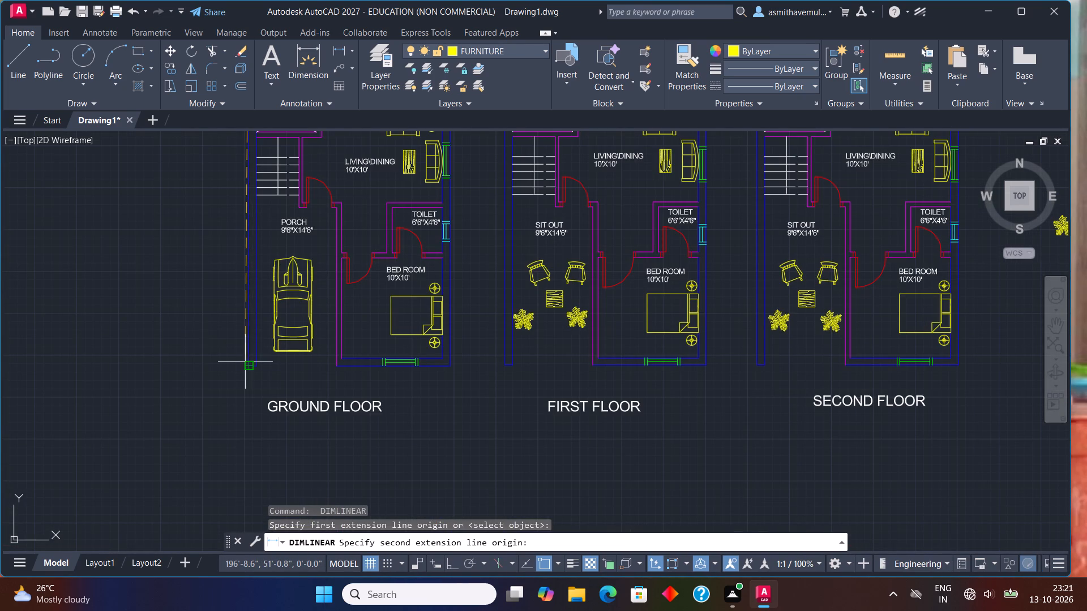
click(247, 363)
click(212, 356)
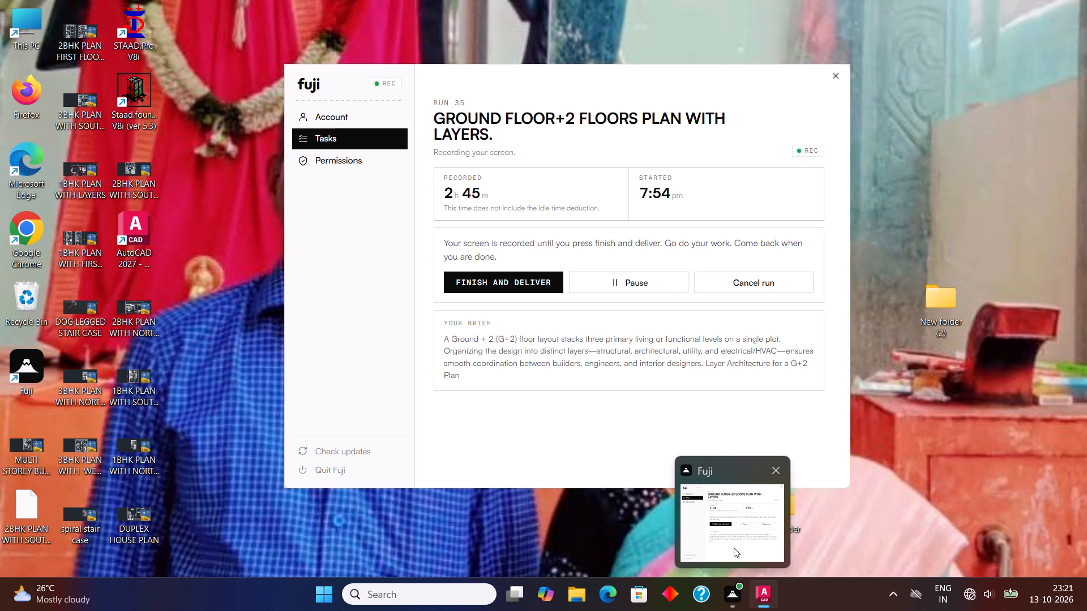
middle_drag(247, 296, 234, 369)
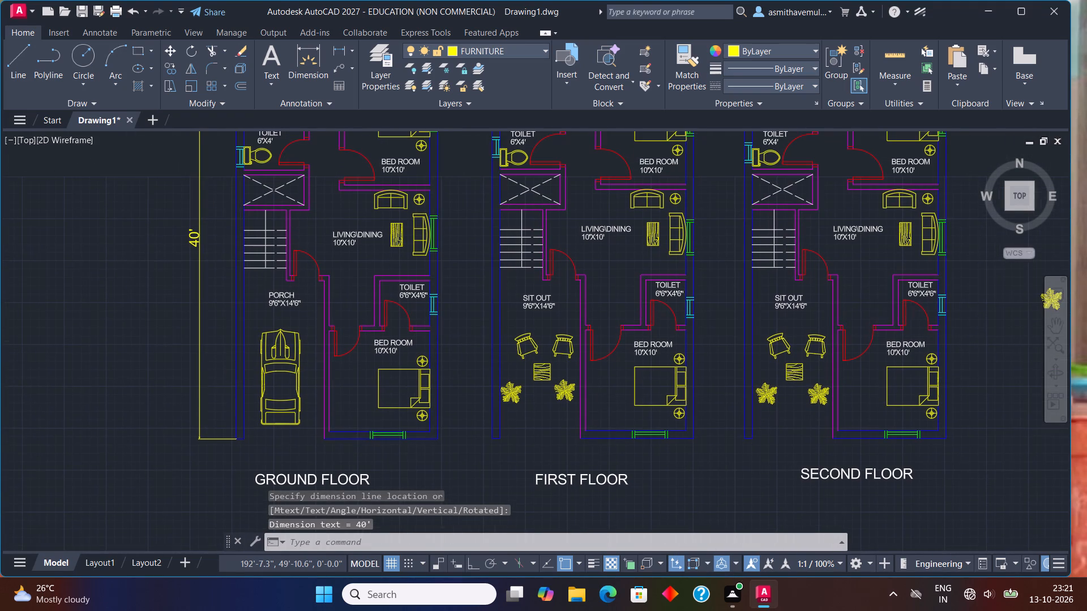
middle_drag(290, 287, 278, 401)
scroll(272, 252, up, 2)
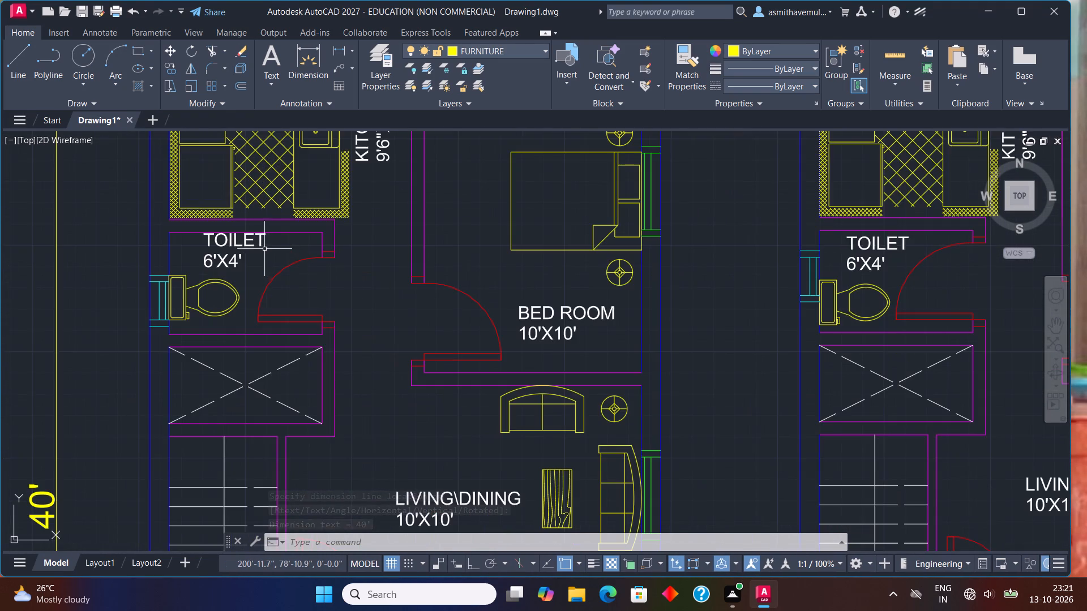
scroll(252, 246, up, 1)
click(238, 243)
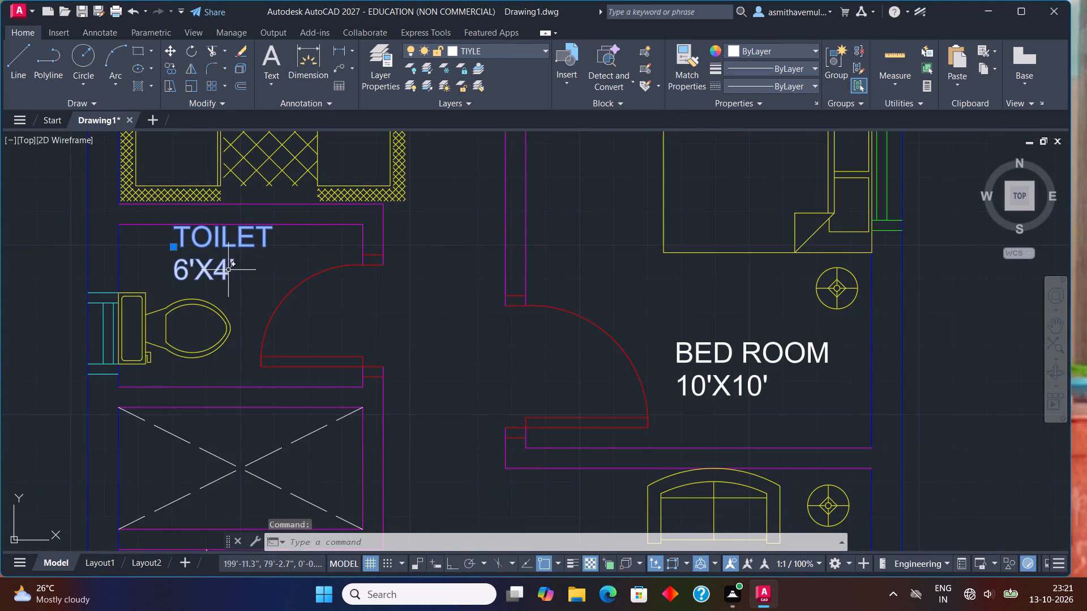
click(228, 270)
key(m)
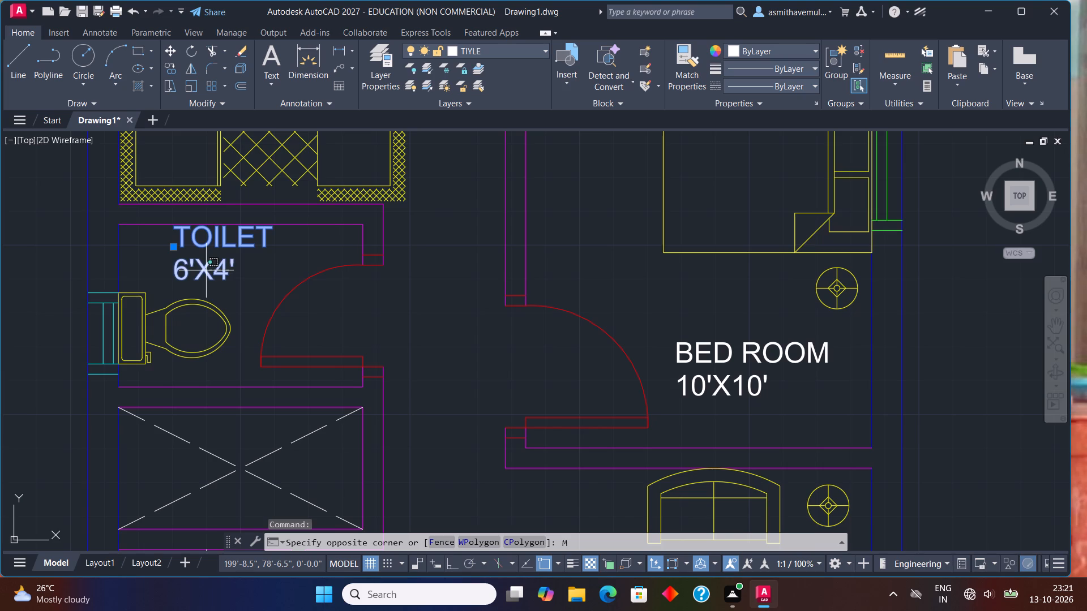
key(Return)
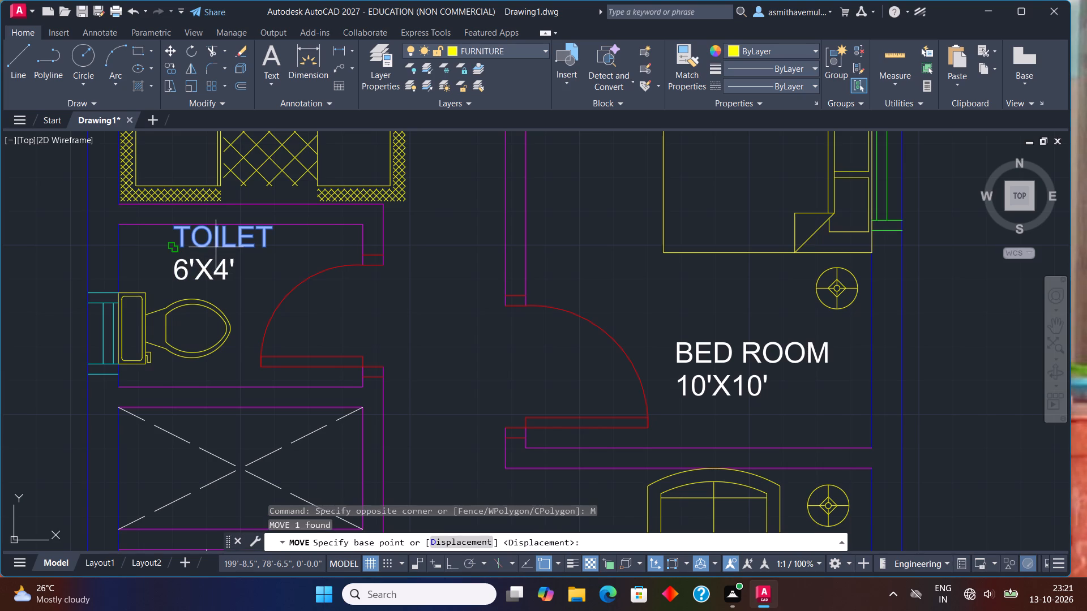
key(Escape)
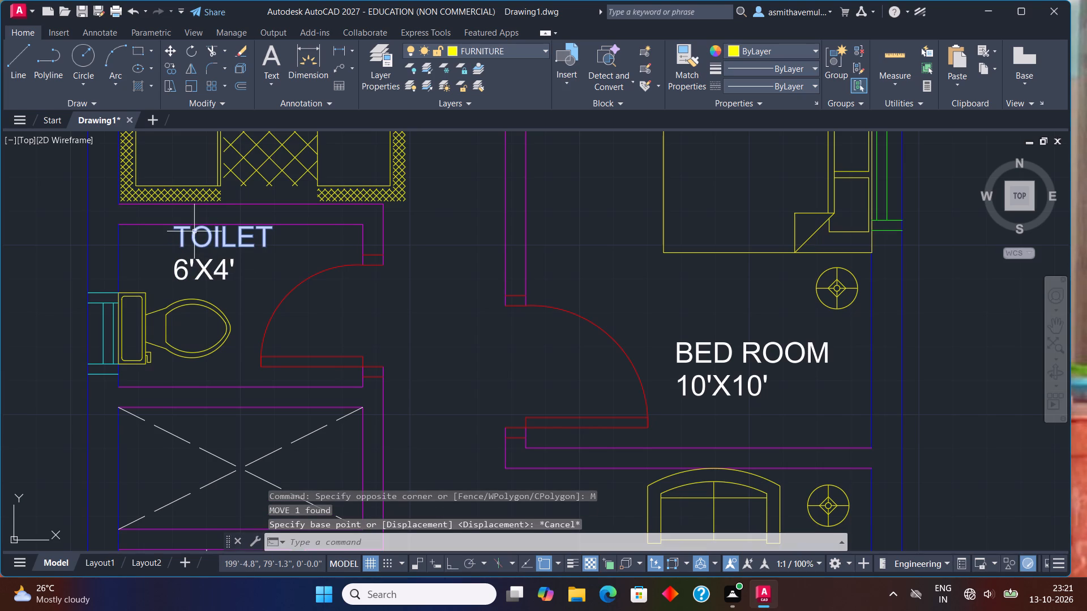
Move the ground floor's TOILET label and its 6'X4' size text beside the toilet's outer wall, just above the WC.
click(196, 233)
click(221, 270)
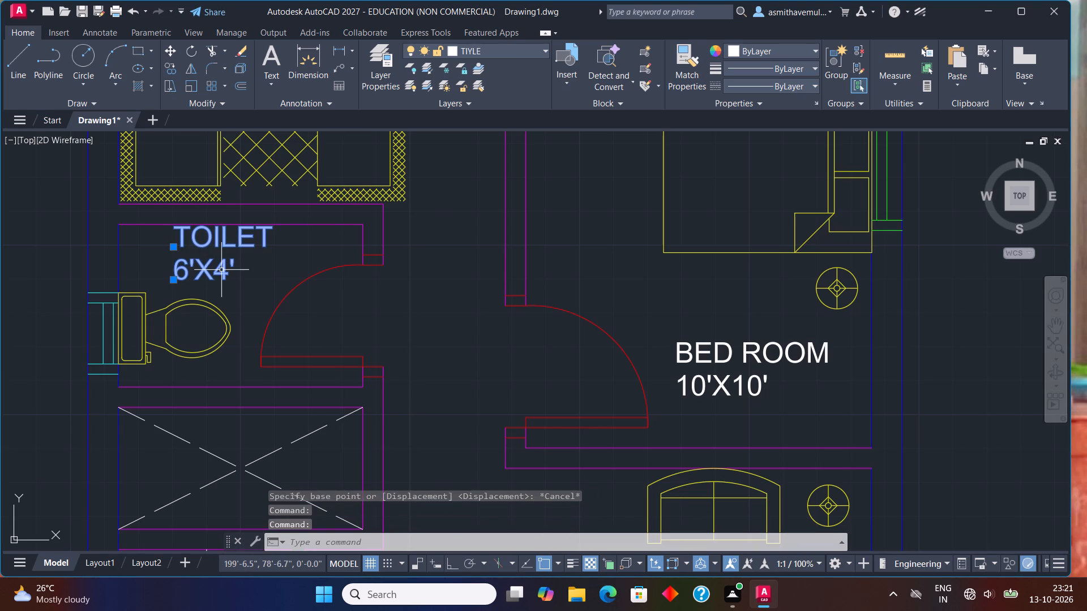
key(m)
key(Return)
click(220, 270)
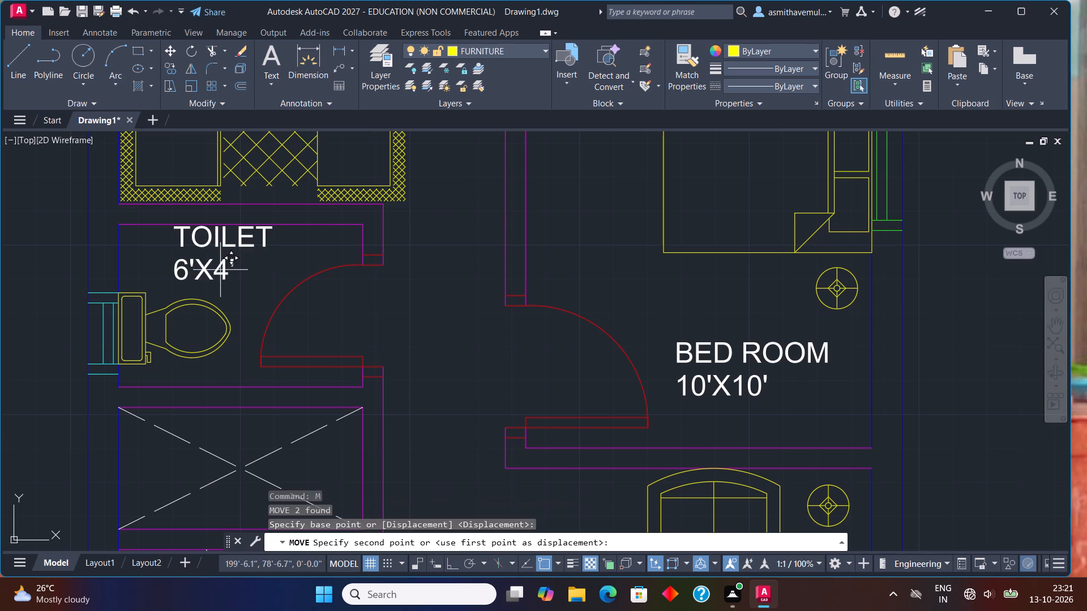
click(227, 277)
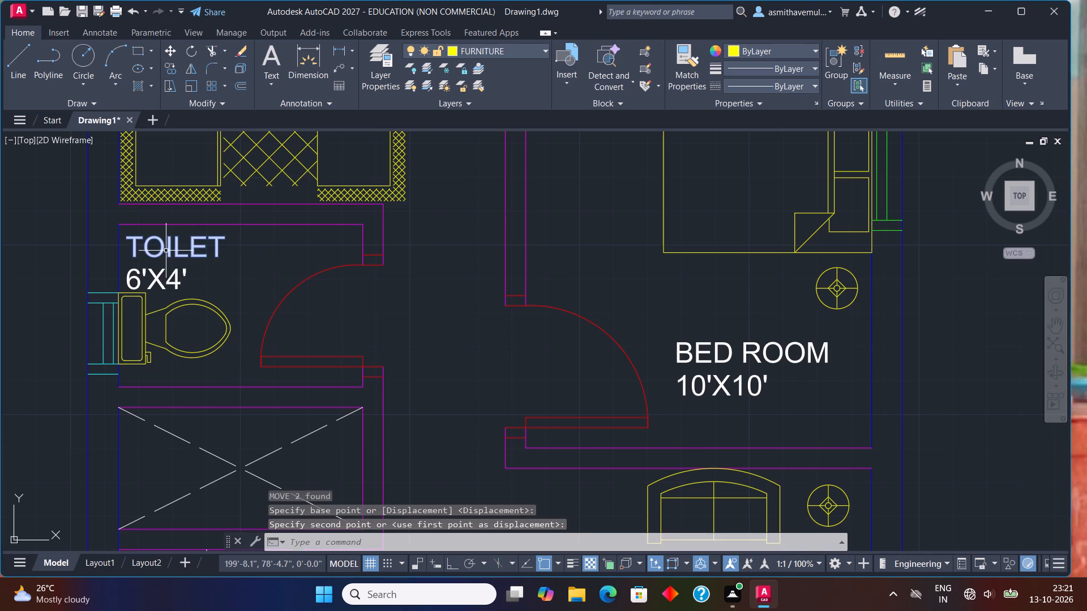
Move the ground floor's TOILET label and 6'X4' size text away from the outer wall to the middle of the toilet, above the WC.
click(165, 249)
click(164, 274)
key(m)
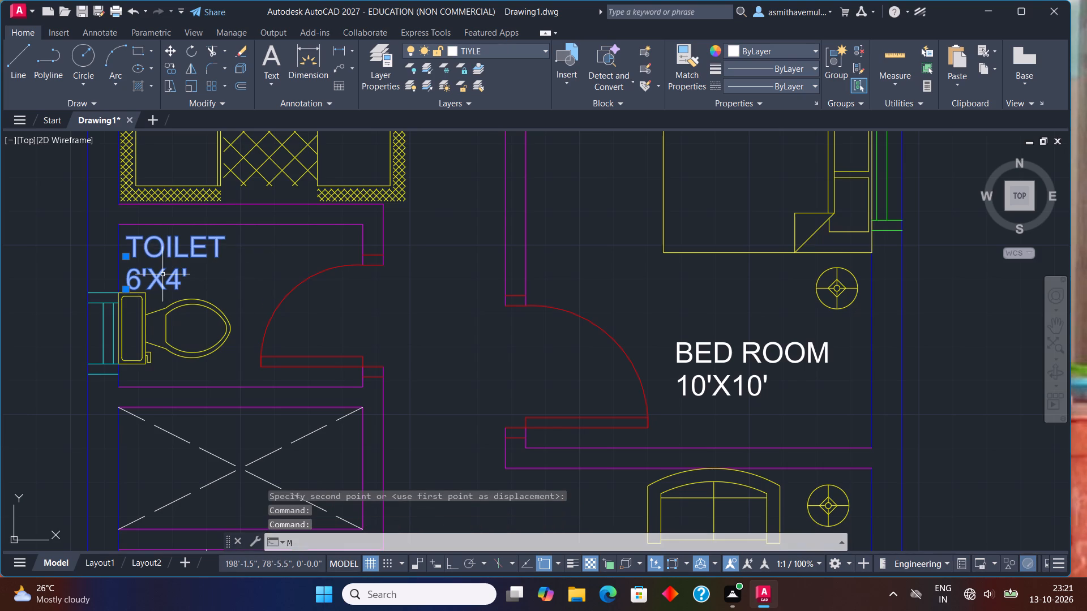
key(Return)
click(162, 274)
click(226, 272)
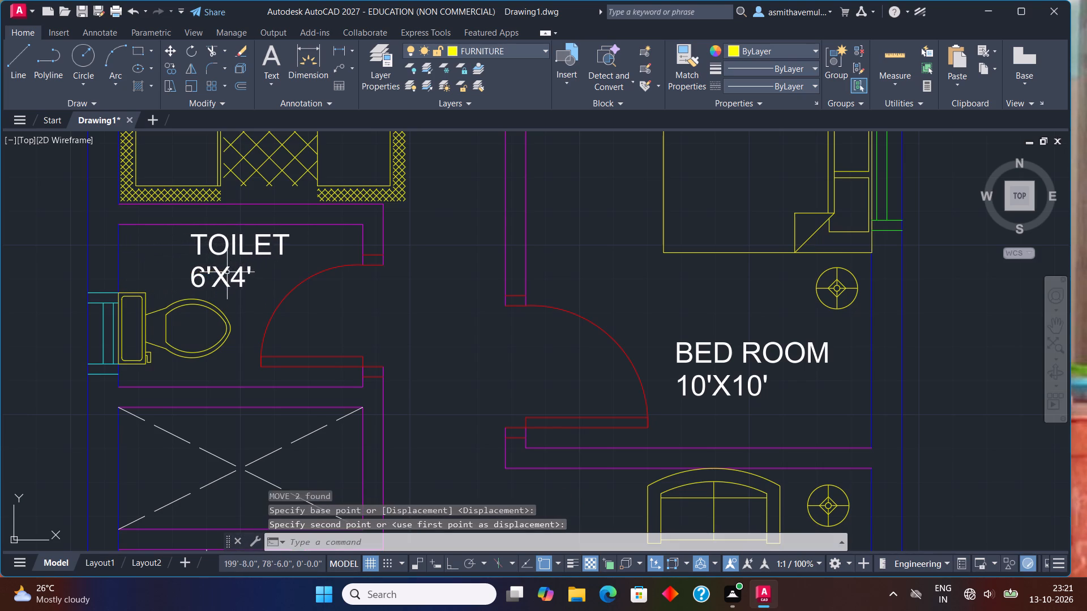
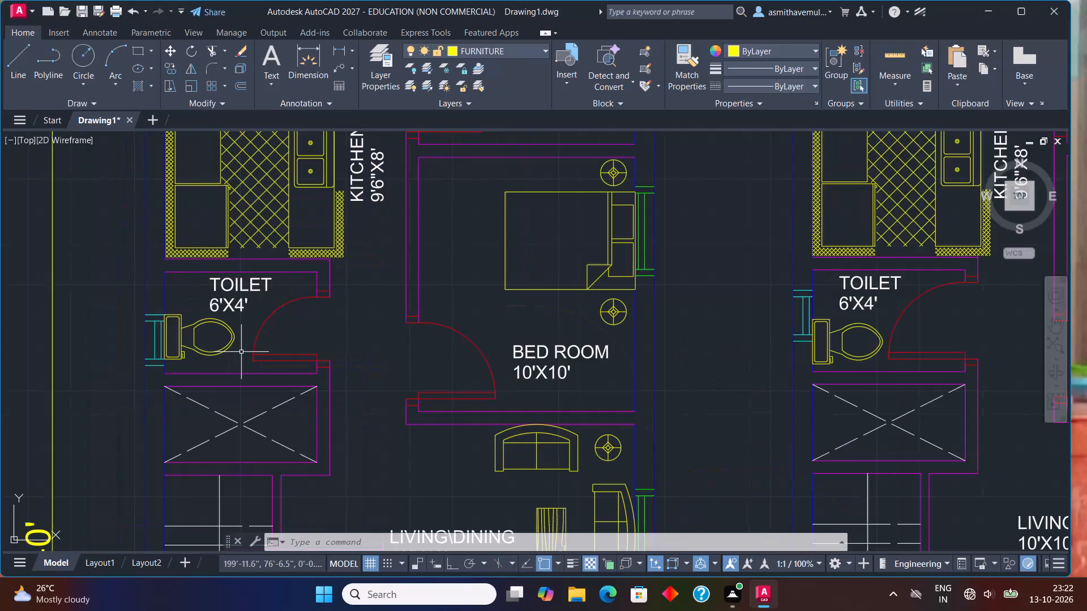
On layer 0, draw an orthogonal polyline direction line up one flight of the ground floor staircase, across the landing and partway down the other flight.
scroll(256, 356, down, 1)
middle_drag(313, 418, 342, 321)
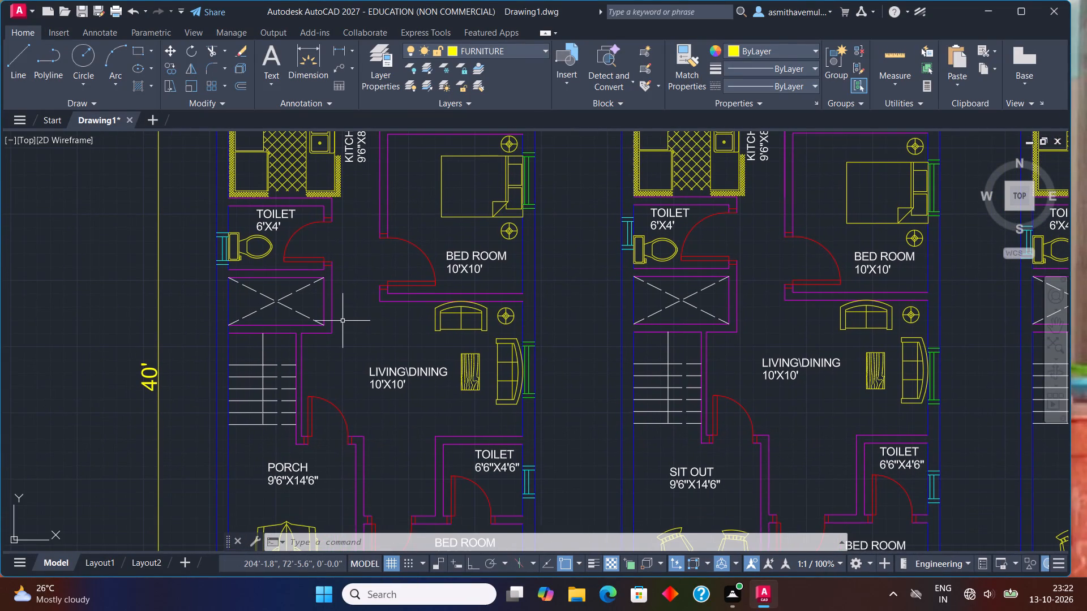
text(PL)
key(Return)
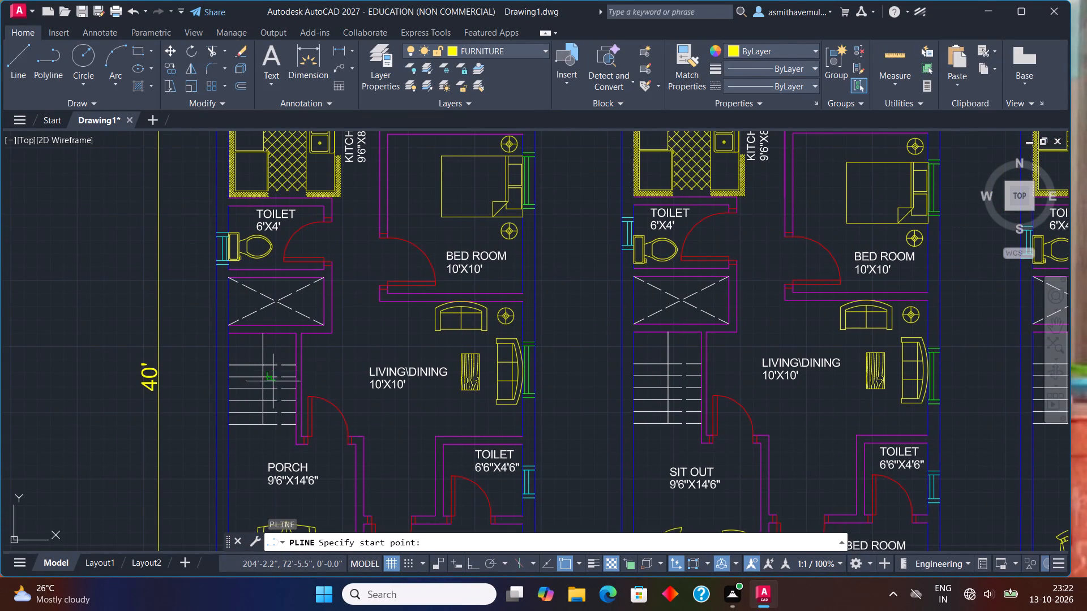
click(493, 44)
click(500, 64)
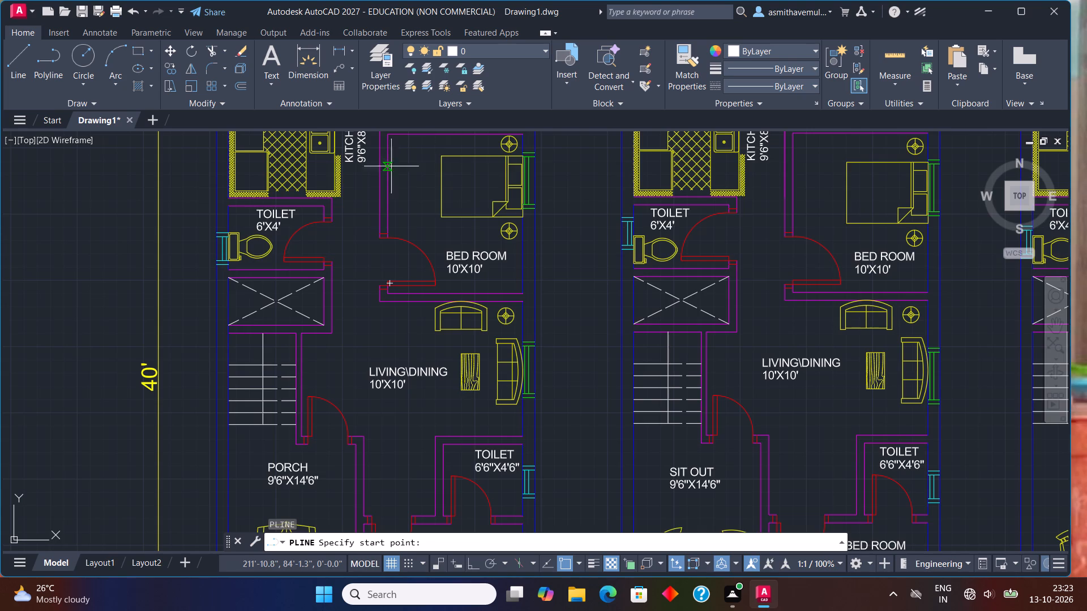
scroll(245, 372, up, 1)
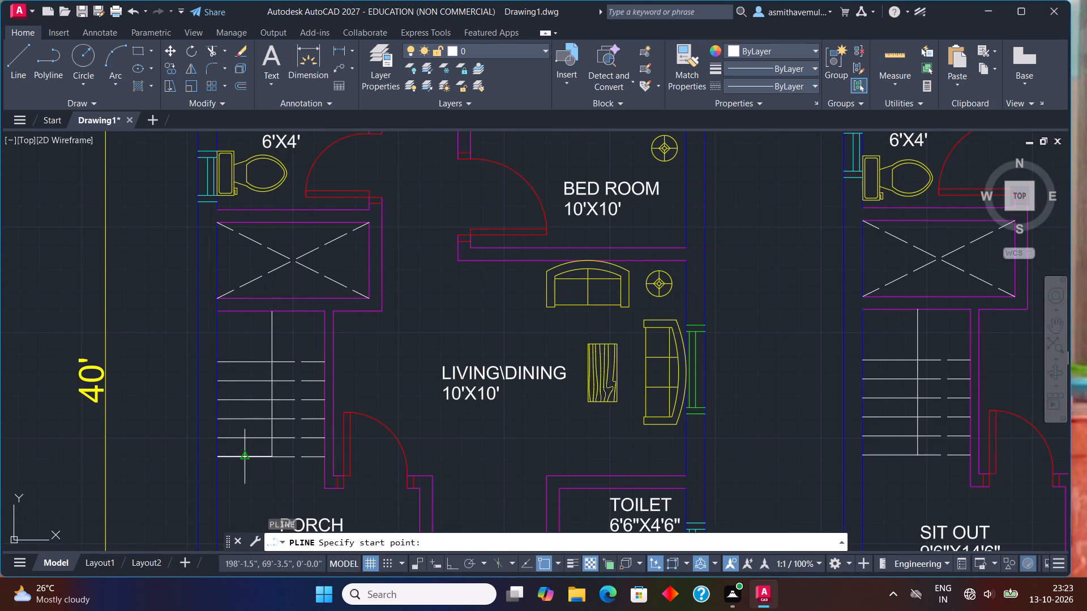
drag(242, 458, 244, 451)
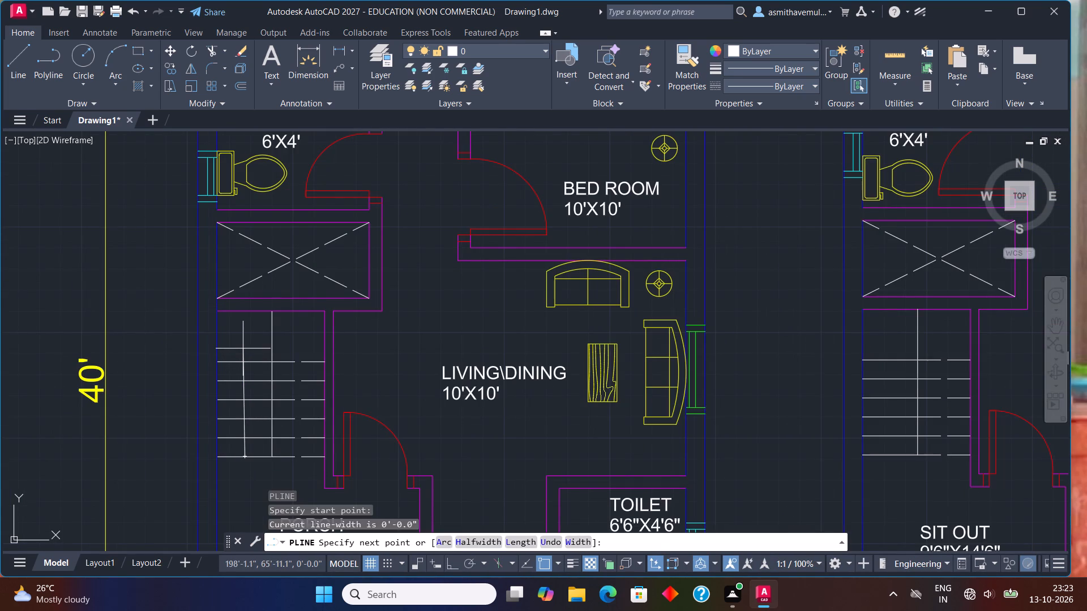
key(F8)
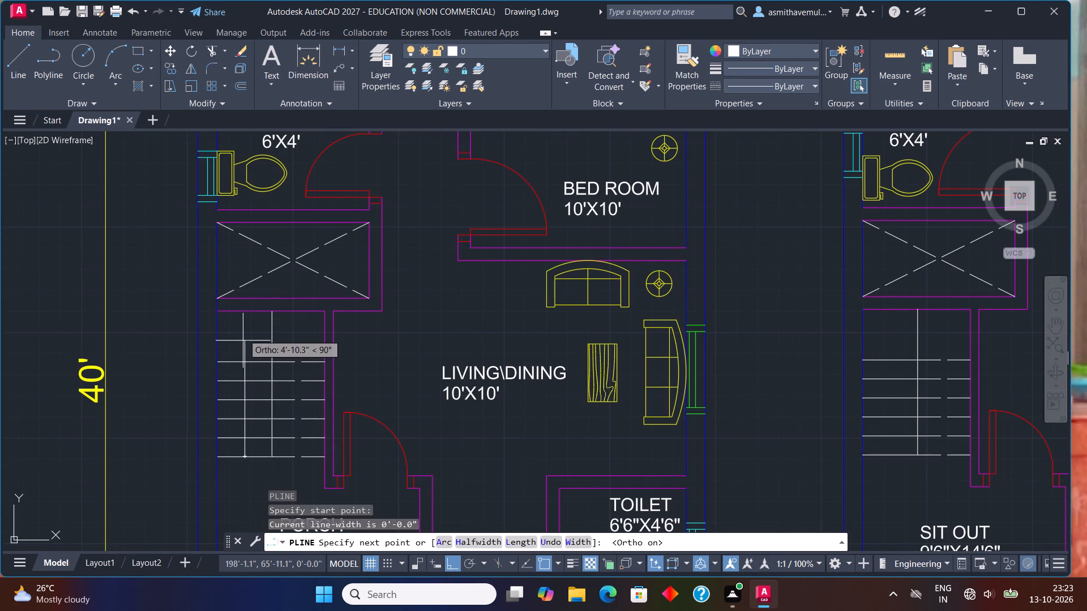
click(246, 338)
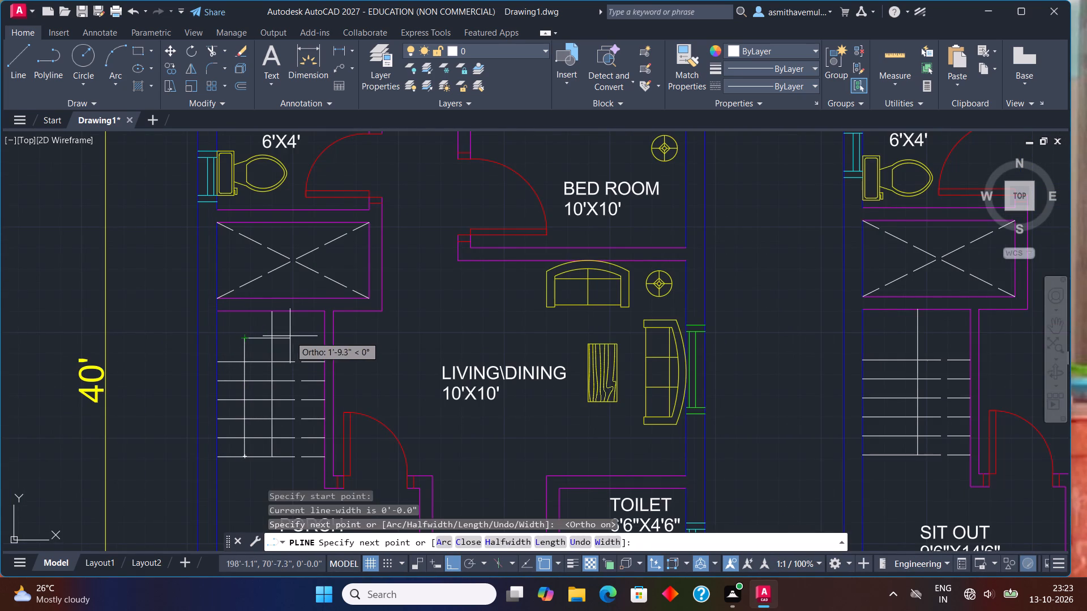
click(302, 337)
click(305, 409)
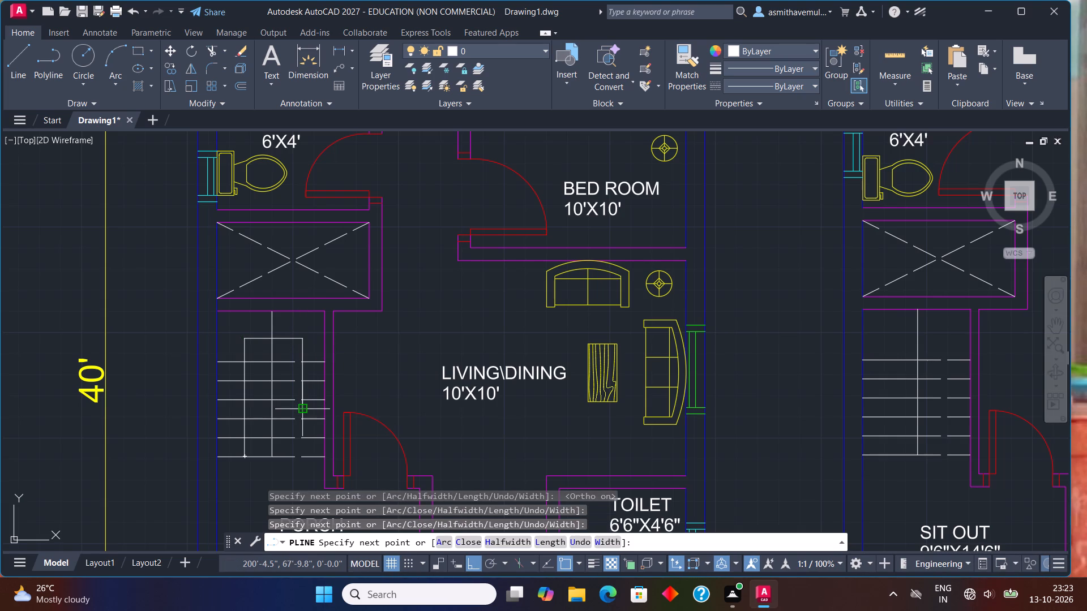
key(Escape)
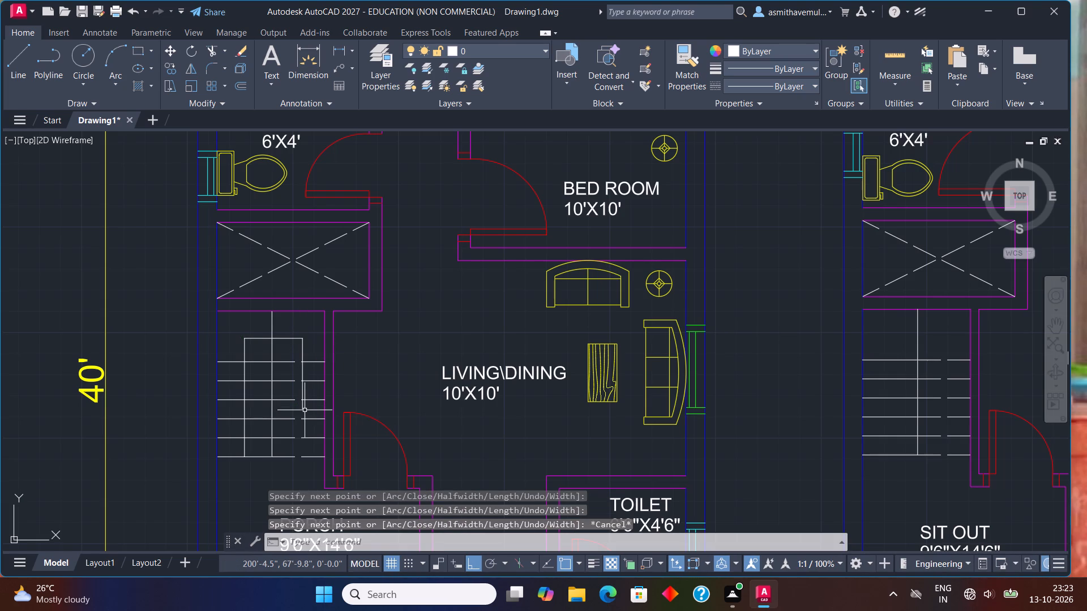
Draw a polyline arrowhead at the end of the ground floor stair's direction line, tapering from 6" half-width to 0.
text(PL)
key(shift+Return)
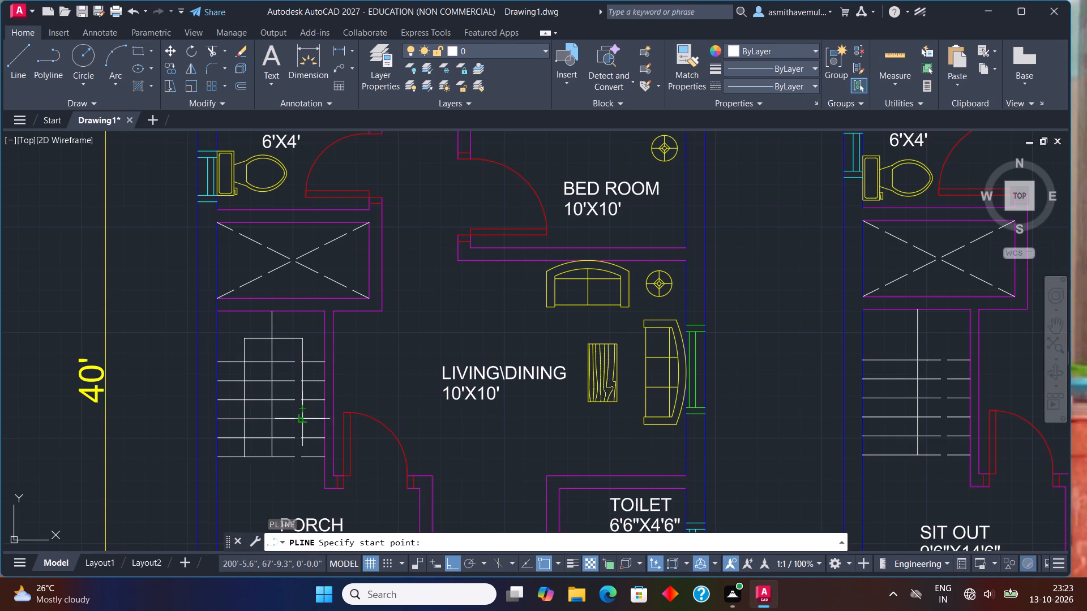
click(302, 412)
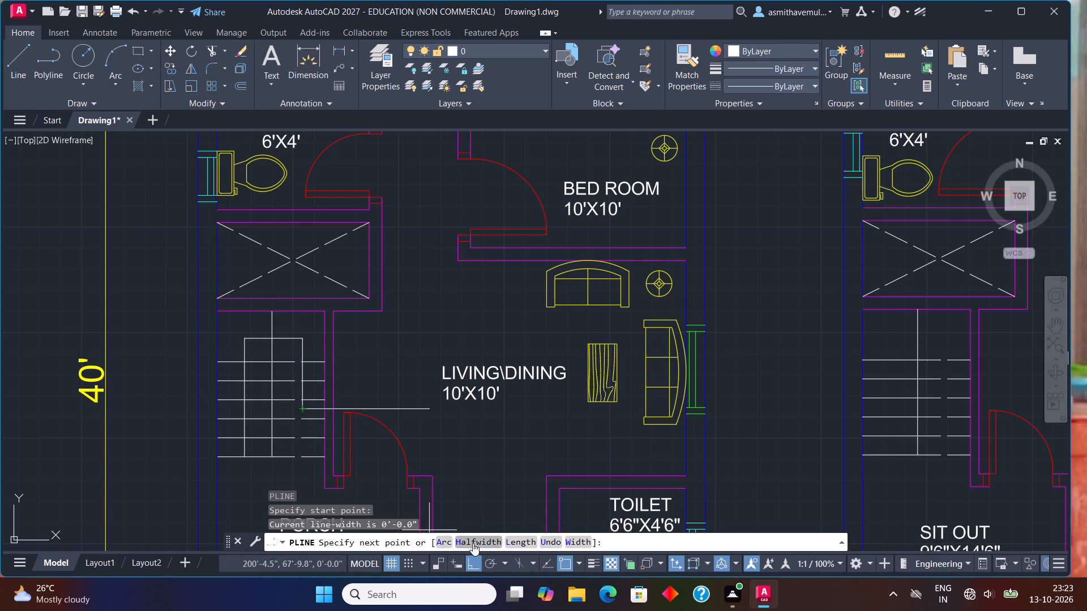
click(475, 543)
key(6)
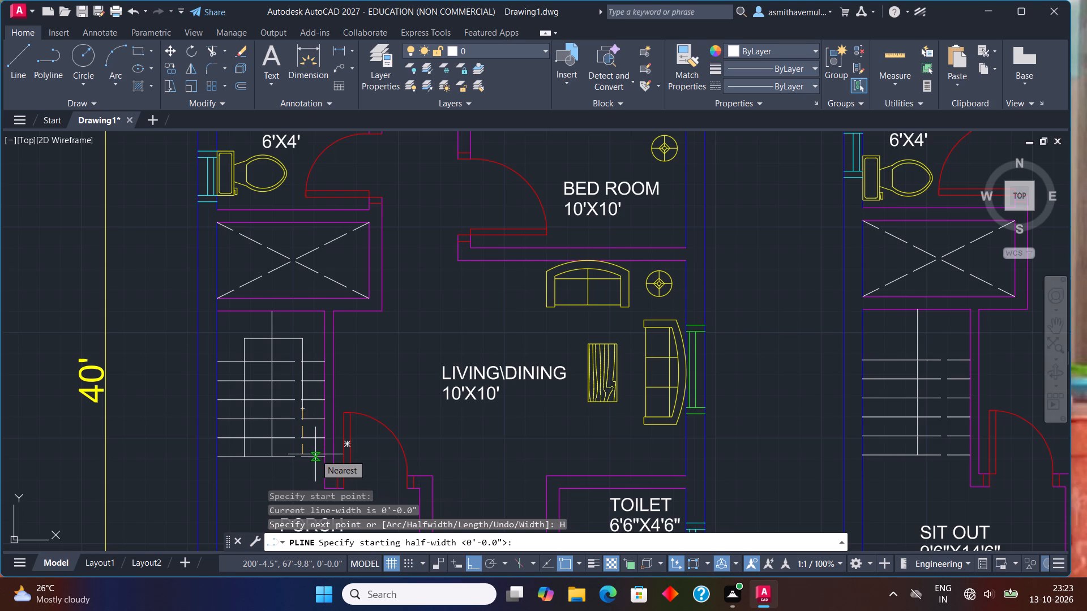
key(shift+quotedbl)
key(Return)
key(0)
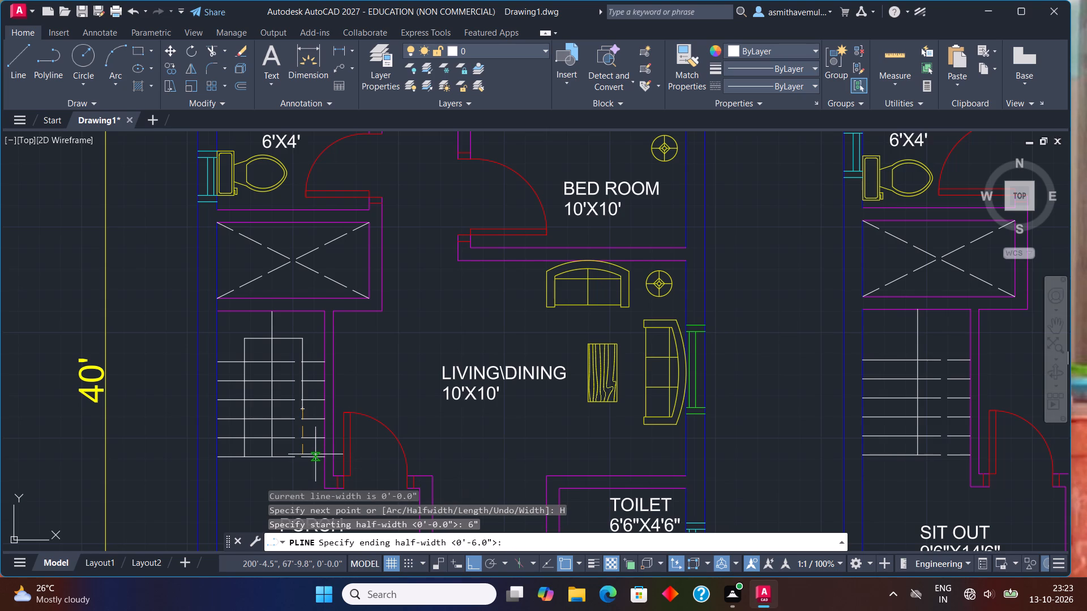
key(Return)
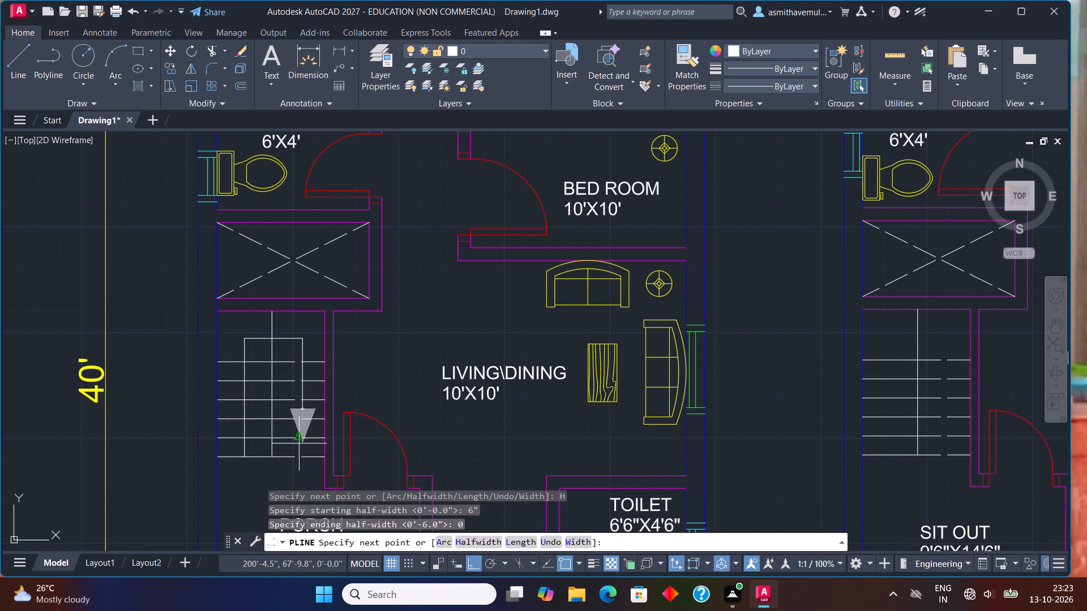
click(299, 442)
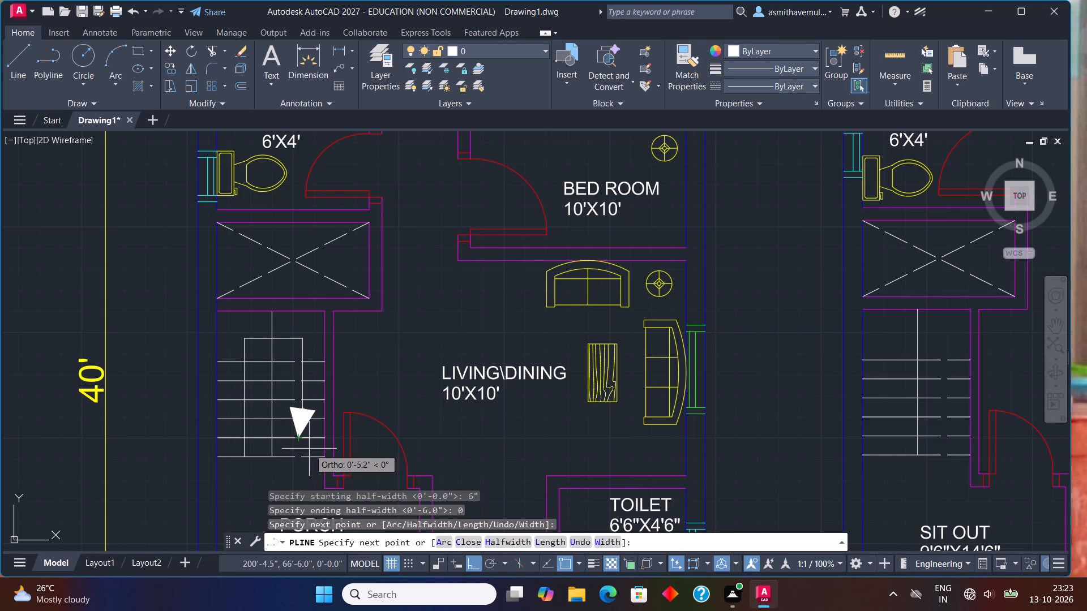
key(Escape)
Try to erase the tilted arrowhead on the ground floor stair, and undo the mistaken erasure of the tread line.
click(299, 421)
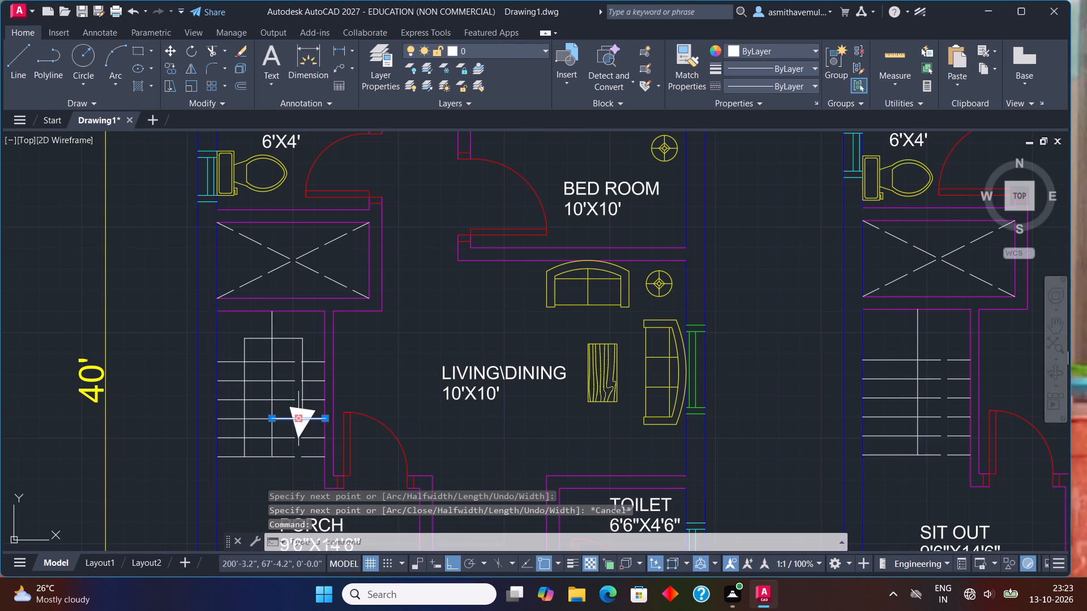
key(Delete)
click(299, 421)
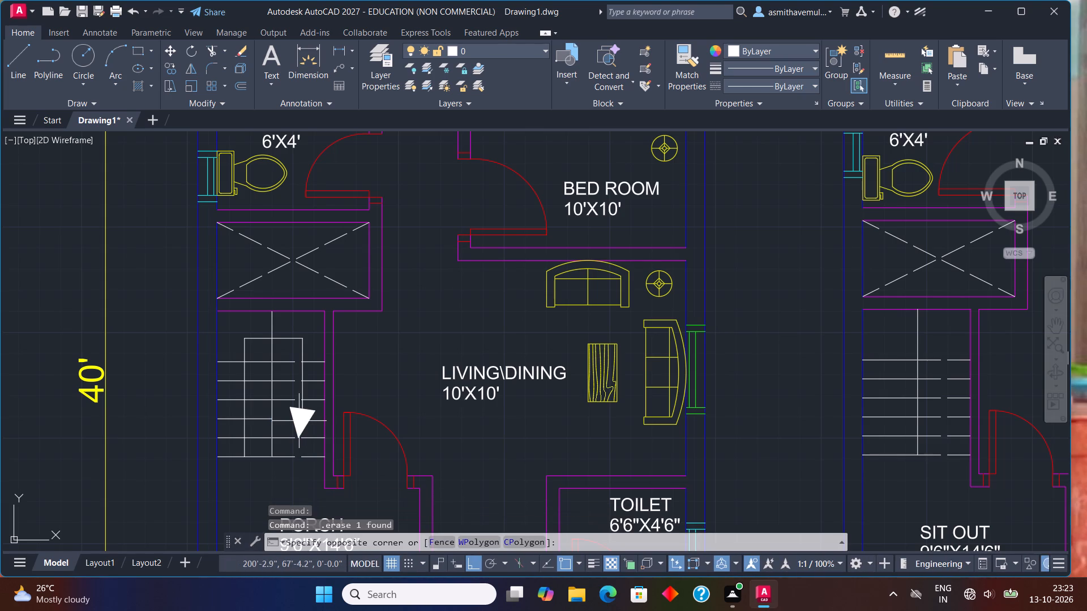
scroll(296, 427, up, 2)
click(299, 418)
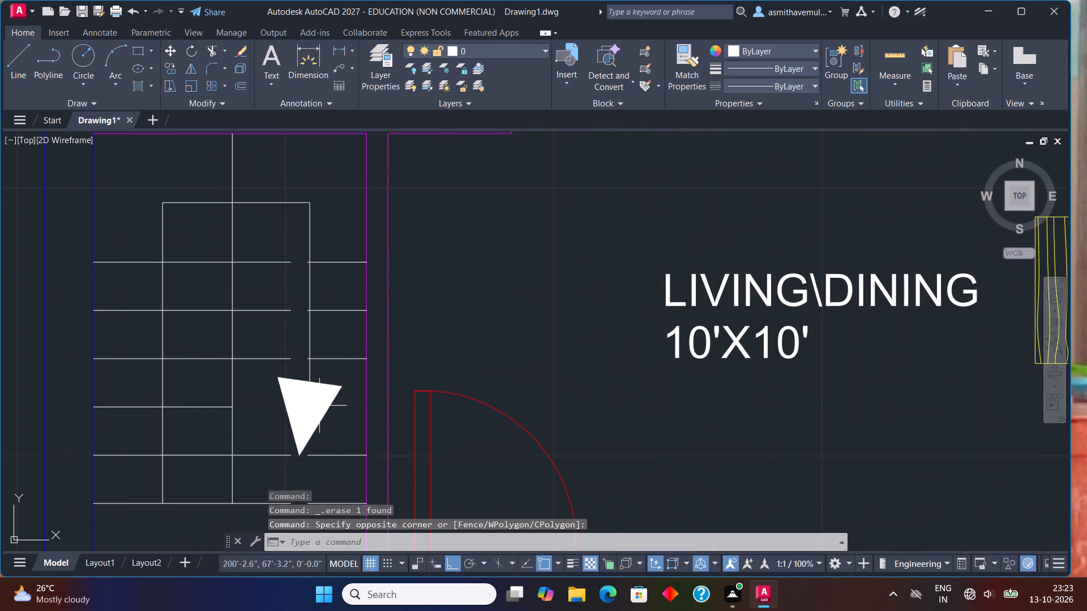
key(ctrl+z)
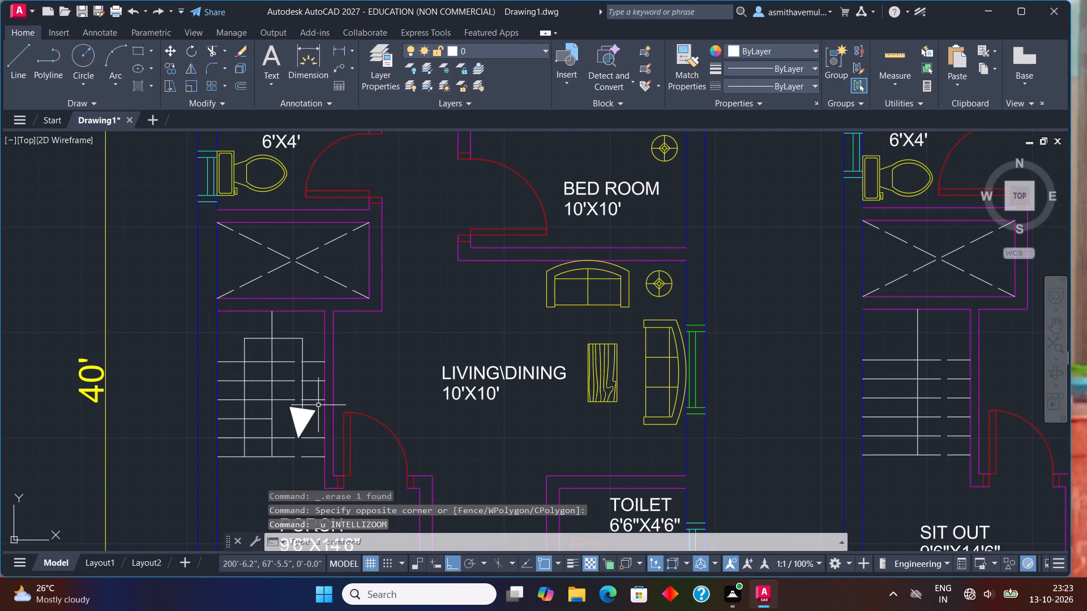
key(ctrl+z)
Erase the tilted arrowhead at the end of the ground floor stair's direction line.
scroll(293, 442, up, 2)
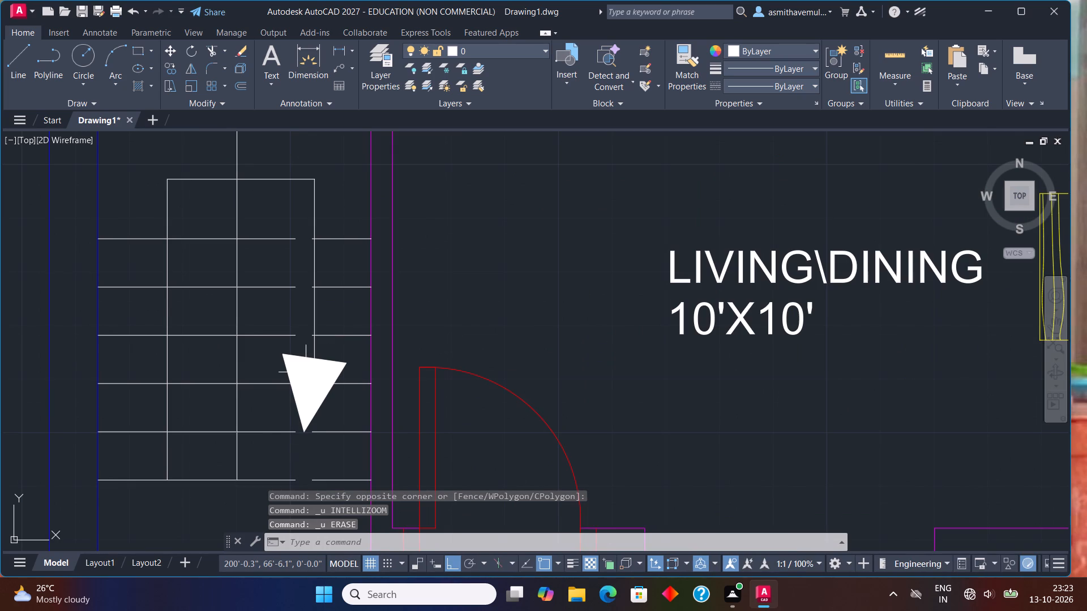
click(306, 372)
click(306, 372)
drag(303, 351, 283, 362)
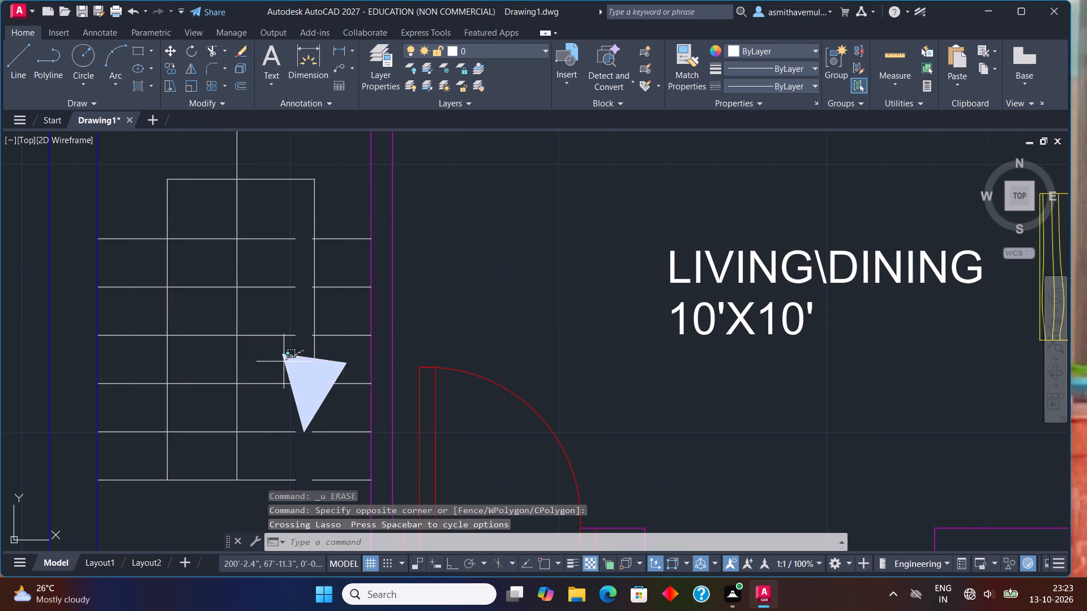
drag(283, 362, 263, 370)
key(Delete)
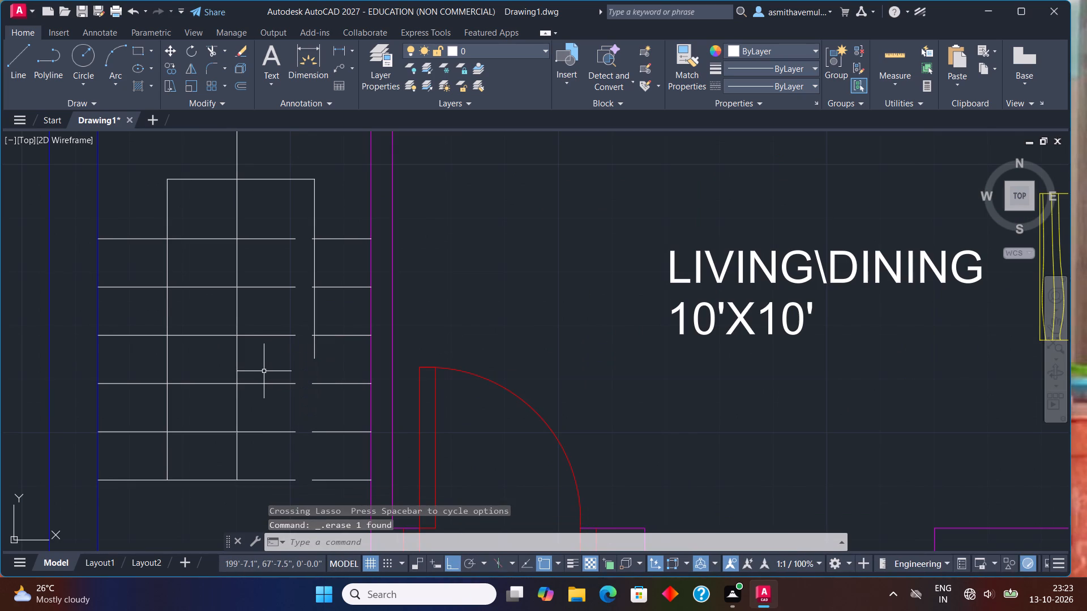
Draw a straight downward polyline arrowhead at the ground floor stair direction line's end, tapering from 6" half-width to 0.
text(PL)
key(Return)
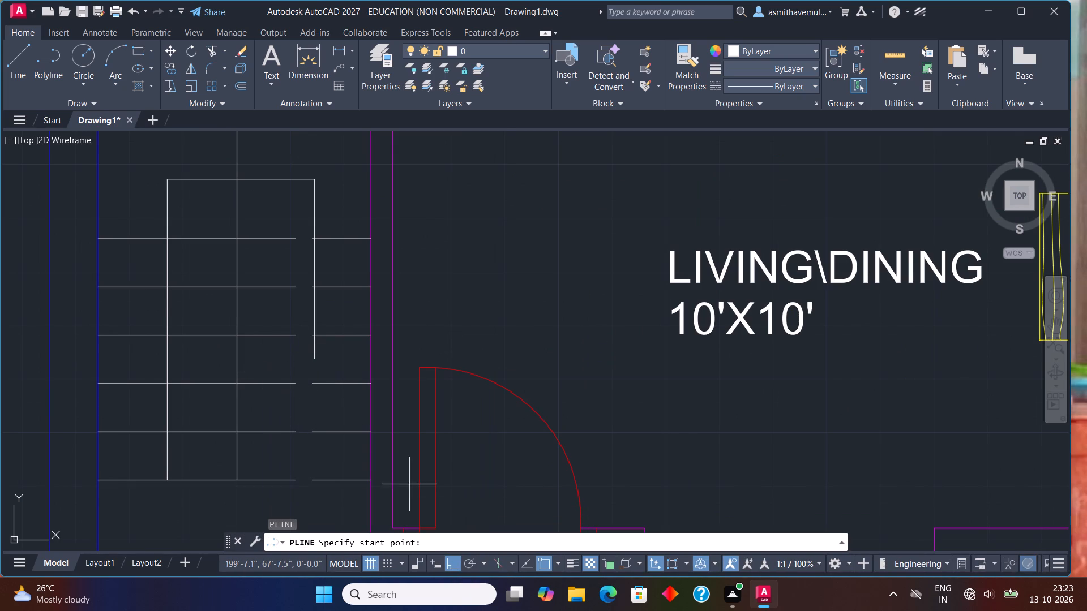
click(311, 355)
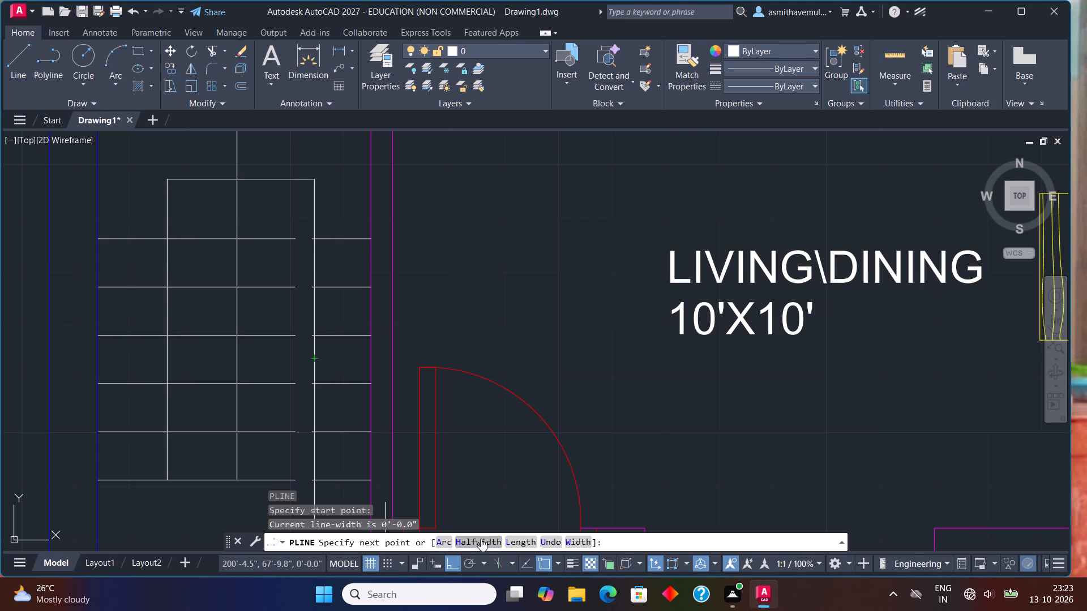
click(481, 539)
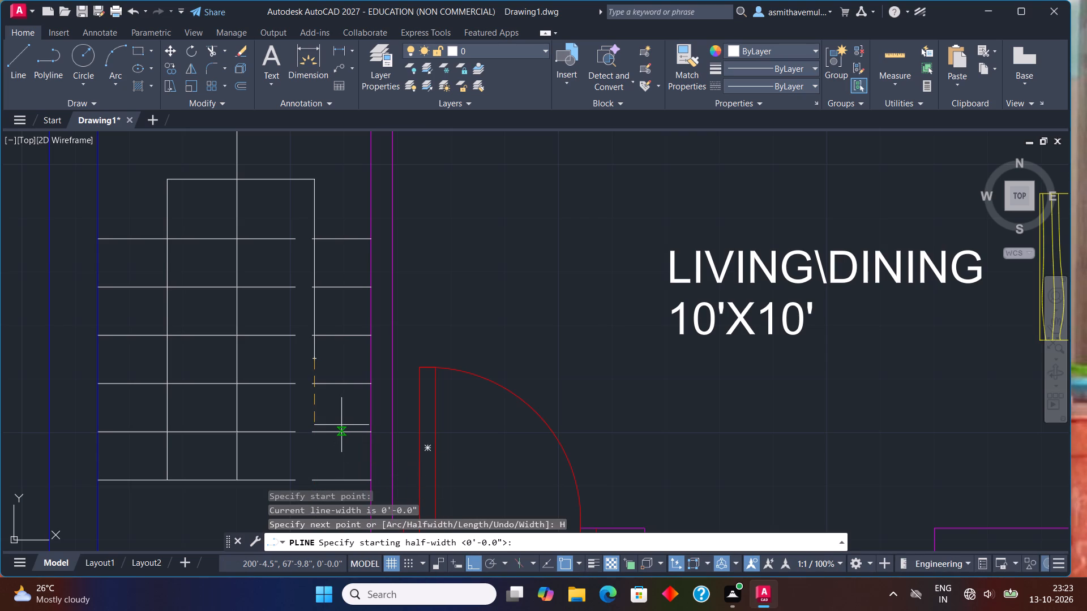
key(6)
key(shift+quotedbl)
key(Return)
key(0)
key(Return)
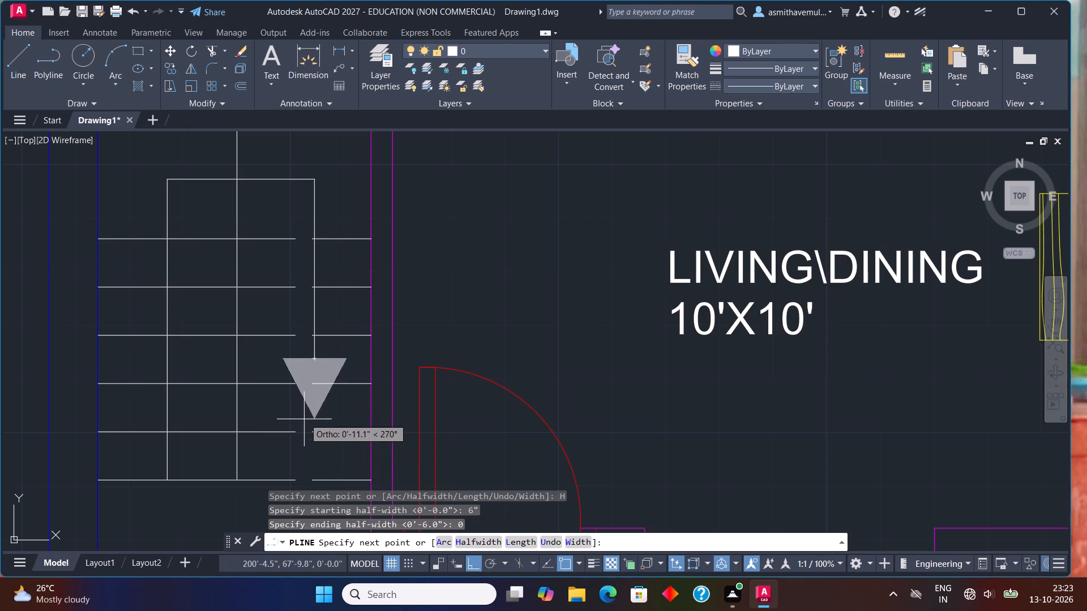
click(314, 428)
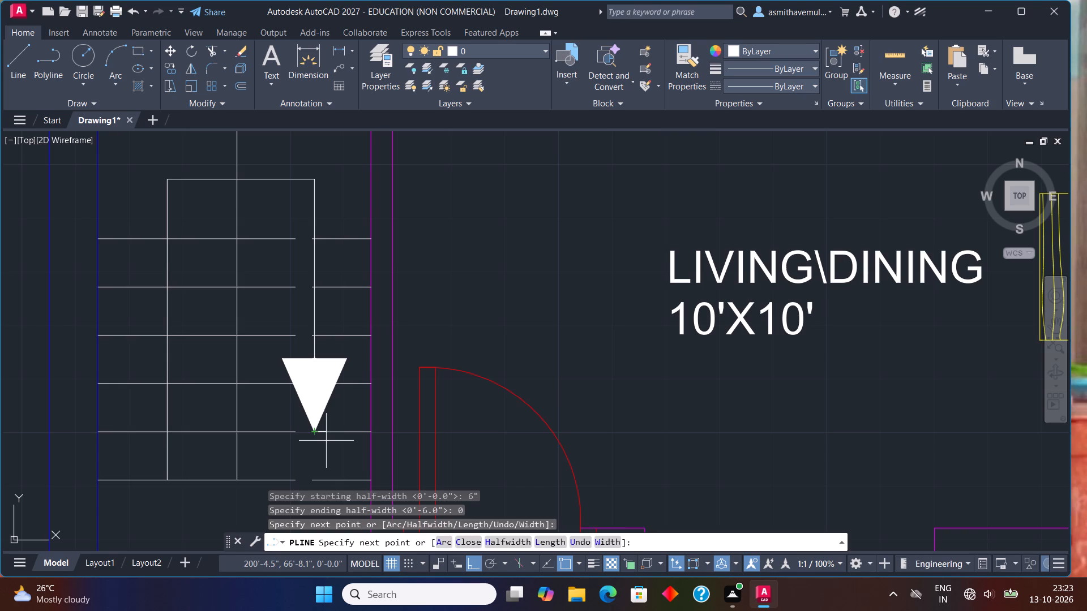
key(Escape)
Draw an orthogonal polyline direction line on the first floor staircase, up one flight, across the landing and partway down the other flight.
scroll(360, 397, down, 2)
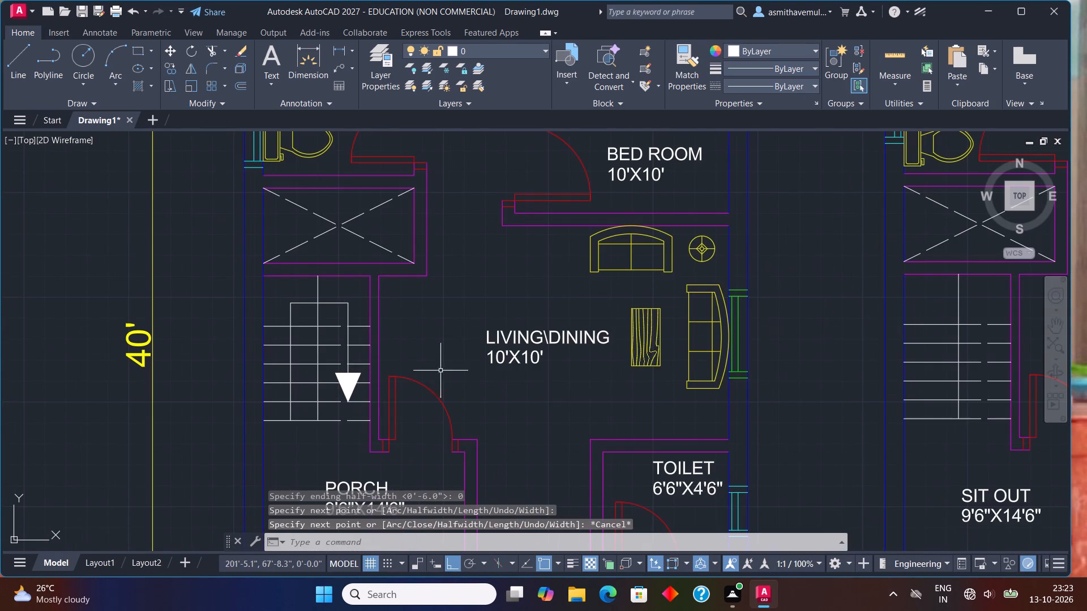
middle_drag(688, 373, 521, 381)
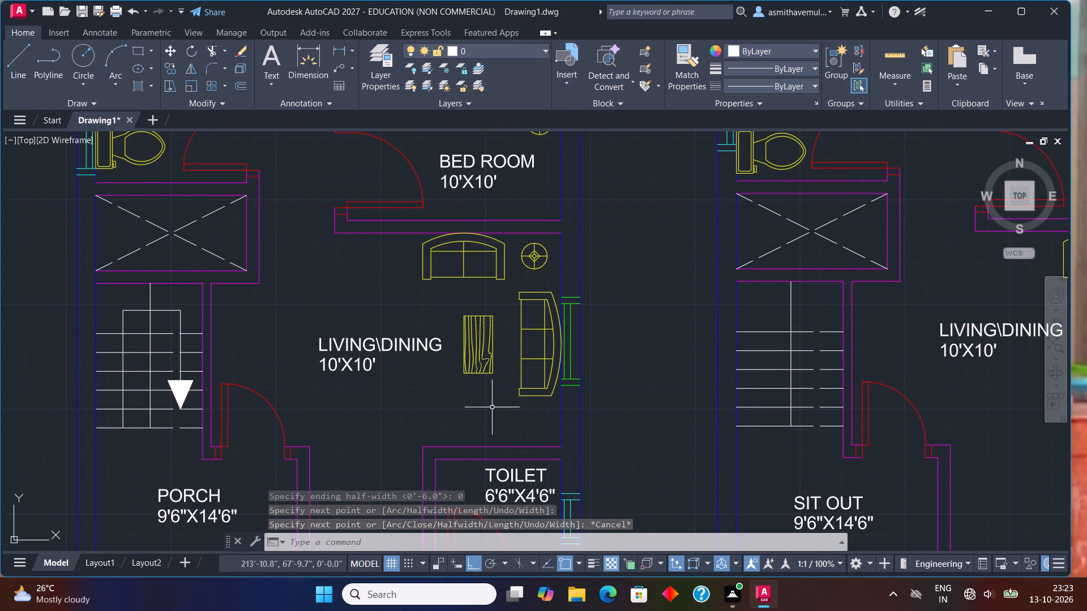
text(PL)
key(Return)
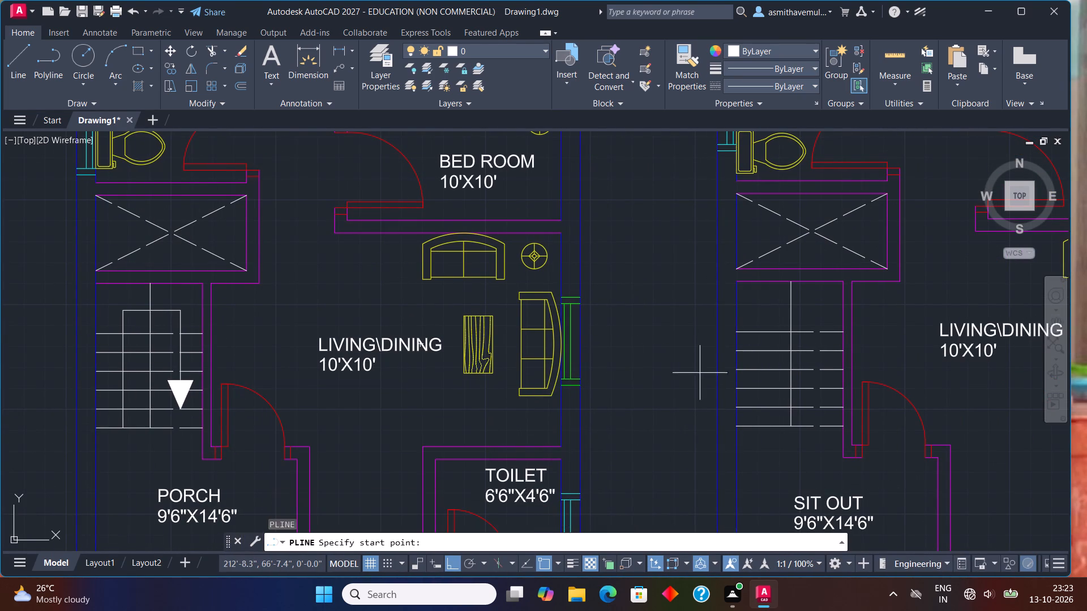
drag(765, 427, 764, 414)
drag(764, 307, 770, 304)
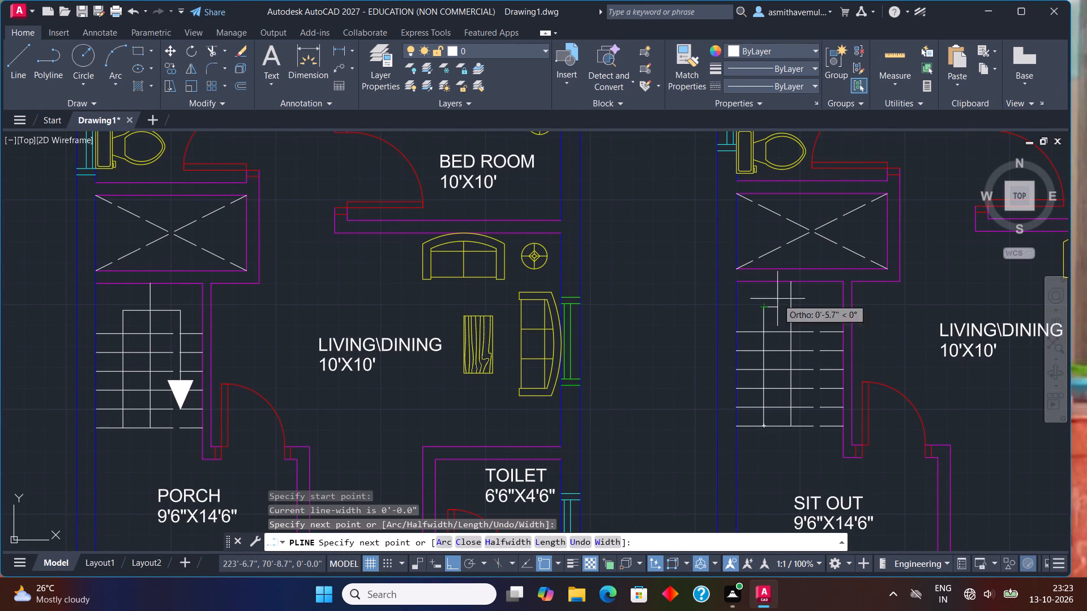
click(818, 307)
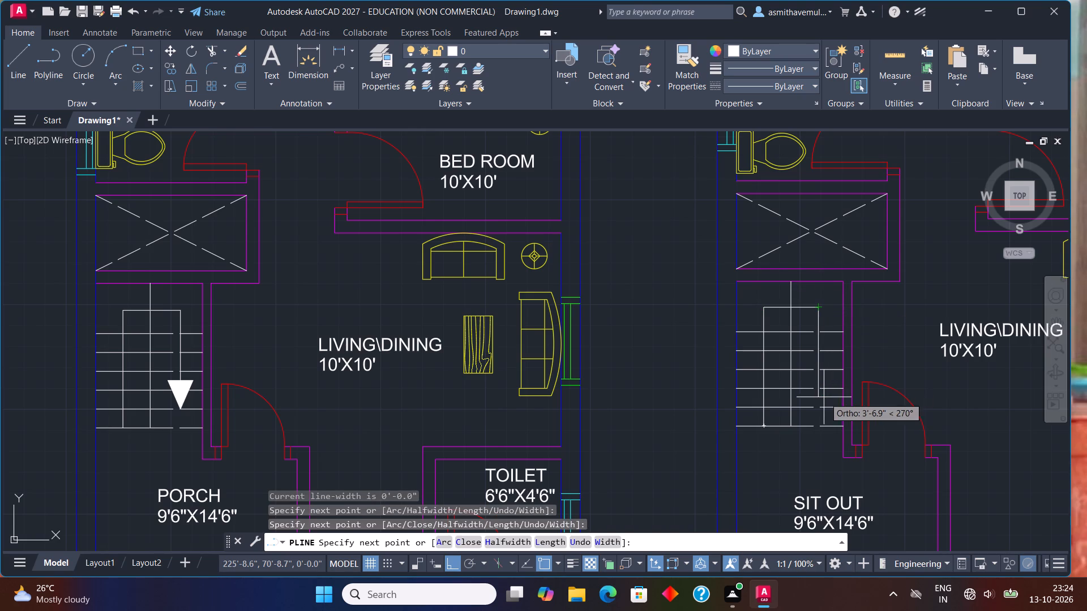
click(814, 379)
key(Escape)
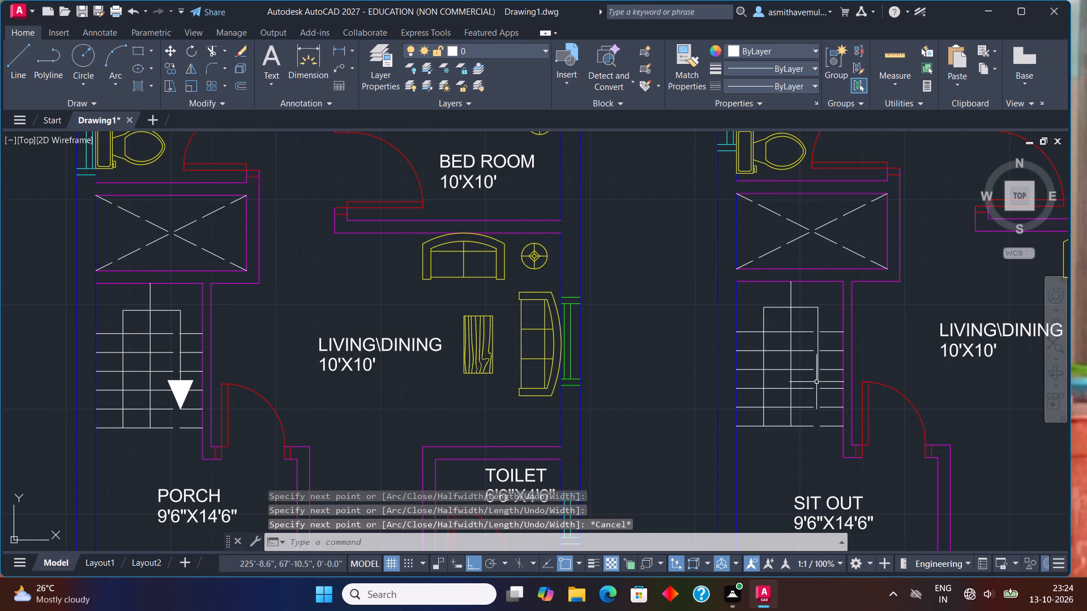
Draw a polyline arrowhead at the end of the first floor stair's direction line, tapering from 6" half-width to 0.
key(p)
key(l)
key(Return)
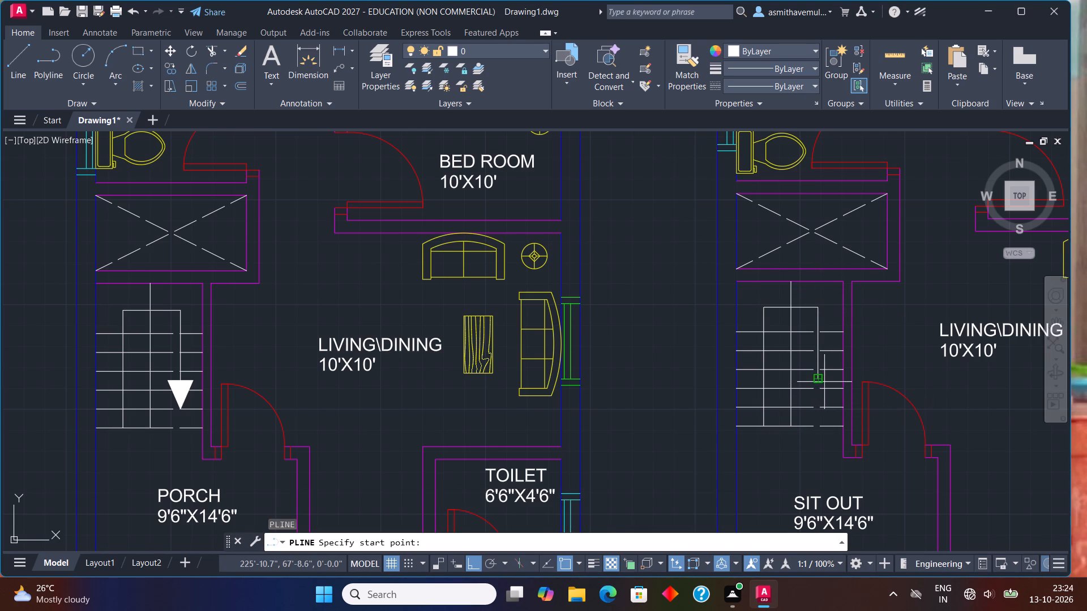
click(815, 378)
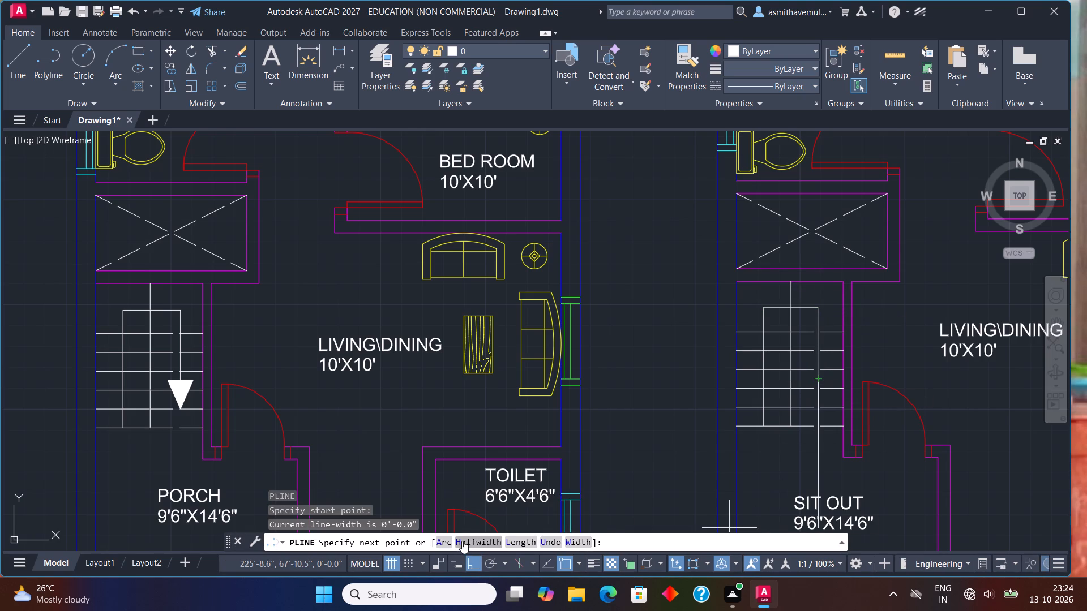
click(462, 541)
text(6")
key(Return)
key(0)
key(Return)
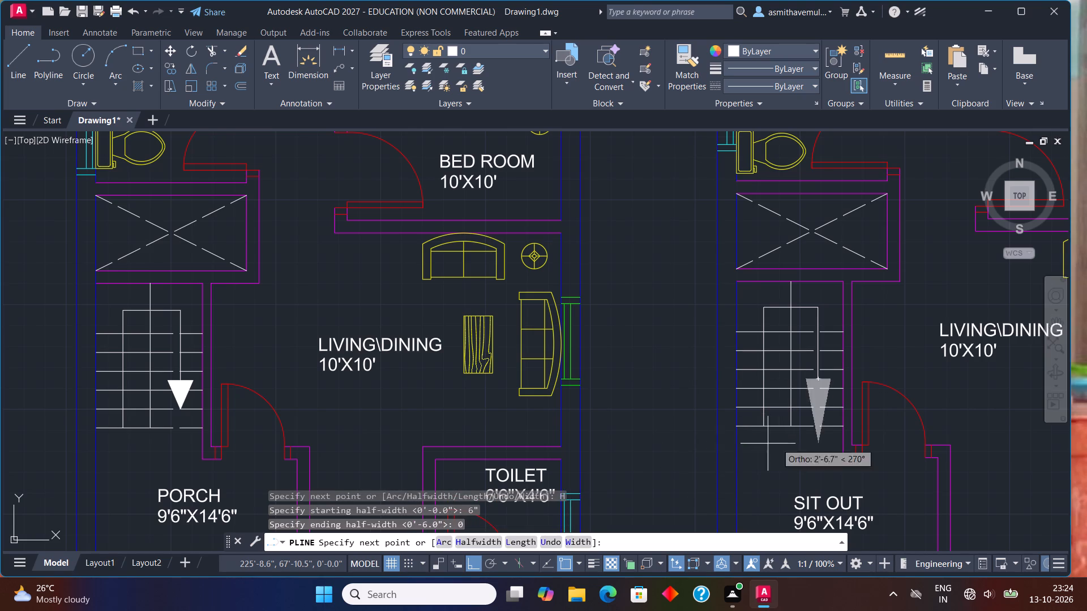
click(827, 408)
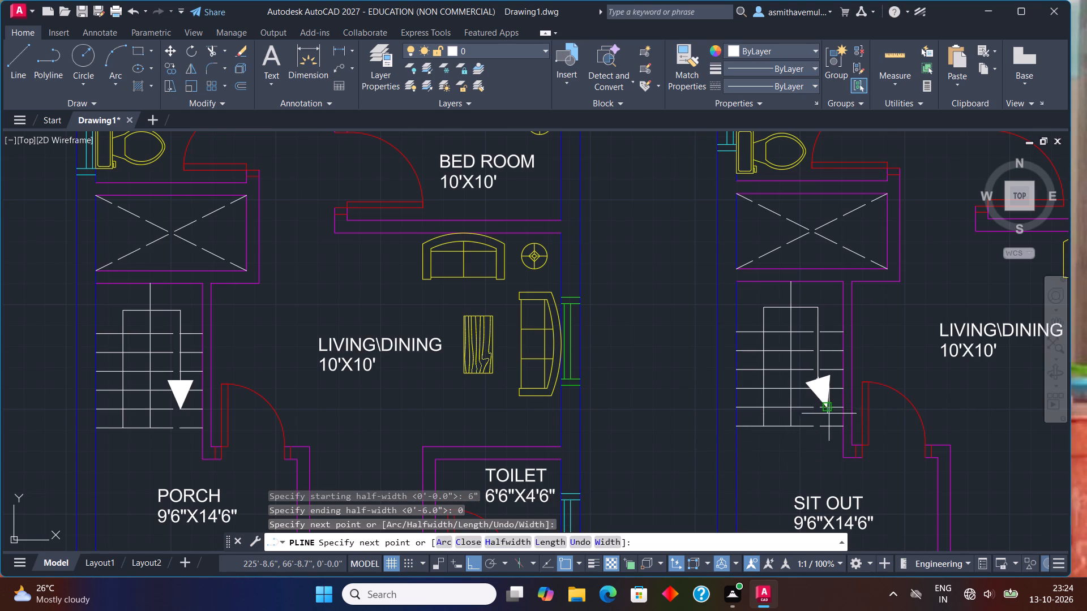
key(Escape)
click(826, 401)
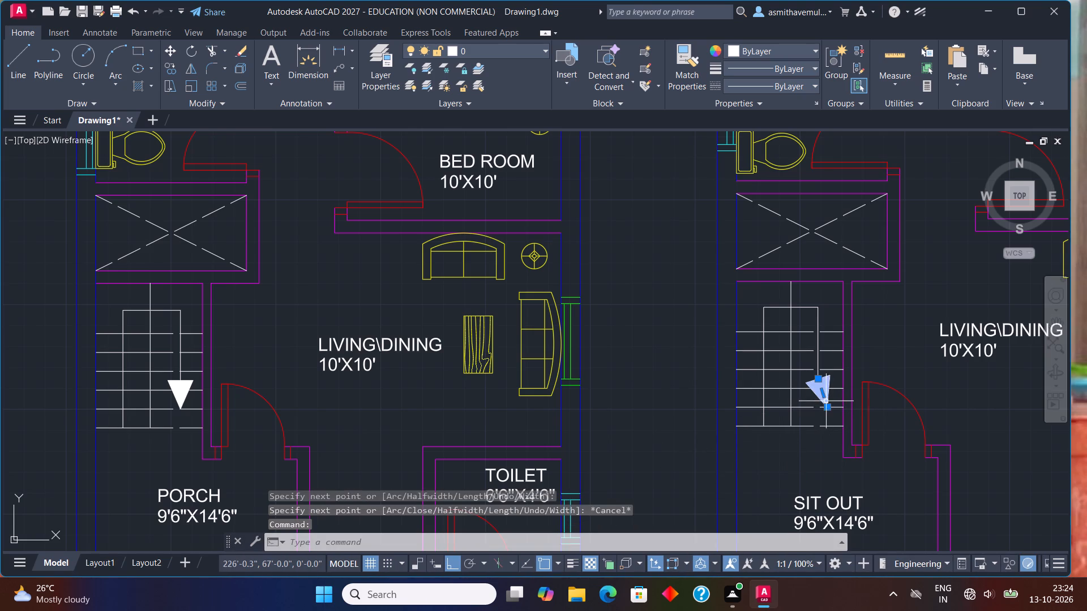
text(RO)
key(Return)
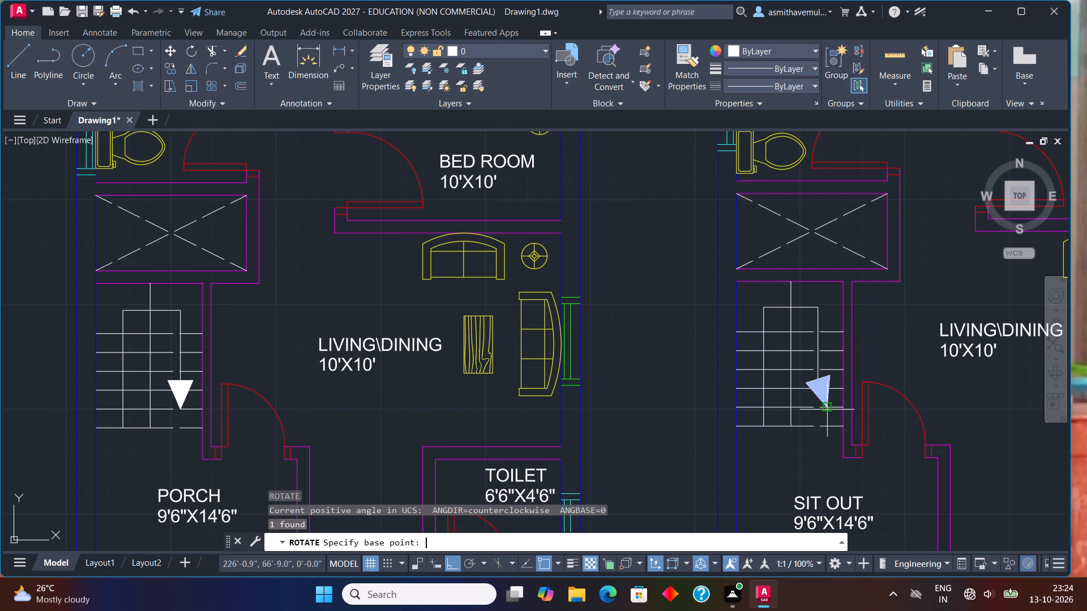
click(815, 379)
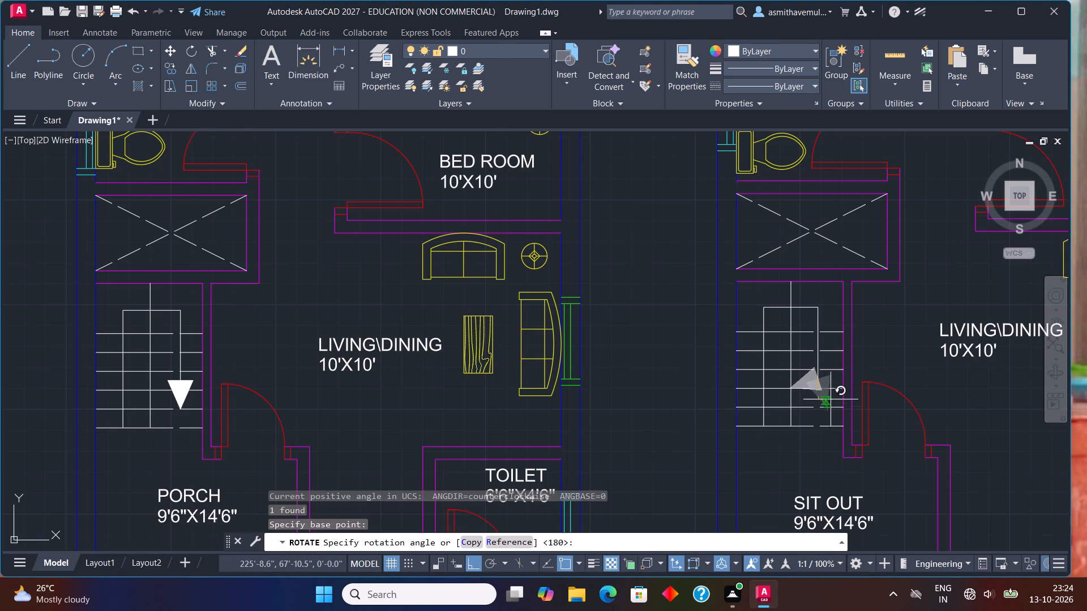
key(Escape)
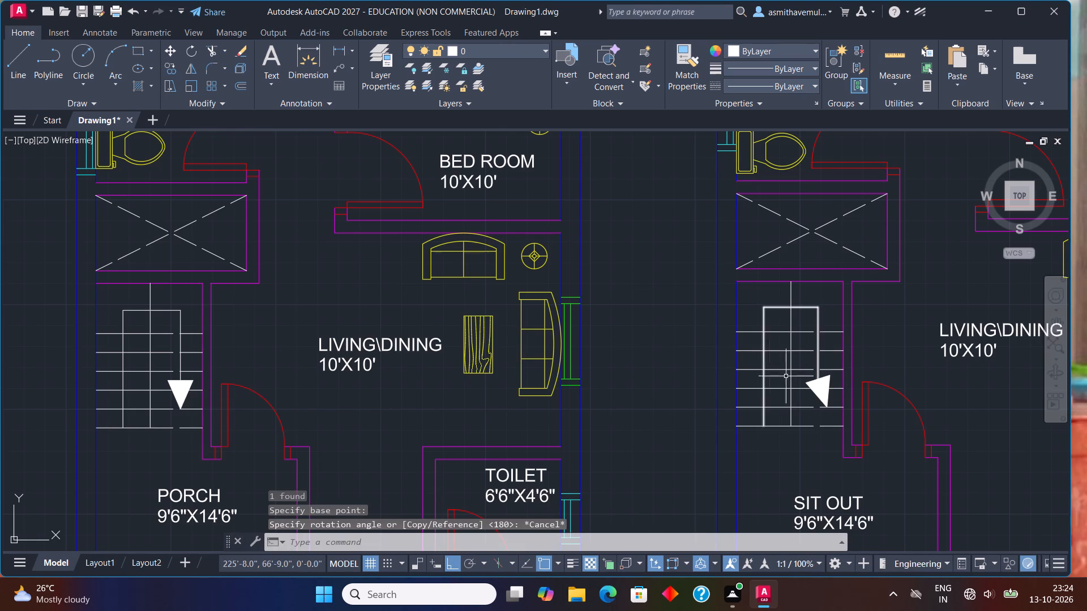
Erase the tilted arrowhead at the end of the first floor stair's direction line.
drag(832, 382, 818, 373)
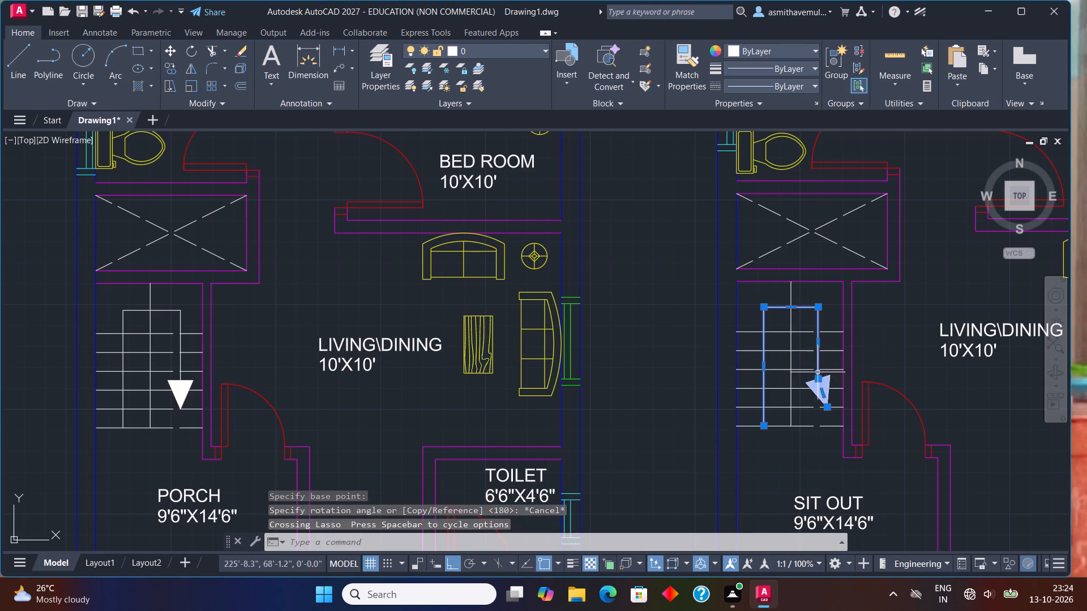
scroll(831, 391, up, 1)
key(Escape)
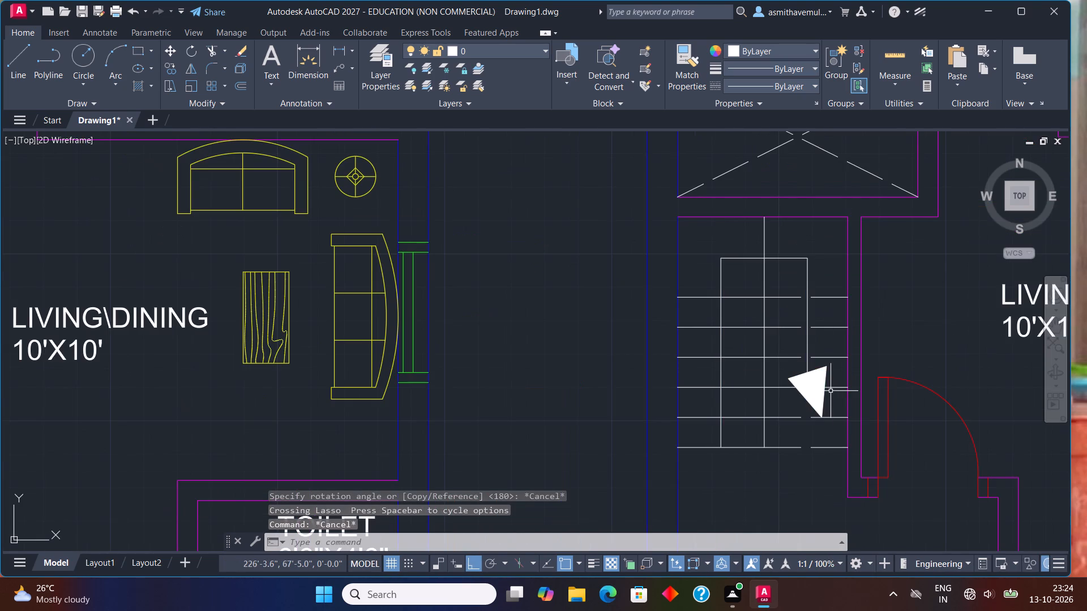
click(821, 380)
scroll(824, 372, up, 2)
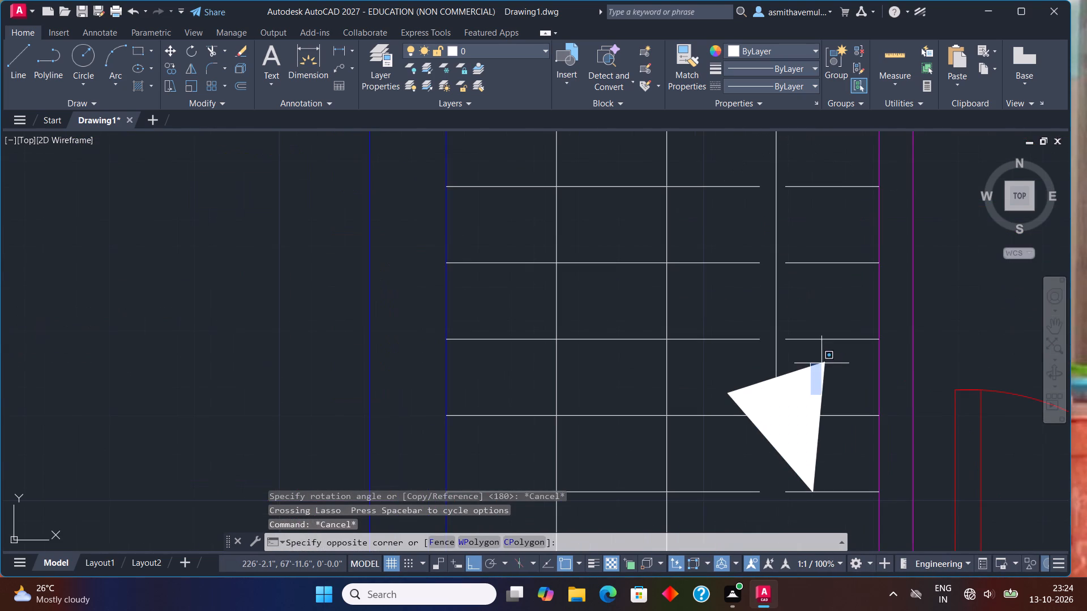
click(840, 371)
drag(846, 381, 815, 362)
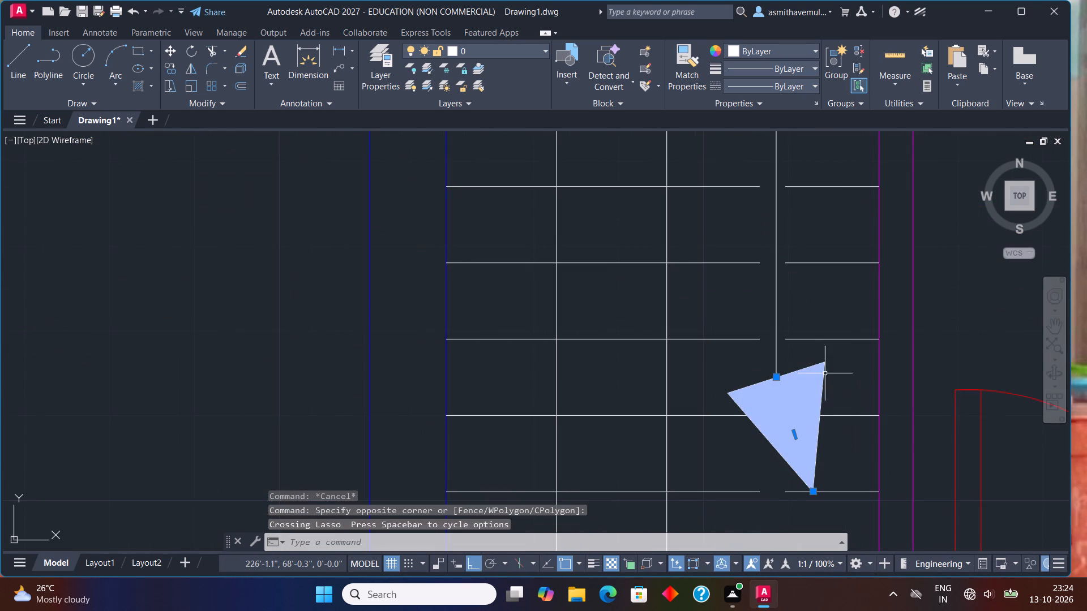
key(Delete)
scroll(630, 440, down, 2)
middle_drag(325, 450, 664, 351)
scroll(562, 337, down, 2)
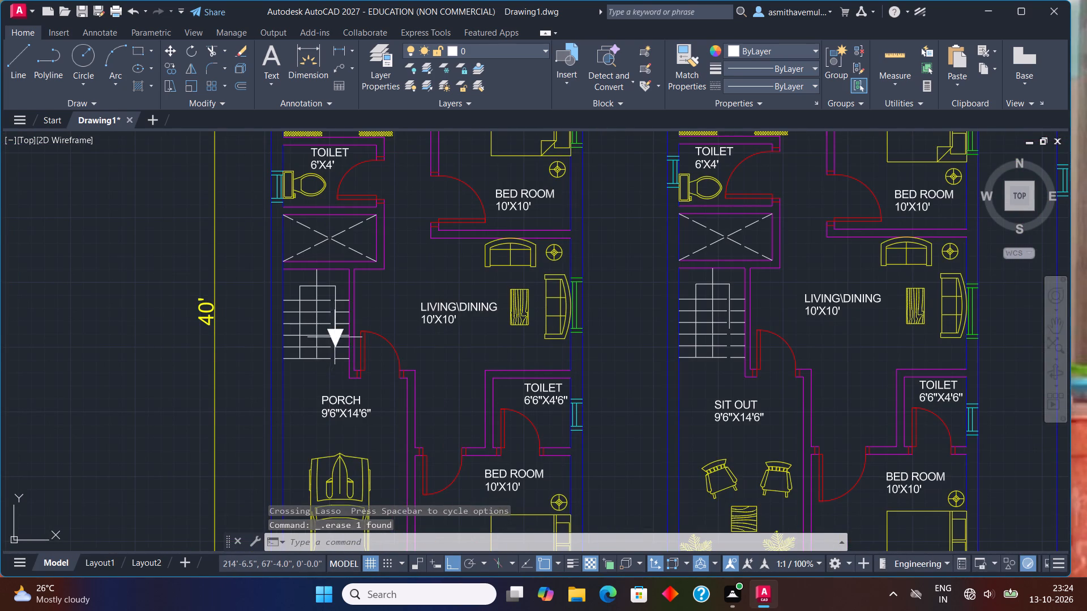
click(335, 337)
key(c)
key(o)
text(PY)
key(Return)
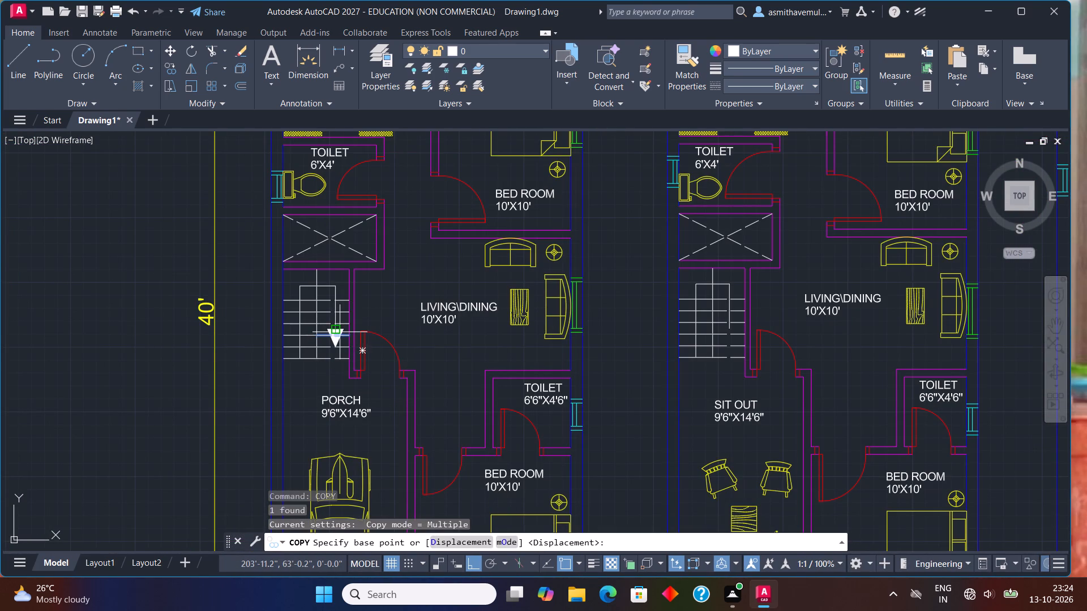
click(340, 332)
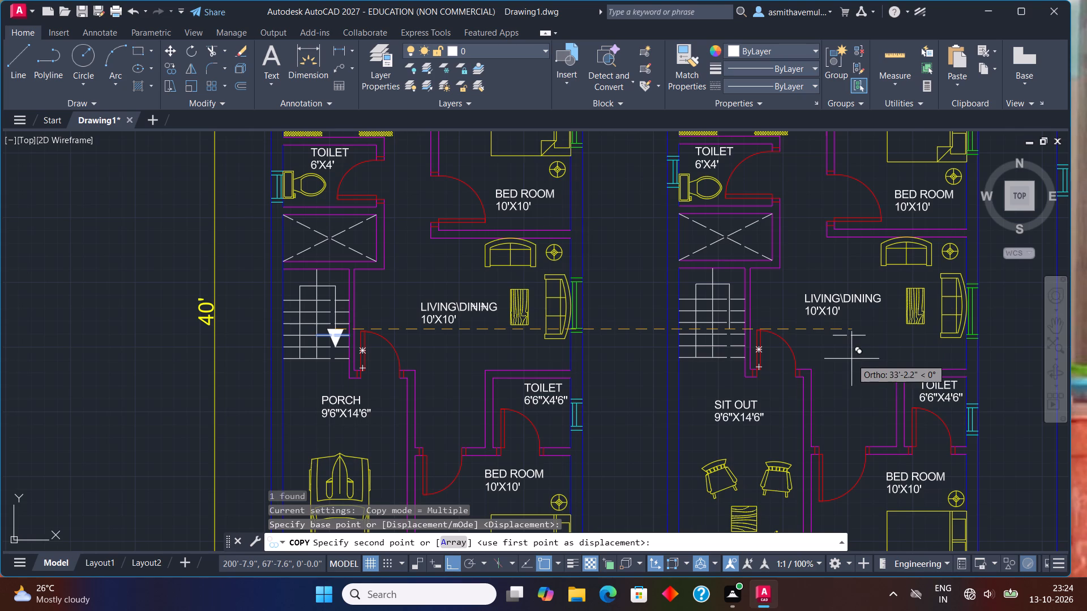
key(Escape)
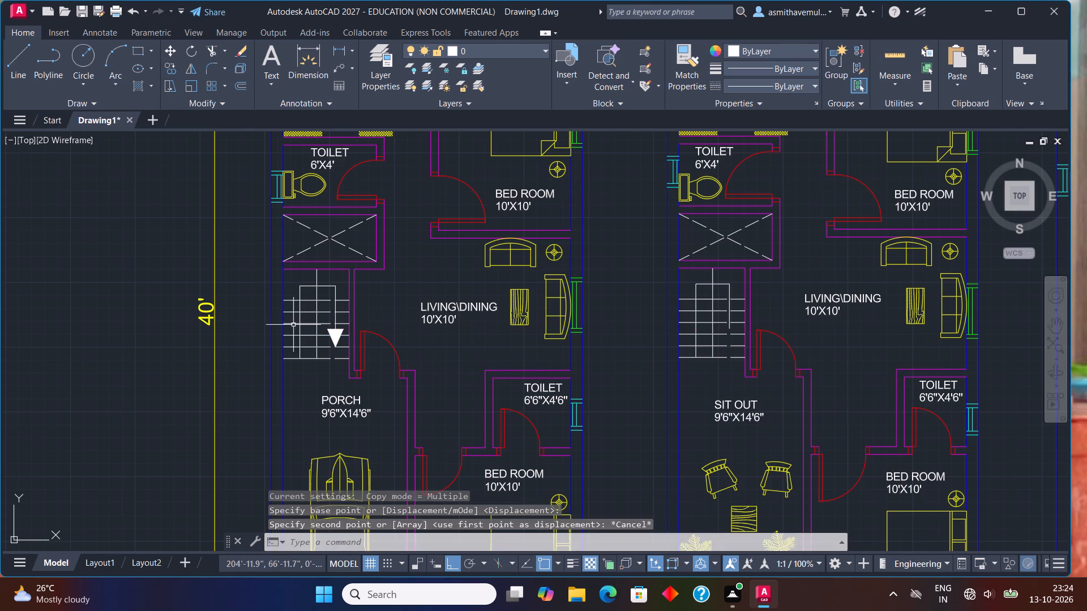
Copy the ground floor stair arrowhead by its top midpoint onto the end of the first floor stair's direction line, with ortho off.
scroll(286, 324, up, 3)
click(472, 356)
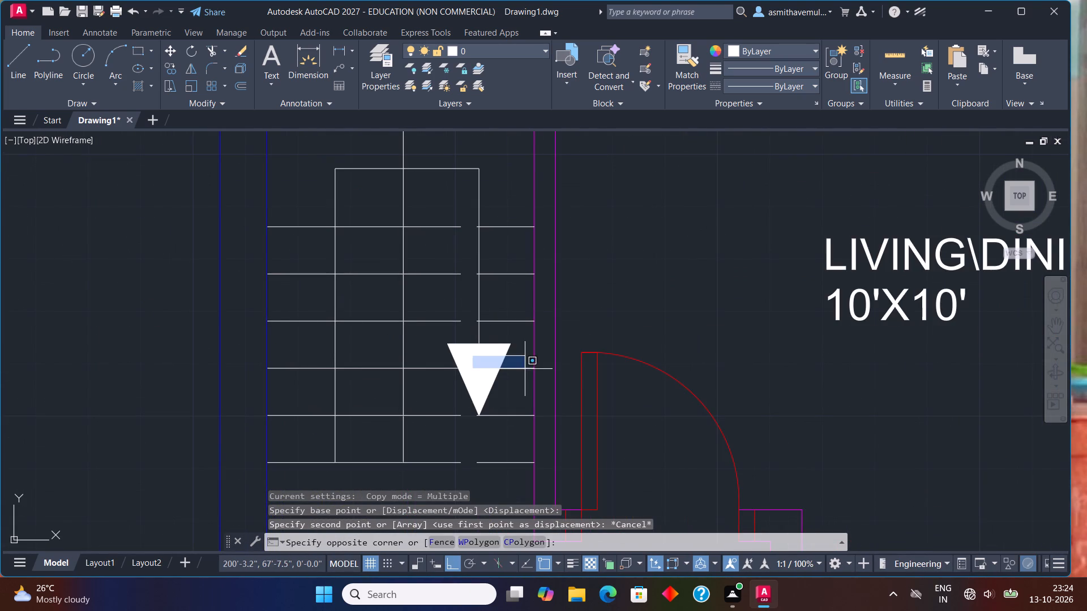
click(507, 356)
drag(519, 360, 498, 343)
key(c)
text(OP)
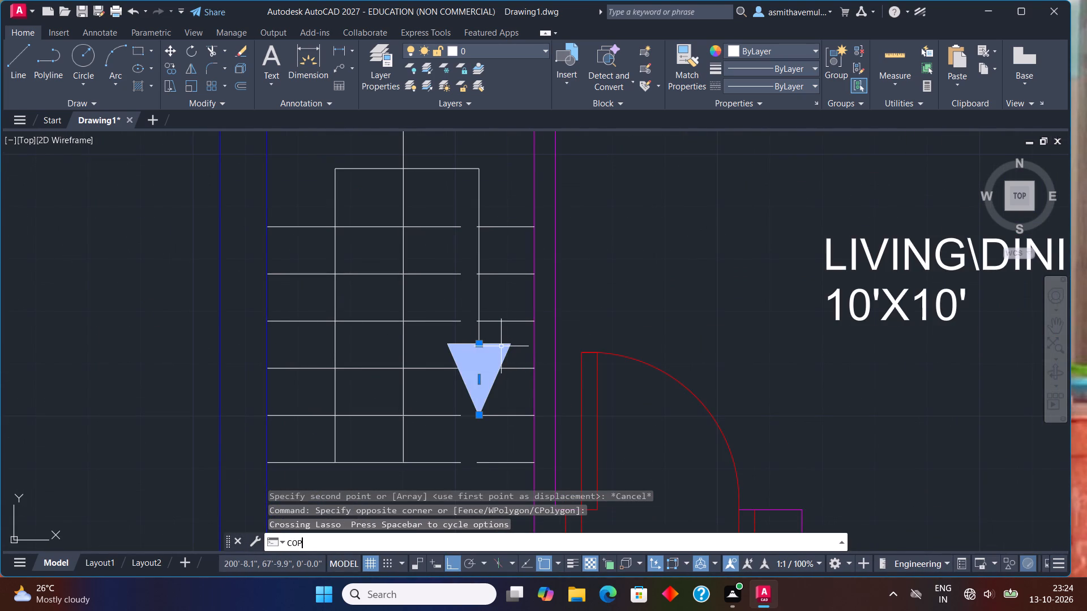
key(y)
key(Return)
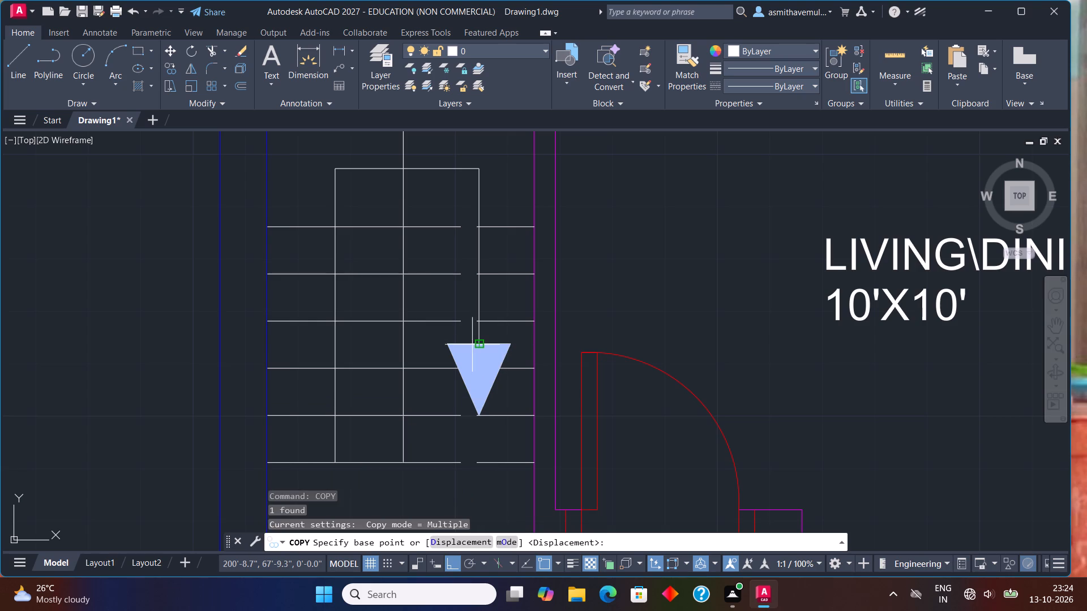
click(478, 345)
scroll(630, 326, down, 3)
middle_drag(797, 341, 467, 398)
key(F8)
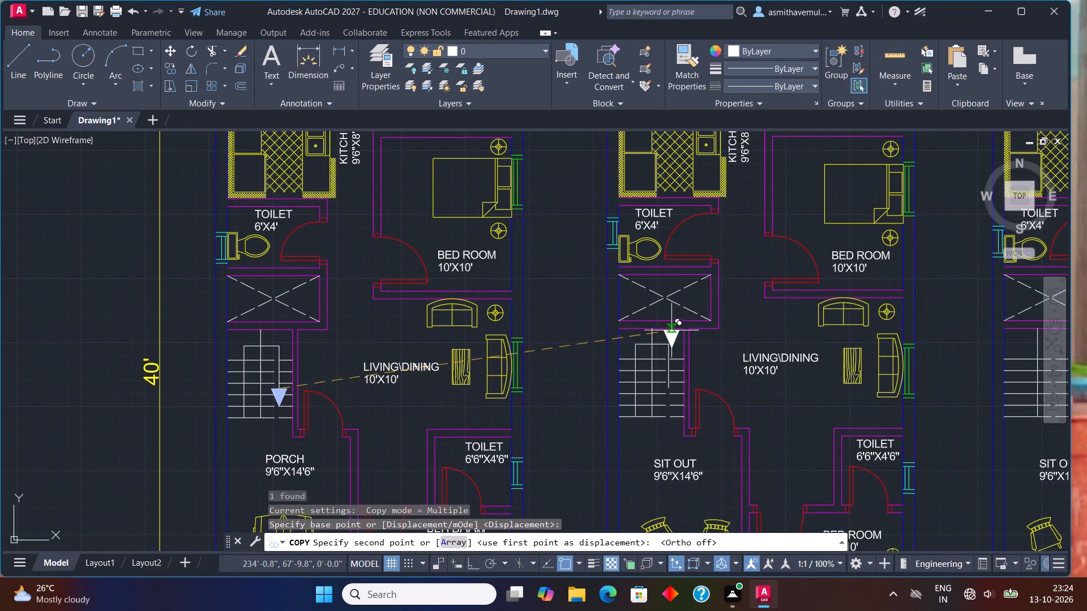
scroll(660, 386, up, 5)
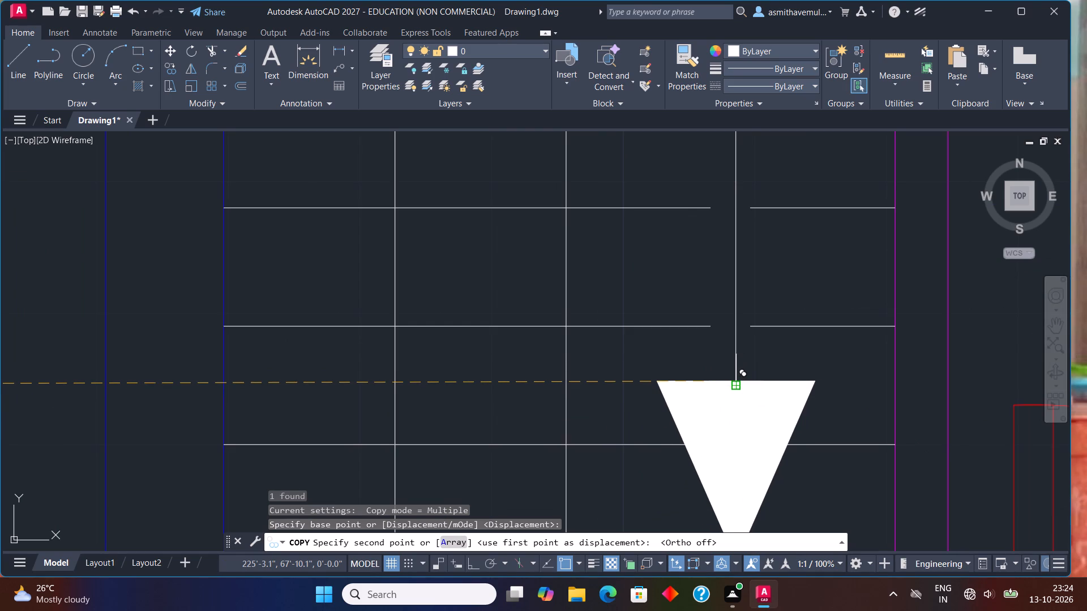
click(736, 381)
Place another copy of the arrowhead at the matching spot on the second floor staircase and finish copying.
scroll(858, 365, down, 3)
middle_drag(876, 363, 388, 363)
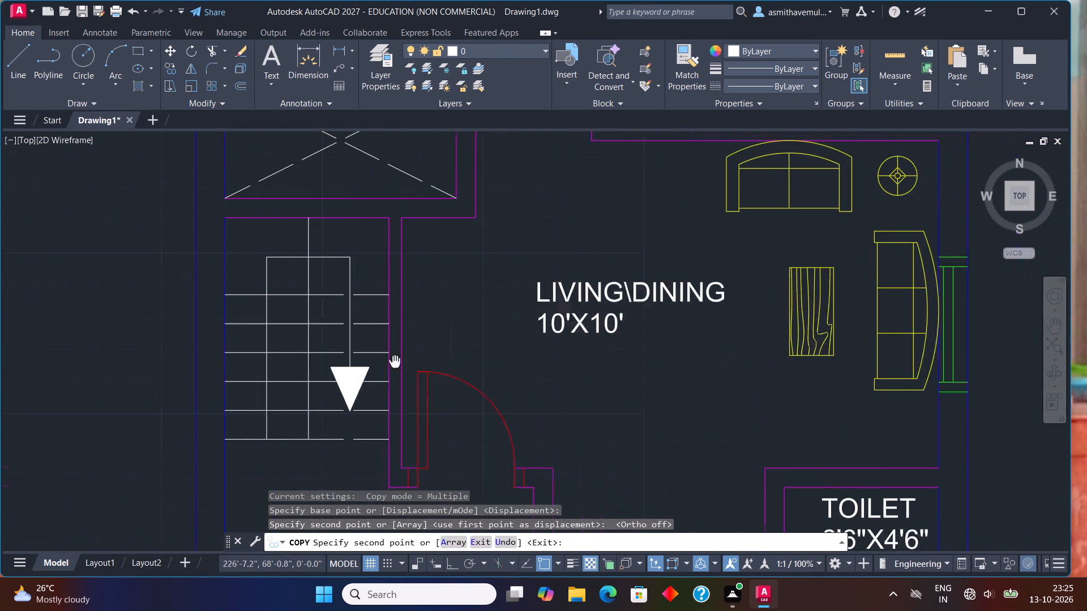
middle_drag(388, 363, 373, 366)
scroll(482, 360, down, 2)
middle_drag(722, 362, 521, 388)
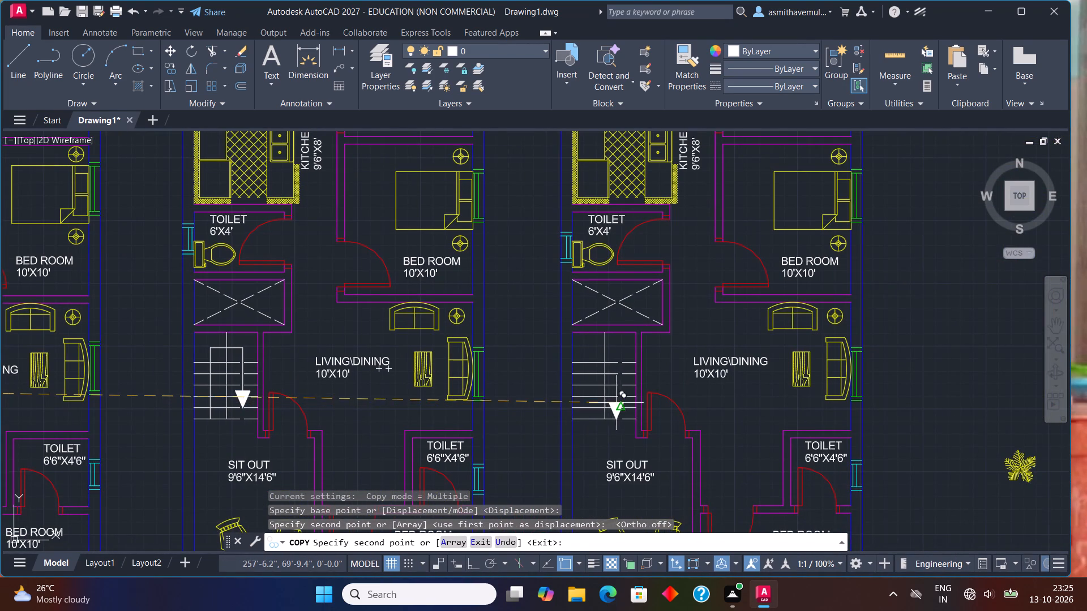
scroll(620, 393, up, 3)
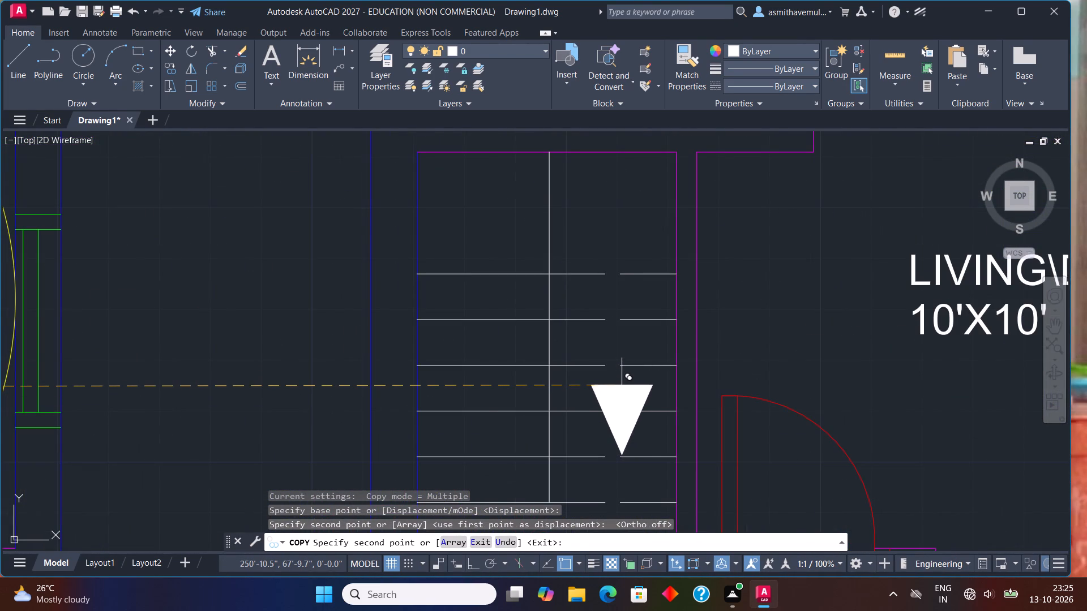
click(622, 385)
key(Escape)
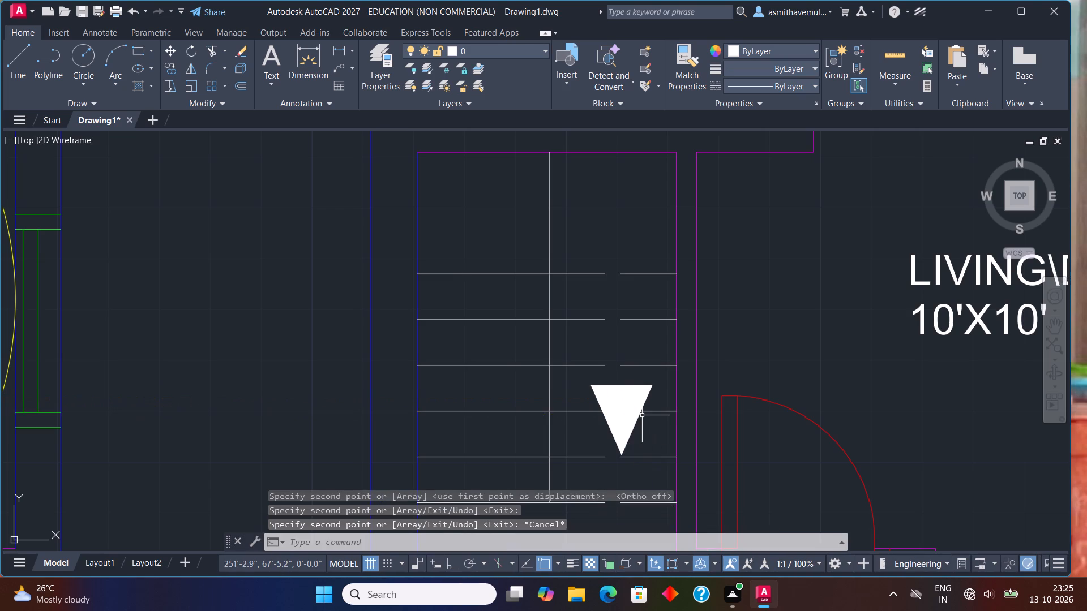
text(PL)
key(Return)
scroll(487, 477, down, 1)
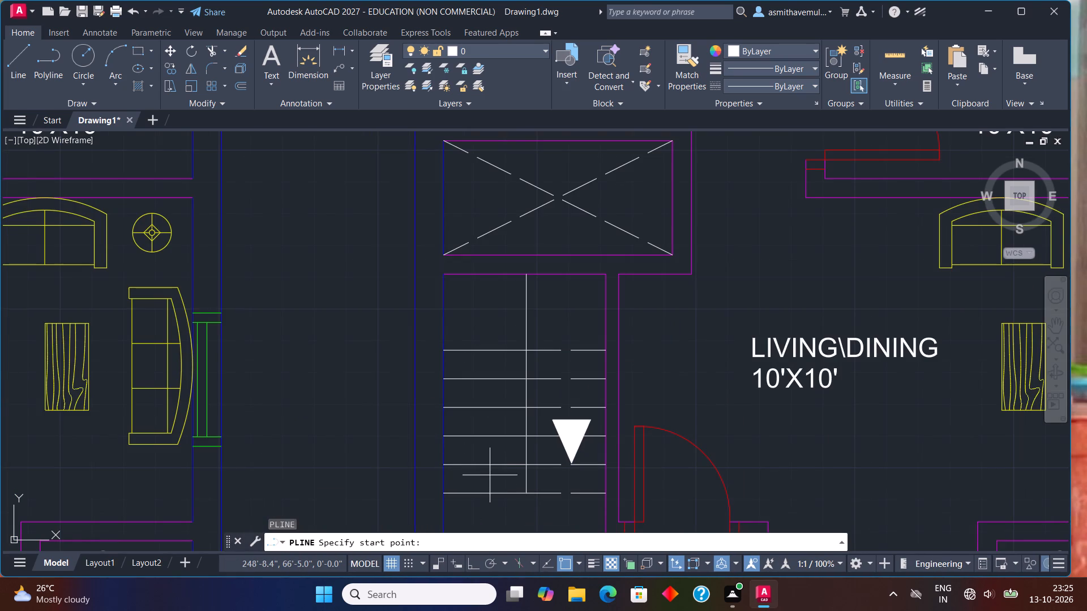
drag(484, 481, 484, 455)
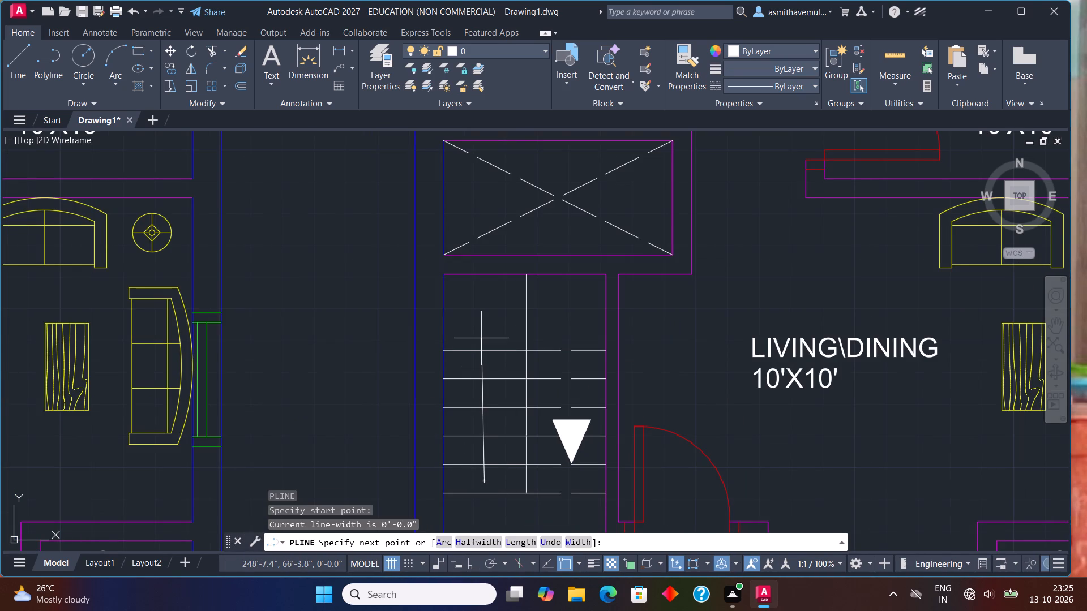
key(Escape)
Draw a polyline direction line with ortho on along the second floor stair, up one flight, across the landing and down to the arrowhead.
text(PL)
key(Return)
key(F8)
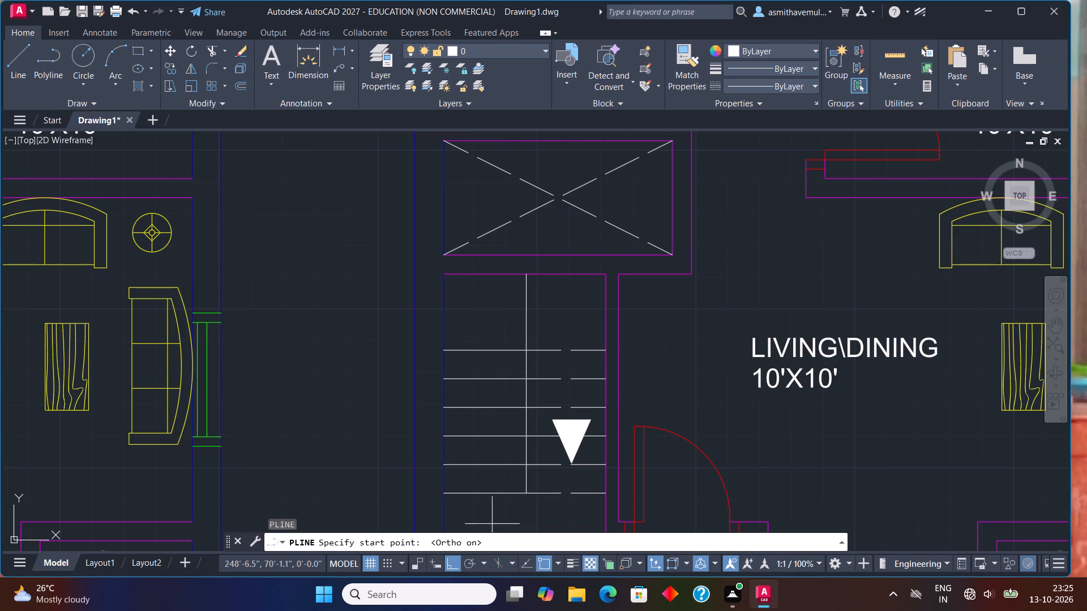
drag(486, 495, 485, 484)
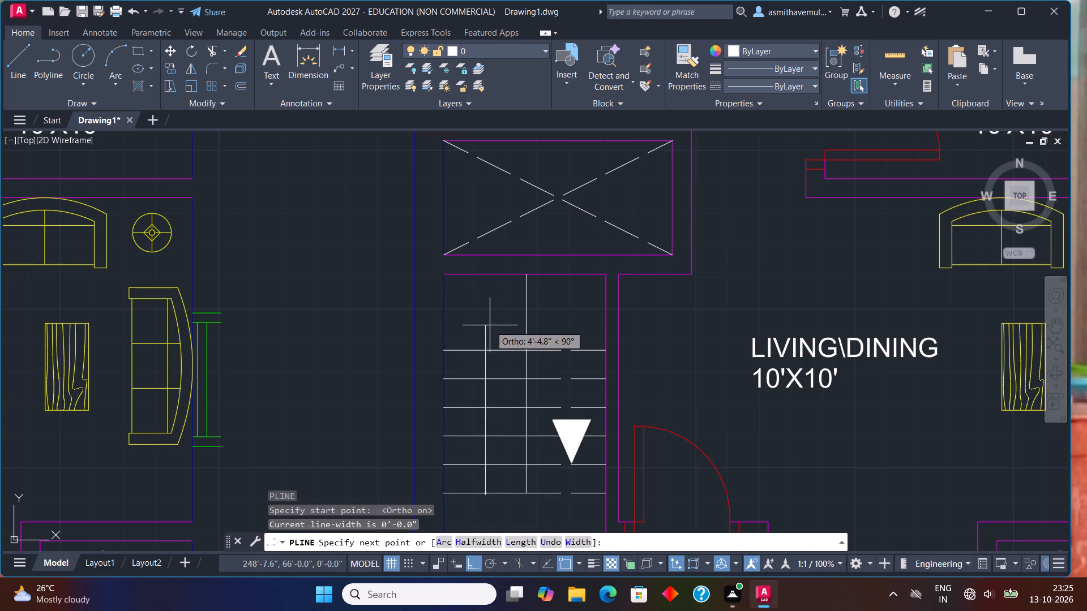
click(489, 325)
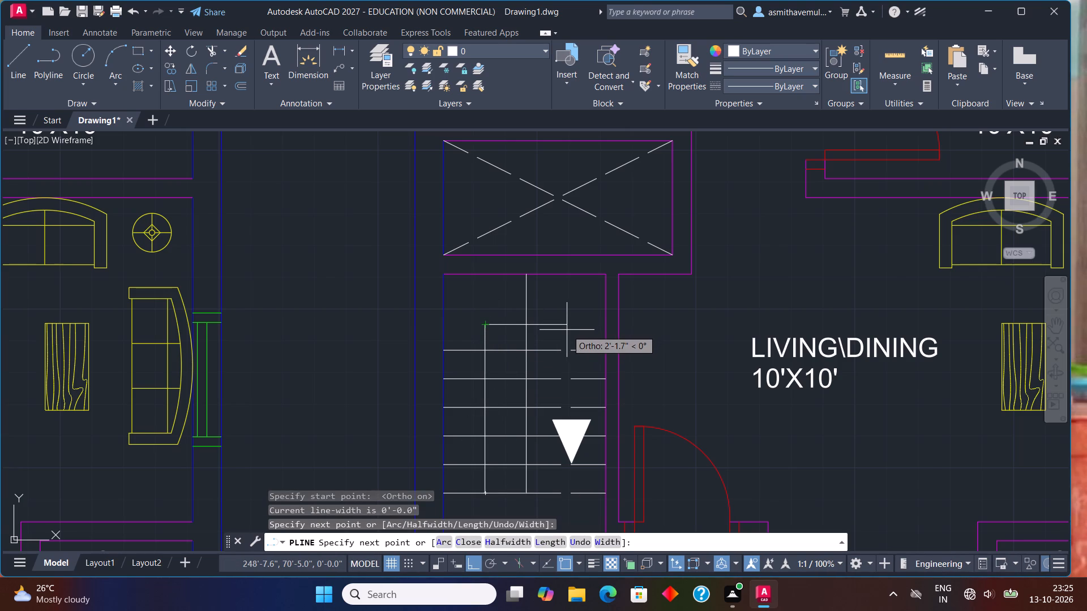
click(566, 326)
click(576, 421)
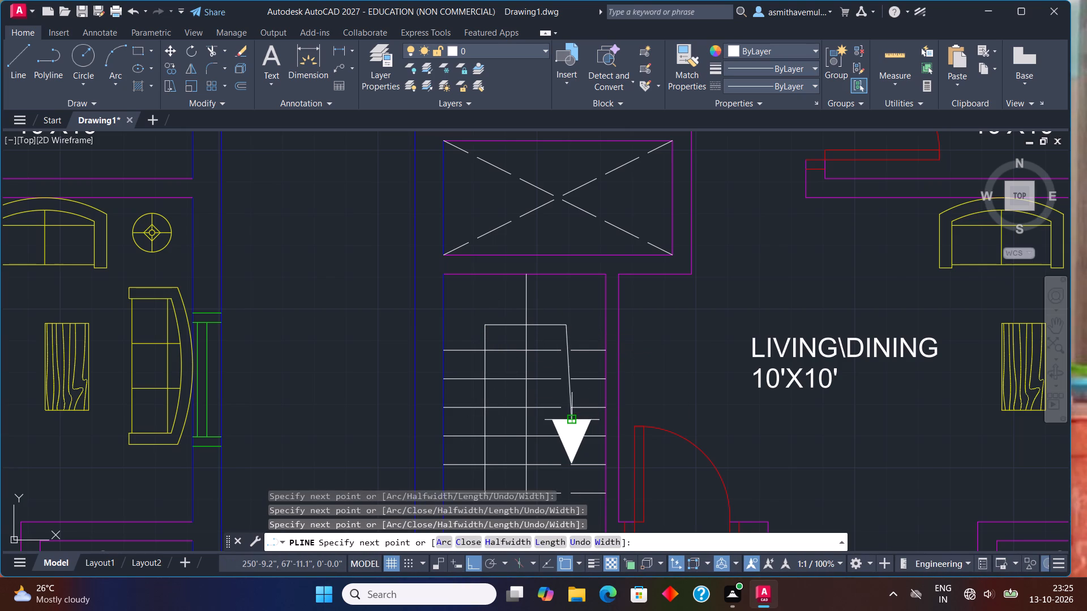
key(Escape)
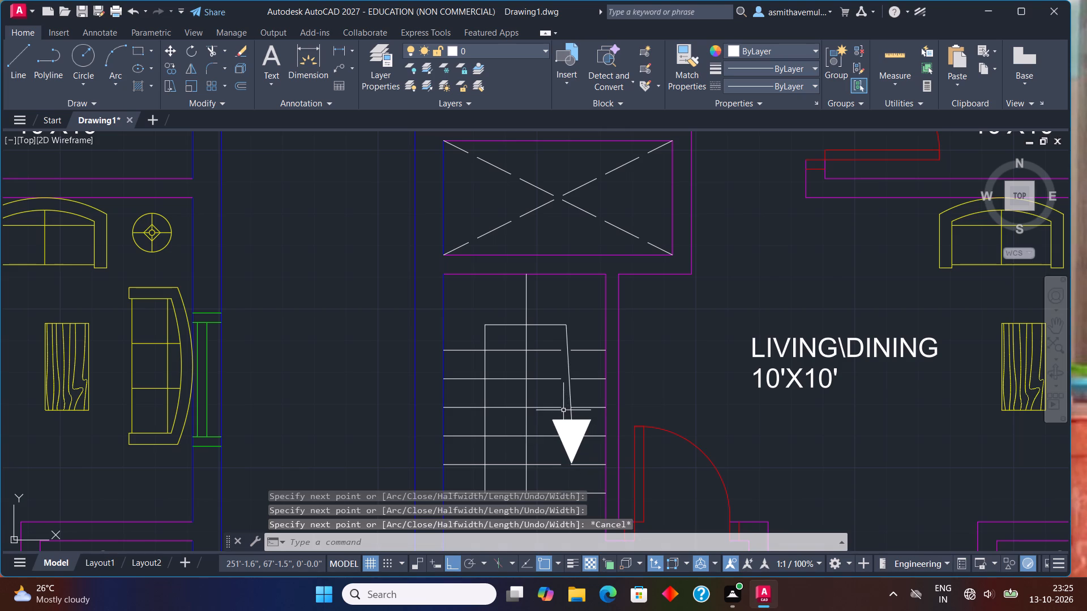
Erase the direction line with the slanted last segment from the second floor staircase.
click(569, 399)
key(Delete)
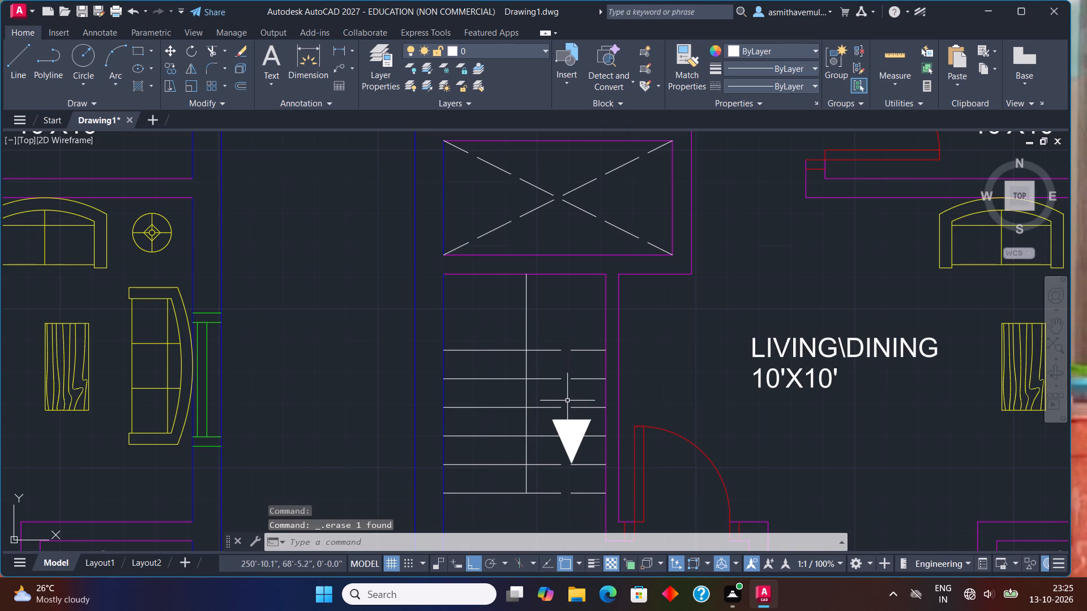
Start a new polyline for the second floor staircase's direction line.
key(p)
key(l)
key(Return)
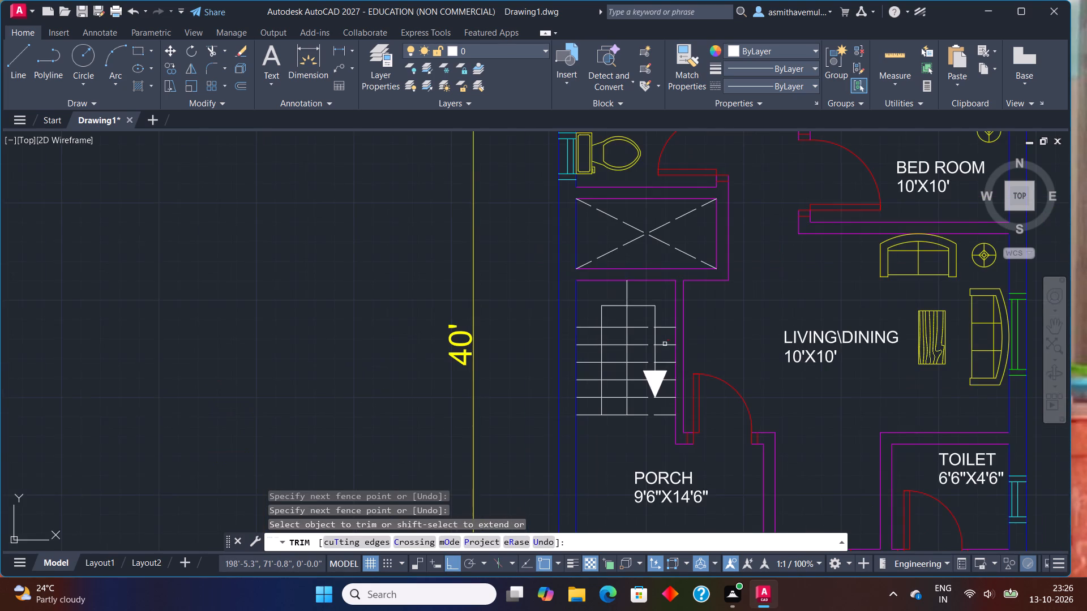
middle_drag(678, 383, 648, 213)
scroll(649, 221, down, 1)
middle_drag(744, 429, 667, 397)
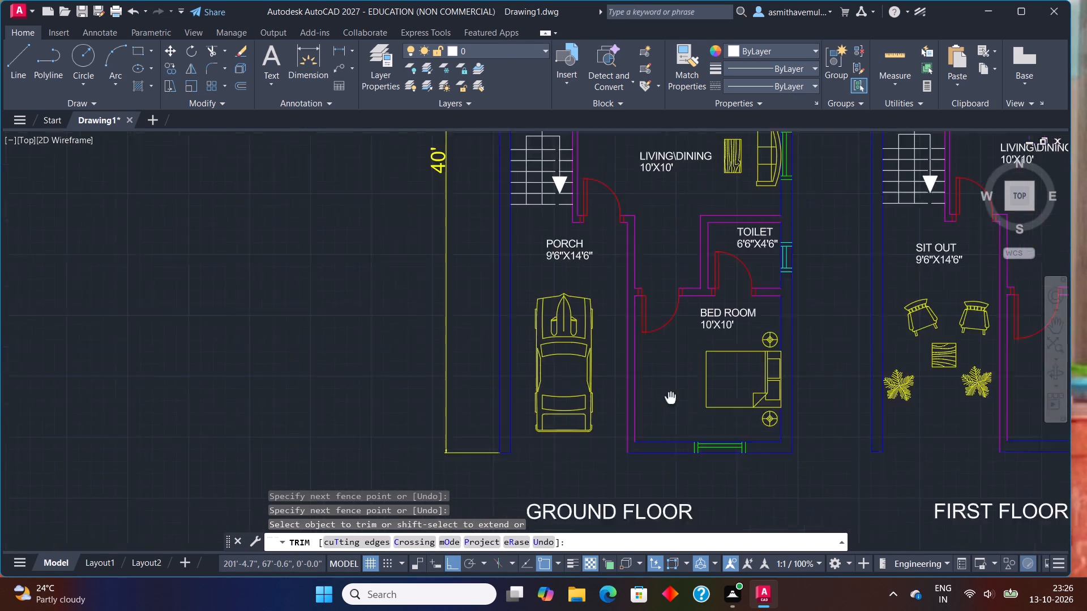
Look over the rooms and staircases of the ground, first and second floor plans, and end trimming.
middle_drag(667, 397, 490, 442)
middle_drag(618, 336, 596, 499)
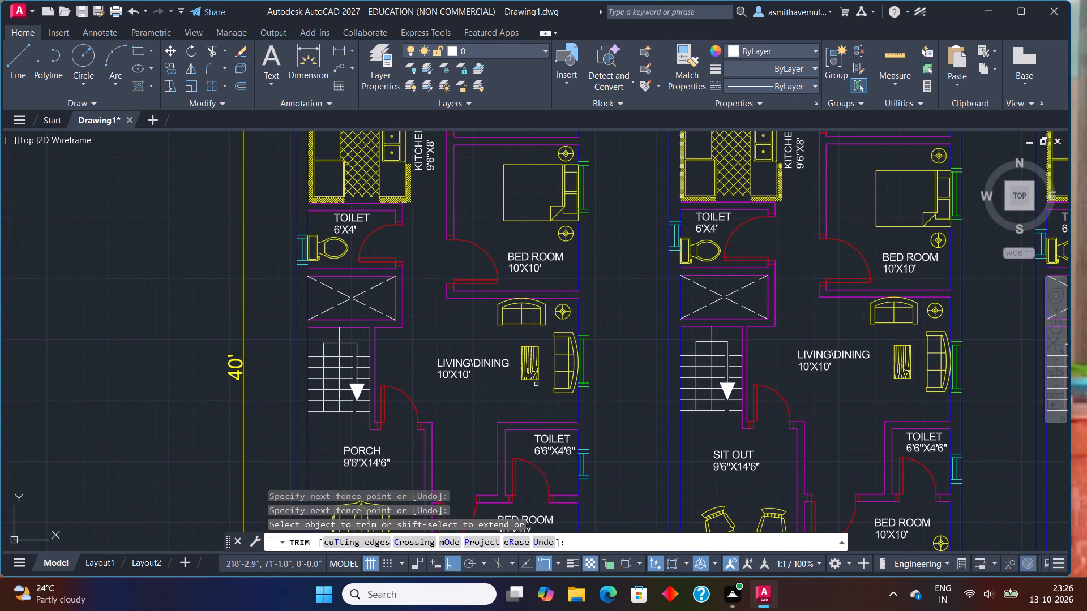
middle_drag(536, 339, 537, 462)
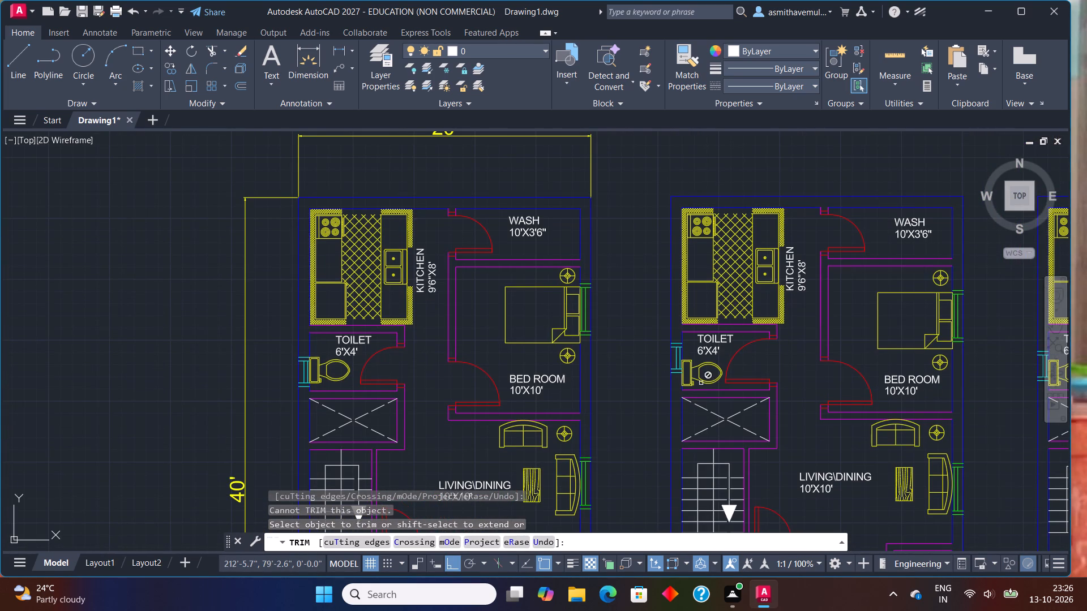
middle_drag(701, 383, 607, 300)
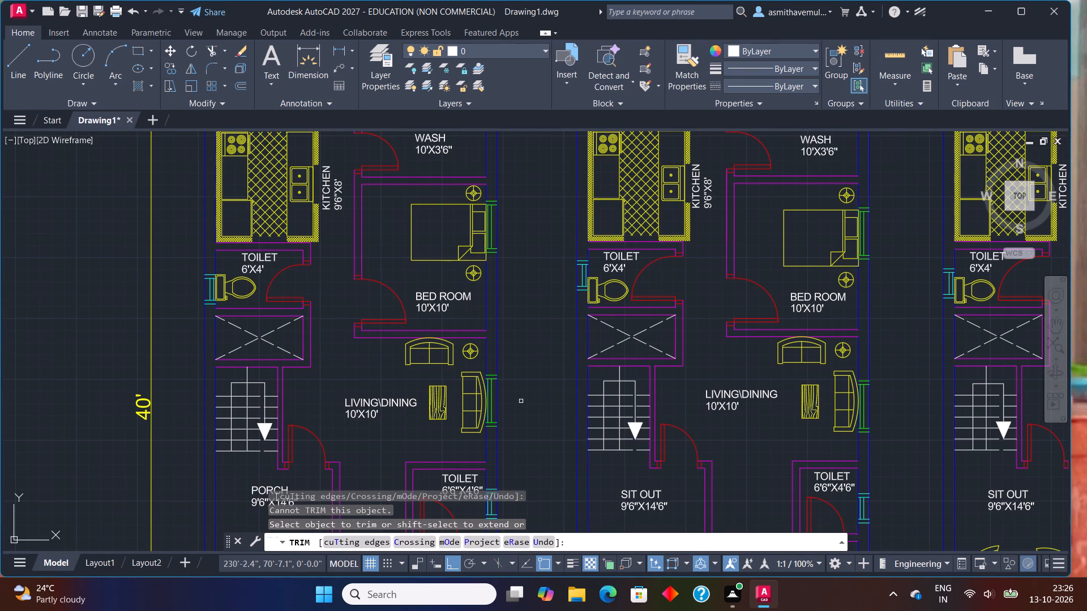
middle_drag(712, 318, 350, 341)
middle_drag(709, 387, 607, 398)
scroll(613, 373, down, 1)
middle_drag(620, 375, 627, 269)
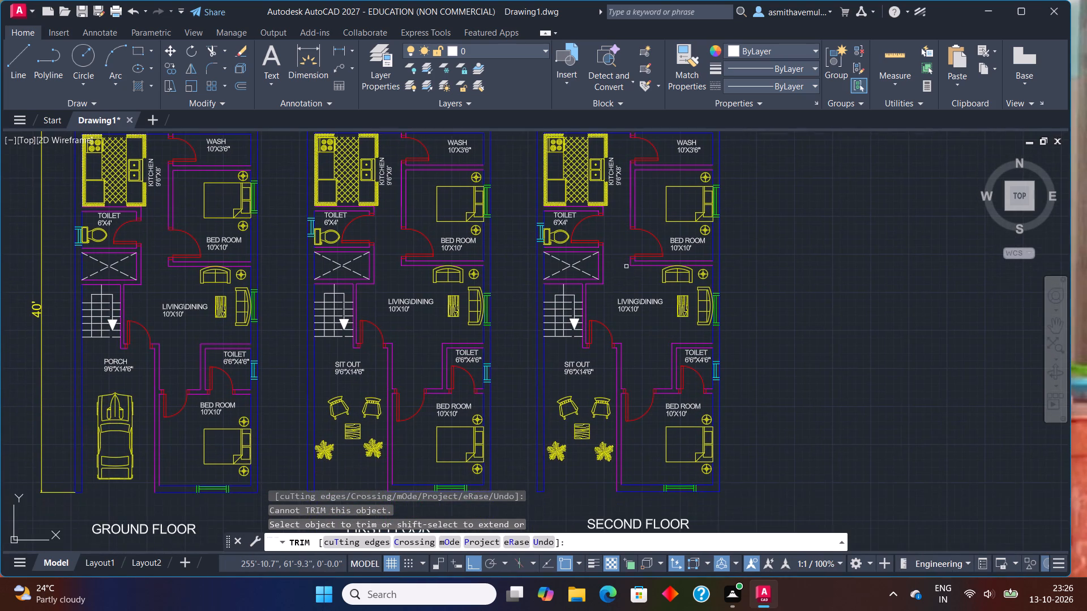
key(Escape)
Save the drawing to the Desktop under the file name GROUND FLOOR +2 FLOORS WITH LAYERS in AutoCAD 2018 drawing format.
click(19, 6)
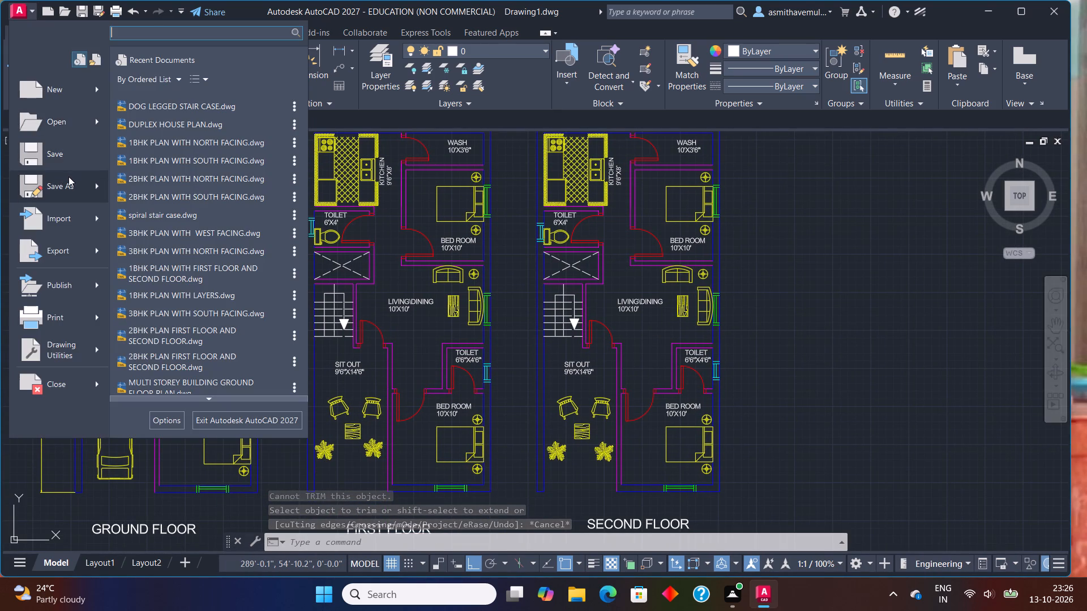
click(70, 177)
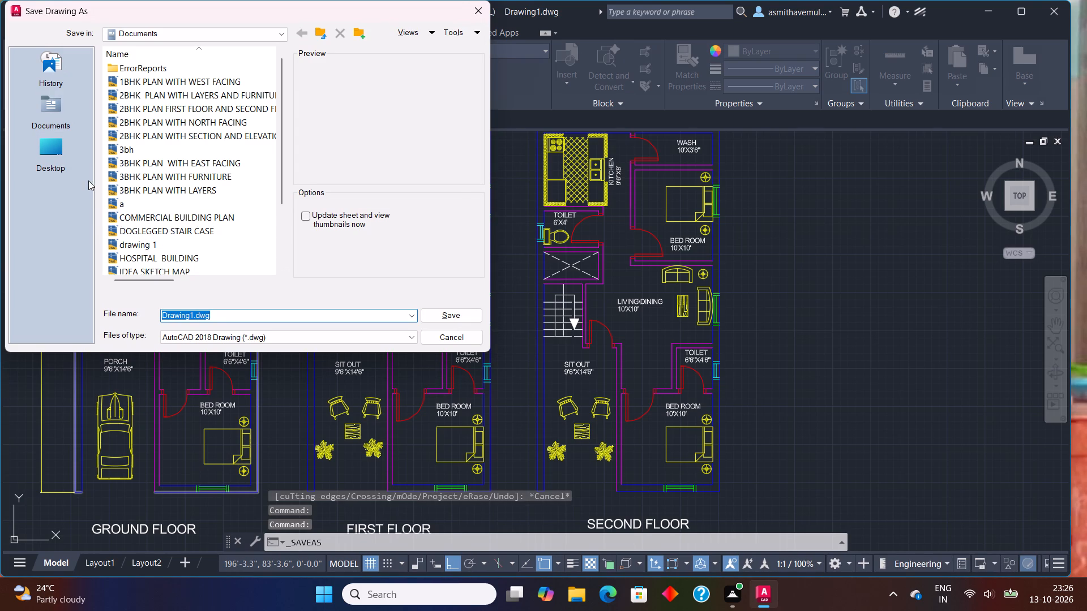
click(59, 150)
click(215, 319)
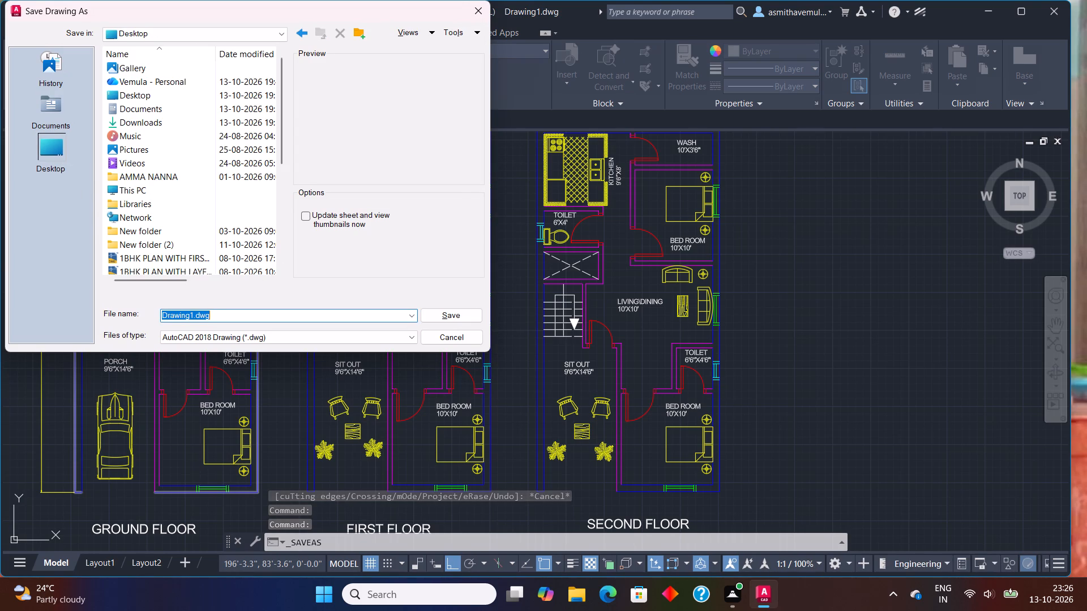
key(BackSpace)
text(GROUND FLOOR)
key(space)
key(equal)
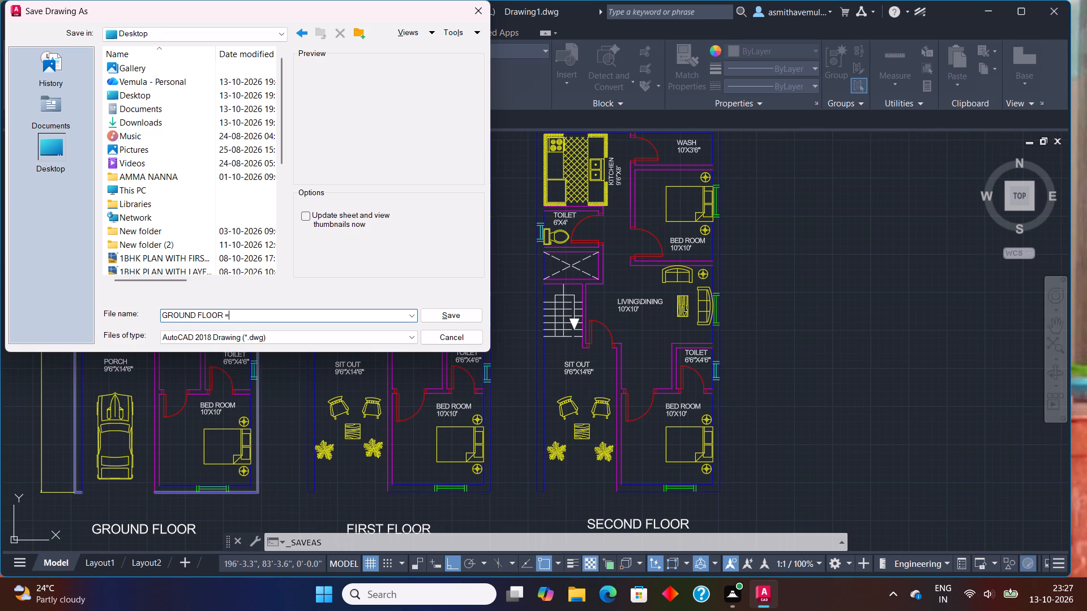
key(BackSpace)
key(shift+plus)
text(2)
key(space)
text(FLOORS)
key(space)
text(WITH)
key(space)
text(LAYERS)
click(463, 312)
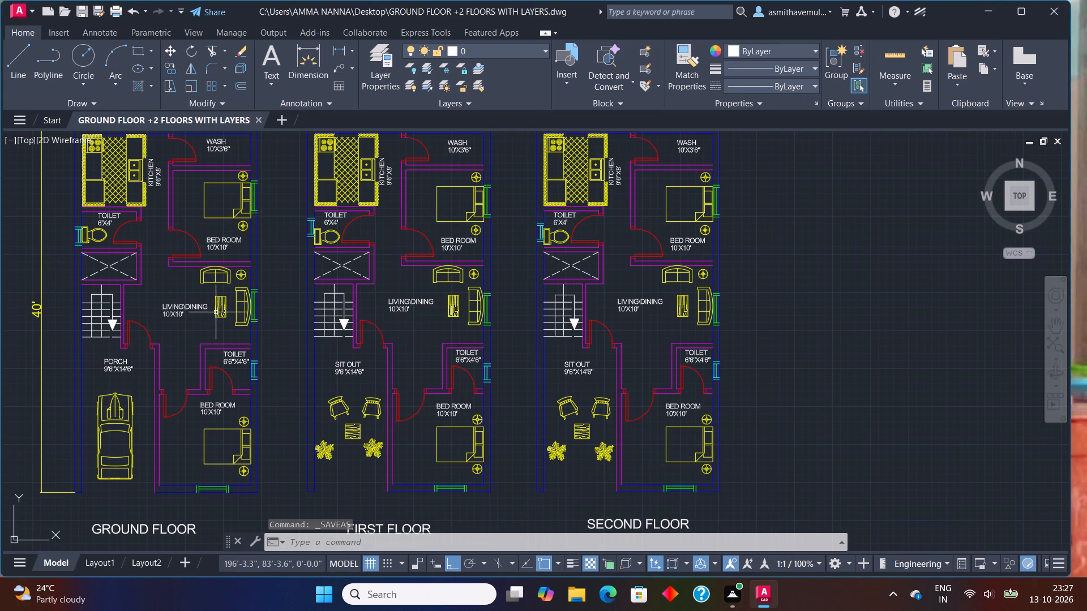
Close AutoCAD.
click(1059, 15)
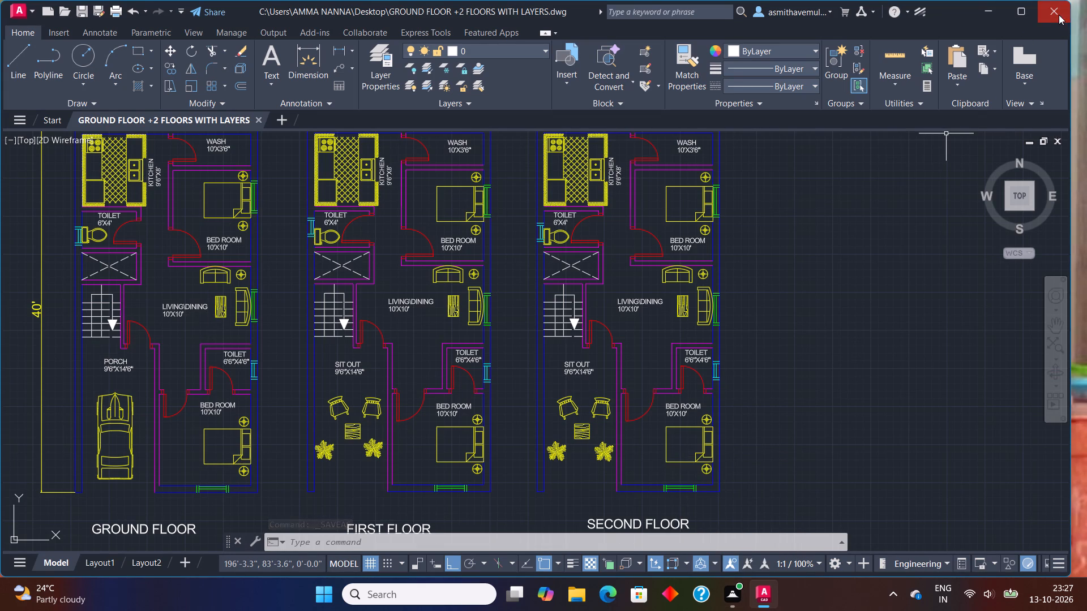